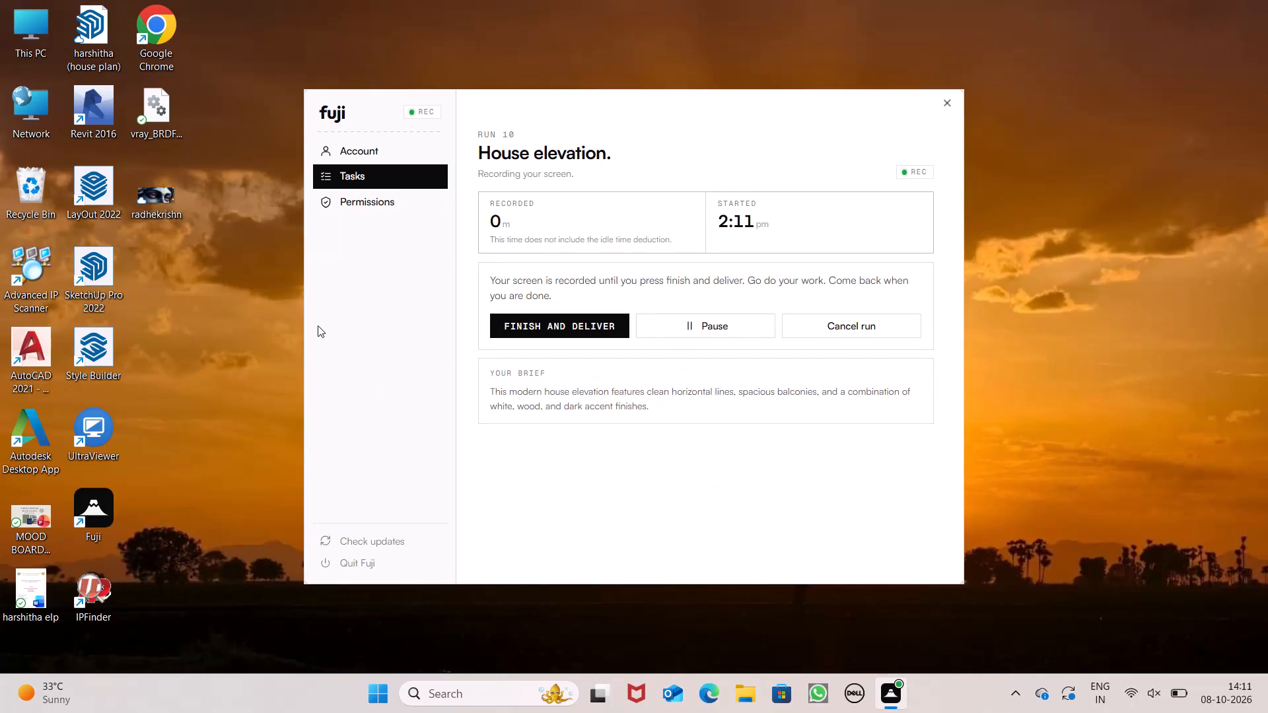
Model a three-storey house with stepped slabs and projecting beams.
Open SketchUp Pro 2022 with a new untitled model.
left_click(102, 273)
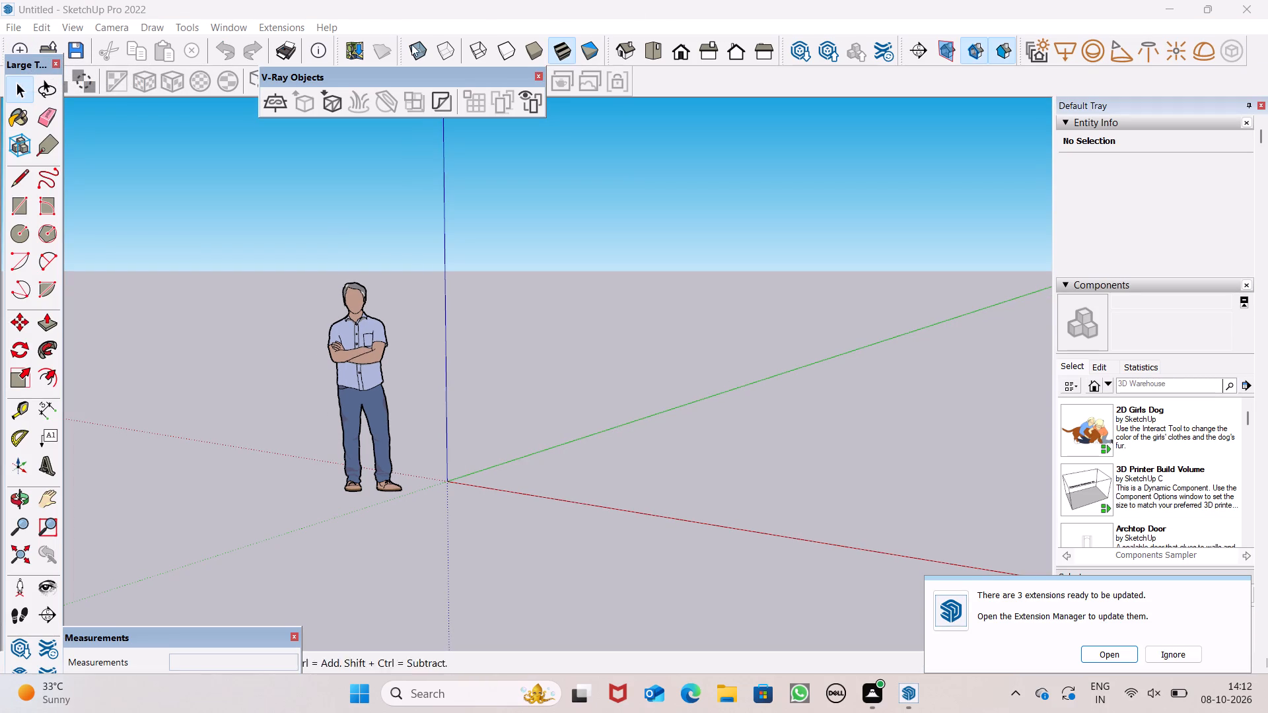
Switch the model to the standard top view.
left_click(656, 50)
scroll(460, 421, "down", 2)
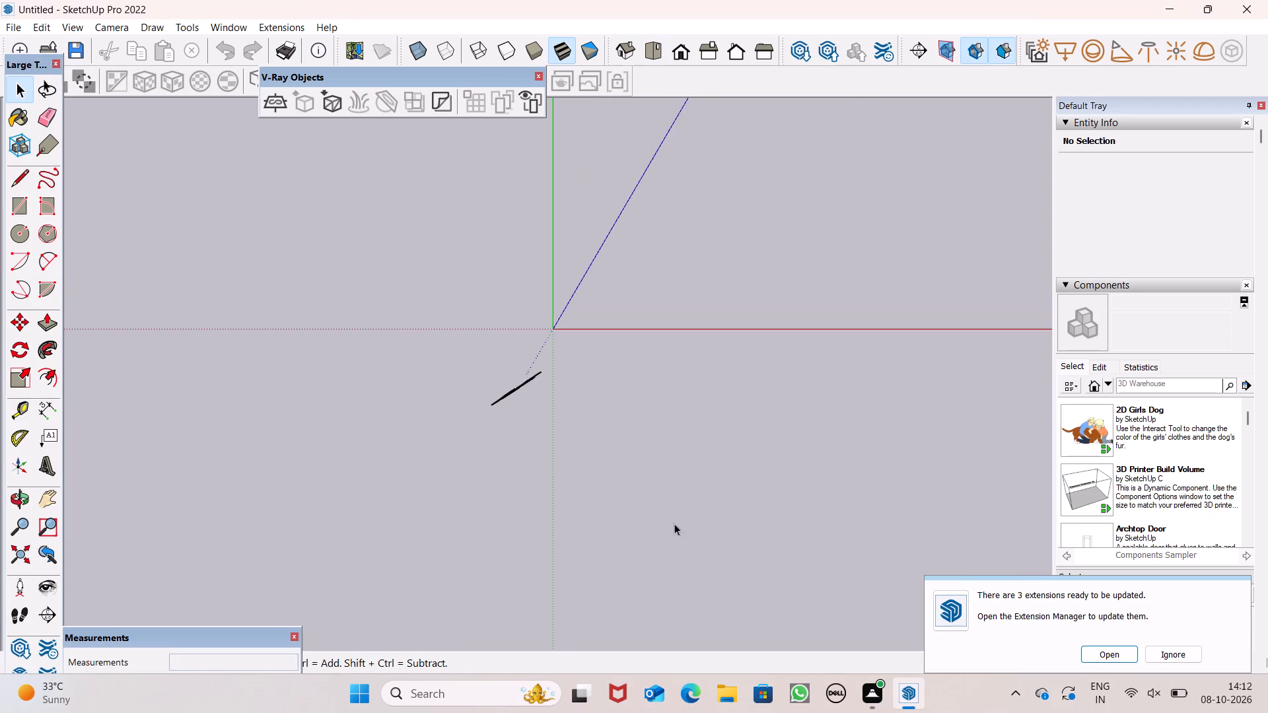
scroll(742, 524, "down", 1)
scroll(394, 257, "down", 6)
scroll(327, 230, "down", 2)
scroll(299, 123, "down", 4)
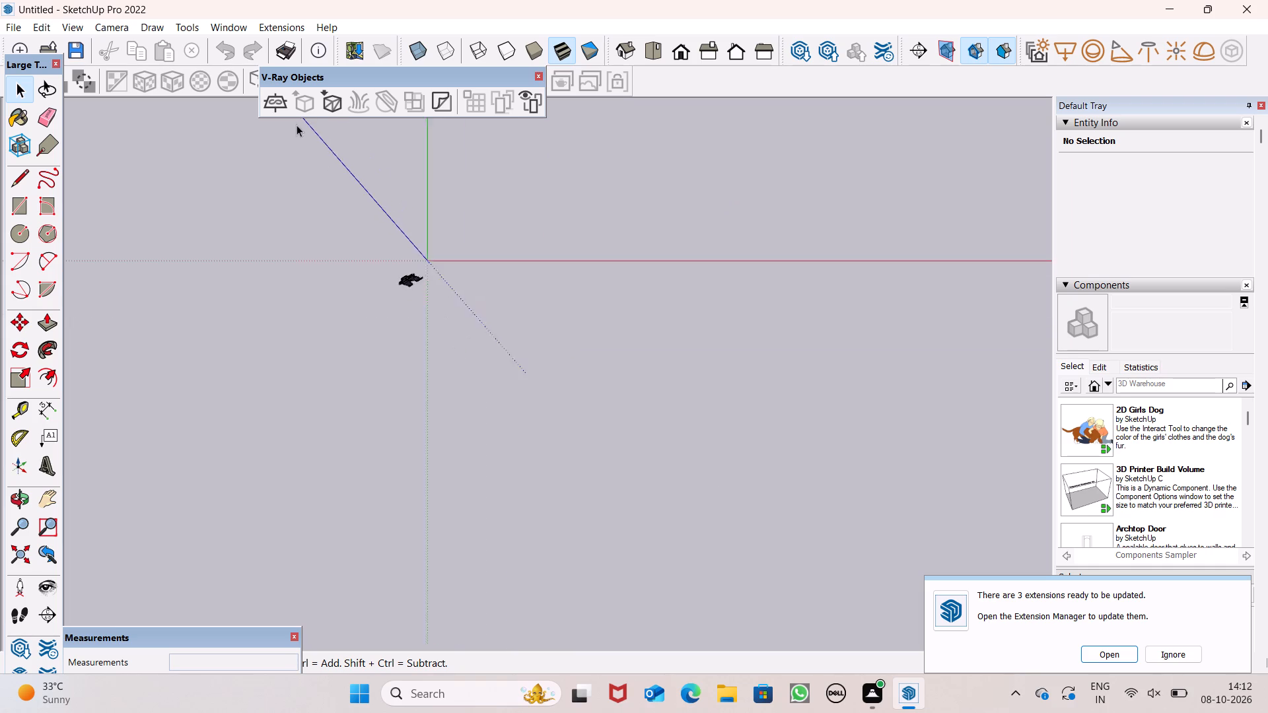
scroll(297, 125, "down", 15)
scroll(286, 153, "down", 6)
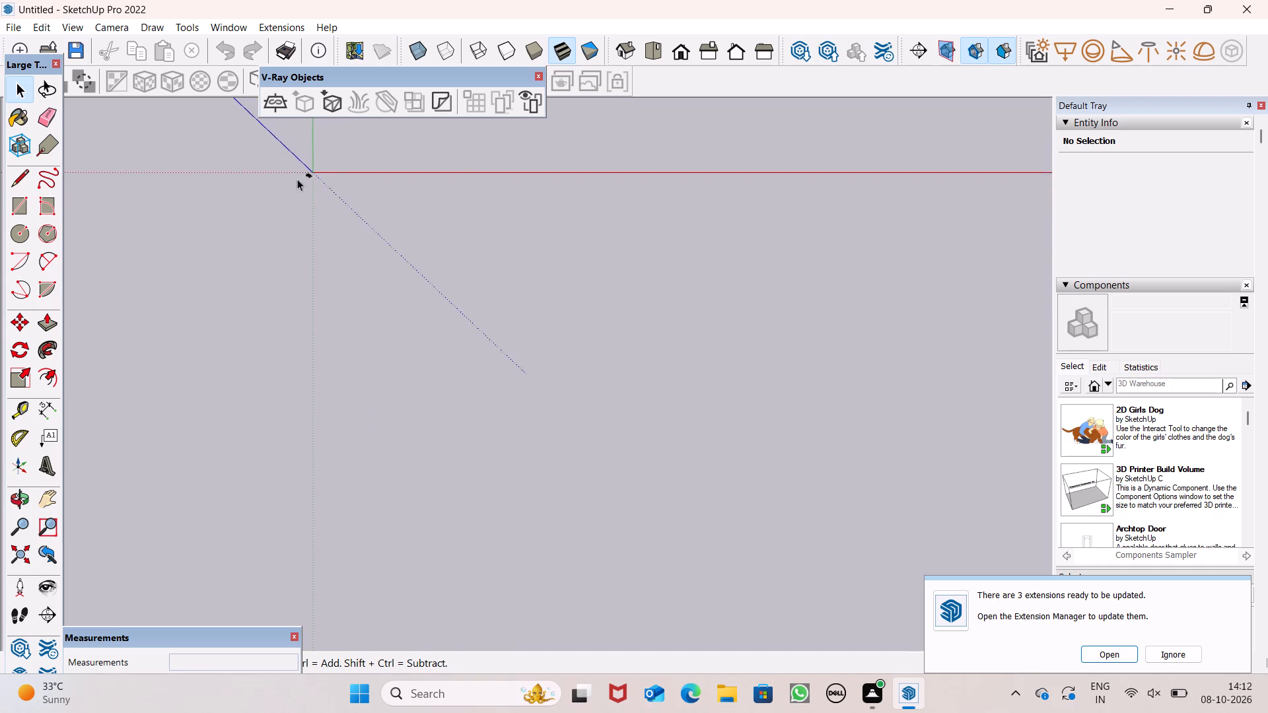
scroll(331, 336, "down", 5)
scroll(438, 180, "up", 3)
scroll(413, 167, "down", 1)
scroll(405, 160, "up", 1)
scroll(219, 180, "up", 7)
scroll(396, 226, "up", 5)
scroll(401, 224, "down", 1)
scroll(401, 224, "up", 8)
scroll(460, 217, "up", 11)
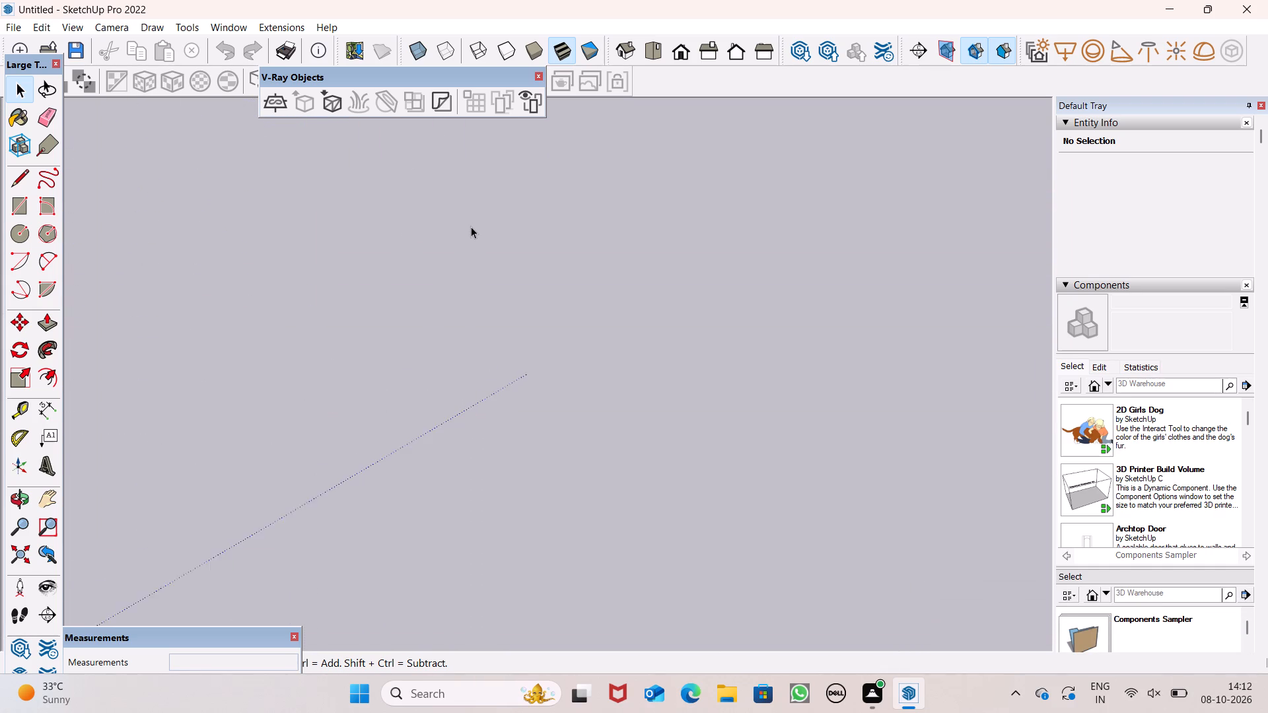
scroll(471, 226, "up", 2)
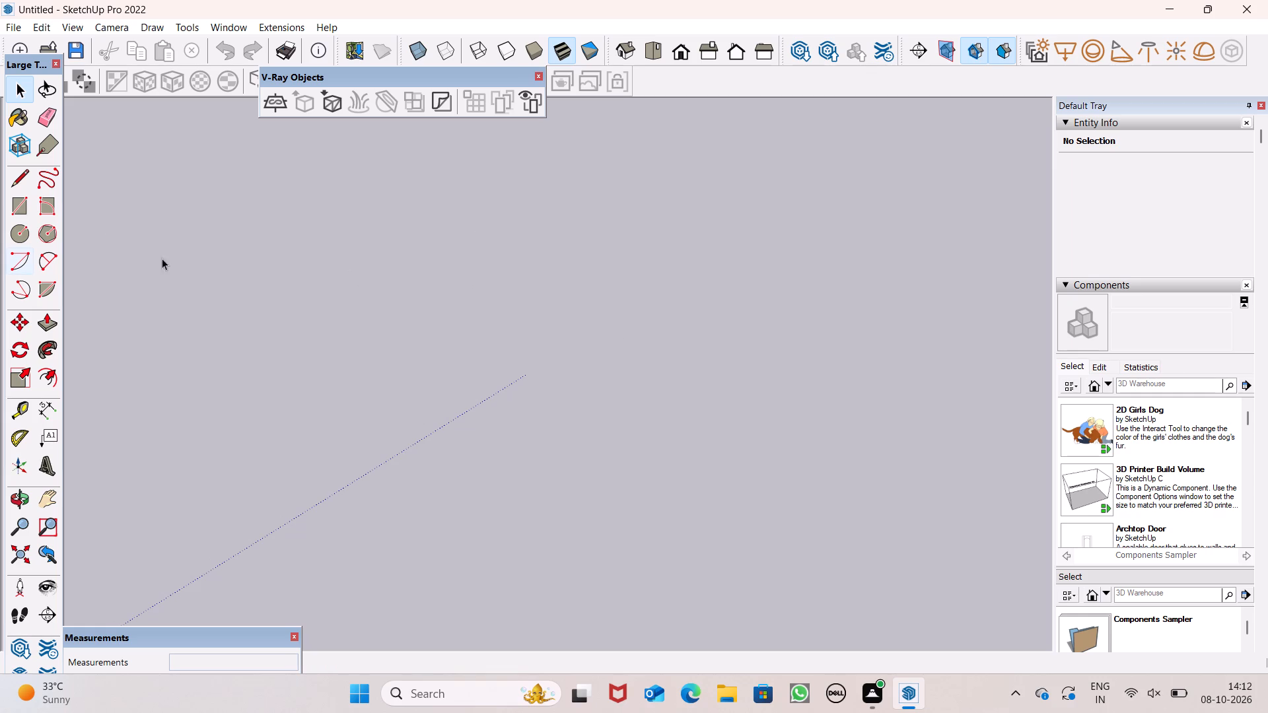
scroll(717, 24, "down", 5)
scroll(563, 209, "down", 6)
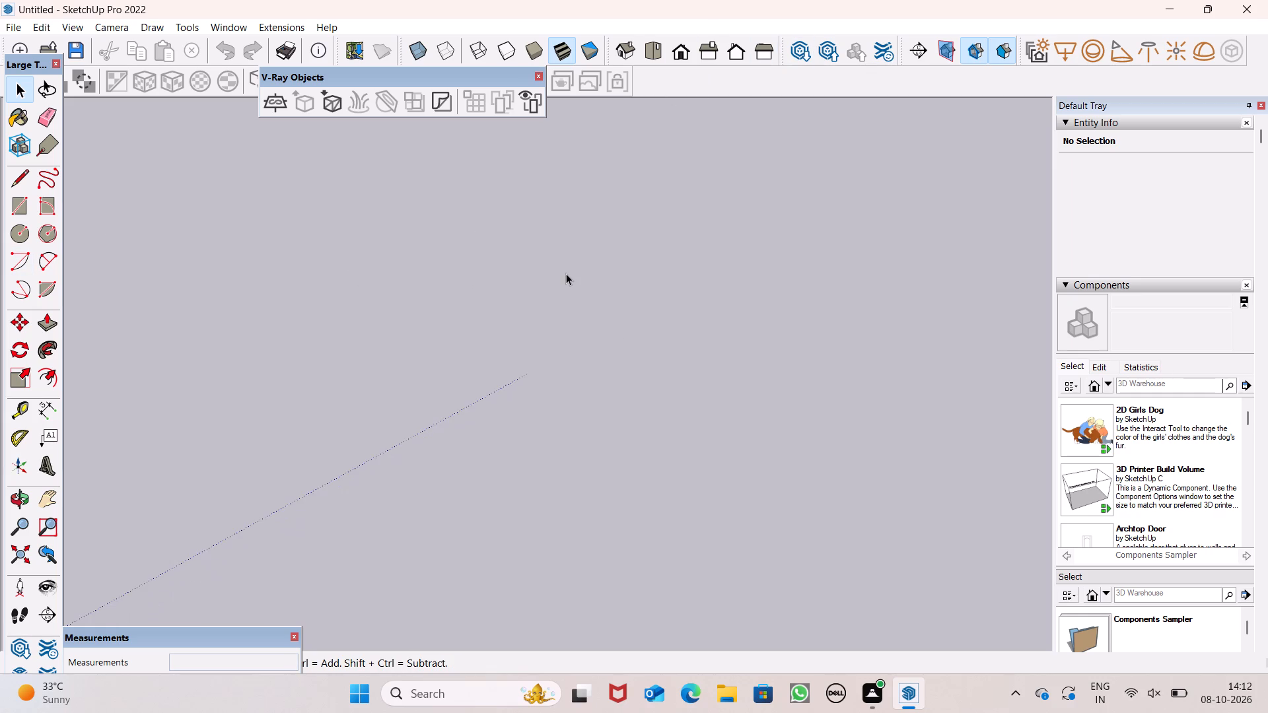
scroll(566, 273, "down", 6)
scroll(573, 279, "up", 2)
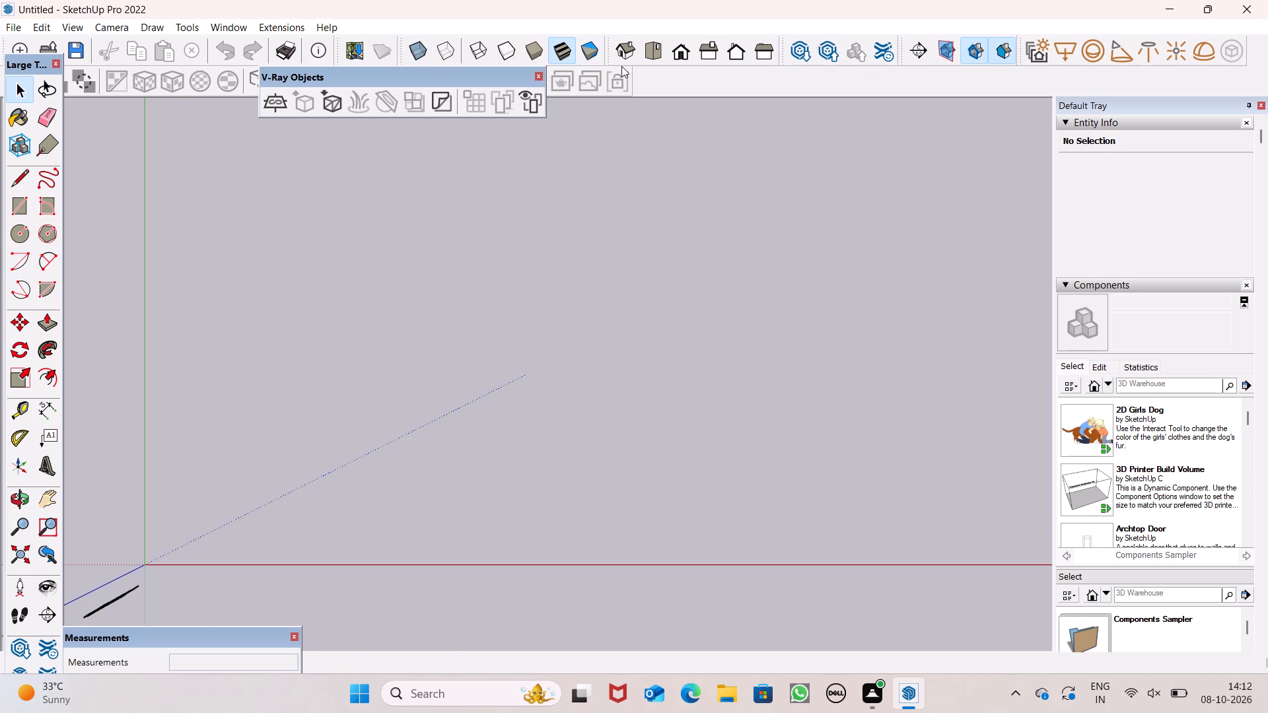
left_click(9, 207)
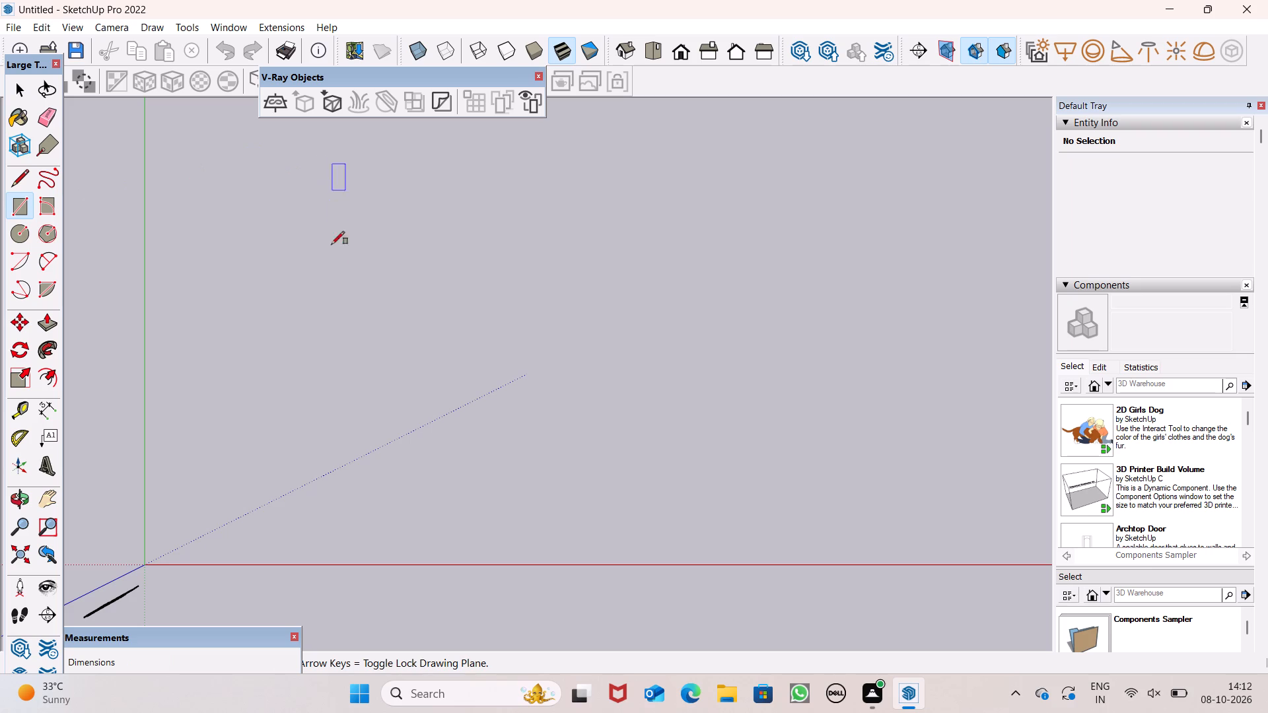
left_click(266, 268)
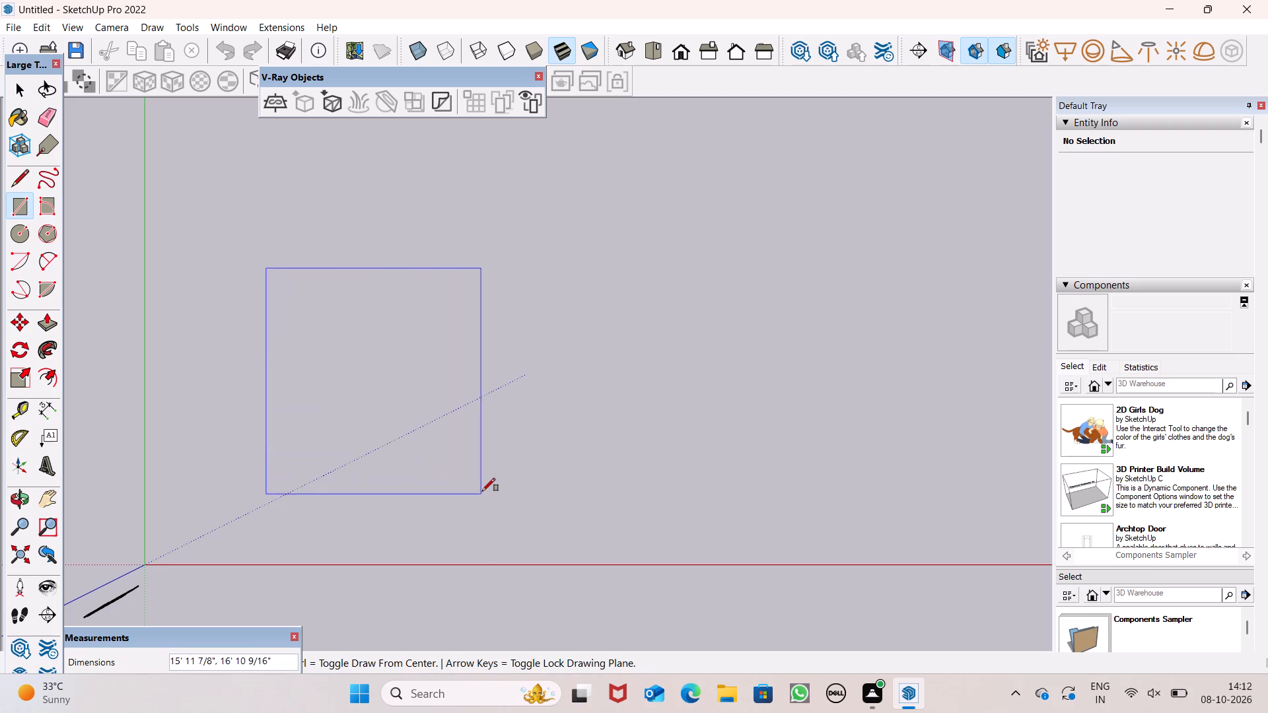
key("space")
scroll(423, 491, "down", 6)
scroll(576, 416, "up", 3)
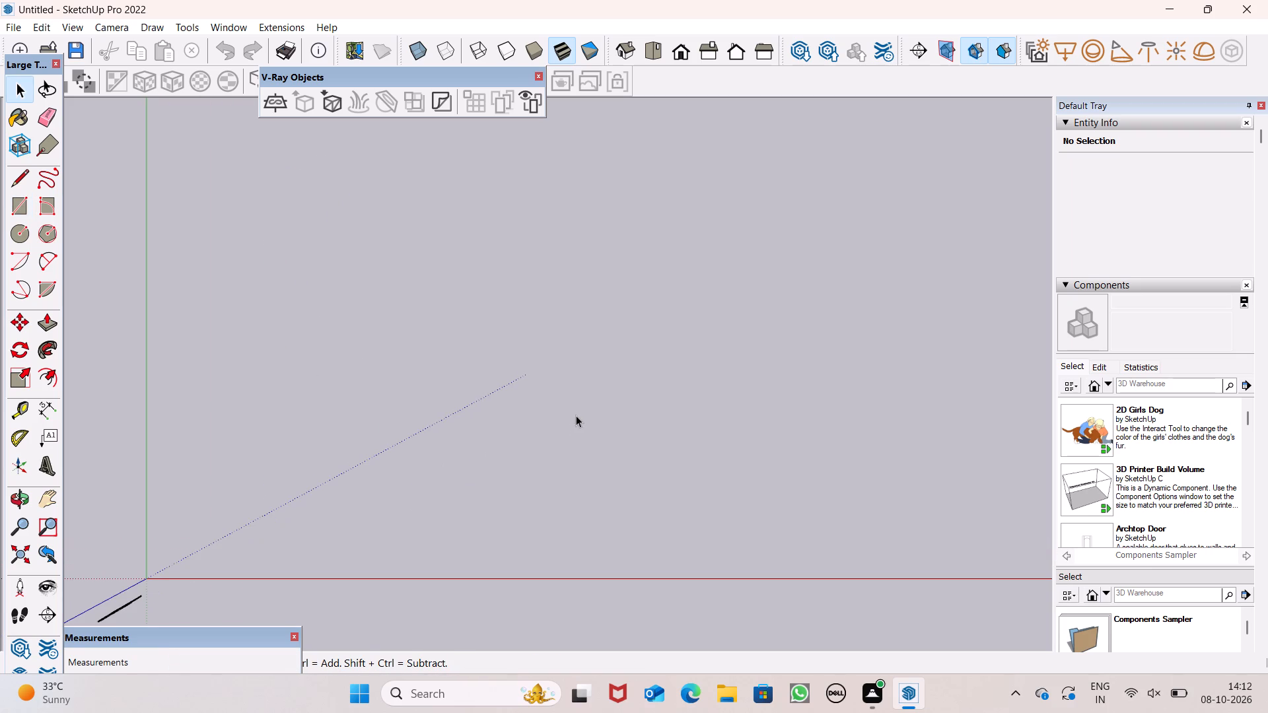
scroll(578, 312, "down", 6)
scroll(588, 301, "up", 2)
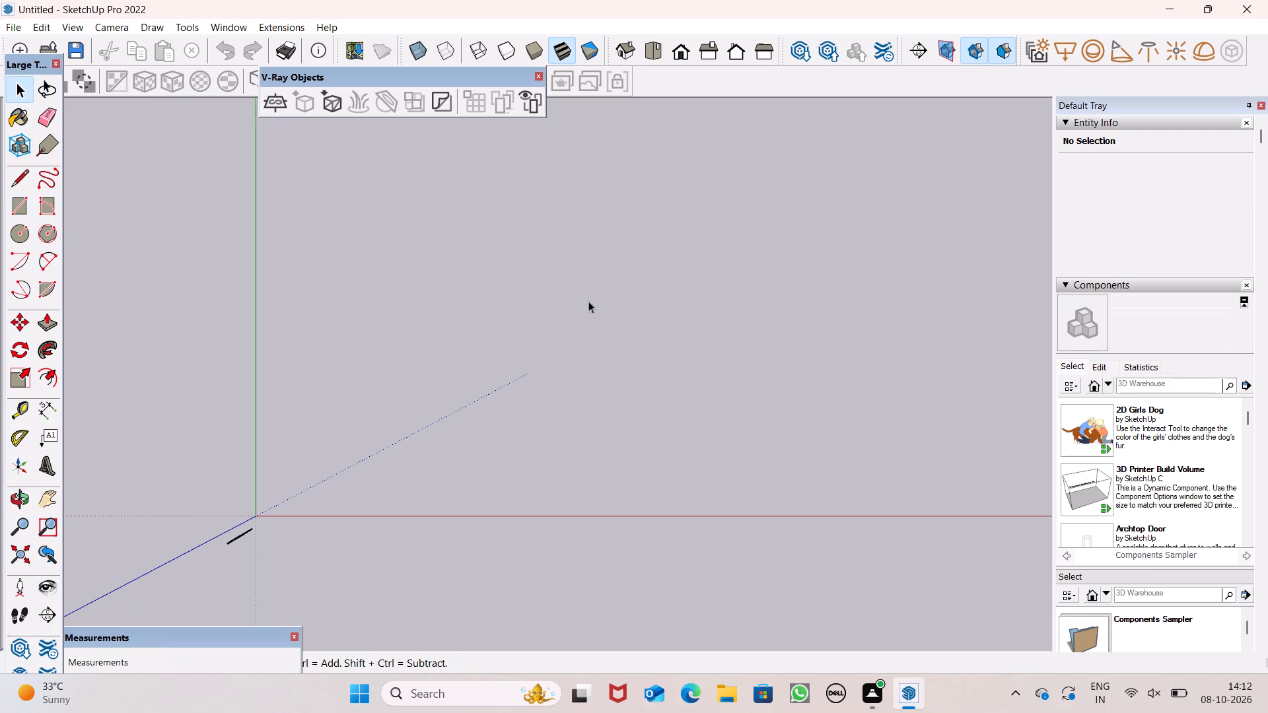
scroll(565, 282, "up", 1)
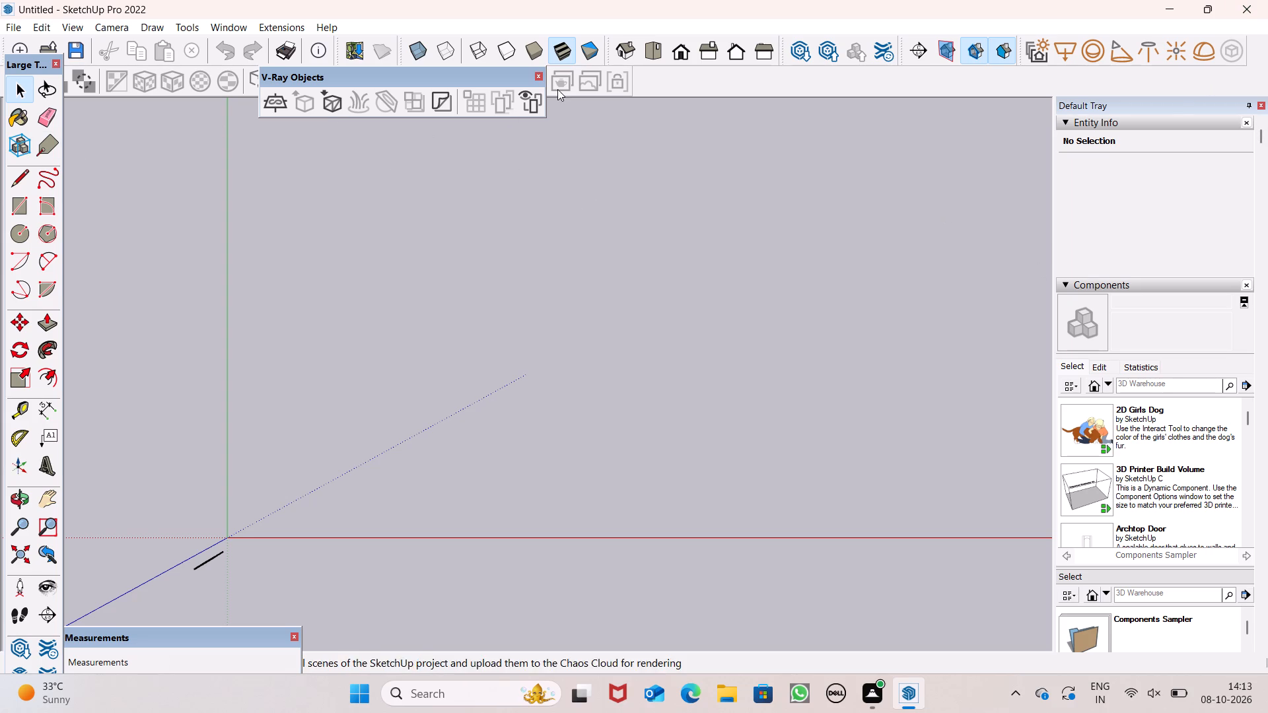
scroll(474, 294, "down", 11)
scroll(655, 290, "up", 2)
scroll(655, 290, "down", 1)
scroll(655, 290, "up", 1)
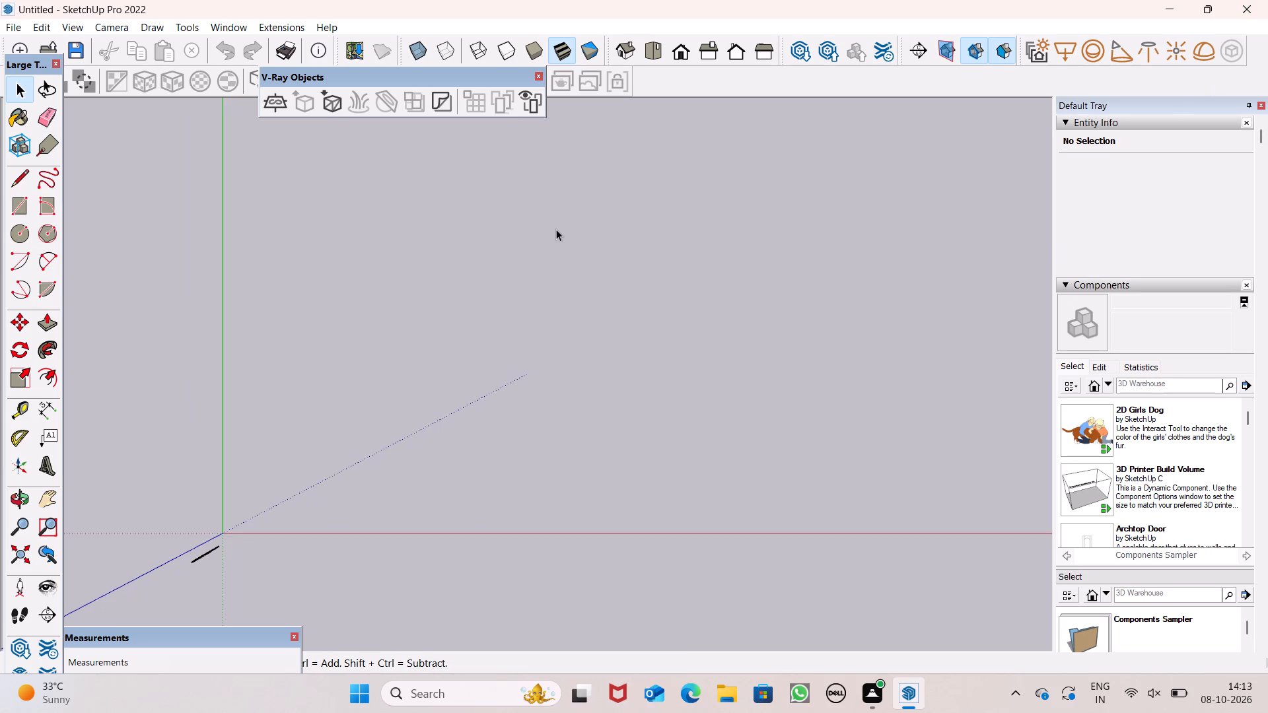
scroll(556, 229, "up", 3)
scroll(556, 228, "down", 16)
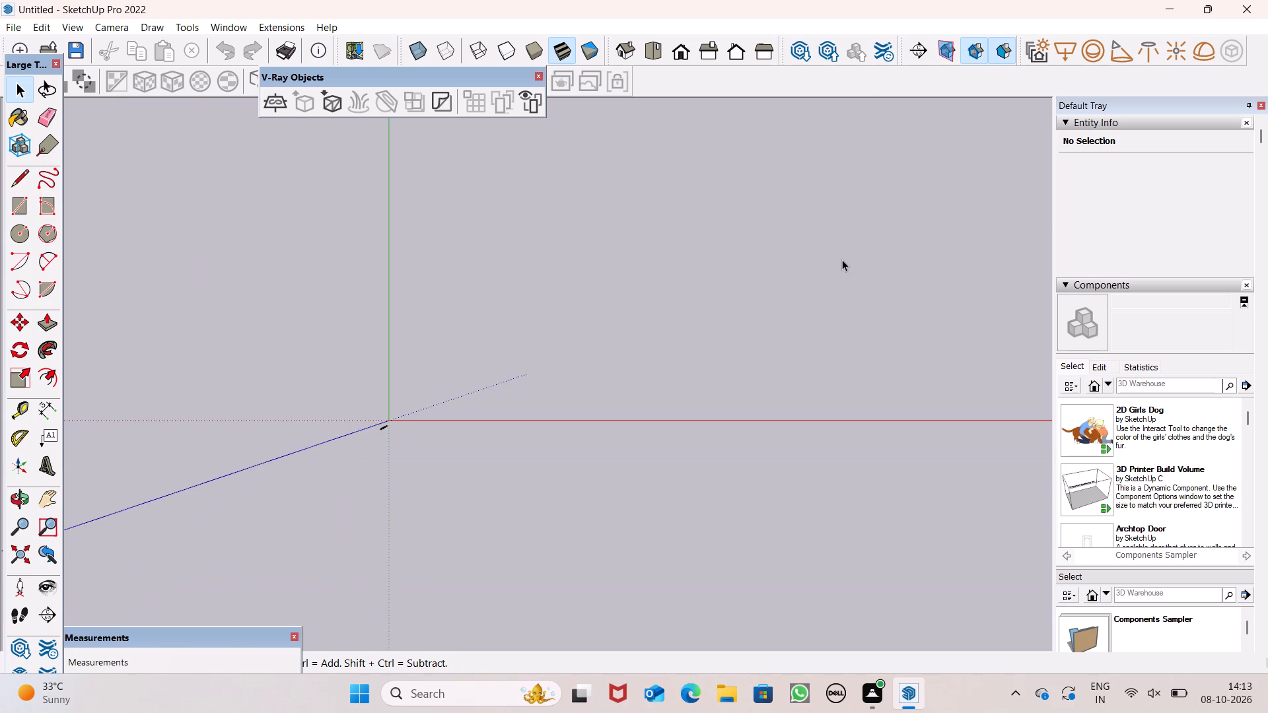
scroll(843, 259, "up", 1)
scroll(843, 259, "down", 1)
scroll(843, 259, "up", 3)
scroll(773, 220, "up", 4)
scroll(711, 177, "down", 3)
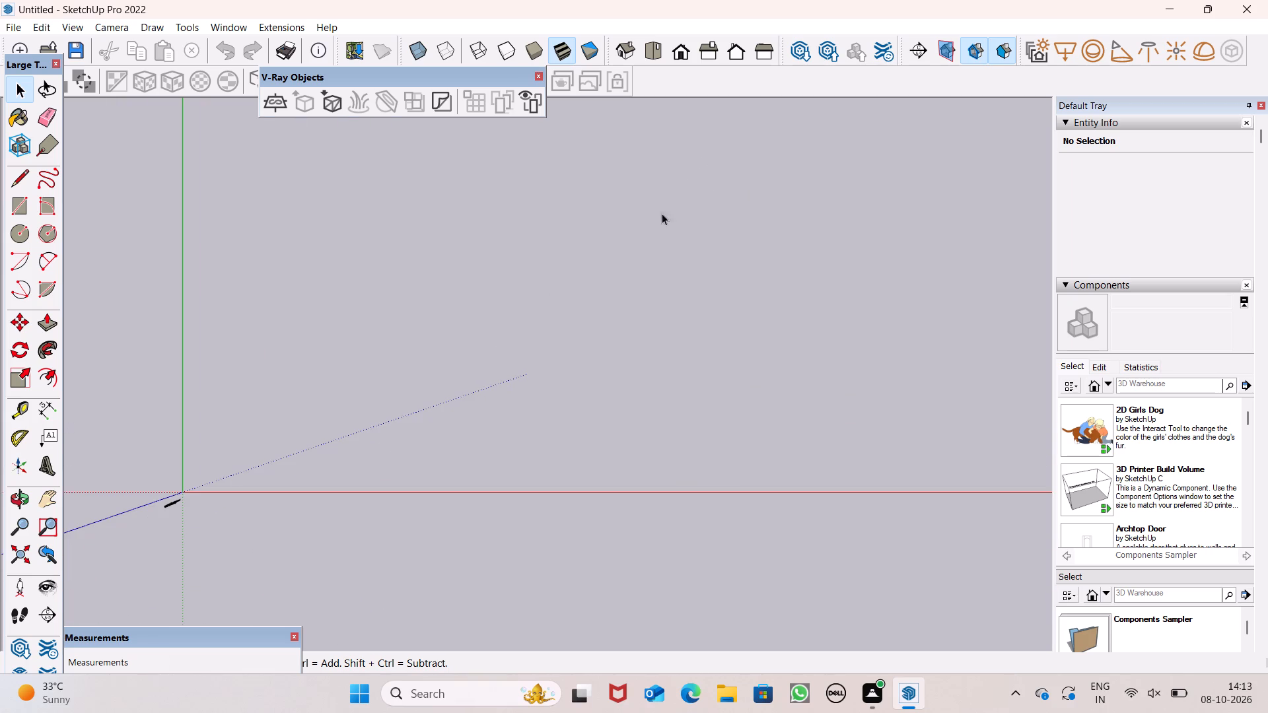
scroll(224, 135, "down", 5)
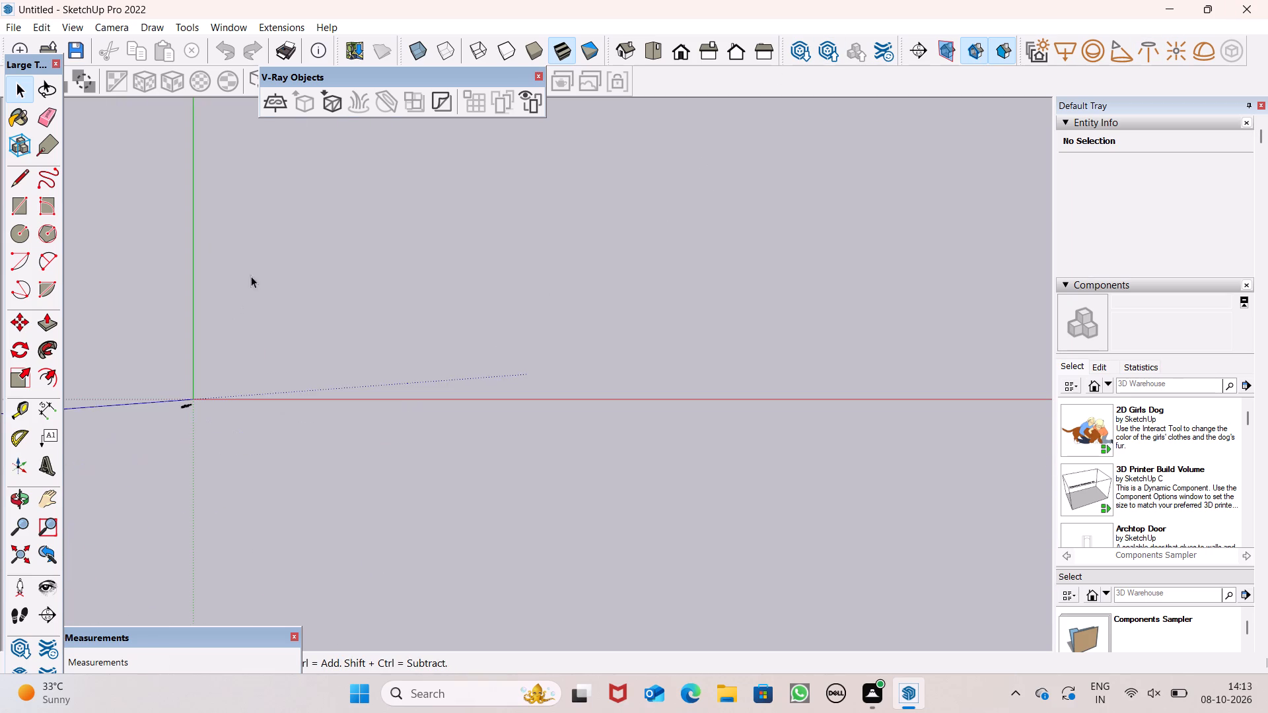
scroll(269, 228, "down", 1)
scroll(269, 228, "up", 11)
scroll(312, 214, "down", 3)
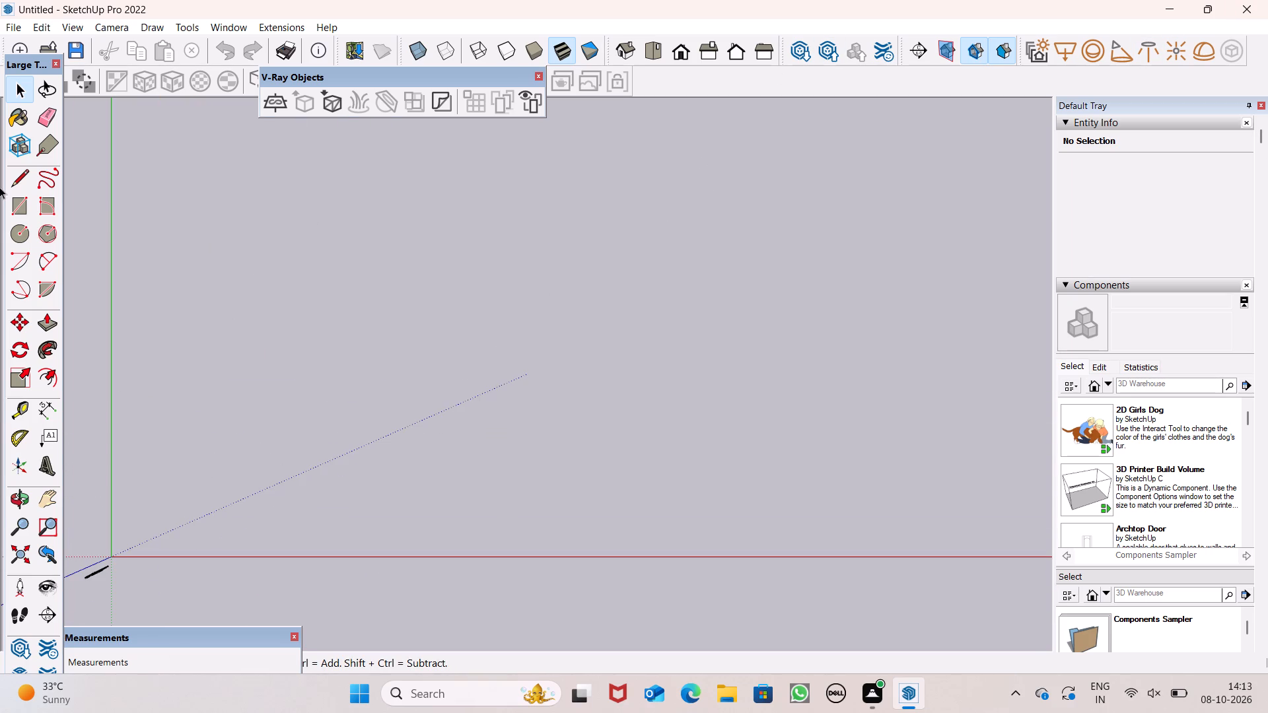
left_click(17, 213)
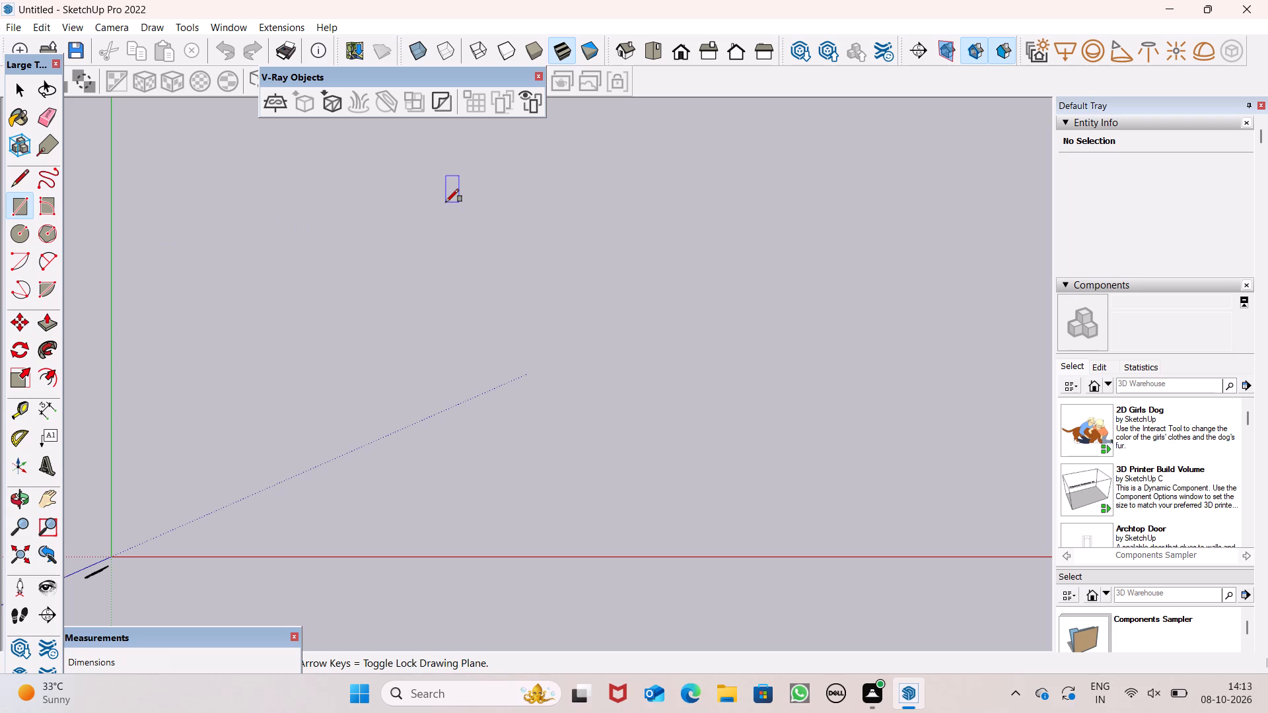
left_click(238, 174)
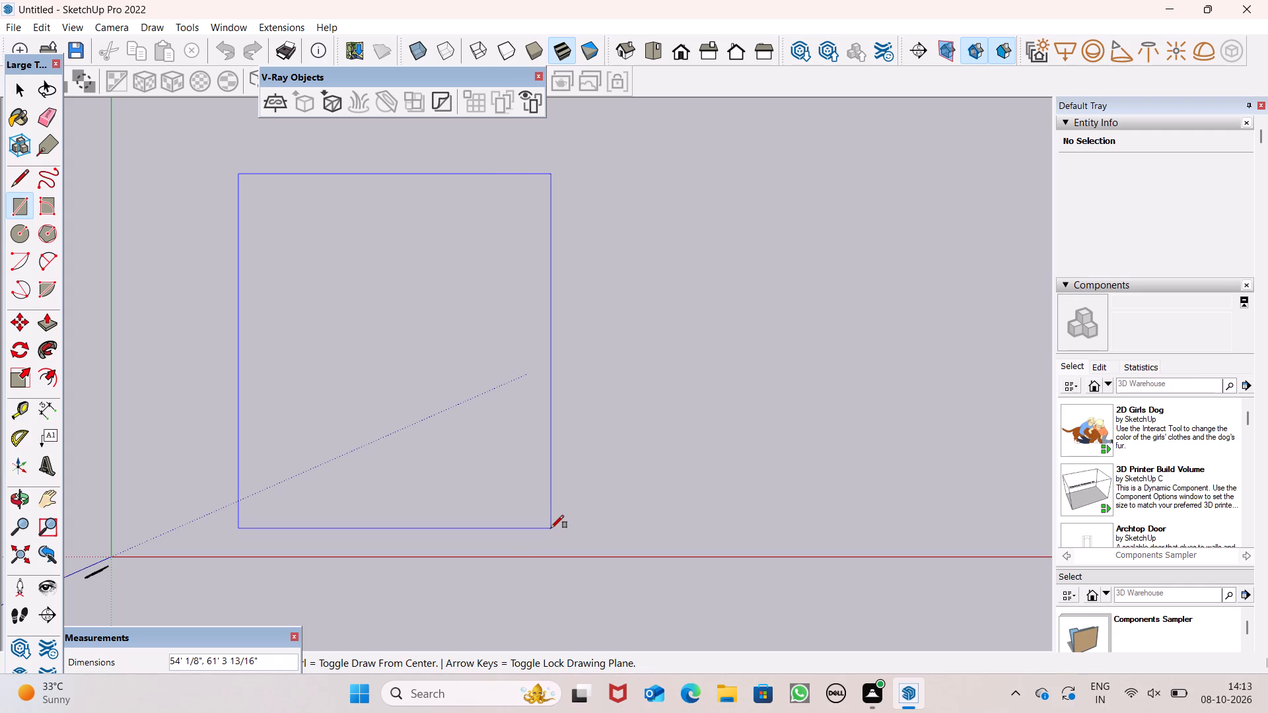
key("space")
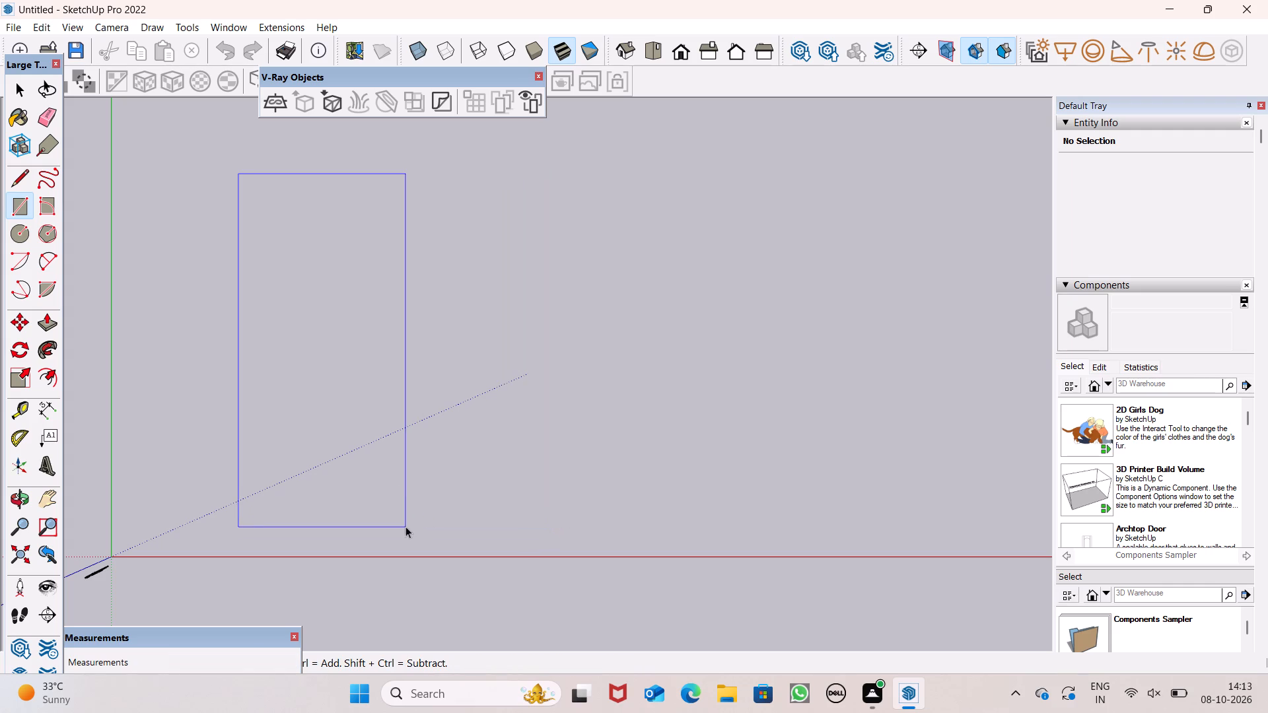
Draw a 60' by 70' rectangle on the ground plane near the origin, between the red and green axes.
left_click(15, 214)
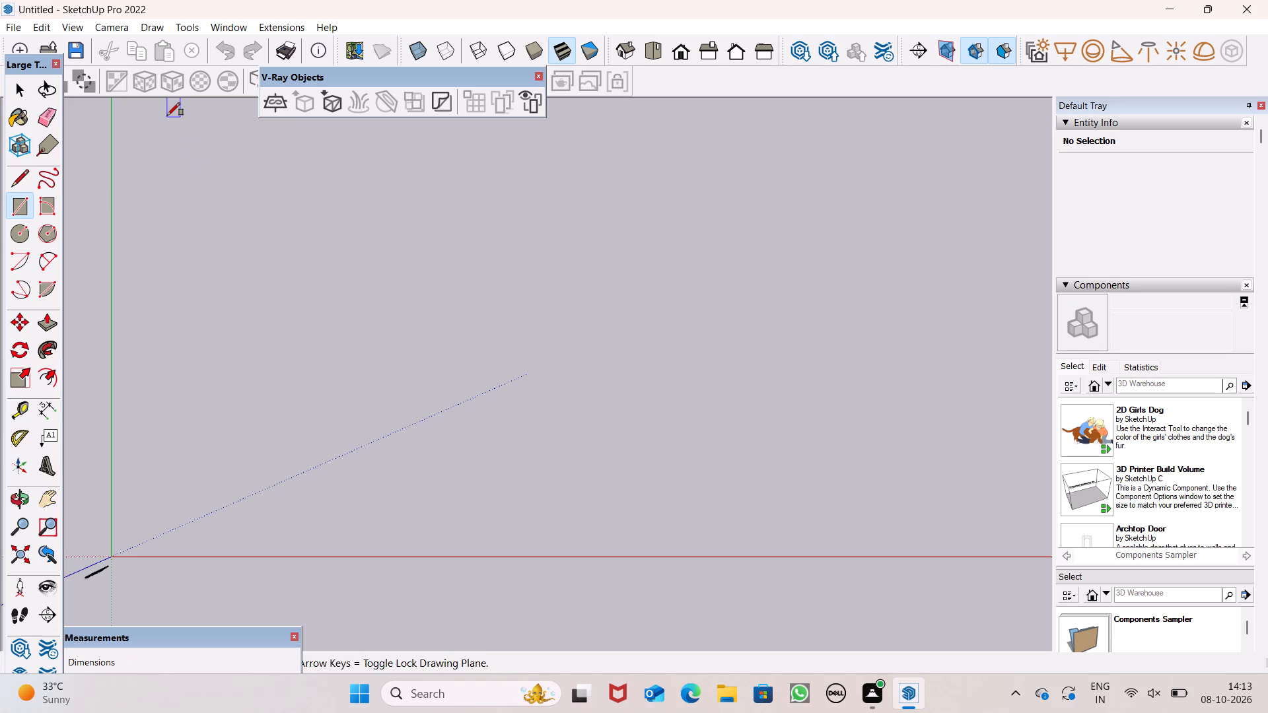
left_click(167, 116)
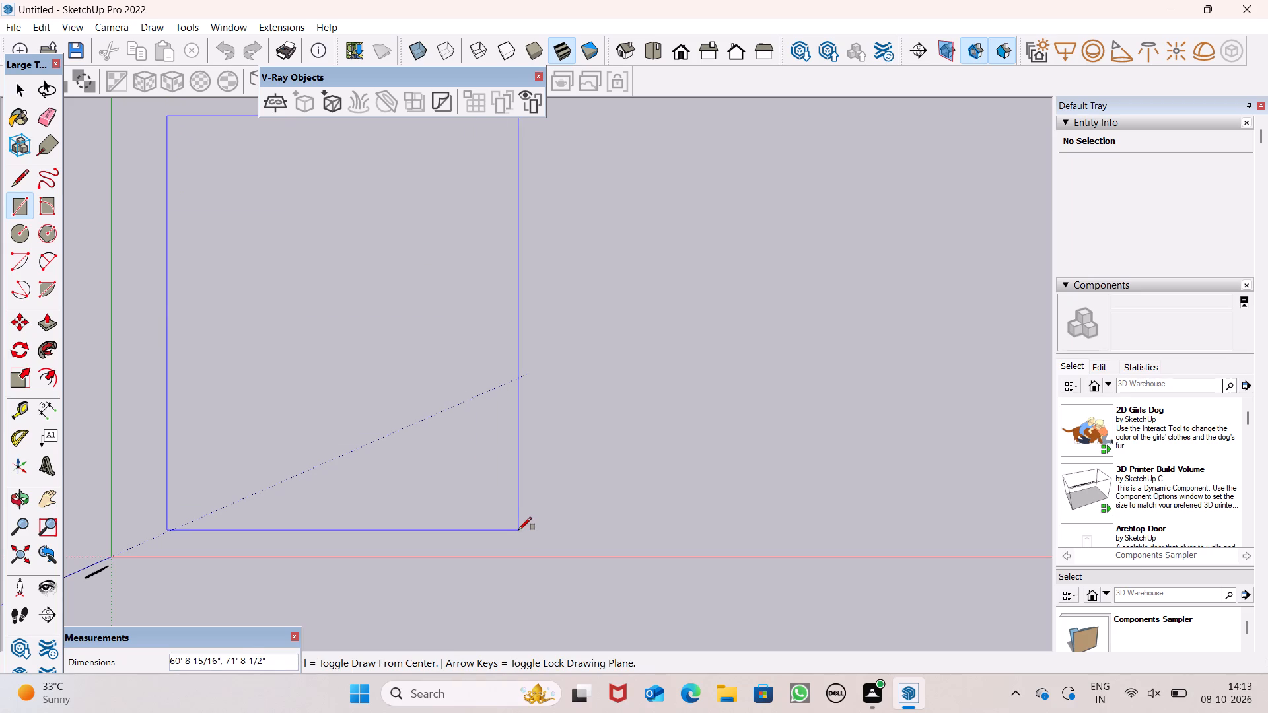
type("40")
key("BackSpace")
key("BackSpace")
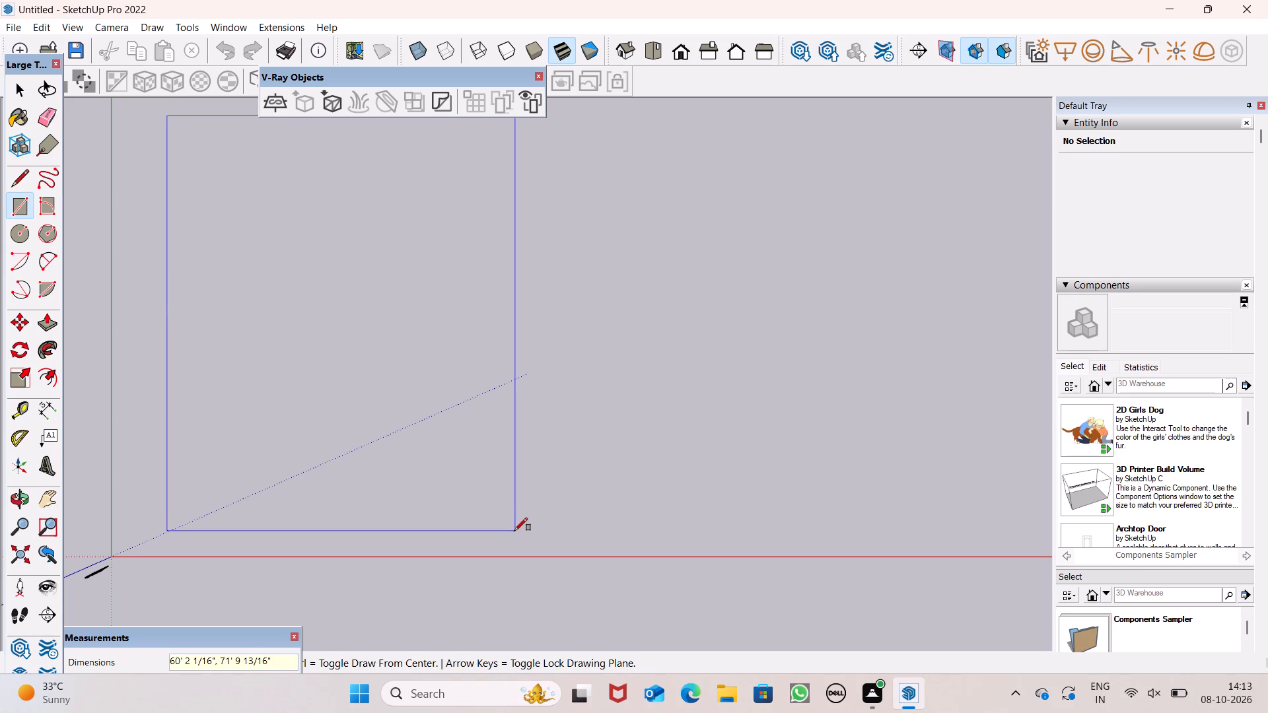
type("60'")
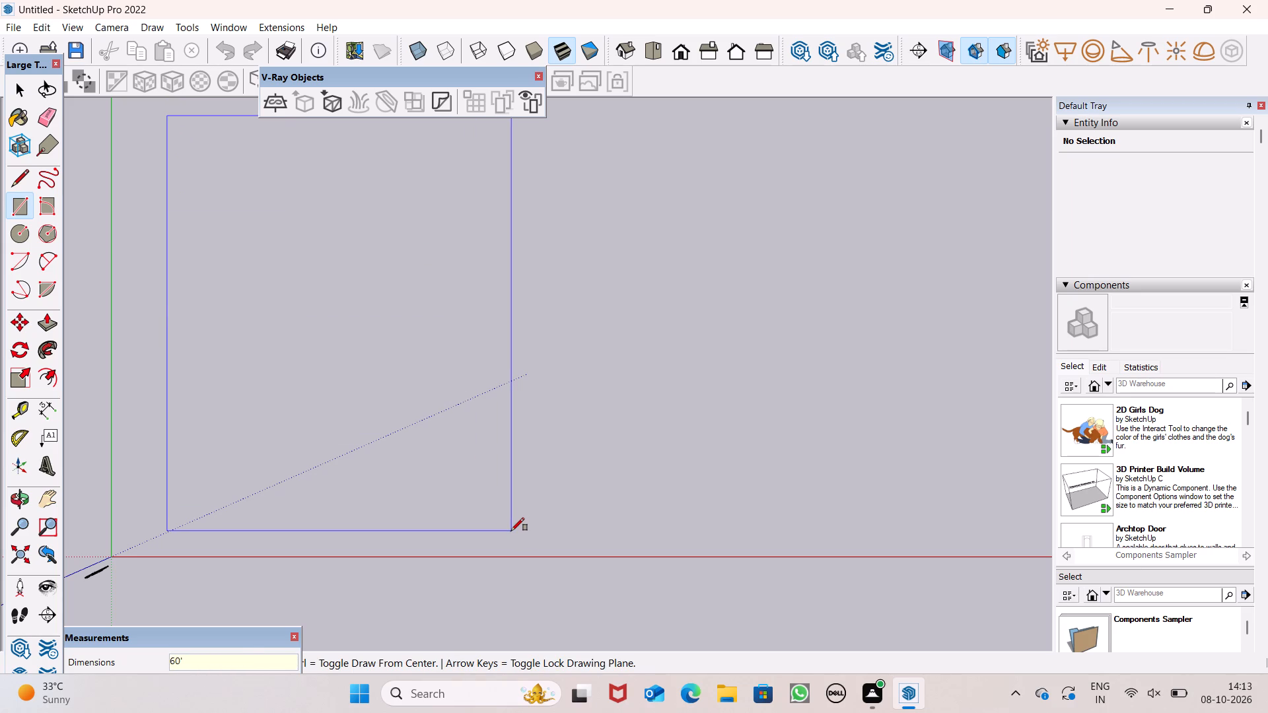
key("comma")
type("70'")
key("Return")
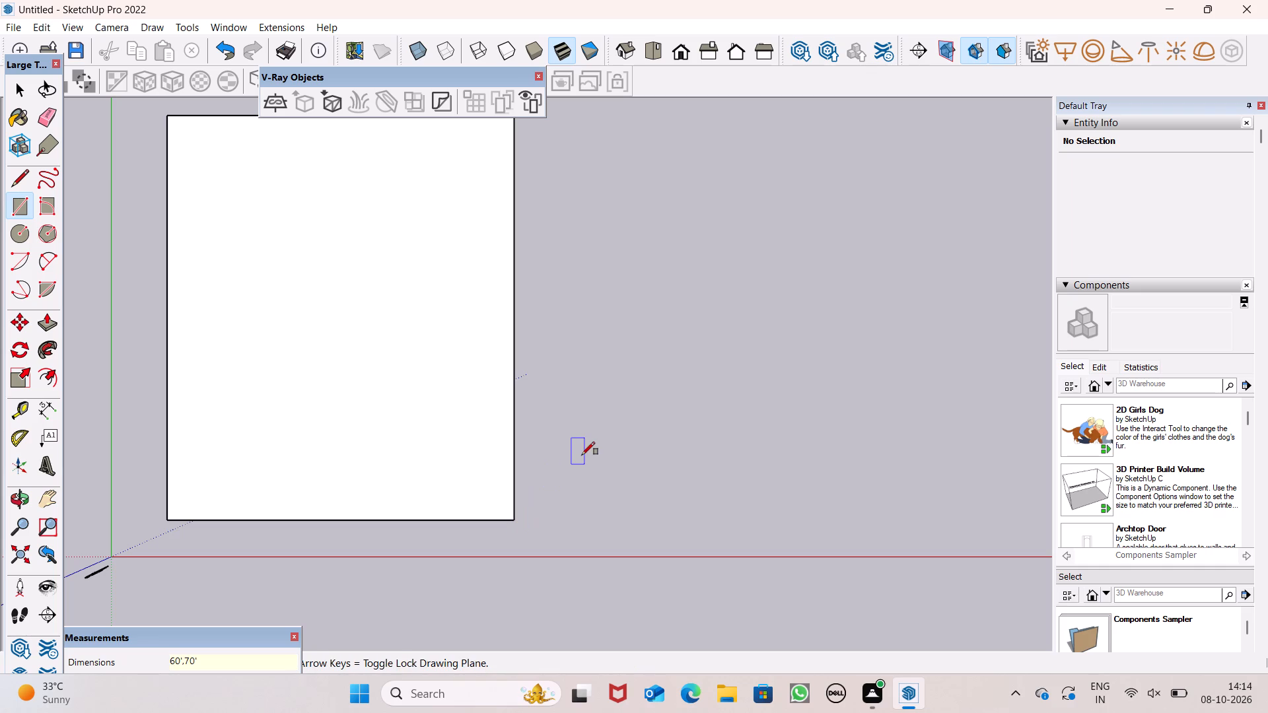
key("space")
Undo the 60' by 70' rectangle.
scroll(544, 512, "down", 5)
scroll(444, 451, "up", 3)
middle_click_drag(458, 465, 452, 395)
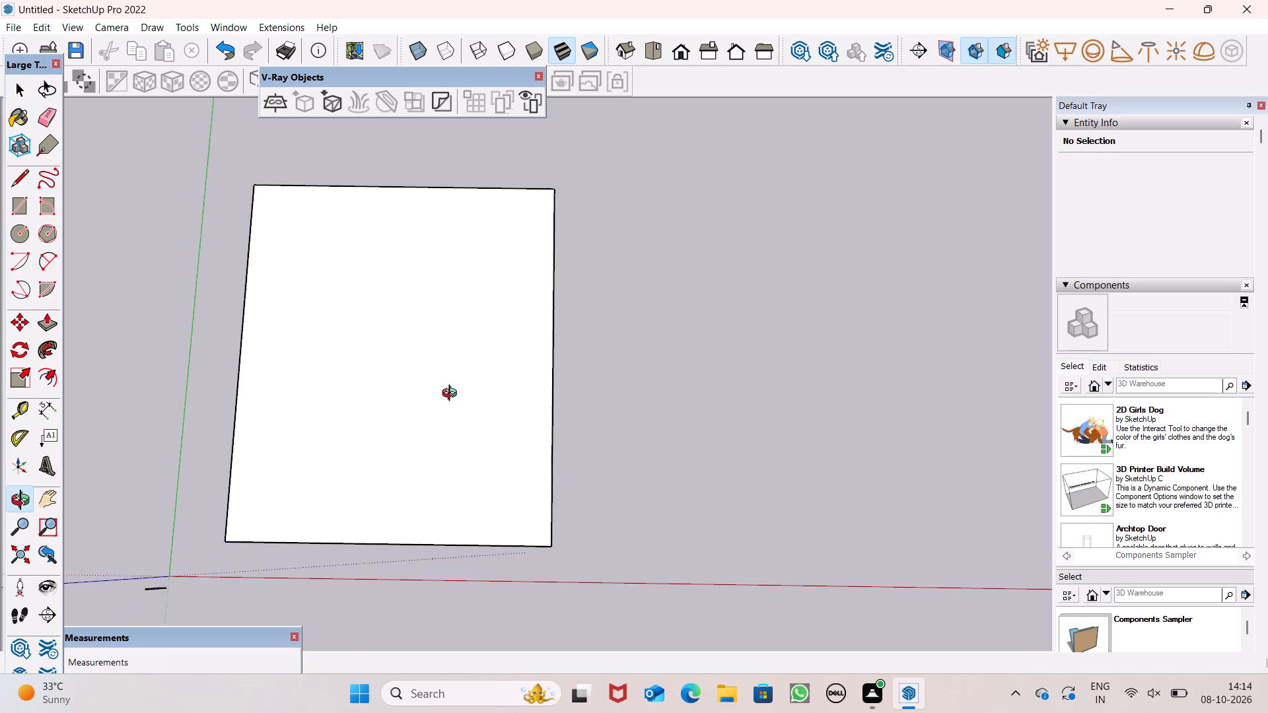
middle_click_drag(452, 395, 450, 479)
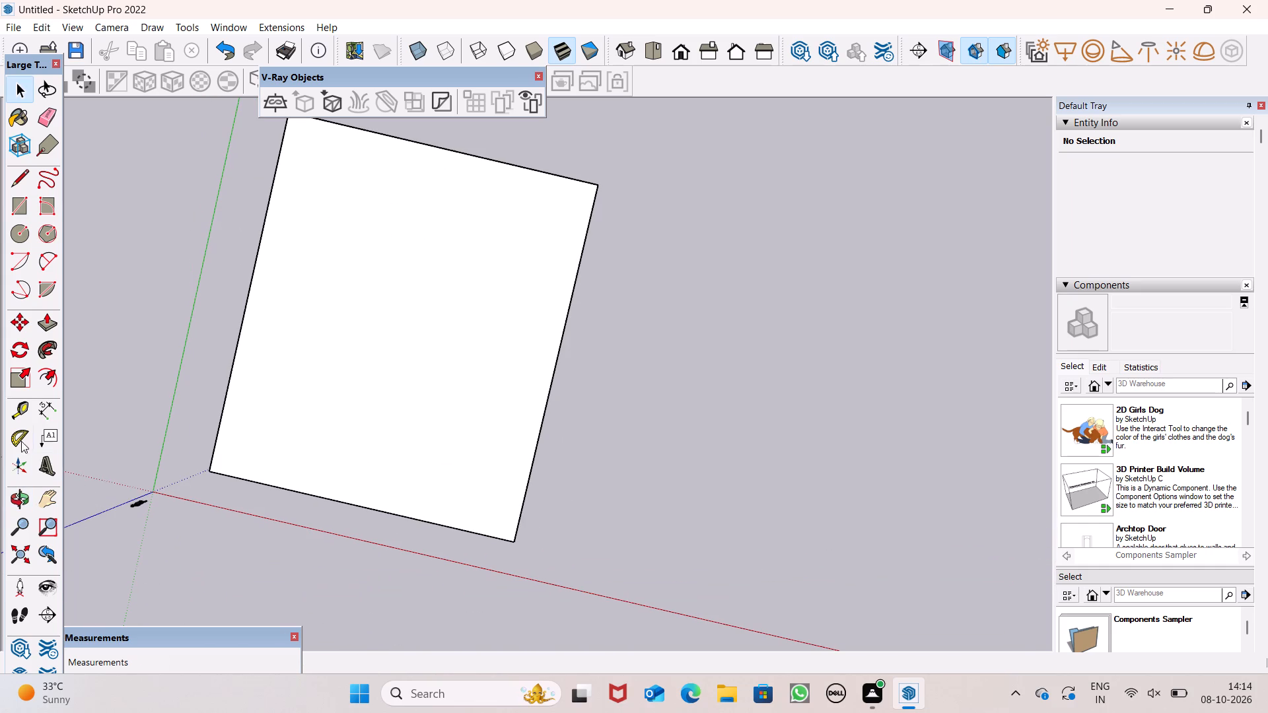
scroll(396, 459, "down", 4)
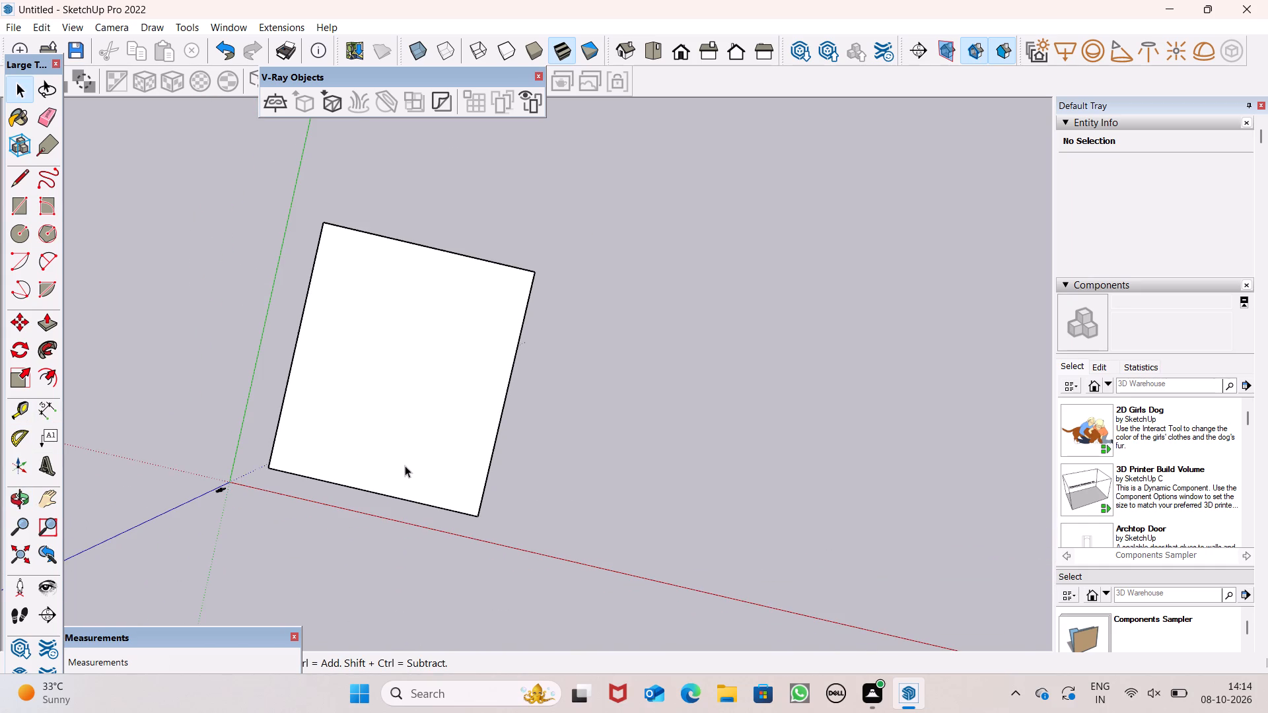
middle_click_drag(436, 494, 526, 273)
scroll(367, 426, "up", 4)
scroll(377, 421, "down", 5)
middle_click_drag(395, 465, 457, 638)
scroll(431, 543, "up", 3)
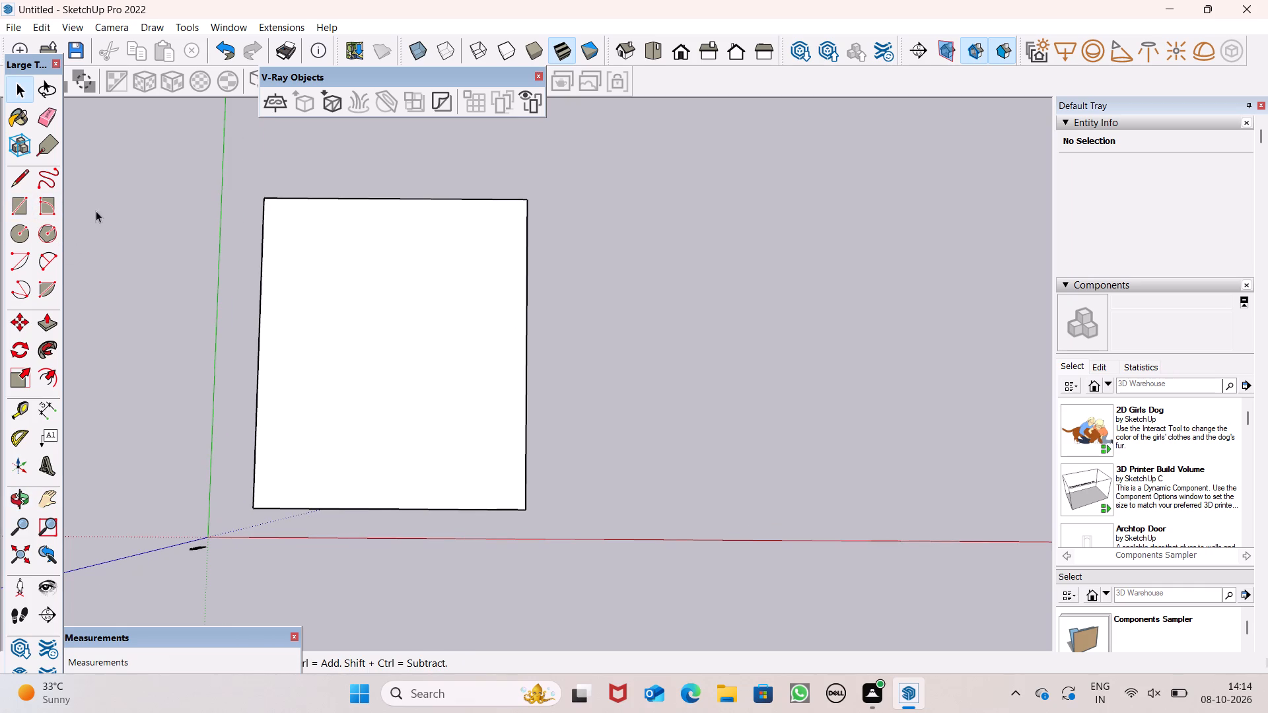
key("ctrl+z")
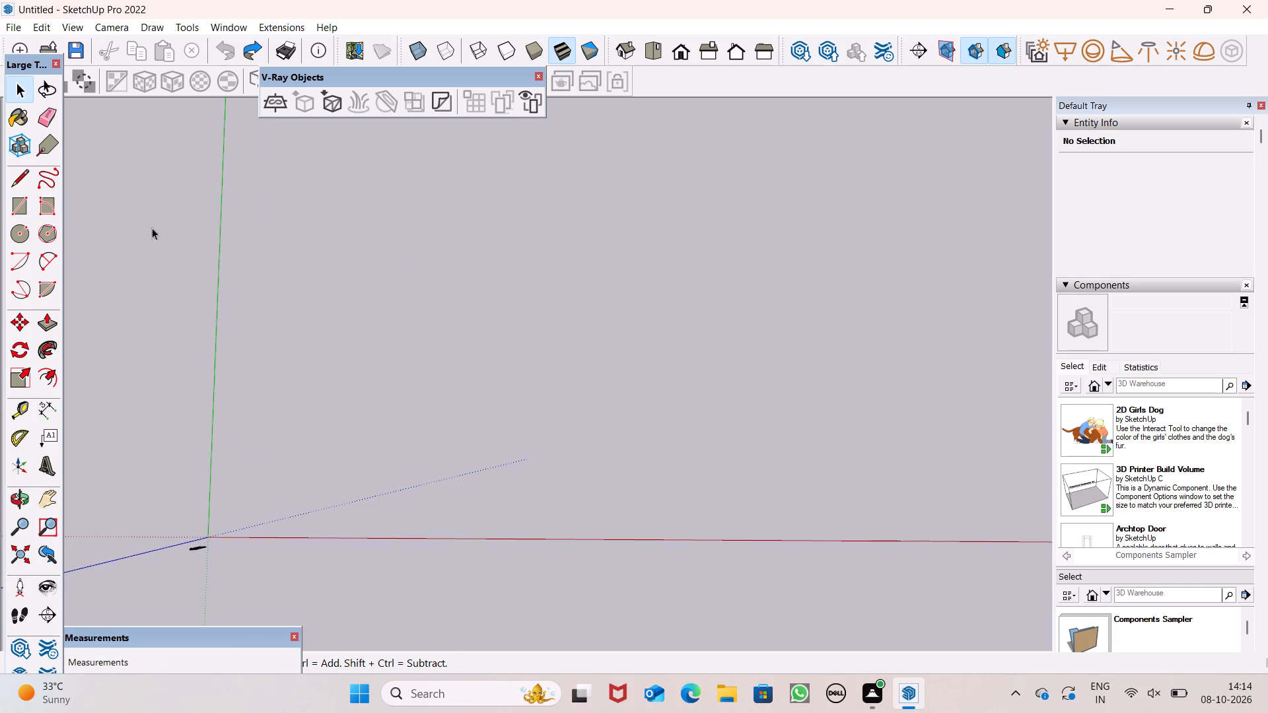
Draw a 70' by 50' rectangle on the ground plane, between the red and green axes.
left_click(15, 207)
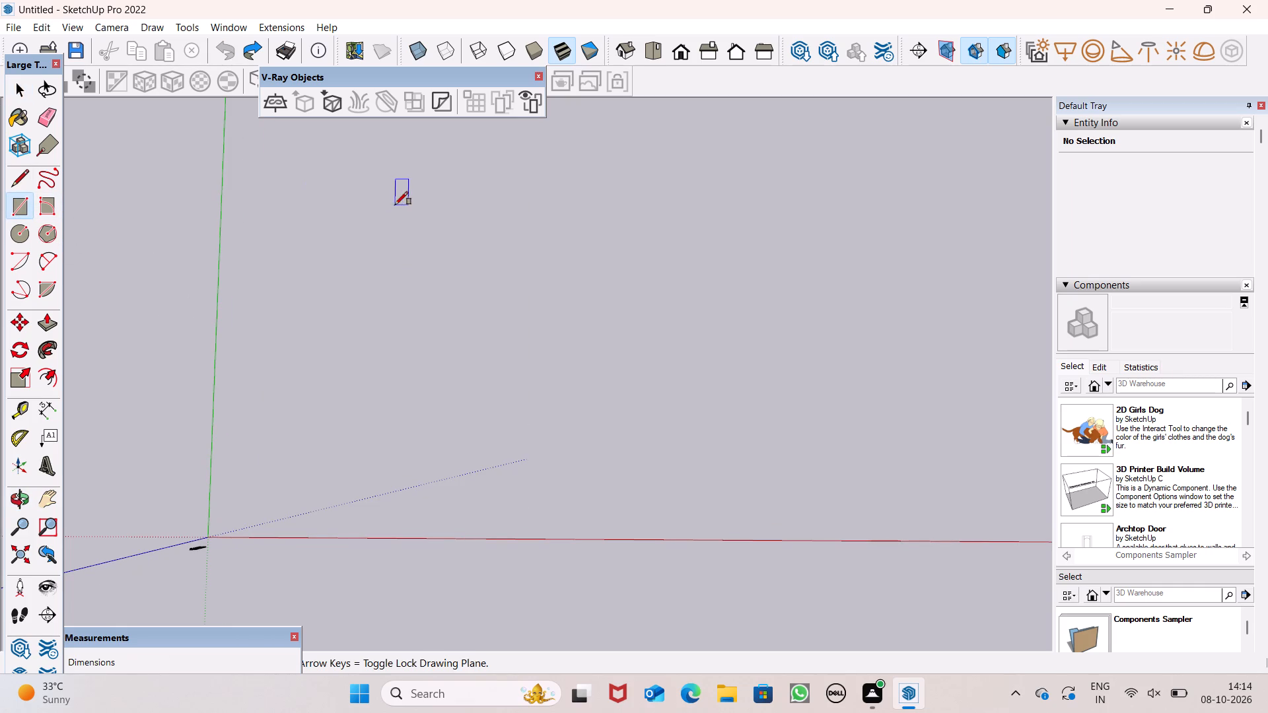
left_click(335, 153)
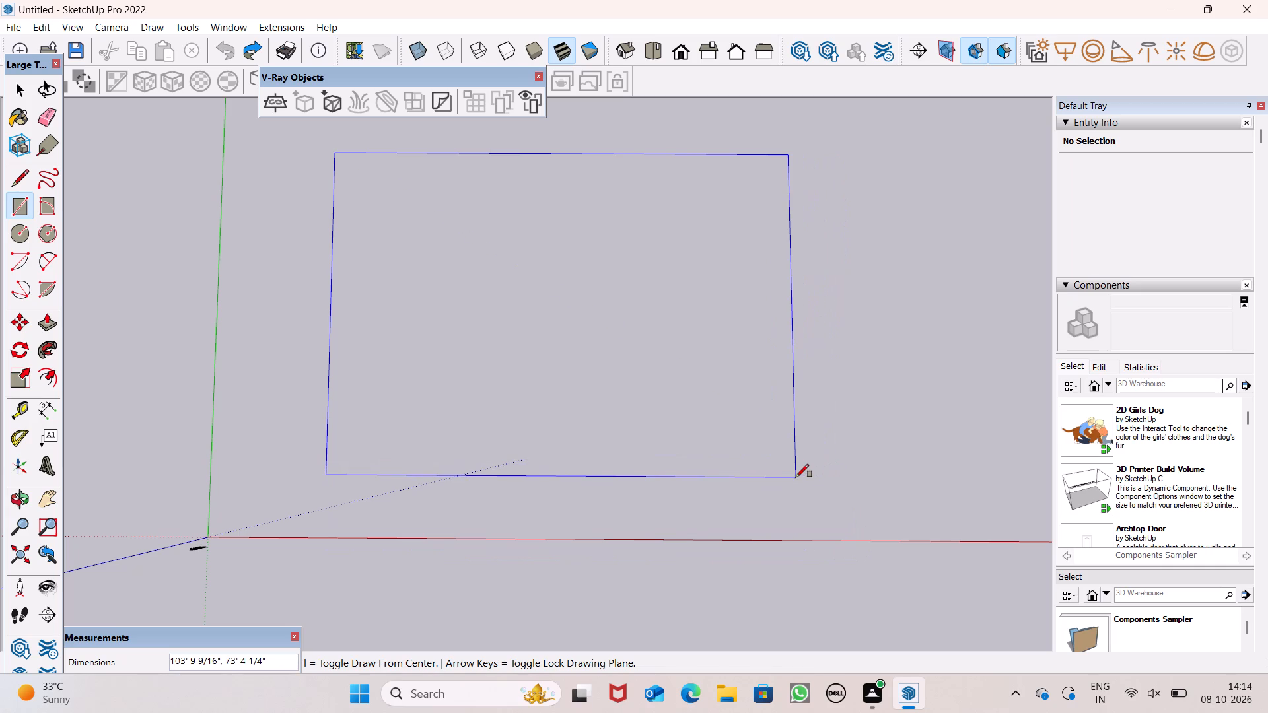
type("70',50'")
key("Return")
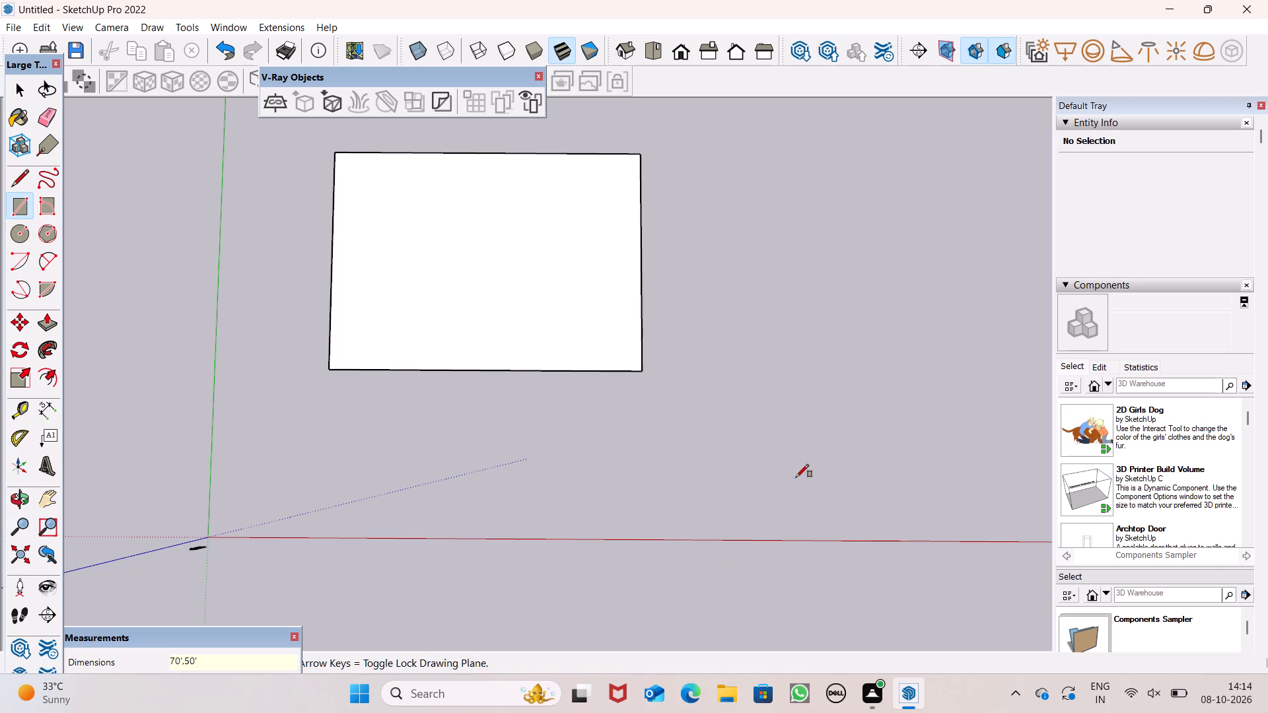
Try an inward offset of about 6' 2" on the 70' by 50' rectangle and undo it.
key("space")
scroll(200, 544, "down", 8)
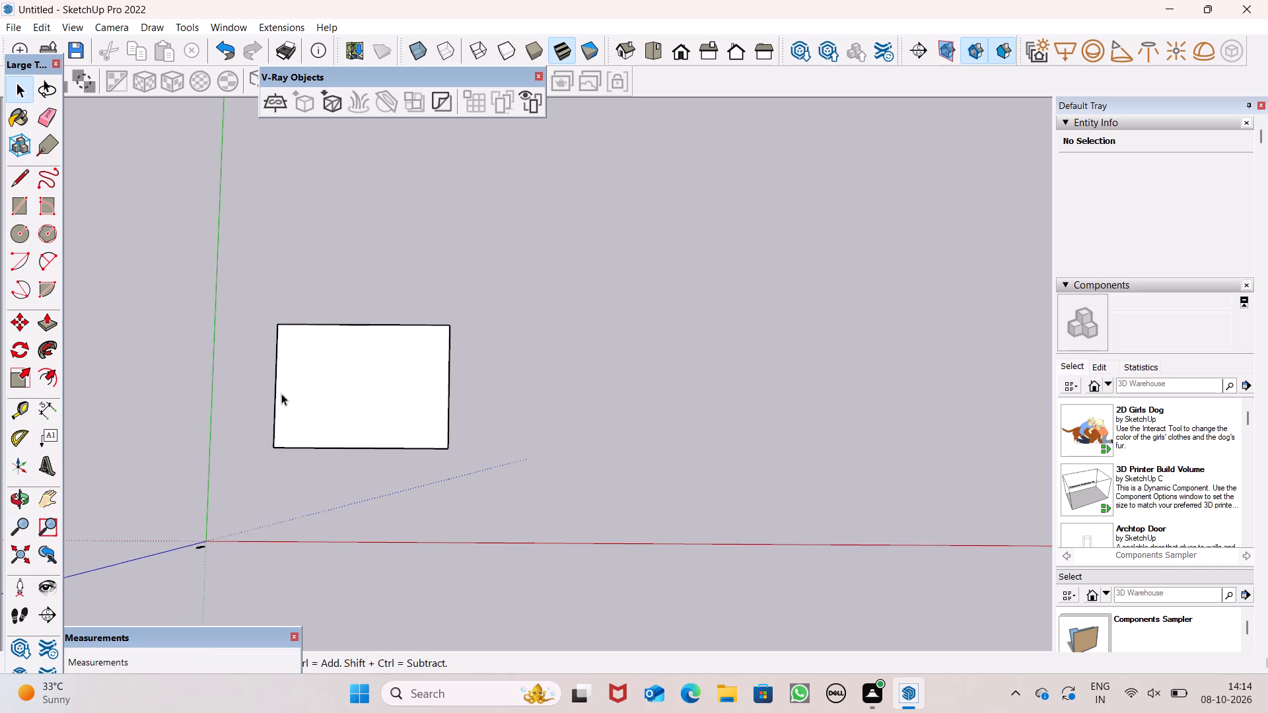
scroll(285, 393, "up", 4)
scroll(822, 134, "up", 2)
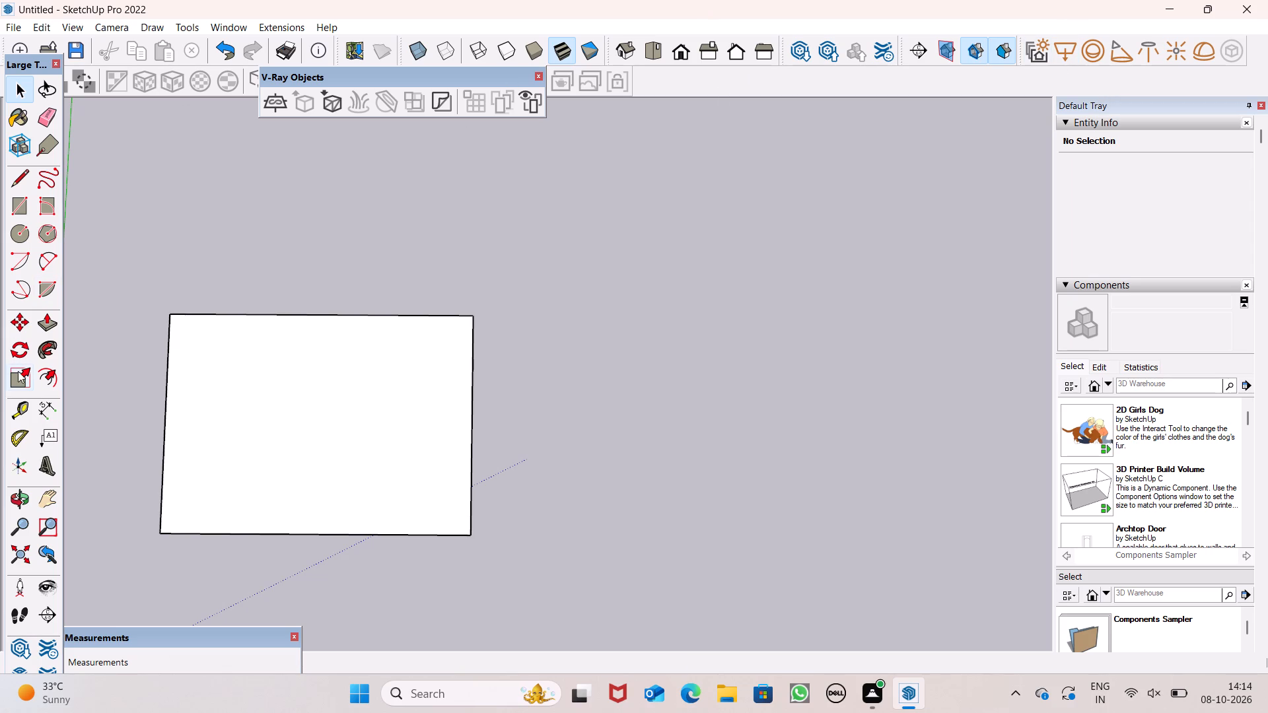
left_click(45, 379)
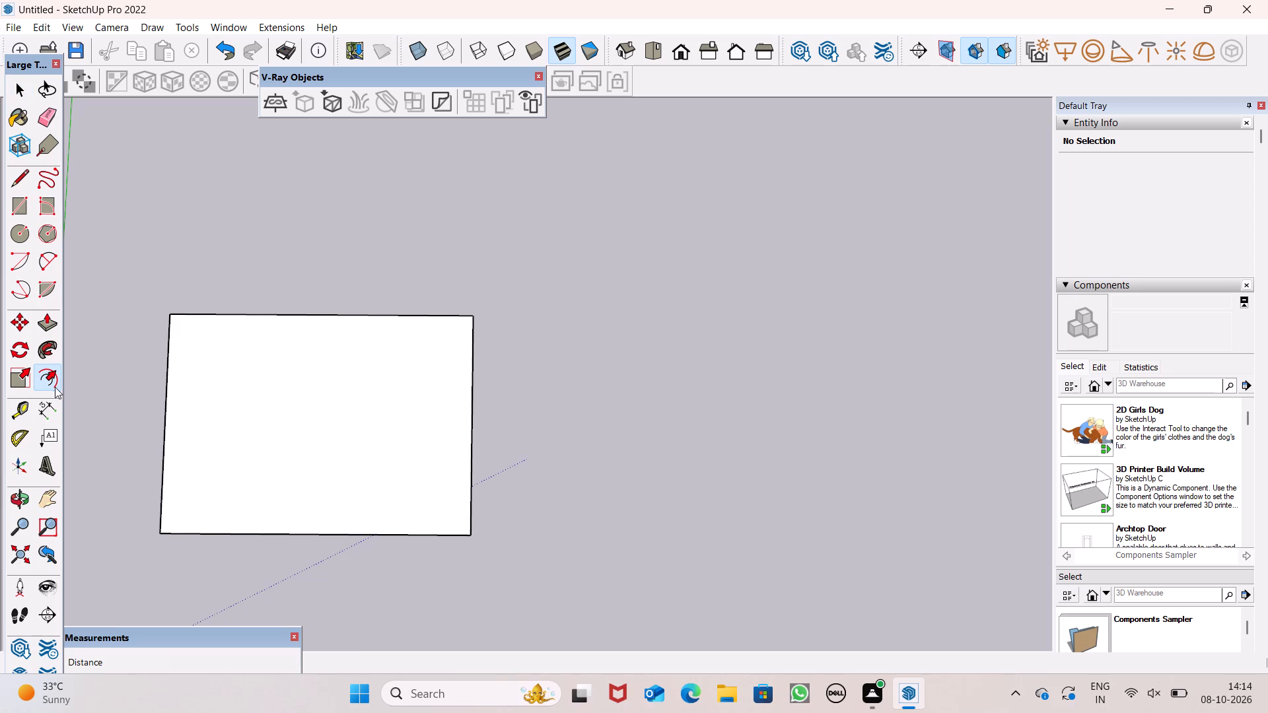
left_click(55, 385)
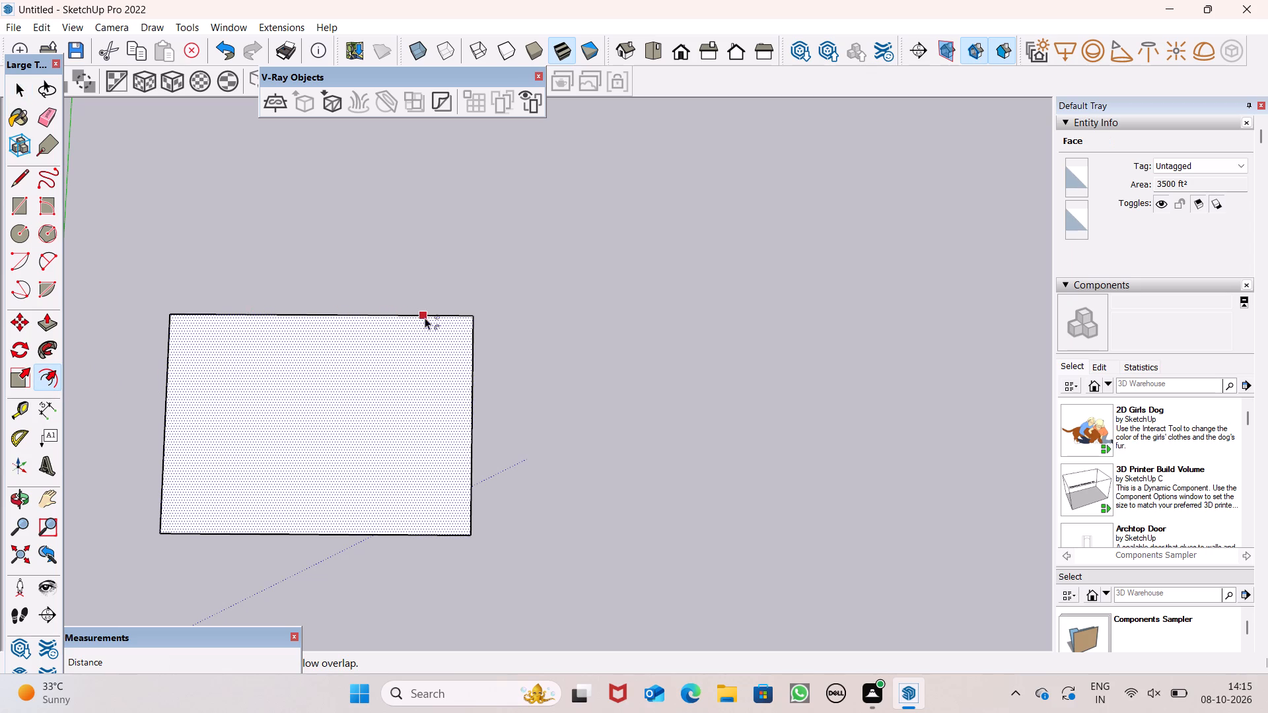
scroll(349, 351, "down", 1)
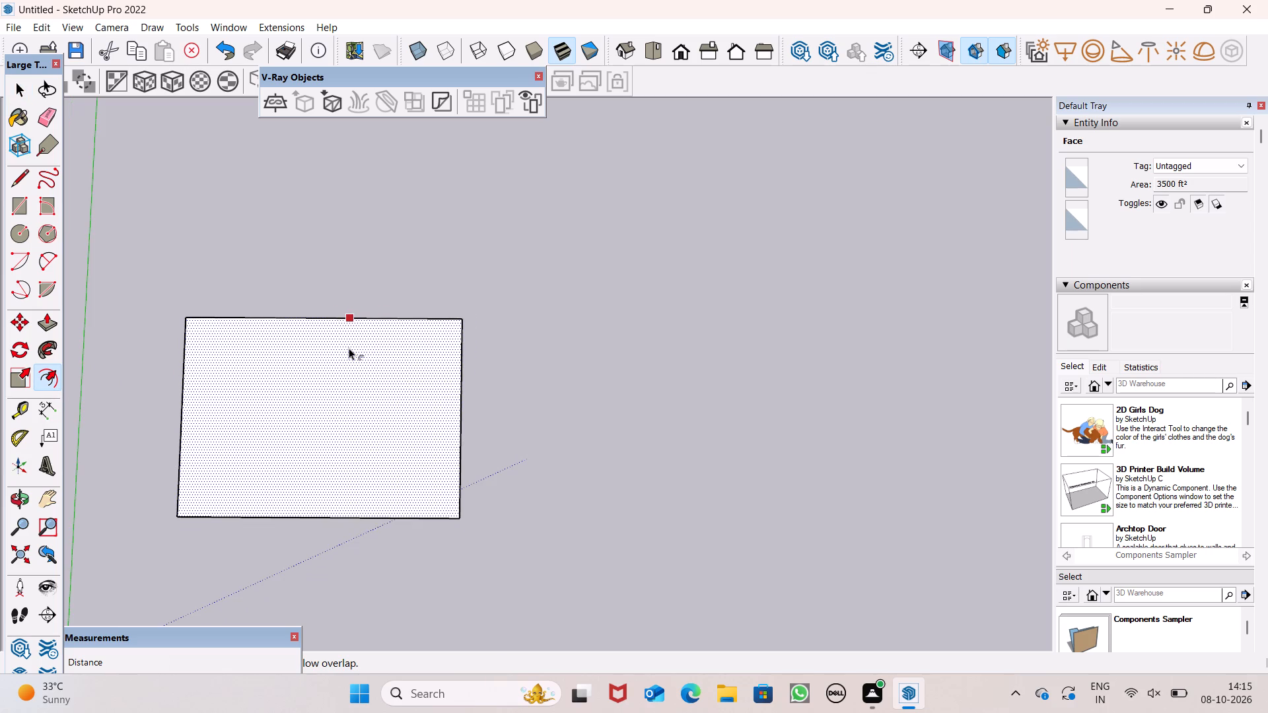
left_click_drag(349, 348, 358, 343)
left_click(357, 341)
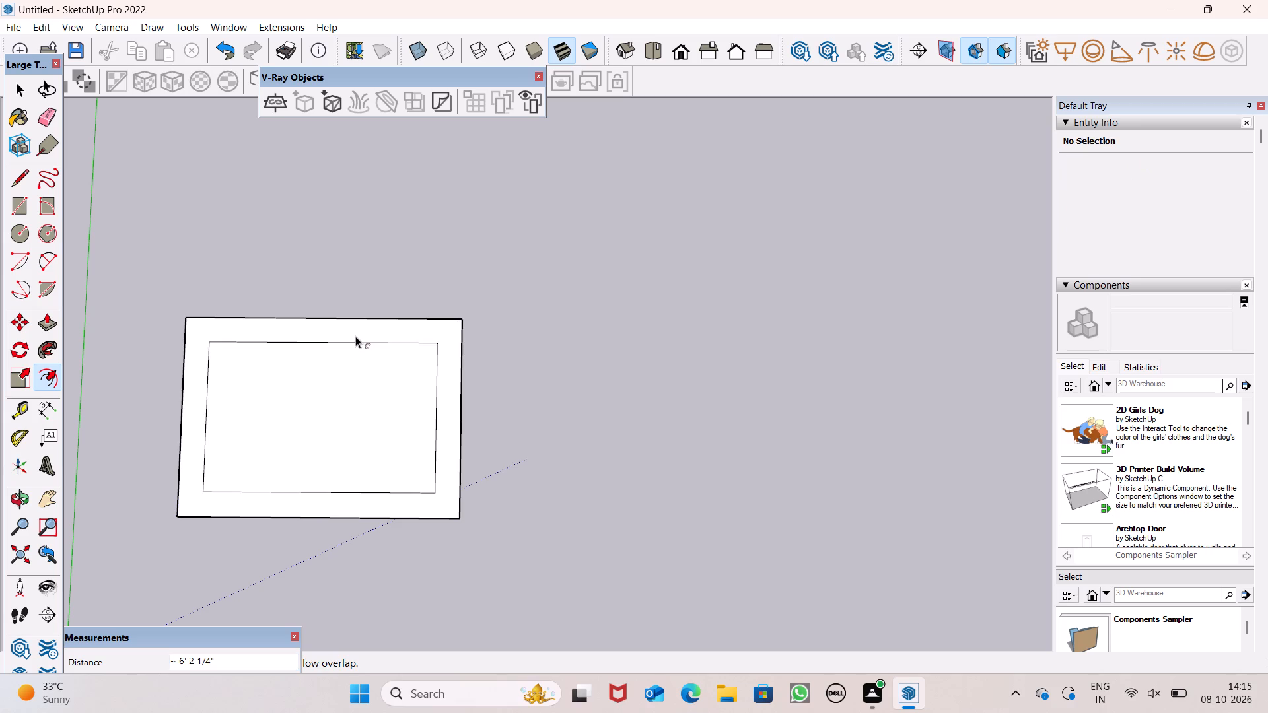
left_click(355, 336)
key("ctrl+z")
Offset the outline of the 70' by 50' rectangle inward by 9".
left_click(346, 332)
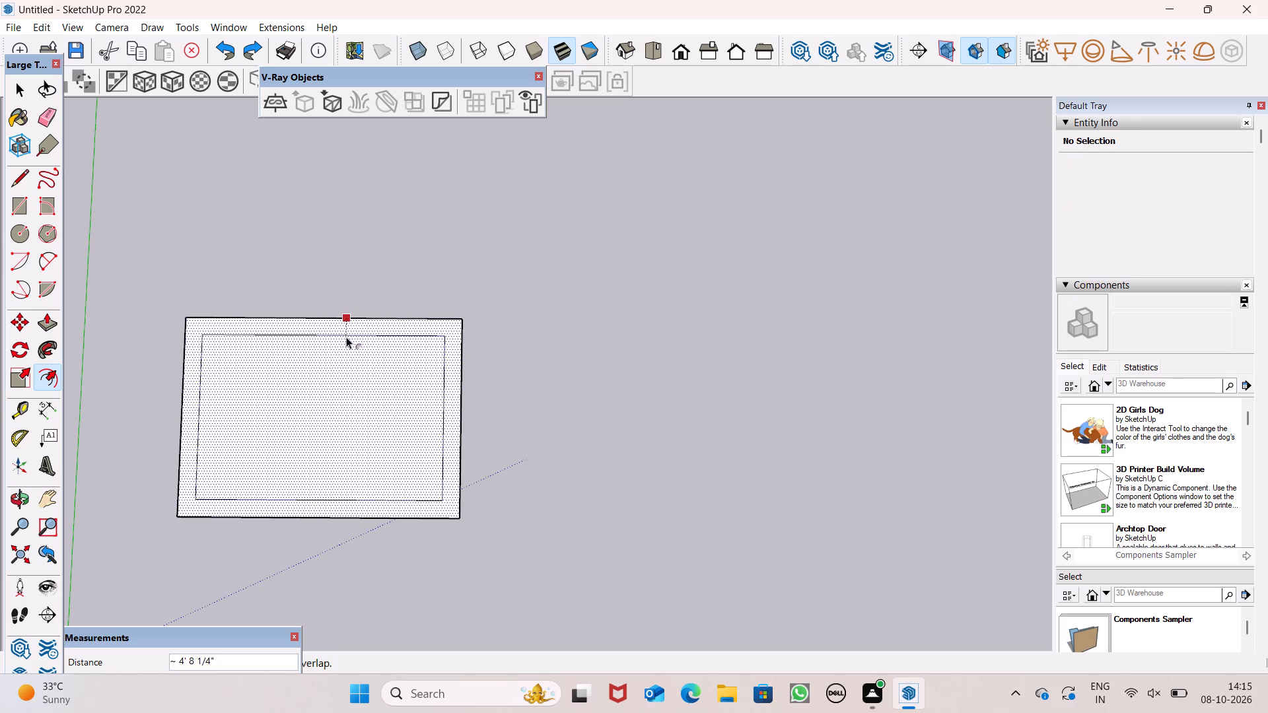
left_click(345, 334)
key("9")
key("shift+quotedbl")
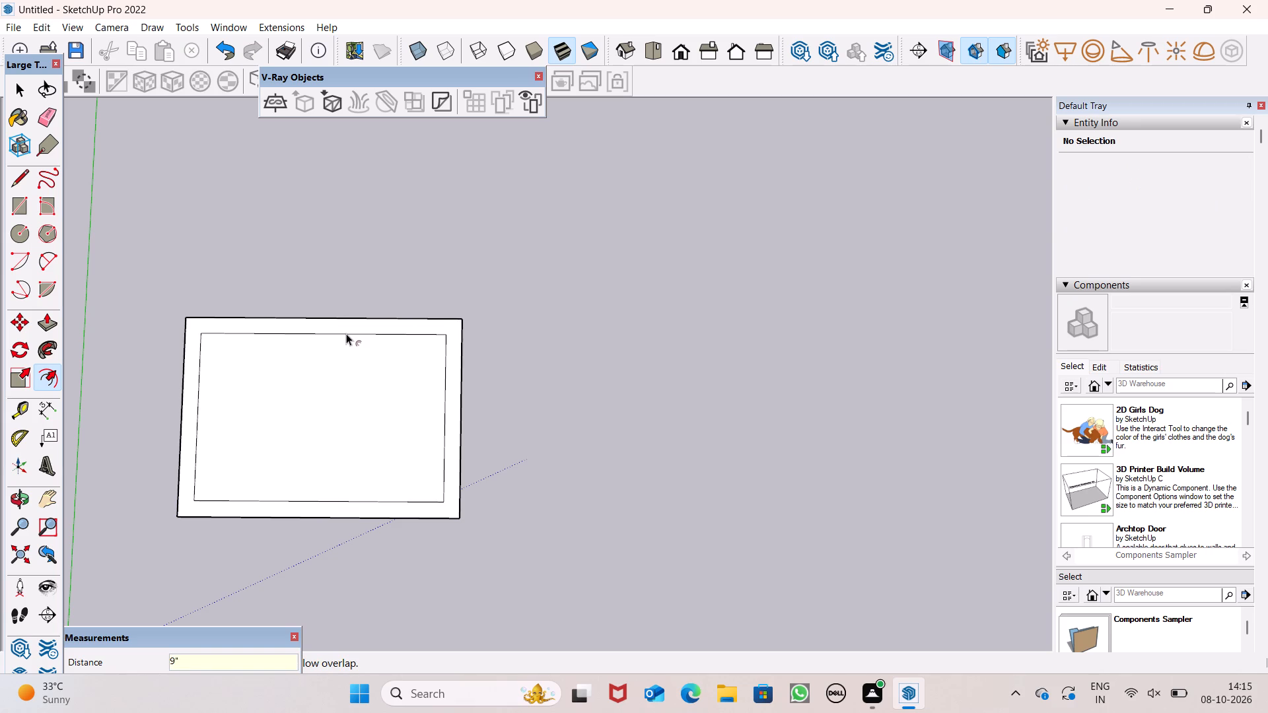
key("Return")
key("space")
key("space")
left_click(472, 525)
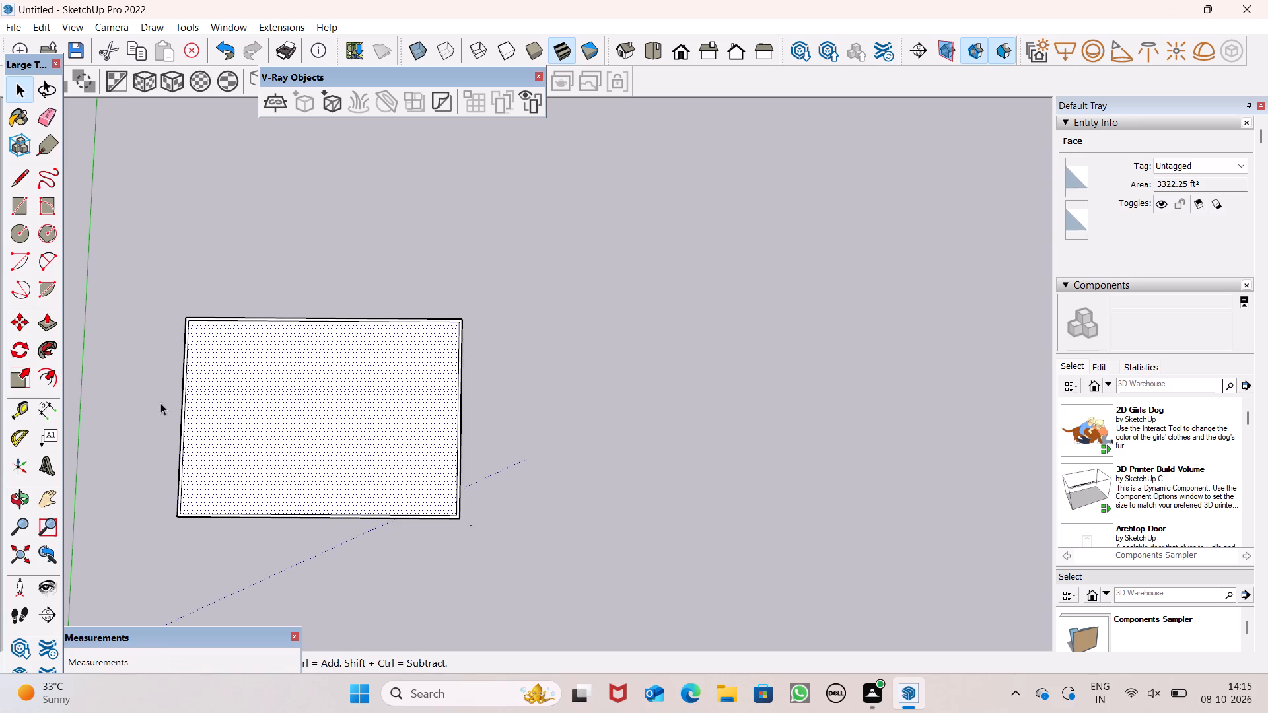
Draw a rectangle about 48' 8" by 28' 10" inside the offset outline, leaving a margin on all sides.
scroll(145, 431, "up", 6)
scroll(253, 491, "down", 4)
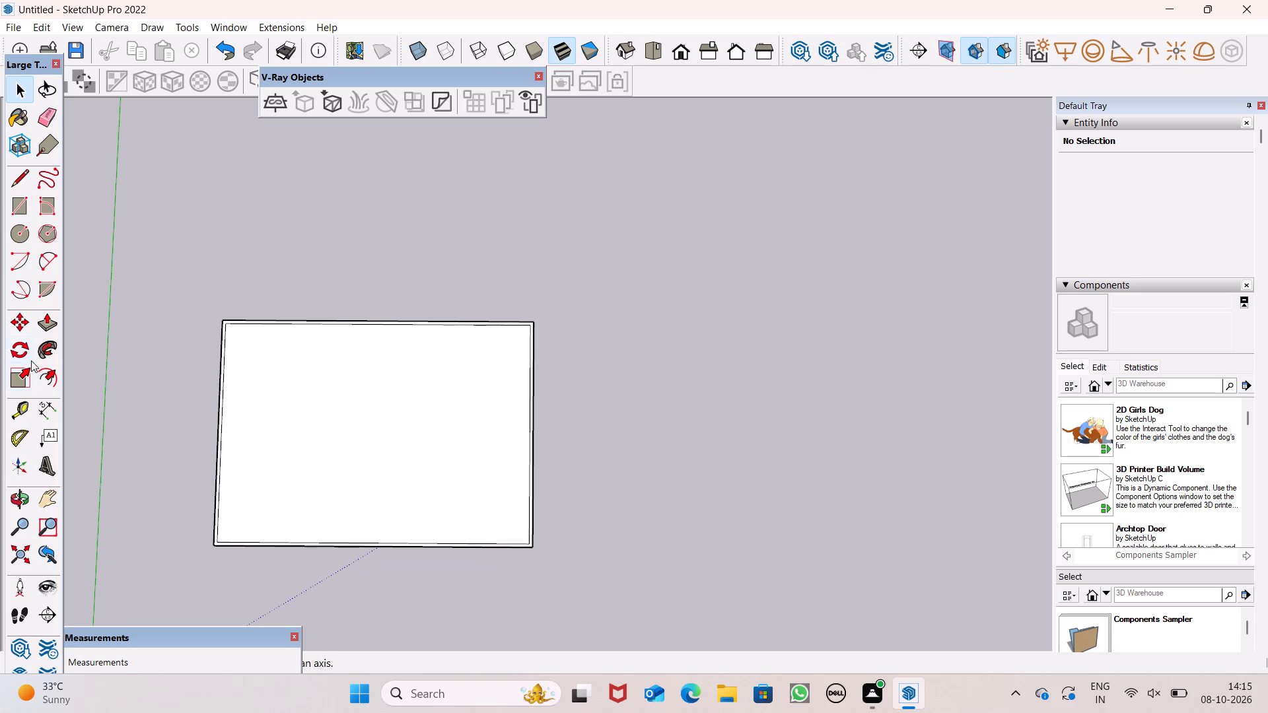
left_click(15, 417)
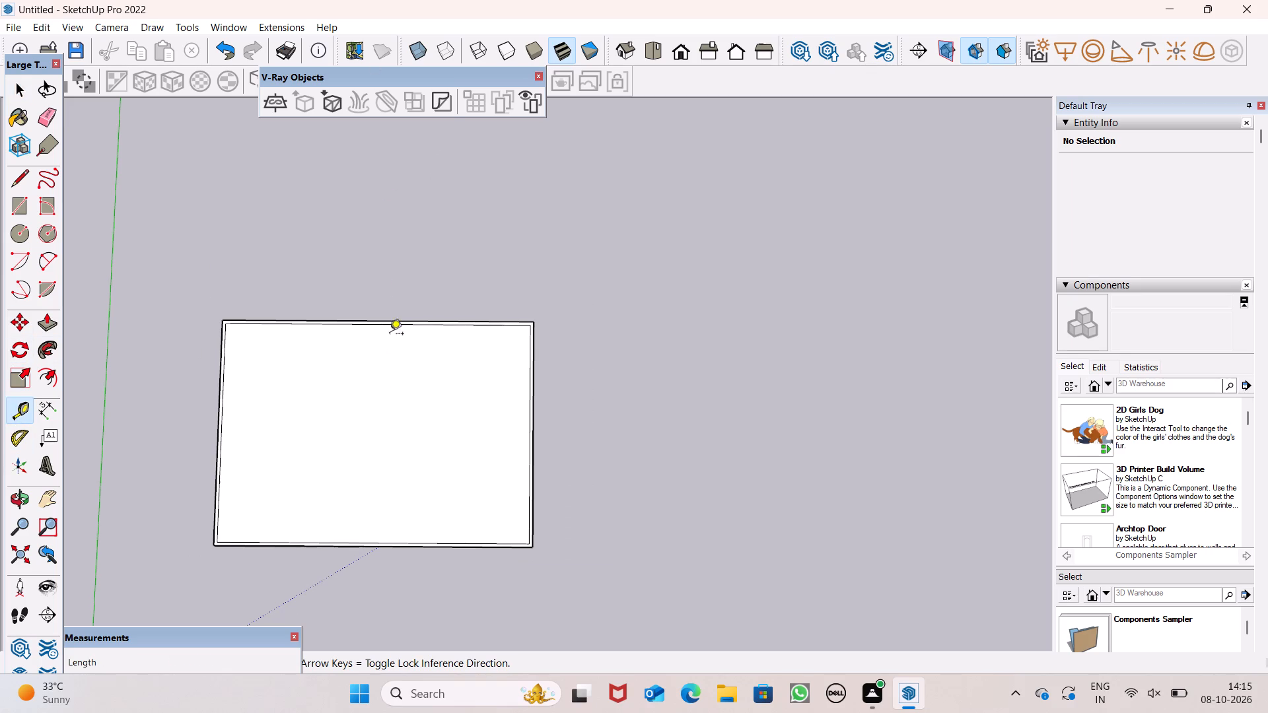
scroll(464, 483, "up", 1)
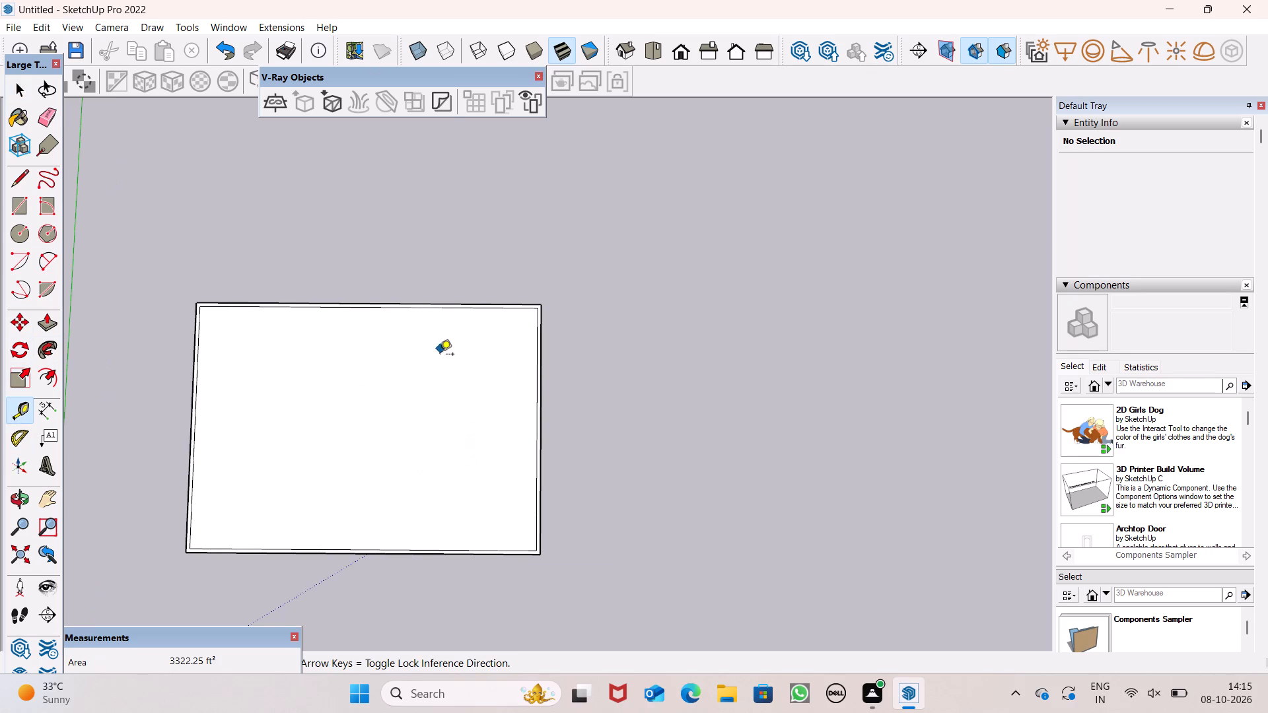
left_click(32, 210)
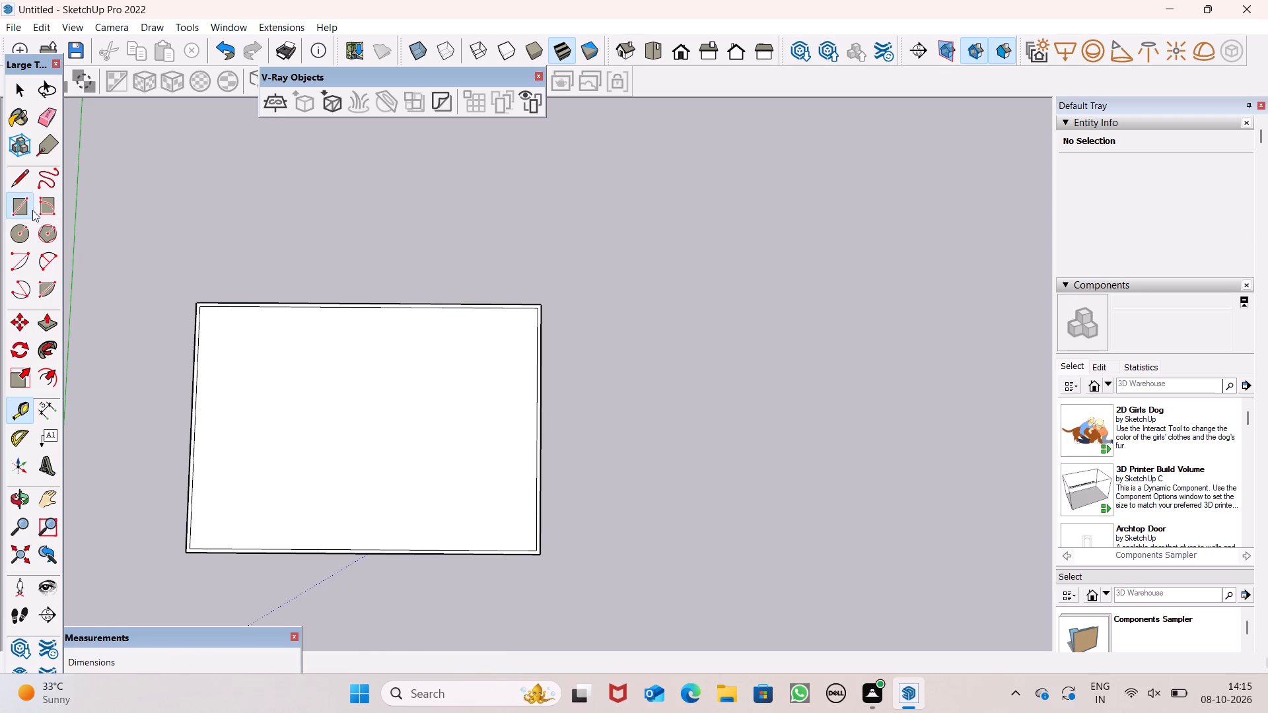
left_click(255, 345)
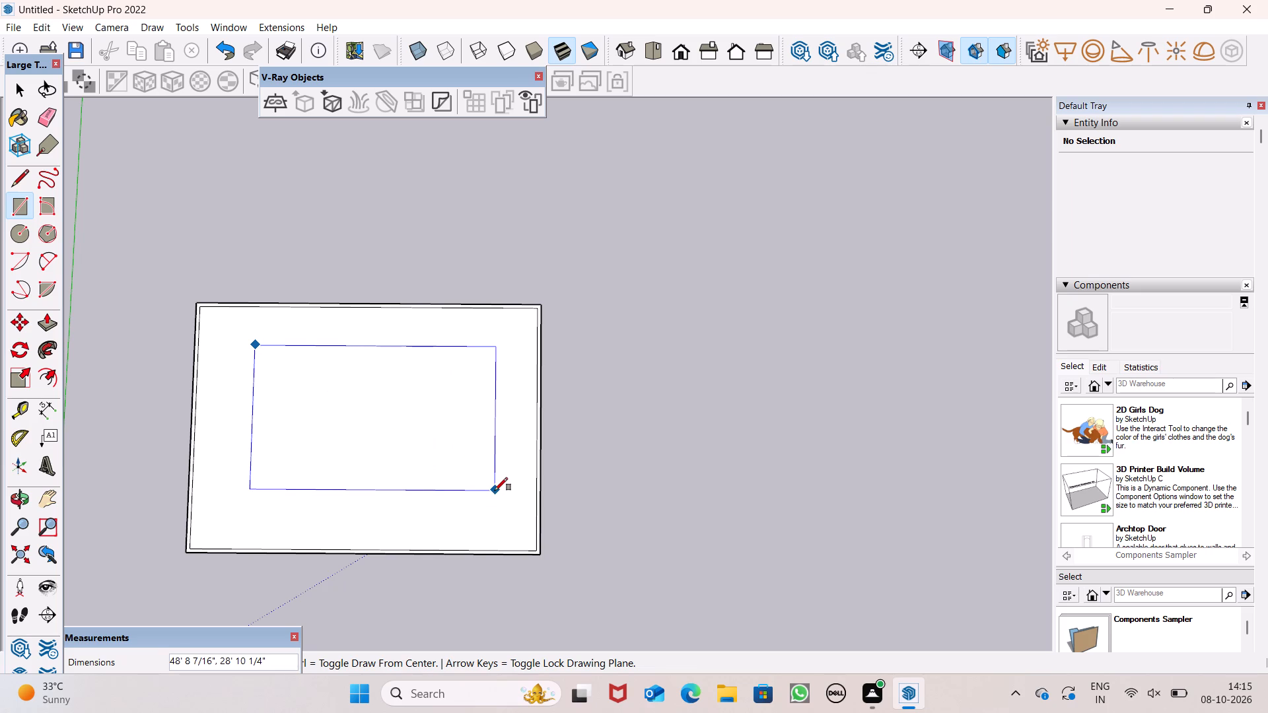
left_click(495, 491)
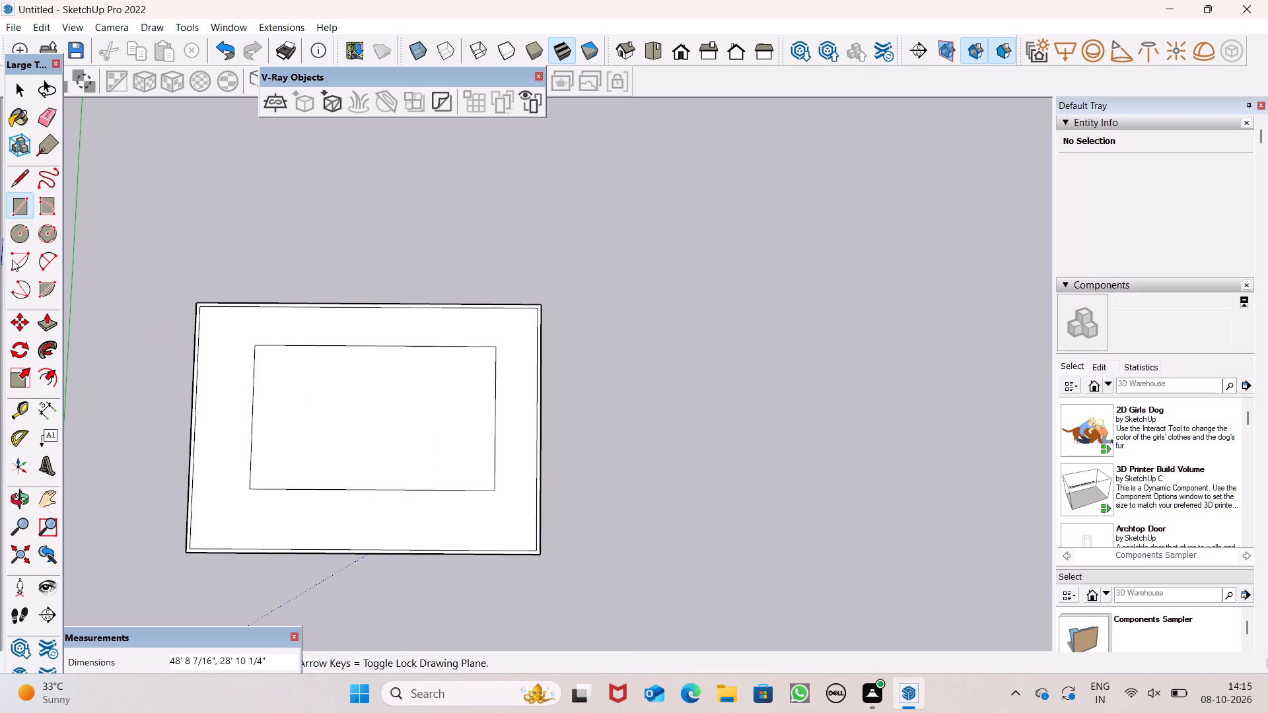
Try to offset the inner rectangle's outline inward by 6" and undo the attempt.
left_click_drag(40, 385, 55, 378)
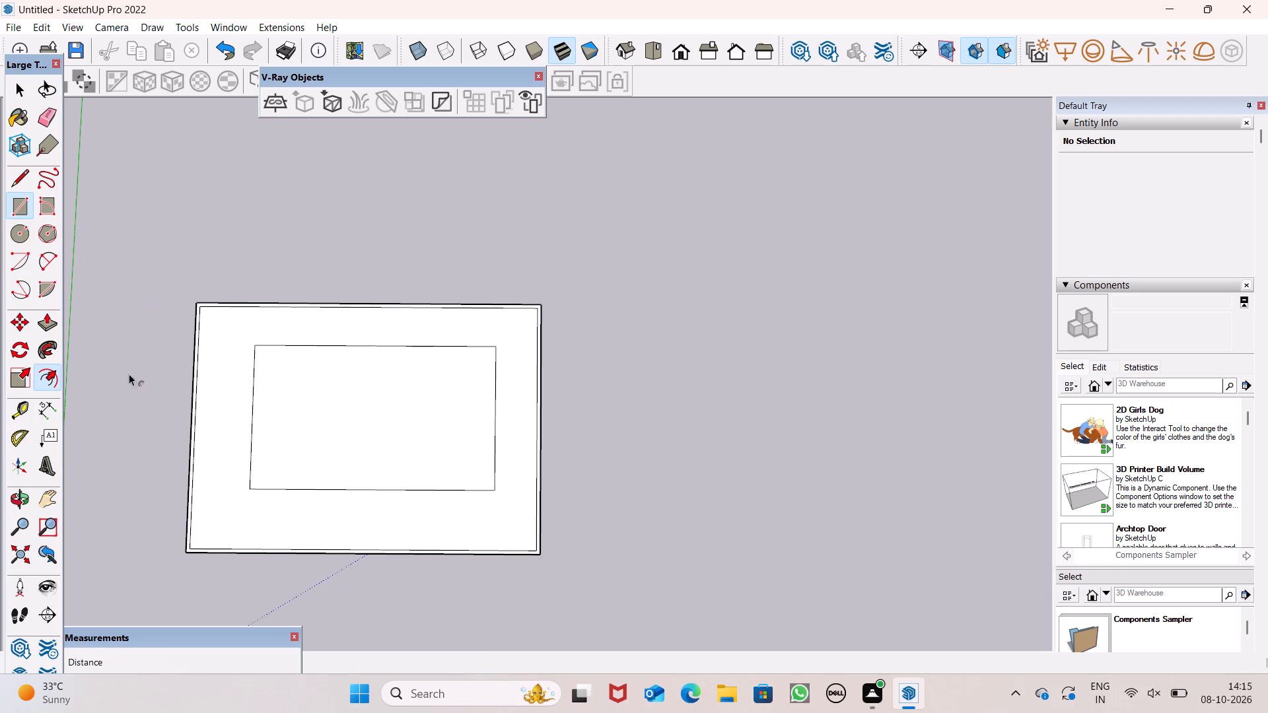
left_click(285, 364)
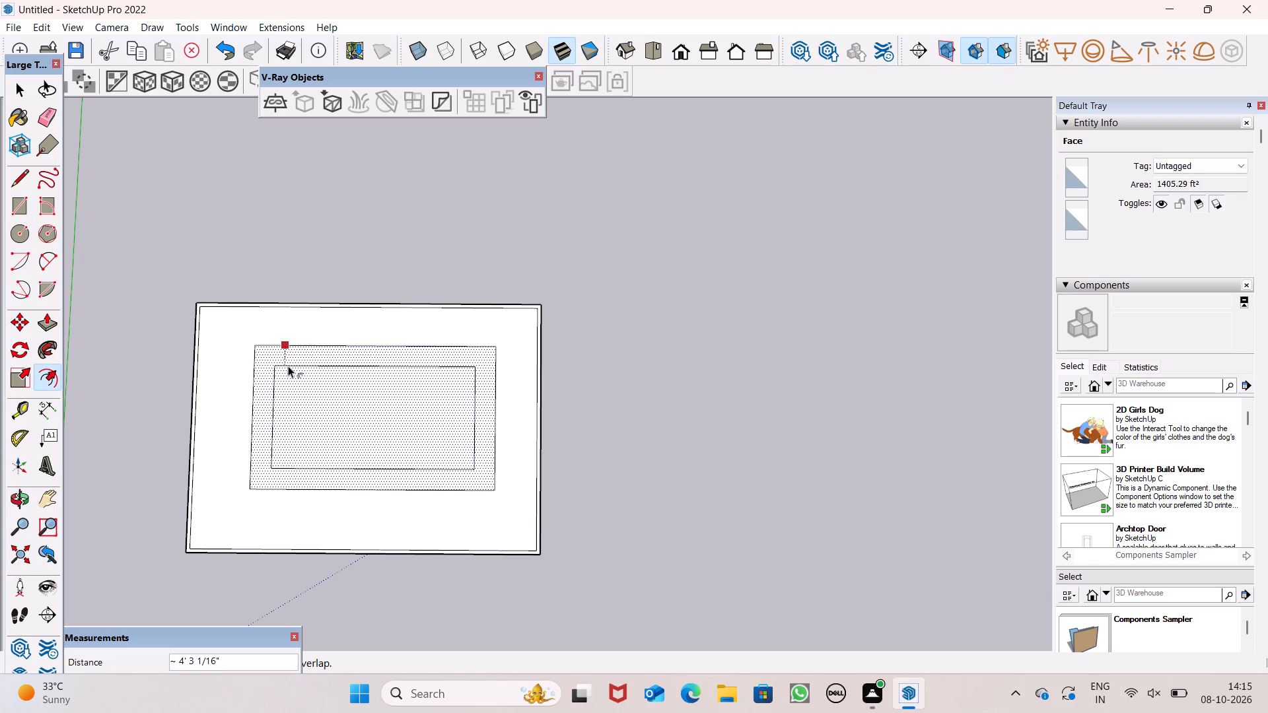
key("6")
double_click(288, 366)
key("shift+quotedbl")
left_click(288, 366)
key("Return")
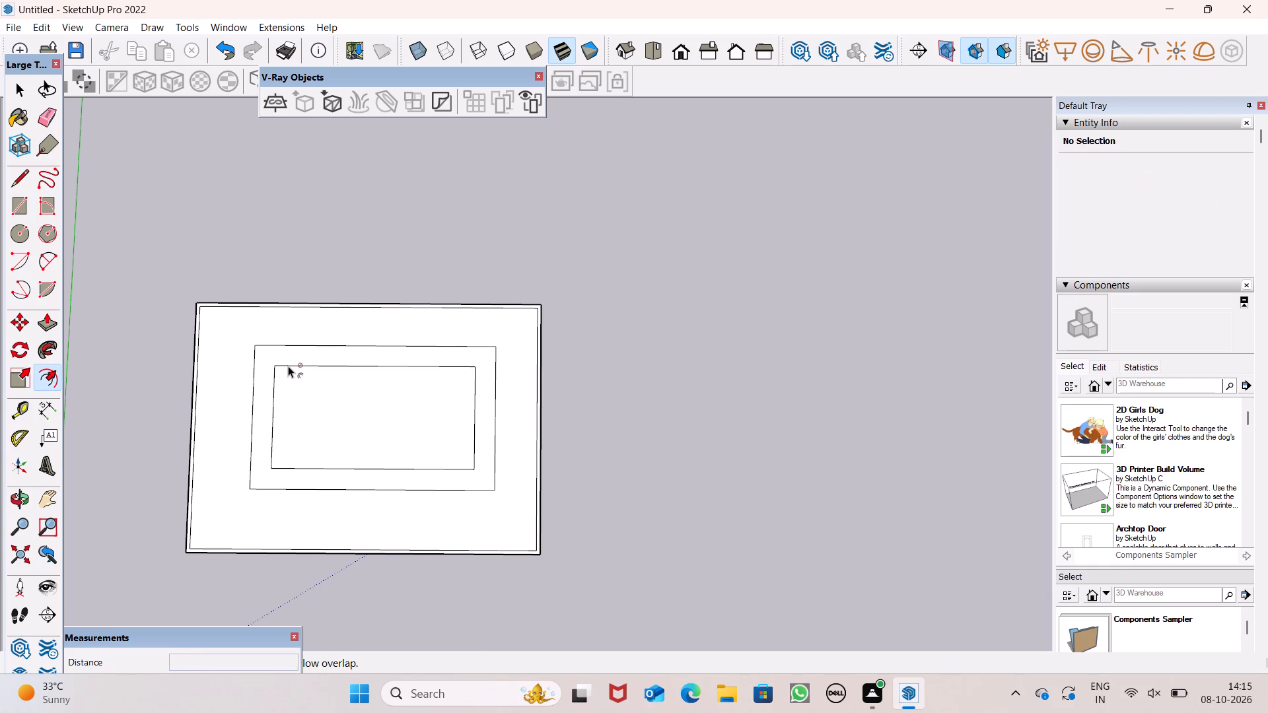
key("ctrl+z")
Offset the inner rectangle's outline inward by 6".
left_click(279, 356)
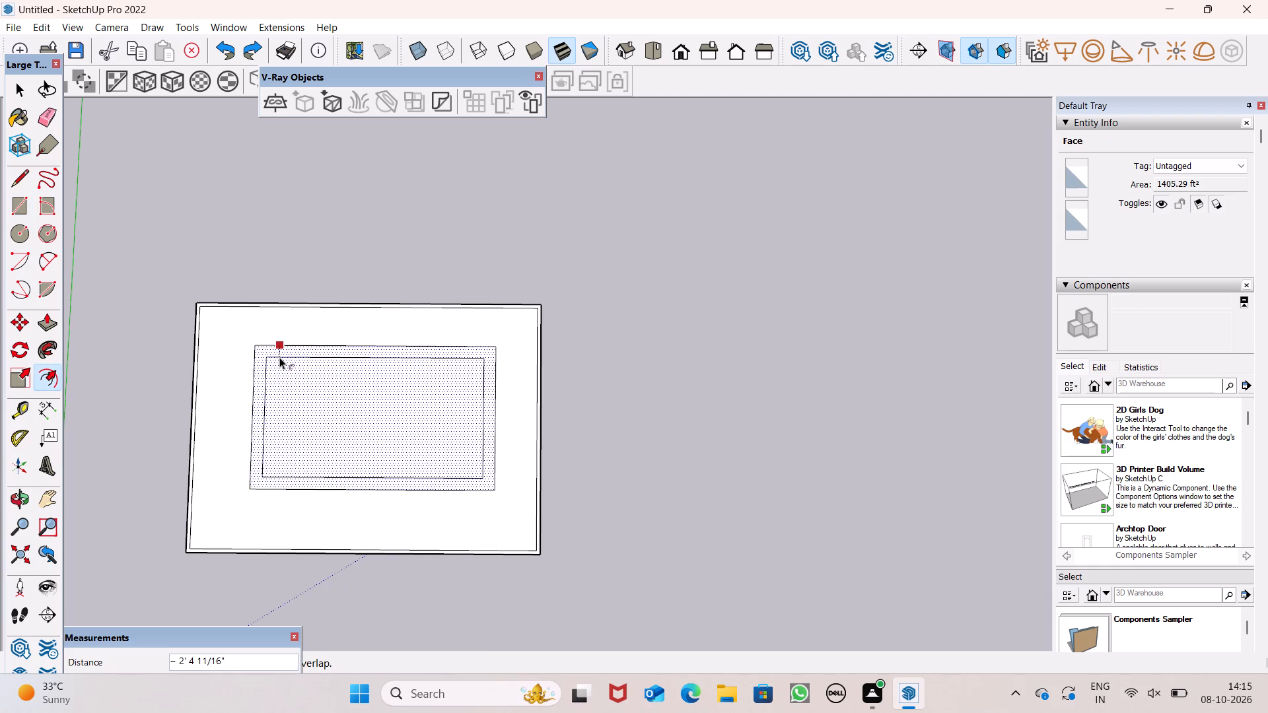
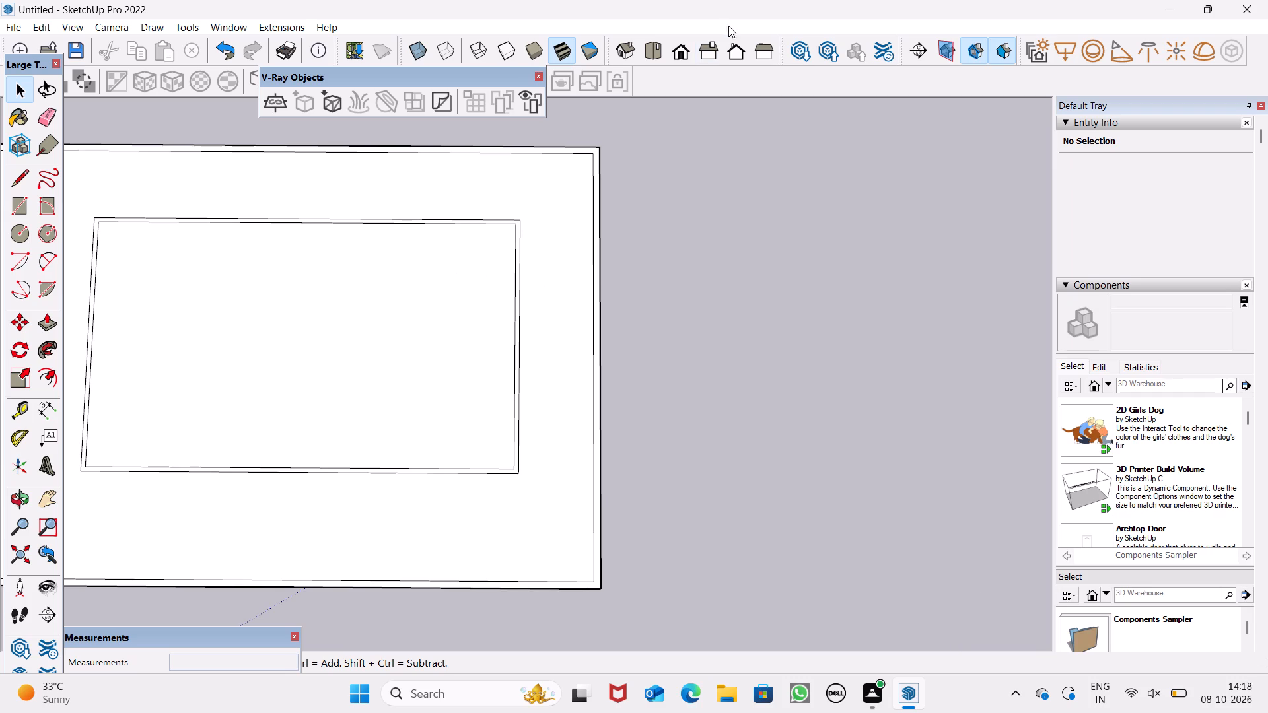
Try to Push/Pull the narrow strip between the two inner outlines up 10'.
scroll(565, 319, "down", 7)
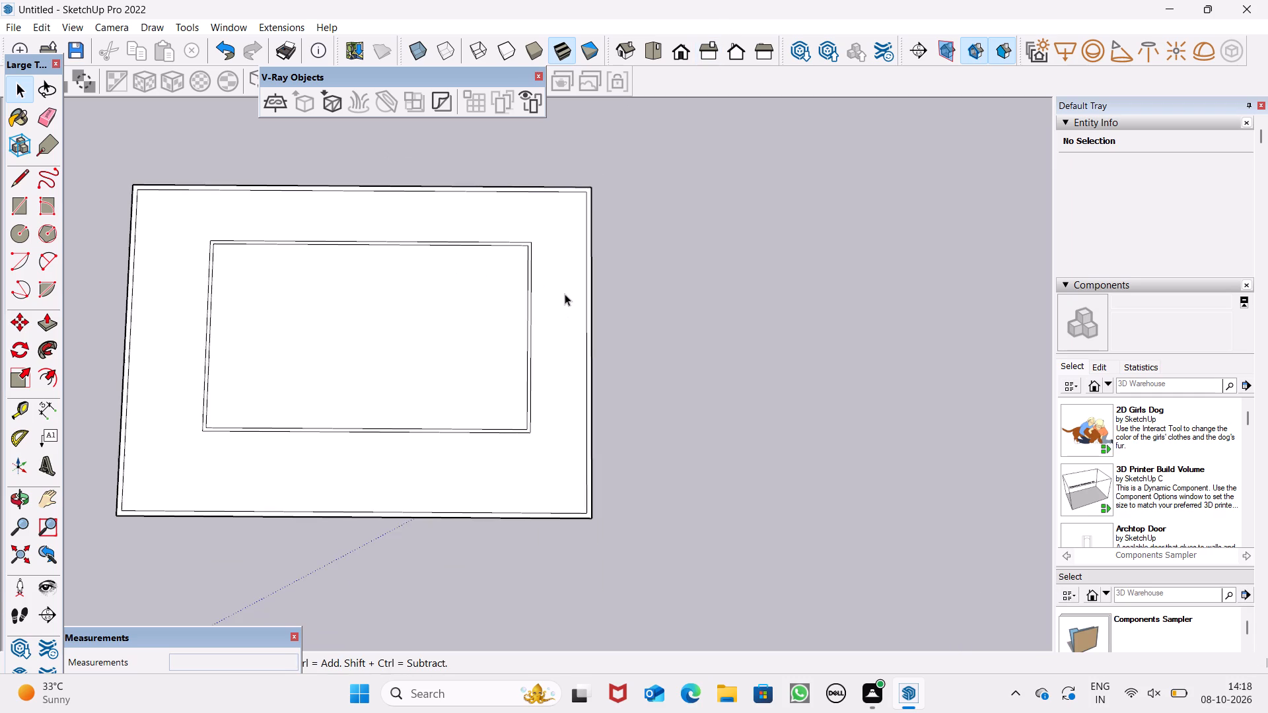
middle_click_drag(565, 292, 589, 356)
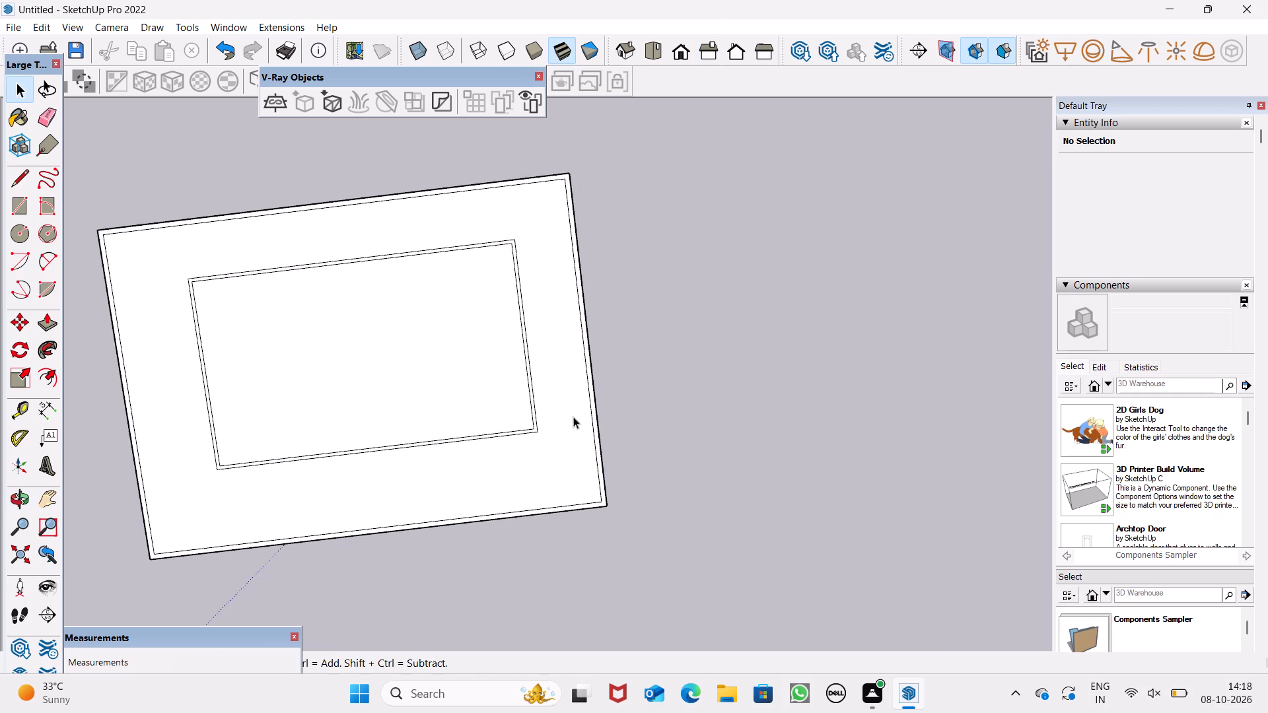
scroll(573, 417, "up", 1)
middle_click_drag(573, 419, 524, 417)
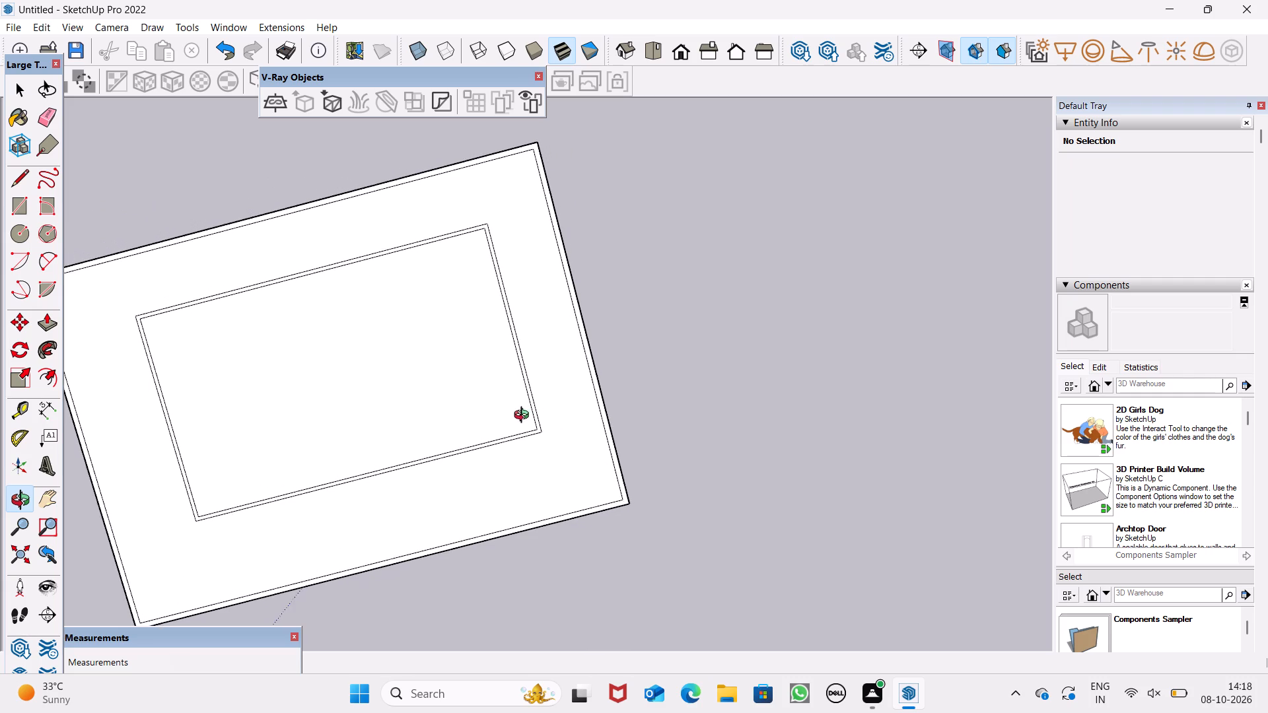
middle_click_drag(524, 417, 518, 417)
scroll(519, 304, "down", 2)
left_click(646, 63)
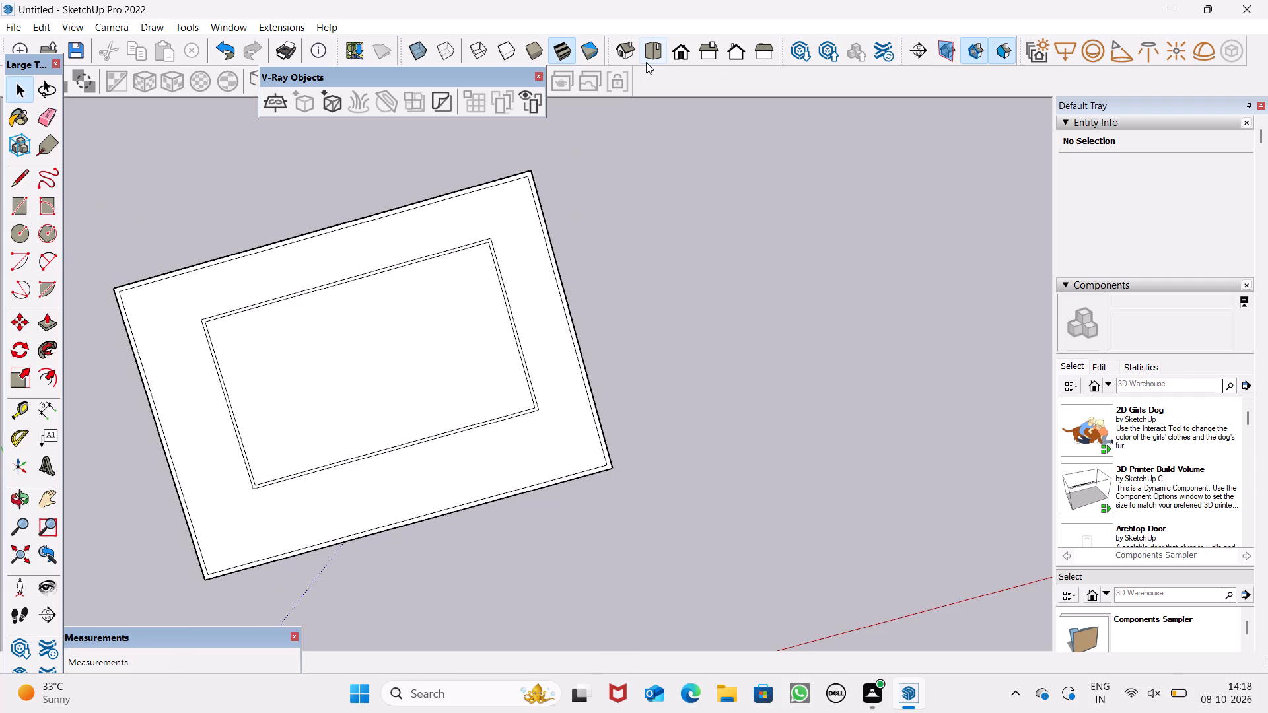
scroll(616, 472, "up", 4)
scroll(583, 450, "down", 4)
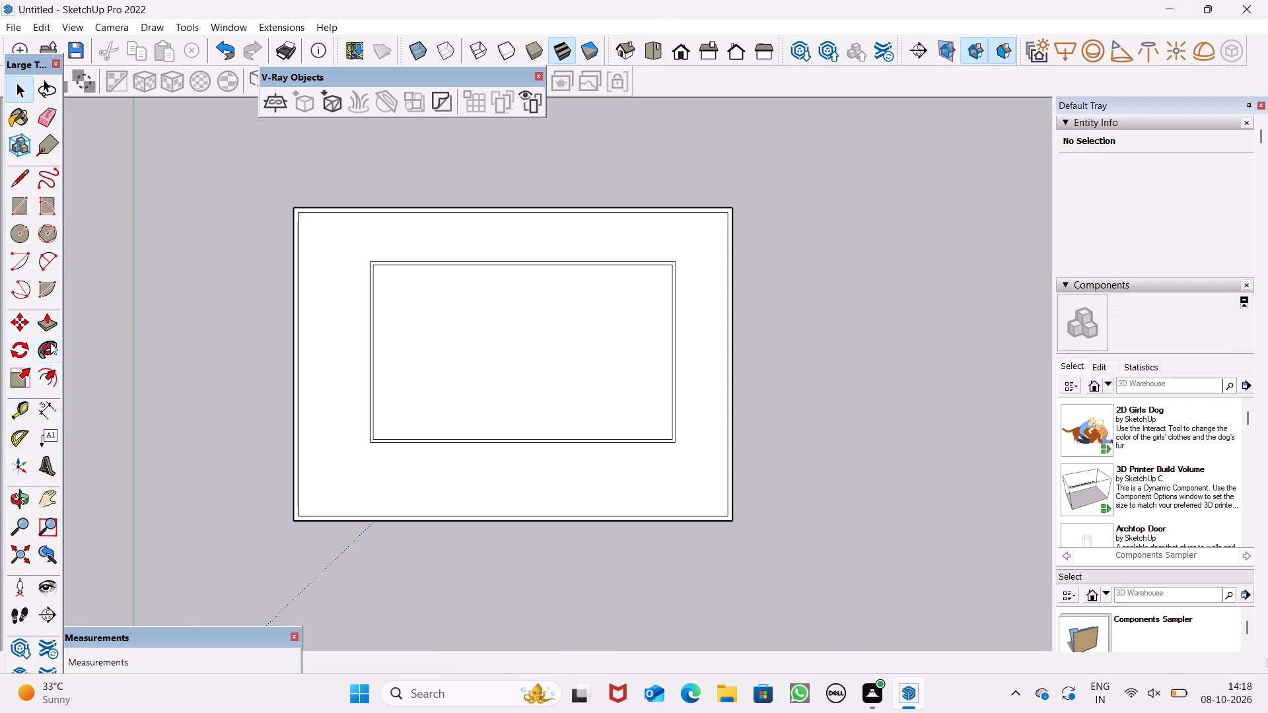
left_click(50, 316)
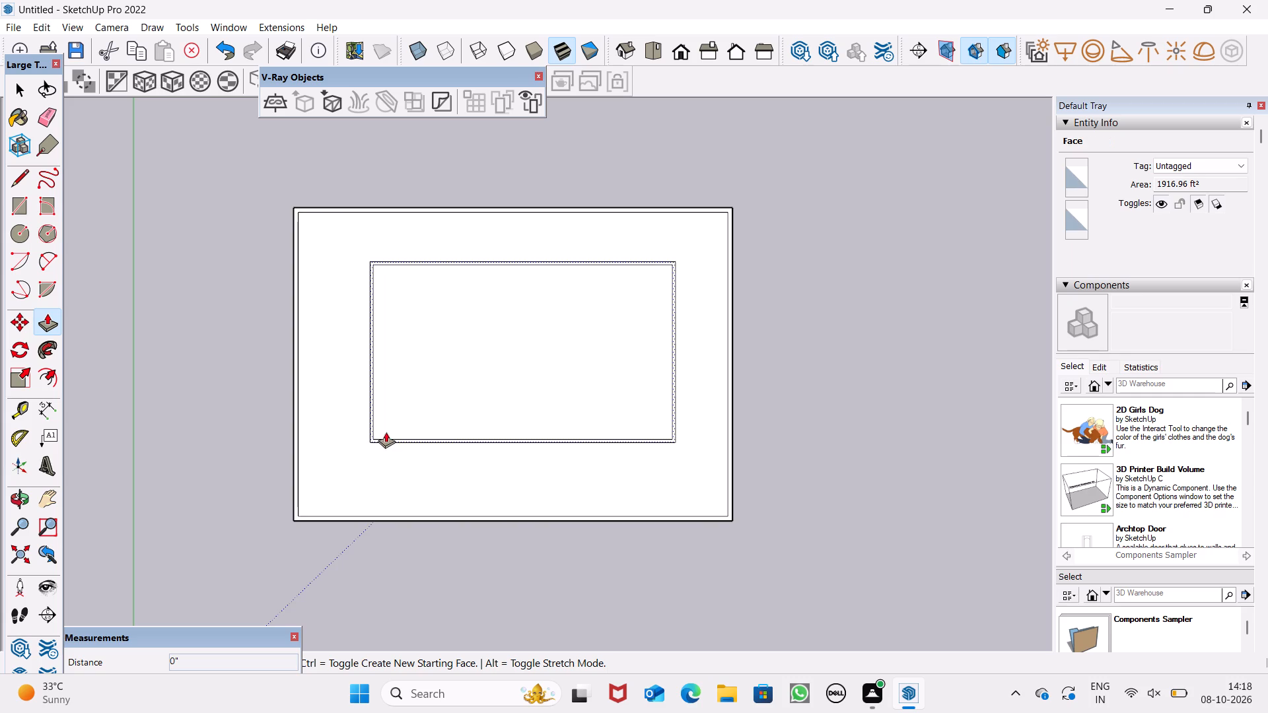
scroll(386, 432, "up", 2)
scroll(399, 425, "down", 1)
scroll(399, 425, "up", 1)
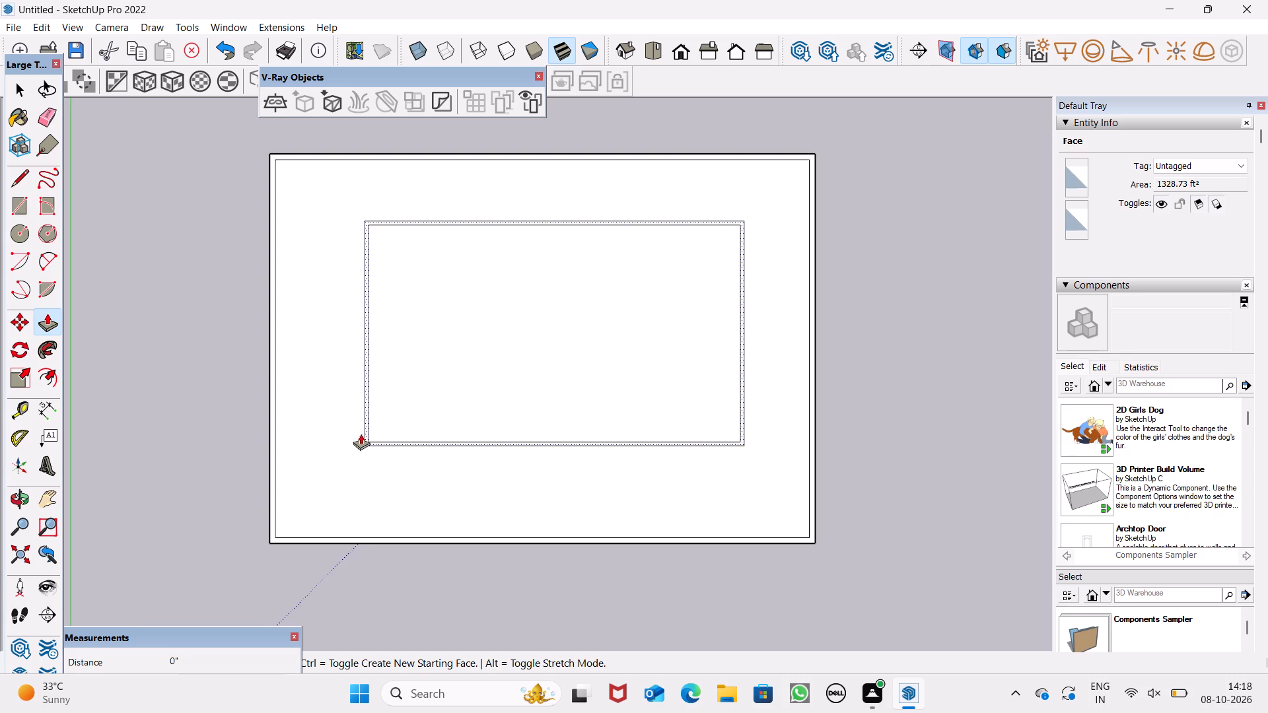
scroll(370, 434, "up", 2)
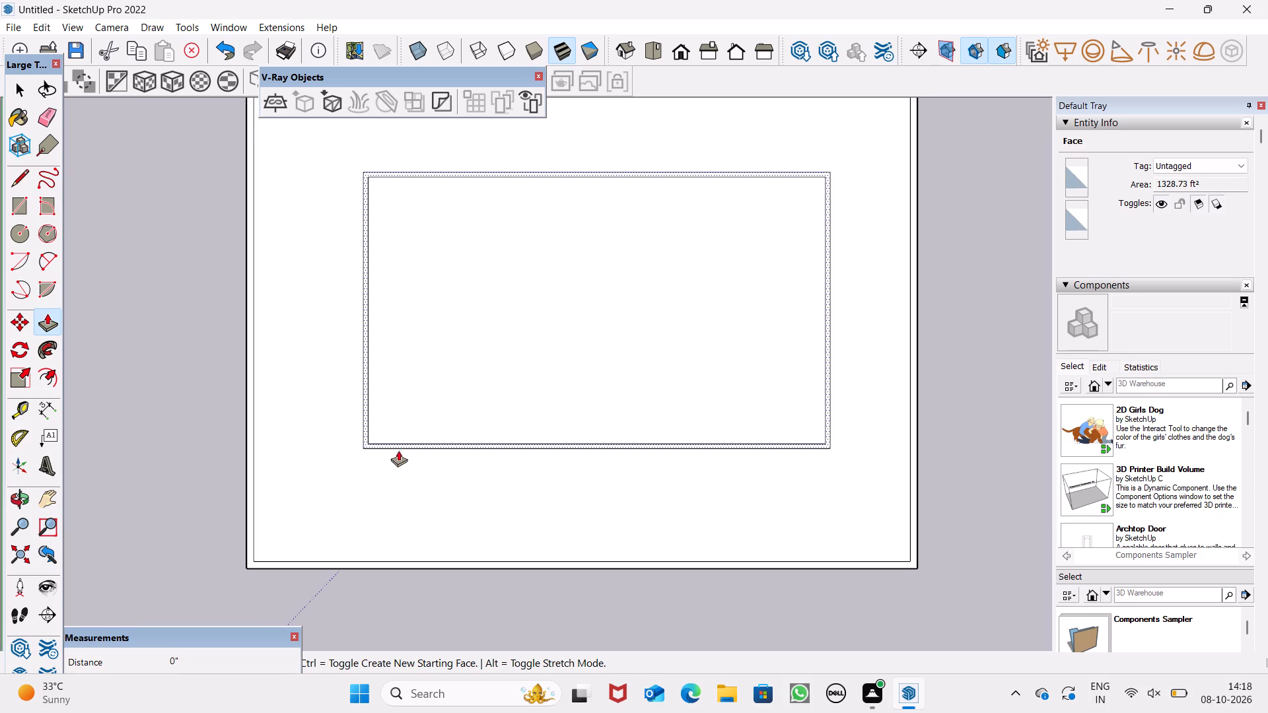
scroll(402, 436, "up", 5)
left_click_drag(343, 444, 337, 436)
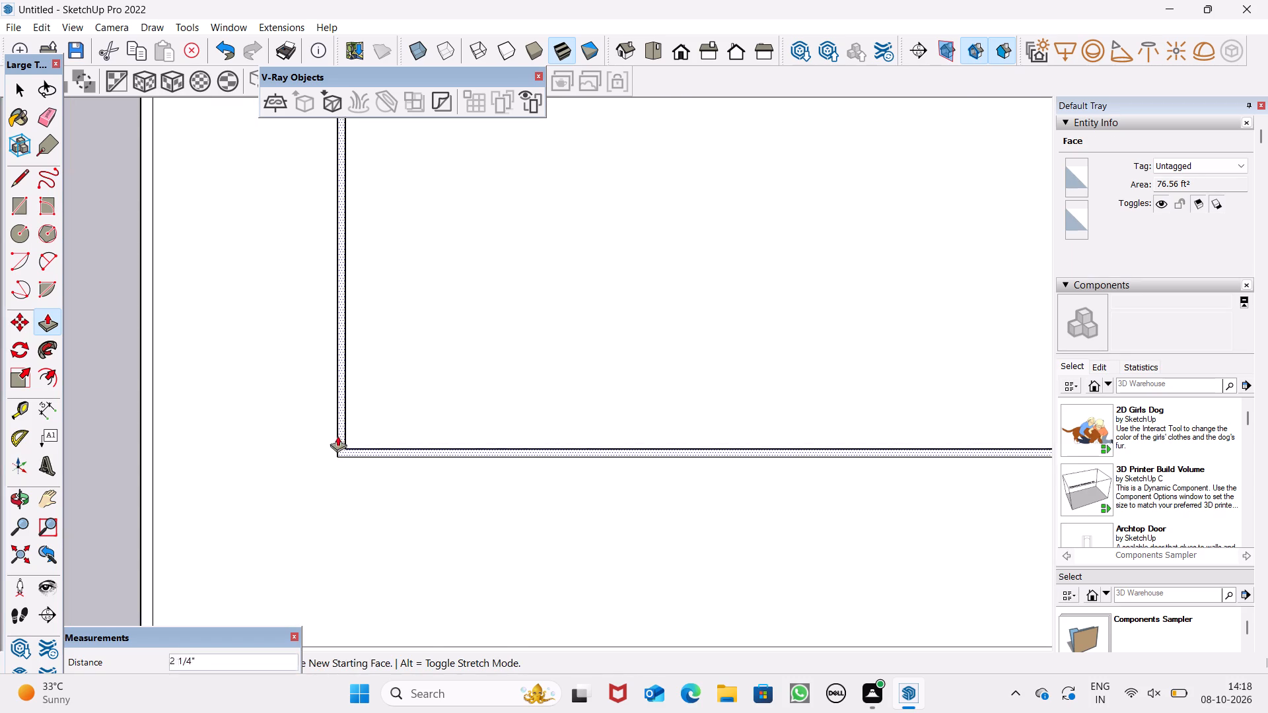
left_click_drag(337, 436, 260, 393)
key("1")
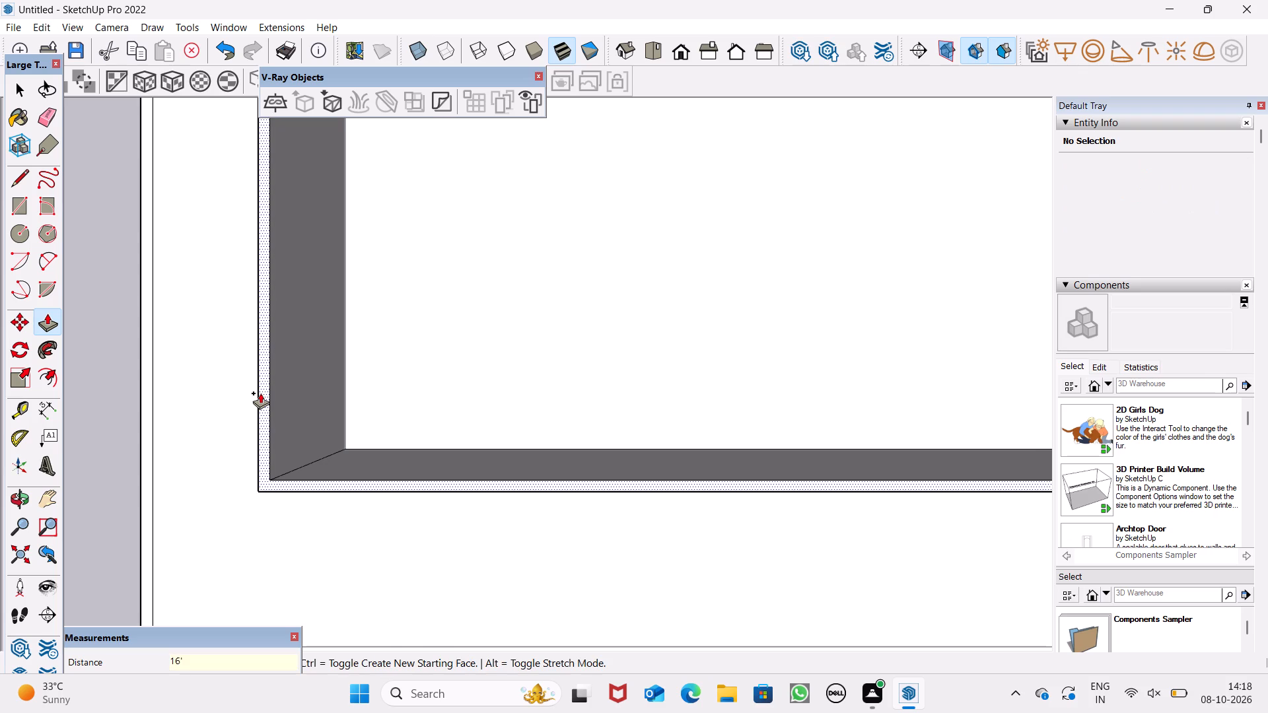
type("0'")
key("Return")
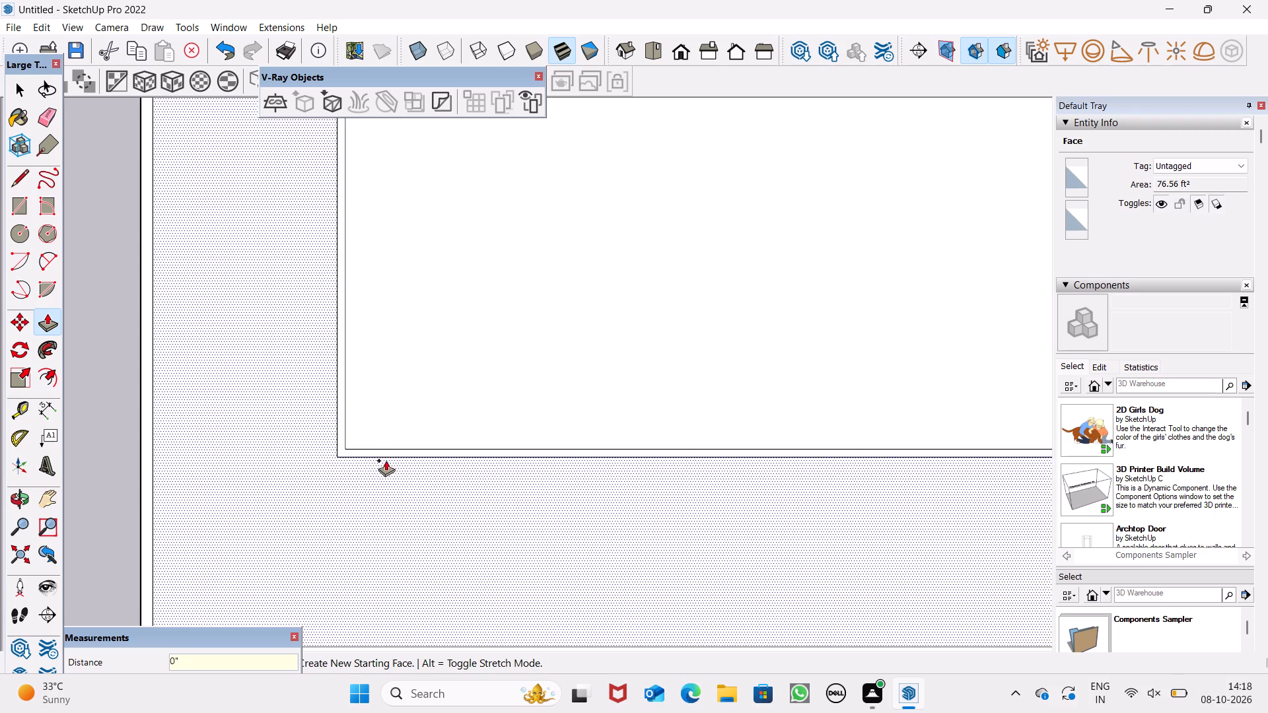
Push/Pull the 6" strip between the two inner outlines up 10' to form the enclosing walls.
scroll(273, 506, "down", 7)
middle_click_drag(440, 550, 481, 143)
scroll(483, 79, "up", 1)
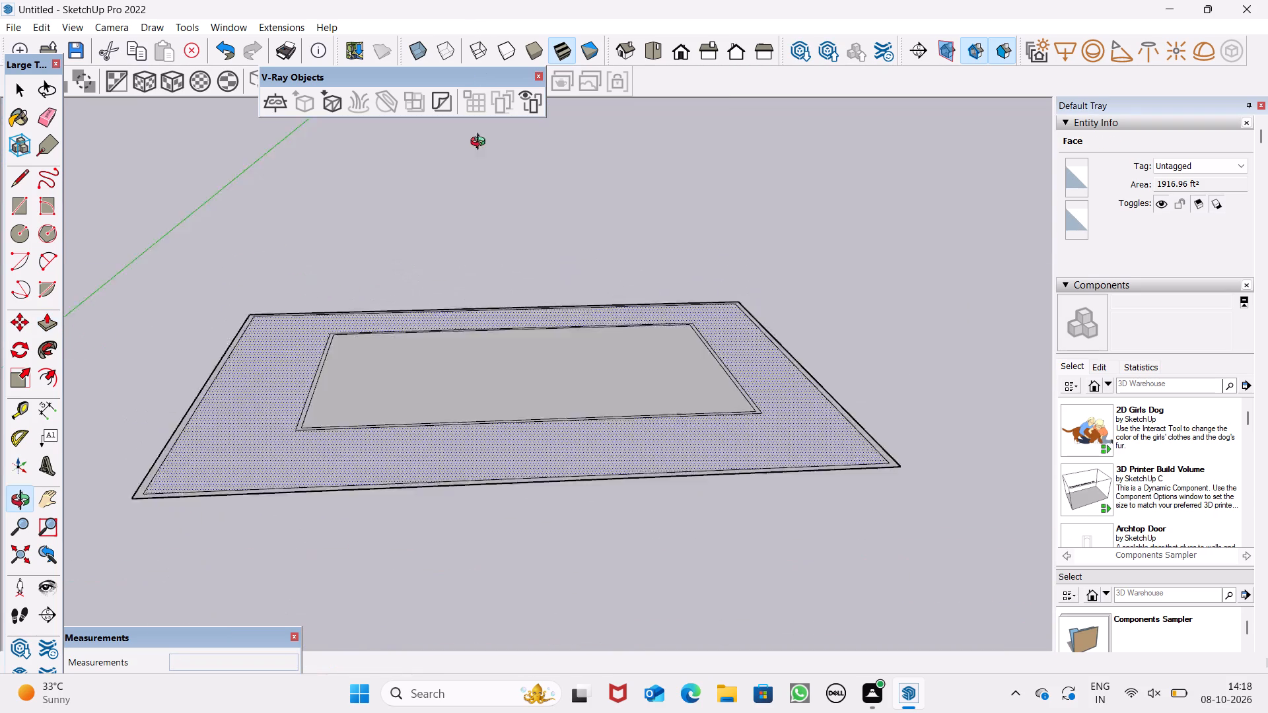
middle_click_drag(481, 143, 472, 409)
scroll(372, 482, "up", 7)
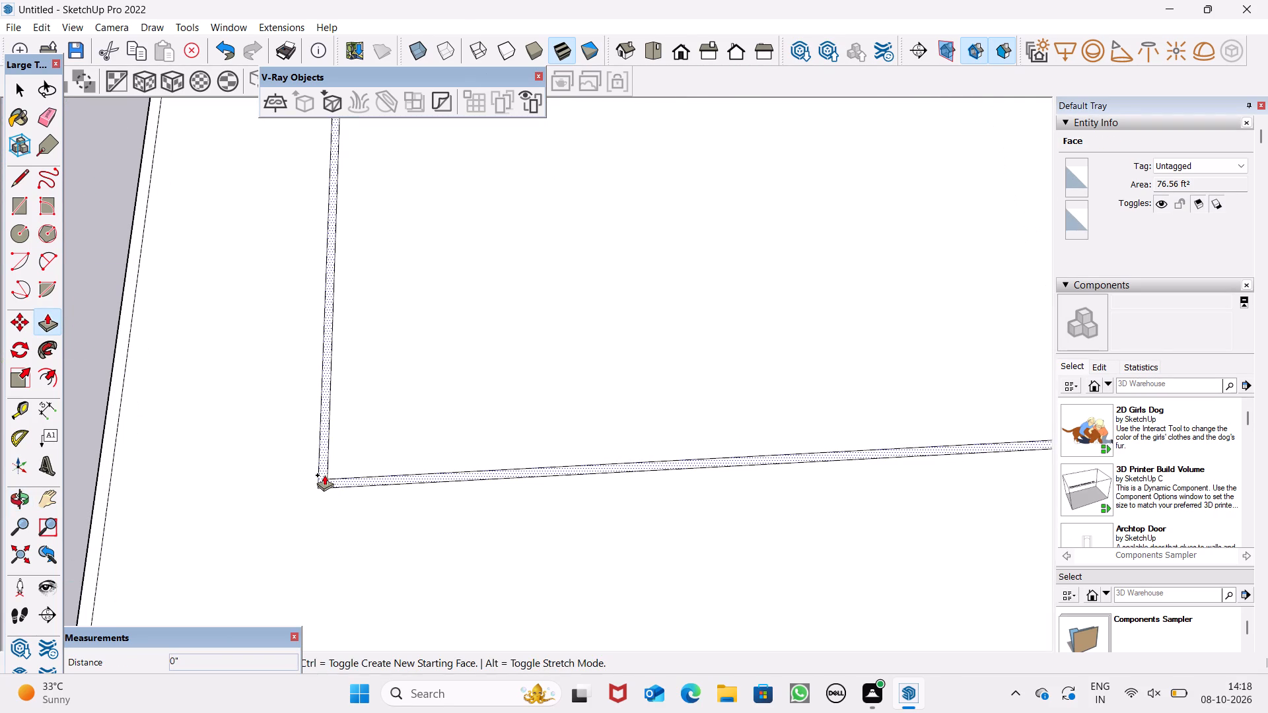
left_click_drag(324, 475, 254, 345)
left_click(254, 345)
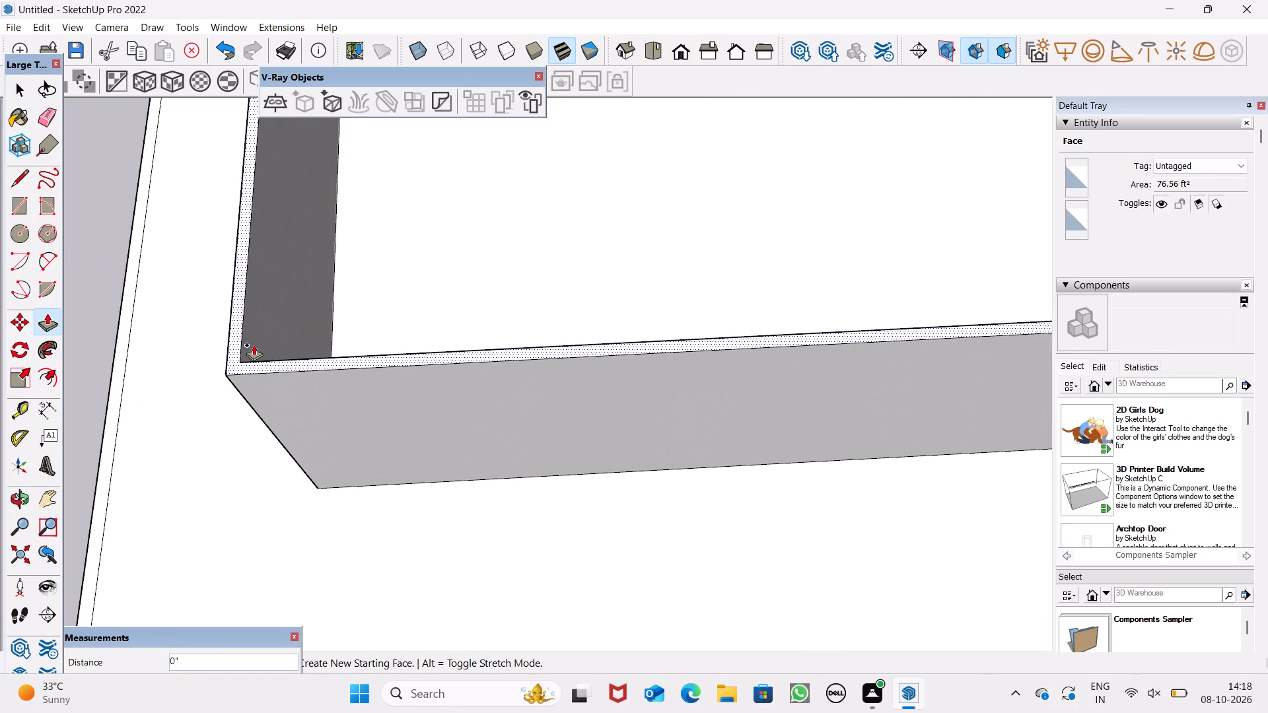
type("10")
key("apostrophe")
key("Return")
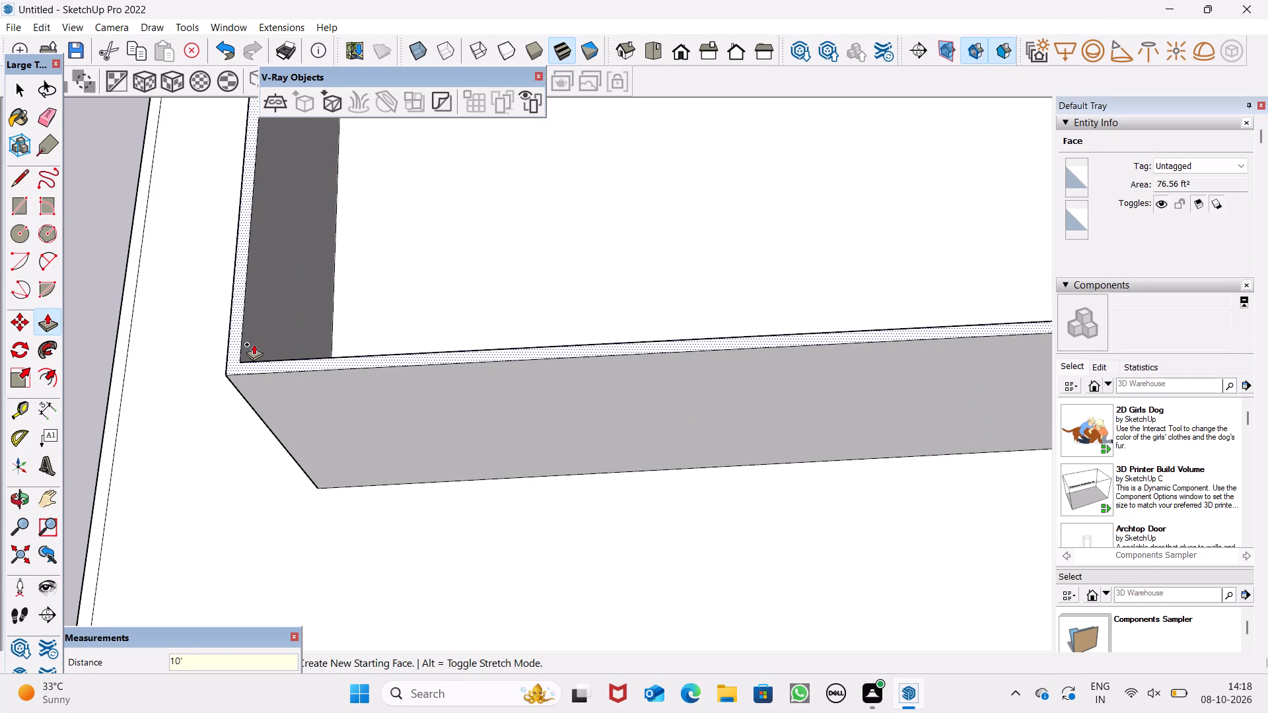
key("space")
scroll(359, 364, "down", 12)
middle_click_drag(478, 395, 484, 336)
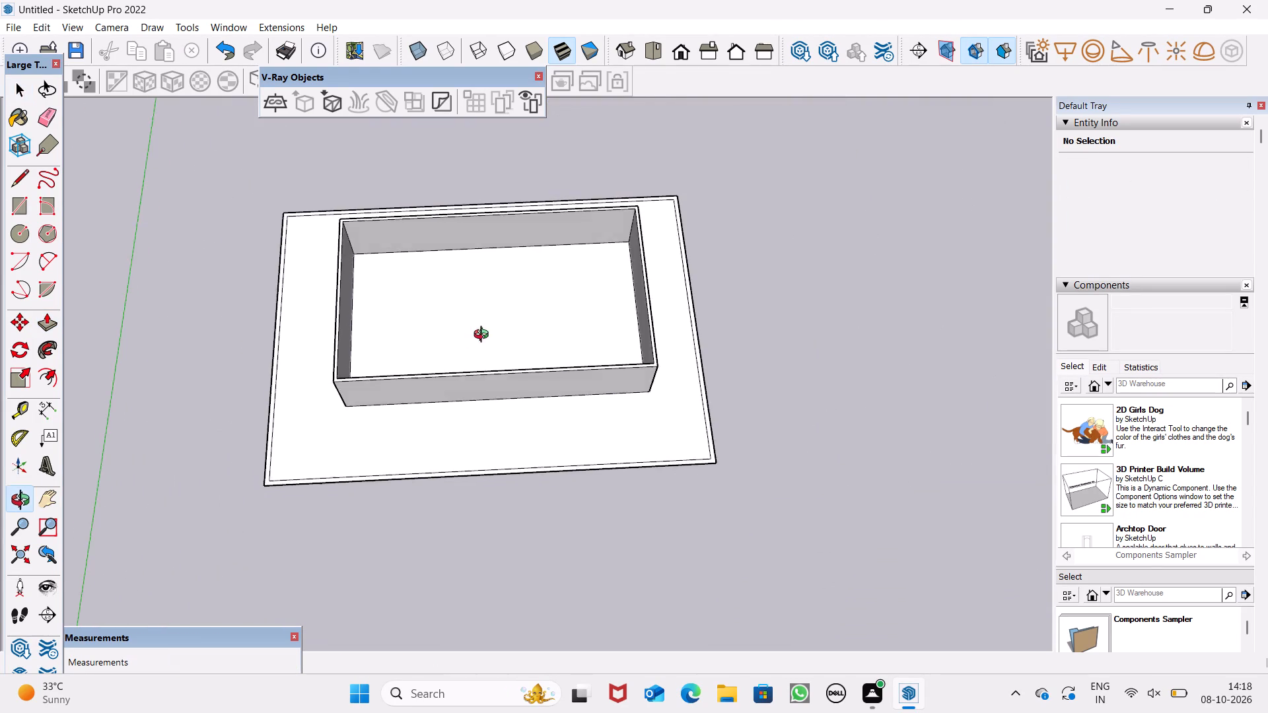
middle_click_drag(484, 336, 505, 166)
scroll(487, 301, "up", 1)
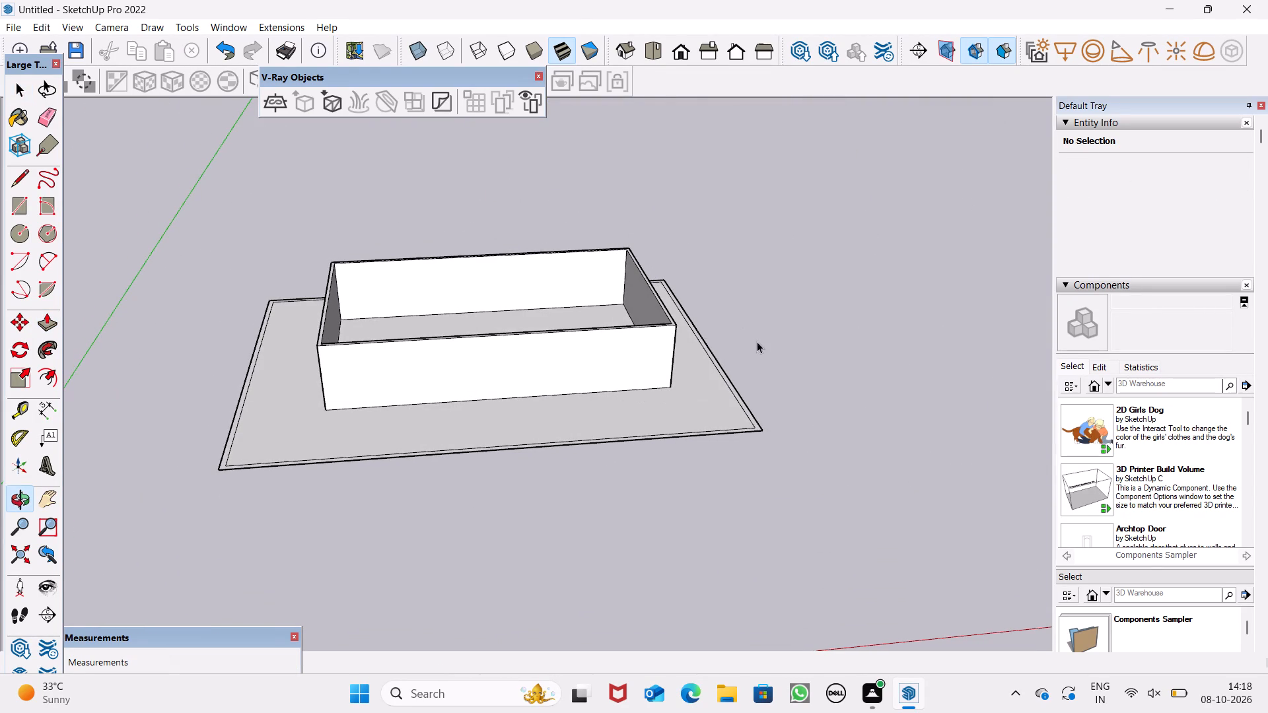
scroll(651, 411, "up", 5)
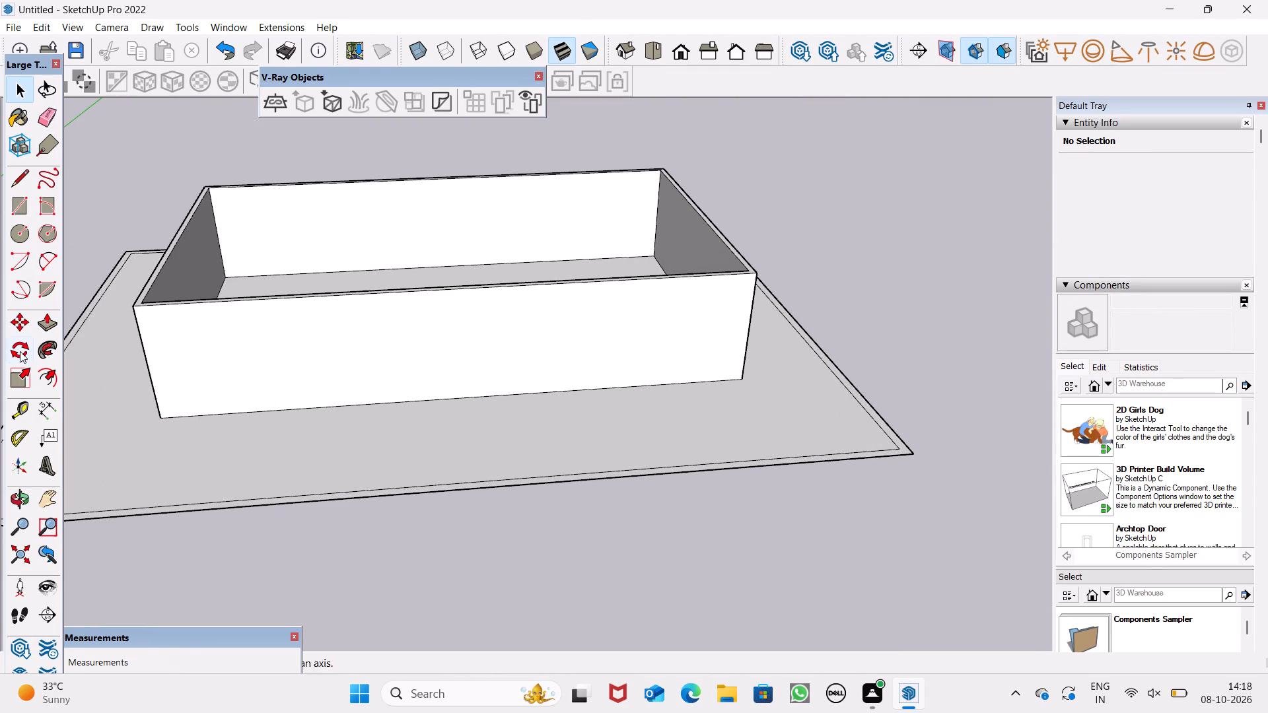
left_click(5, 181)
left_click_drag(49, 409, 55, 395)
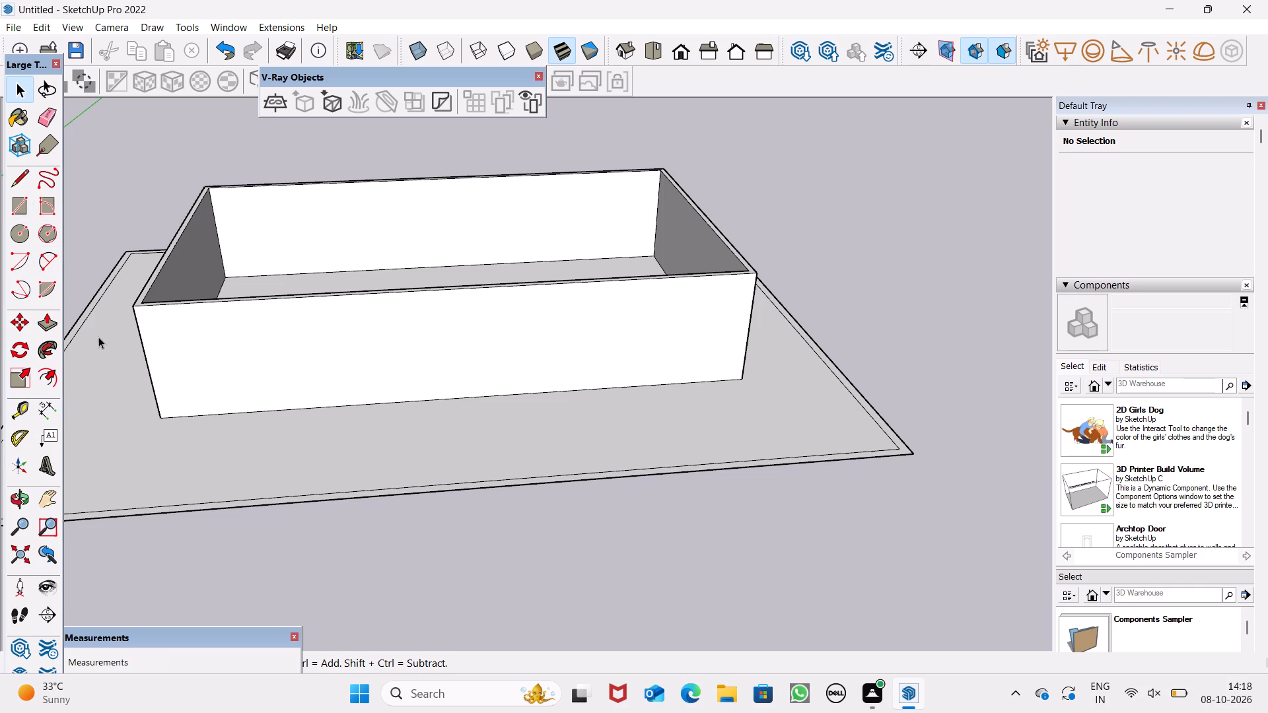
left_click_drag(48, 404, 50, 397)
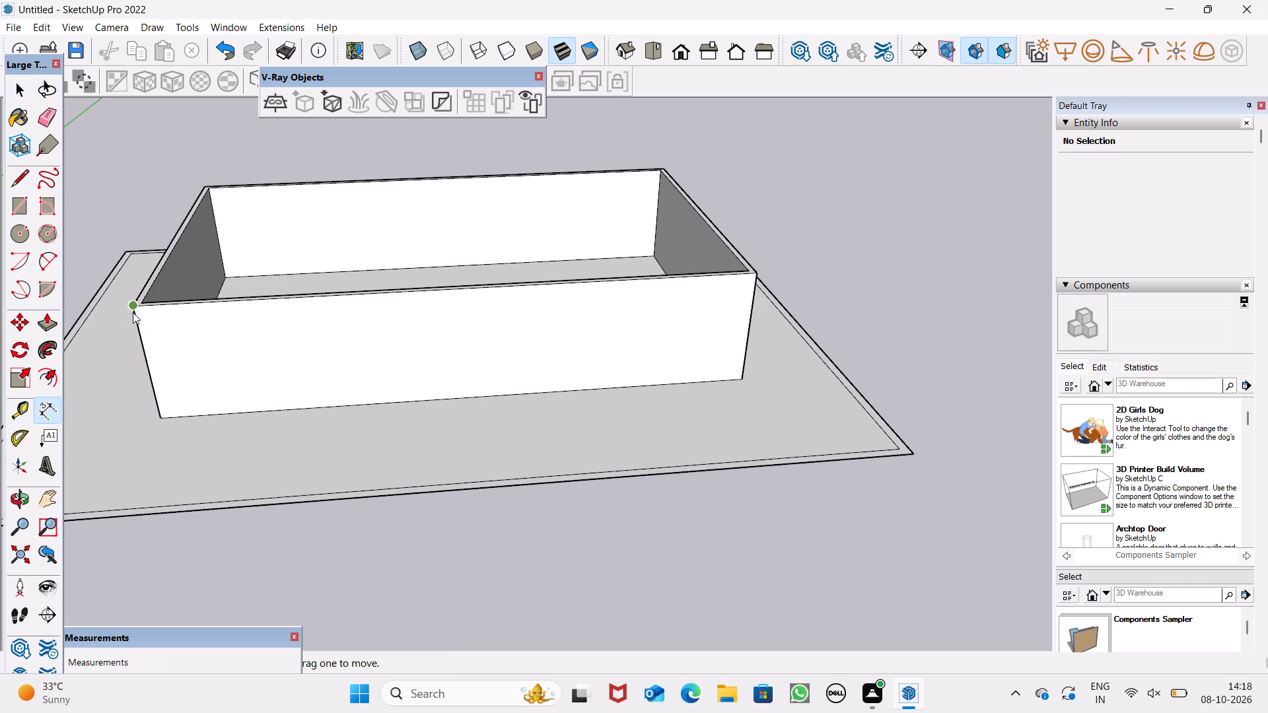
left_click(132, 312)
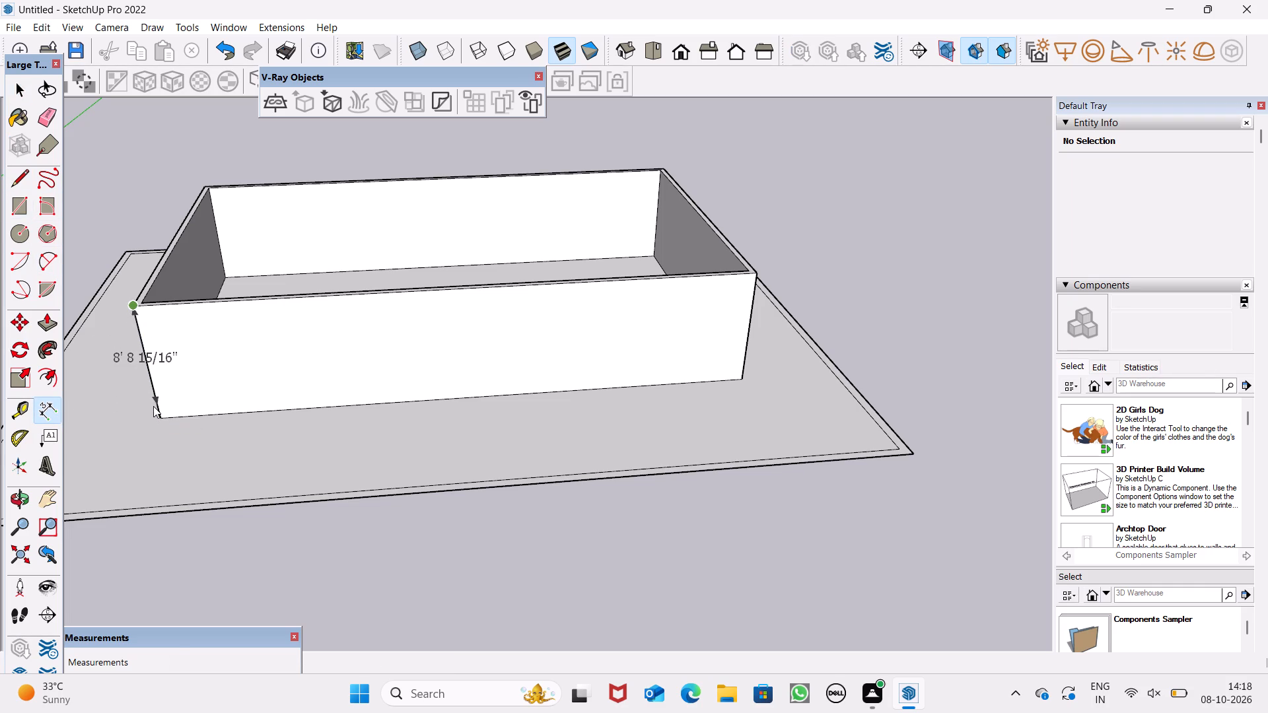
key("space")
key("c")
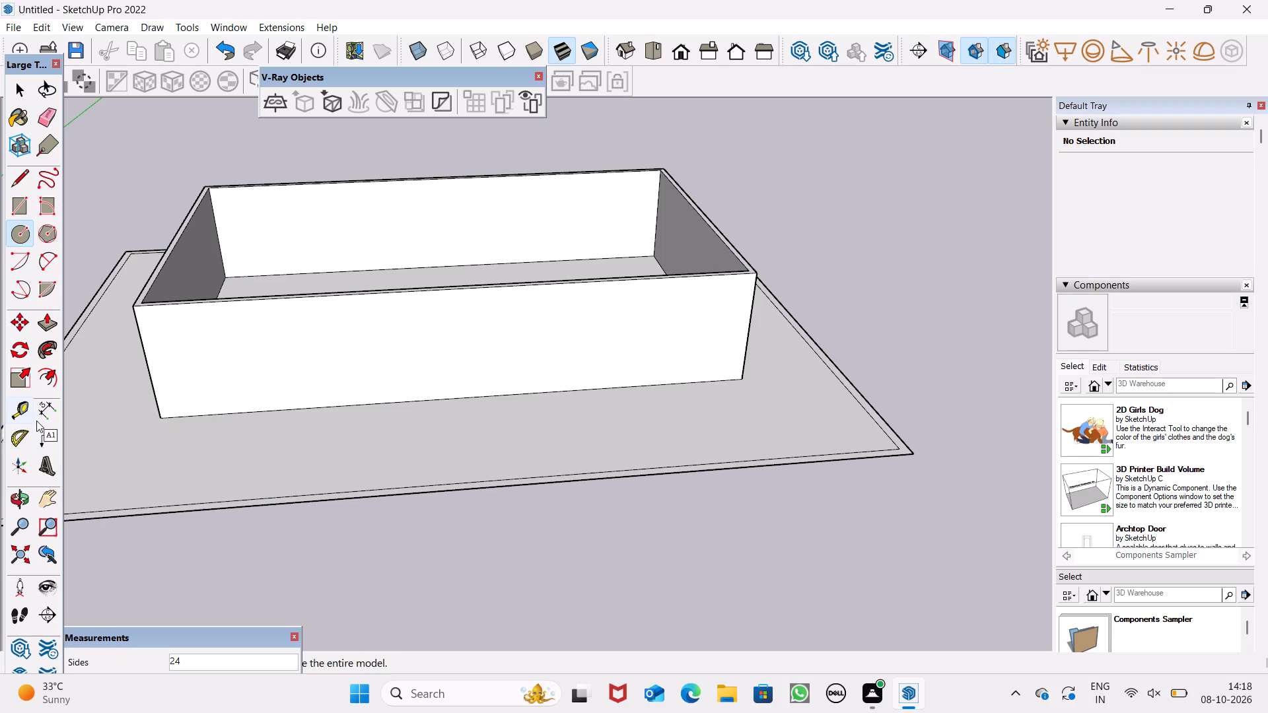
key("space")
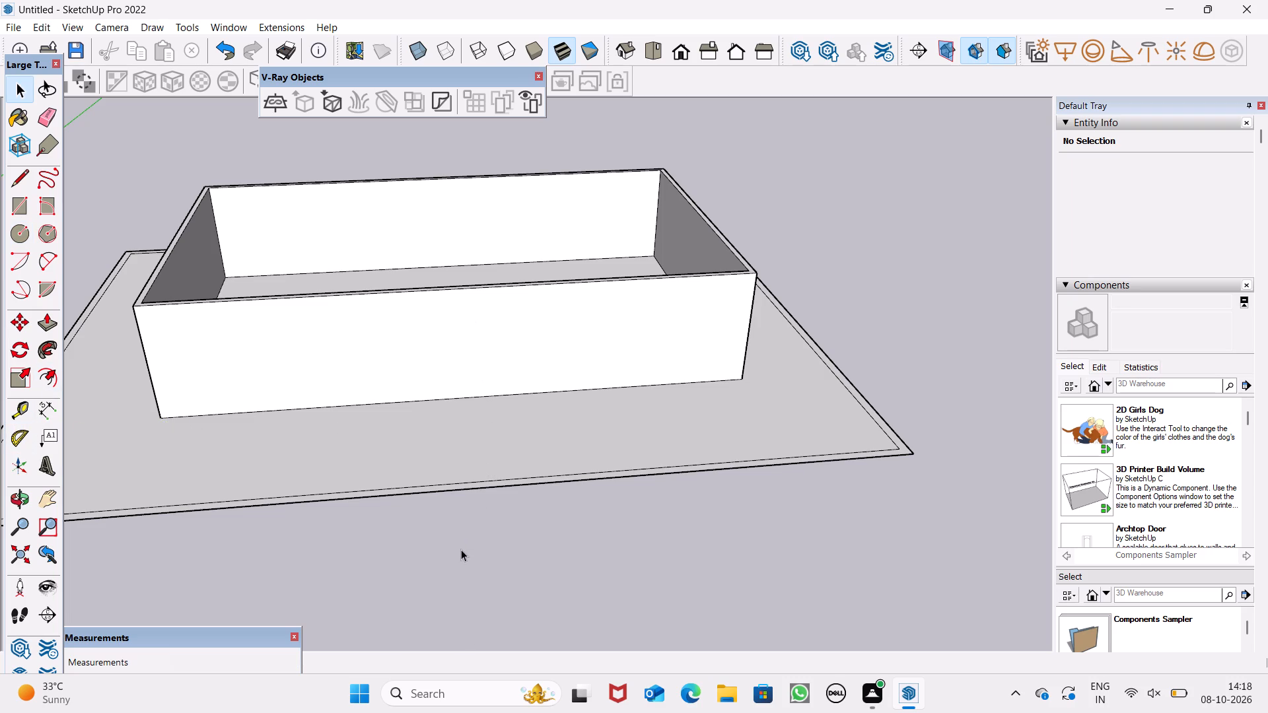
Draw a rectangle about 15' by 6' 10" near one end of the long front wall, reaching down to its base edge.
scroll(590, 473, "down", 2)
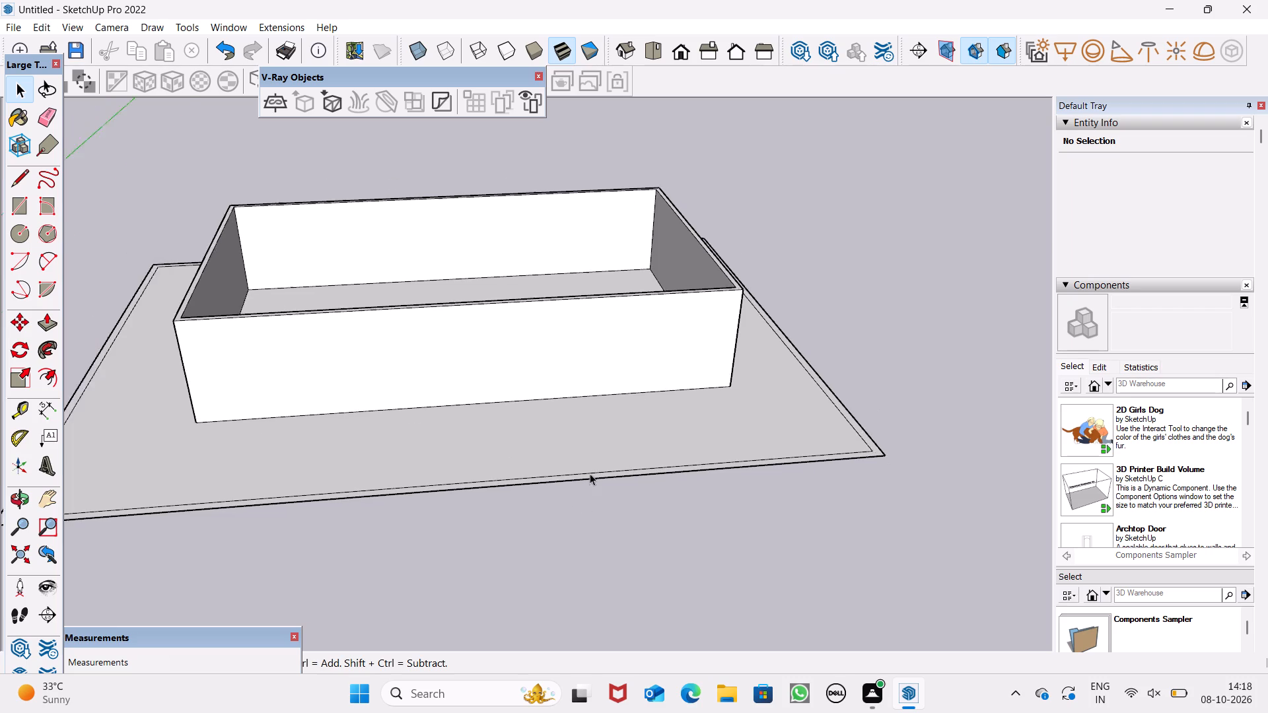
scroll(590, 473, "down", 1)
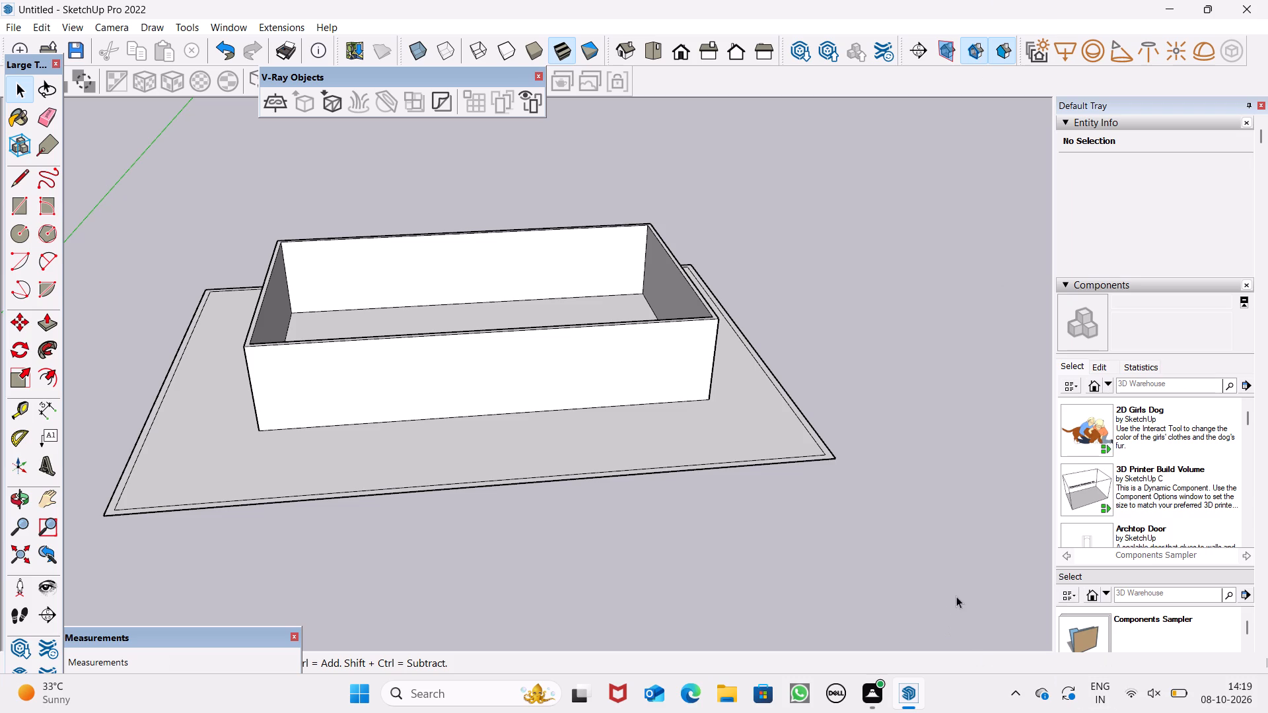
scroll(633, 343, "up", 3)
scroll(523, 373, "up", 1)
middle_click_drag(542, 380, 536, 343)
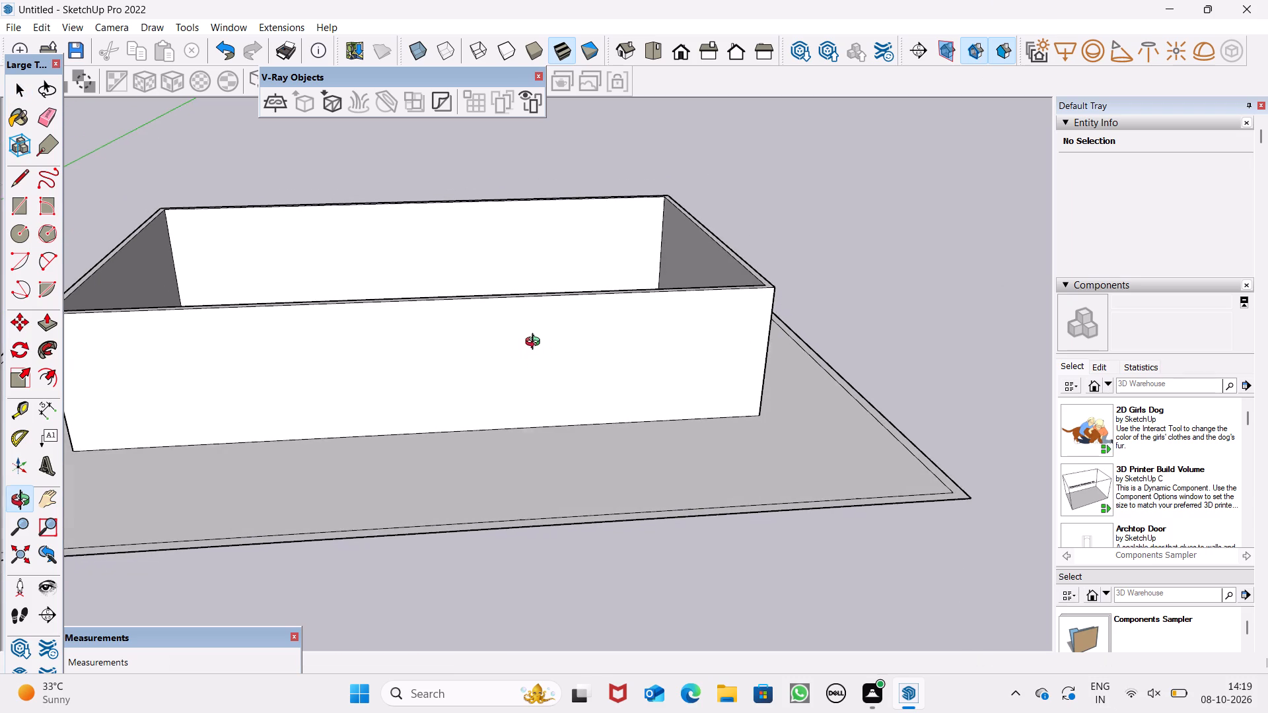
middle_click_drag(536, 343, 534, 343)
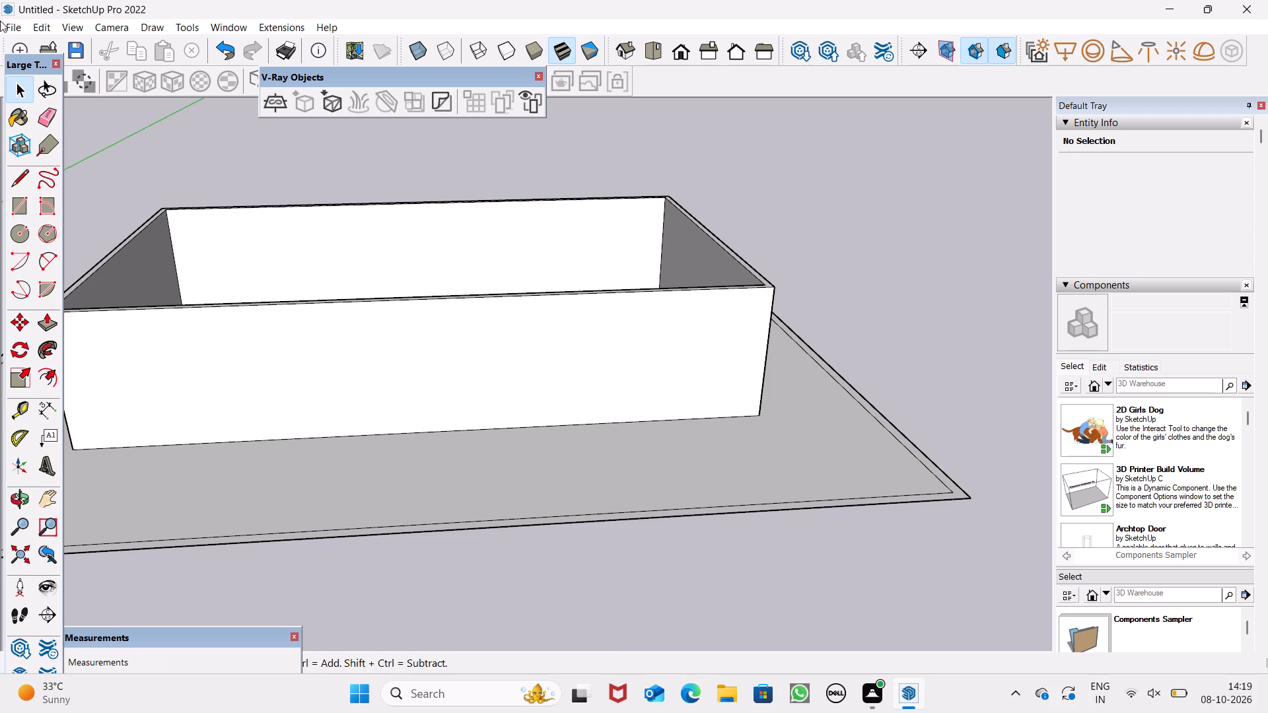
left_click(23, 208)
scroll(722, 392, "down", 2)
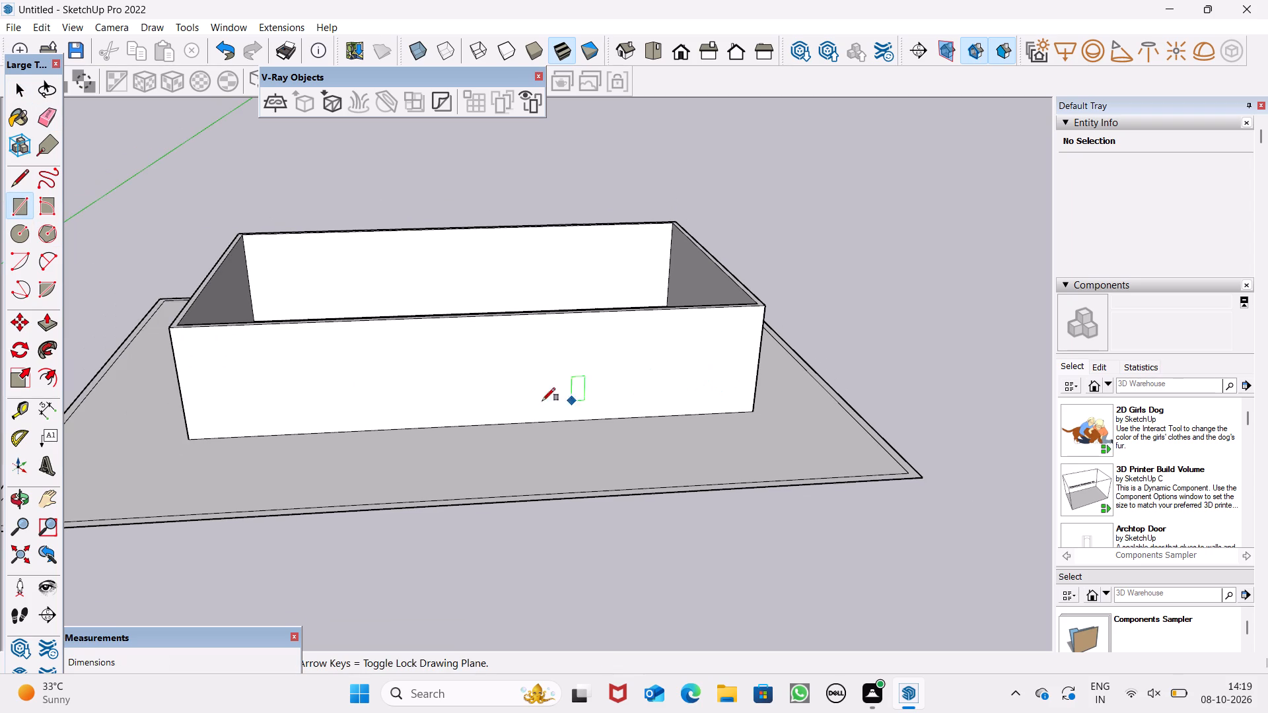
middle_click_drag(410, 408, 426, 302)
scroll(402, 298, "up", 4)
scroll(398, 297, "down", 2)
scroll(230, 304, "up", 2)
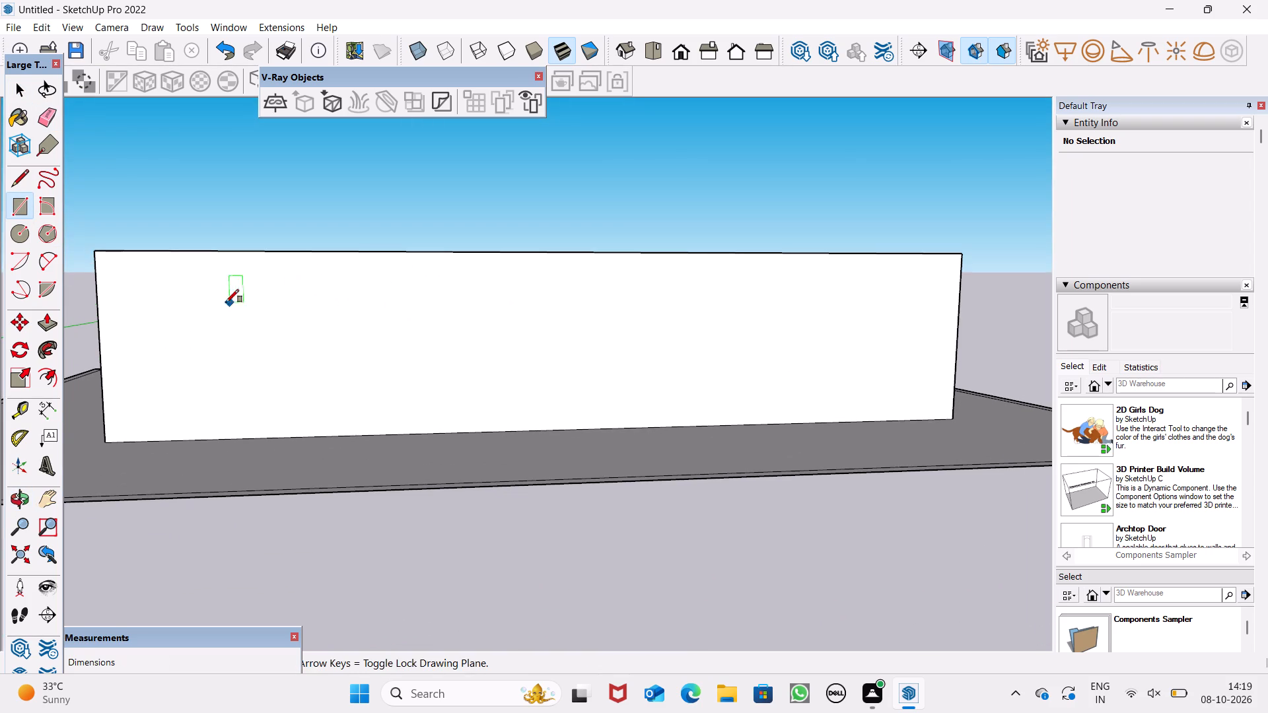
left_click(172, 306)
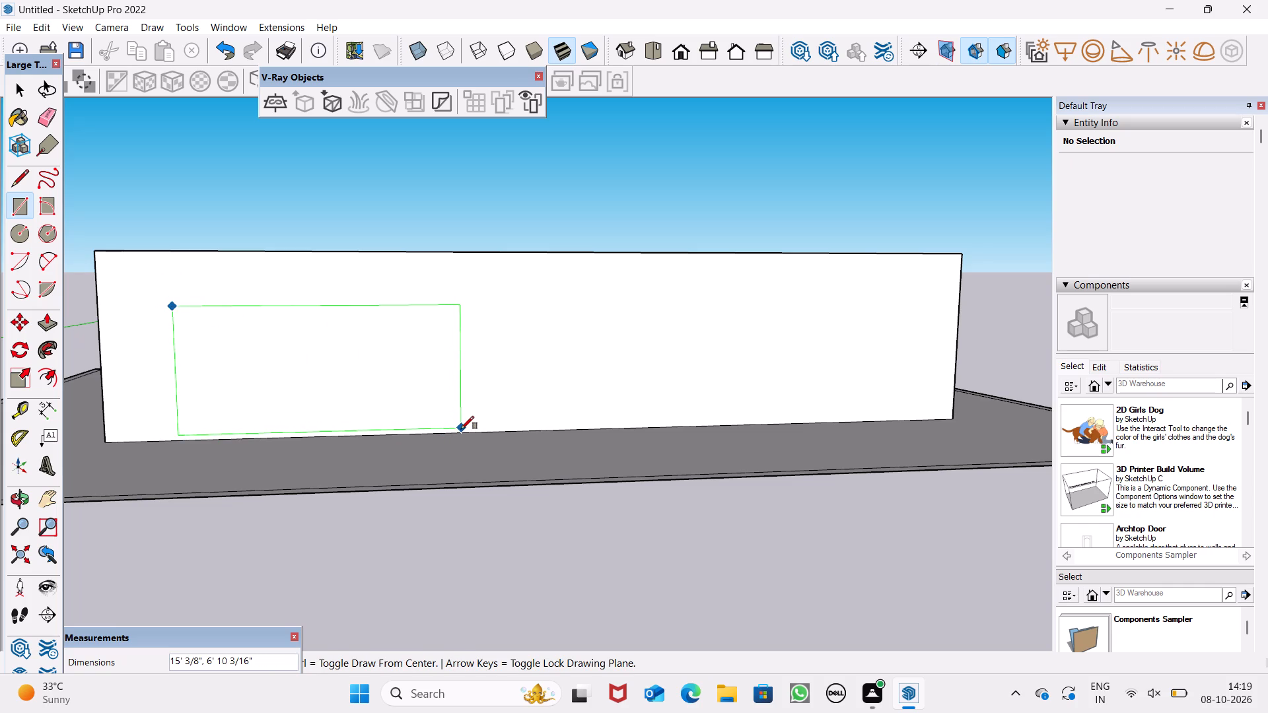
left_click(460, 429)
Copy the opening rectangle and its face about 25' 10" along the front wall toward its other end.
middle_click_drag(649, 426, 633, 450)
scroll(633, 450, "up", 1)
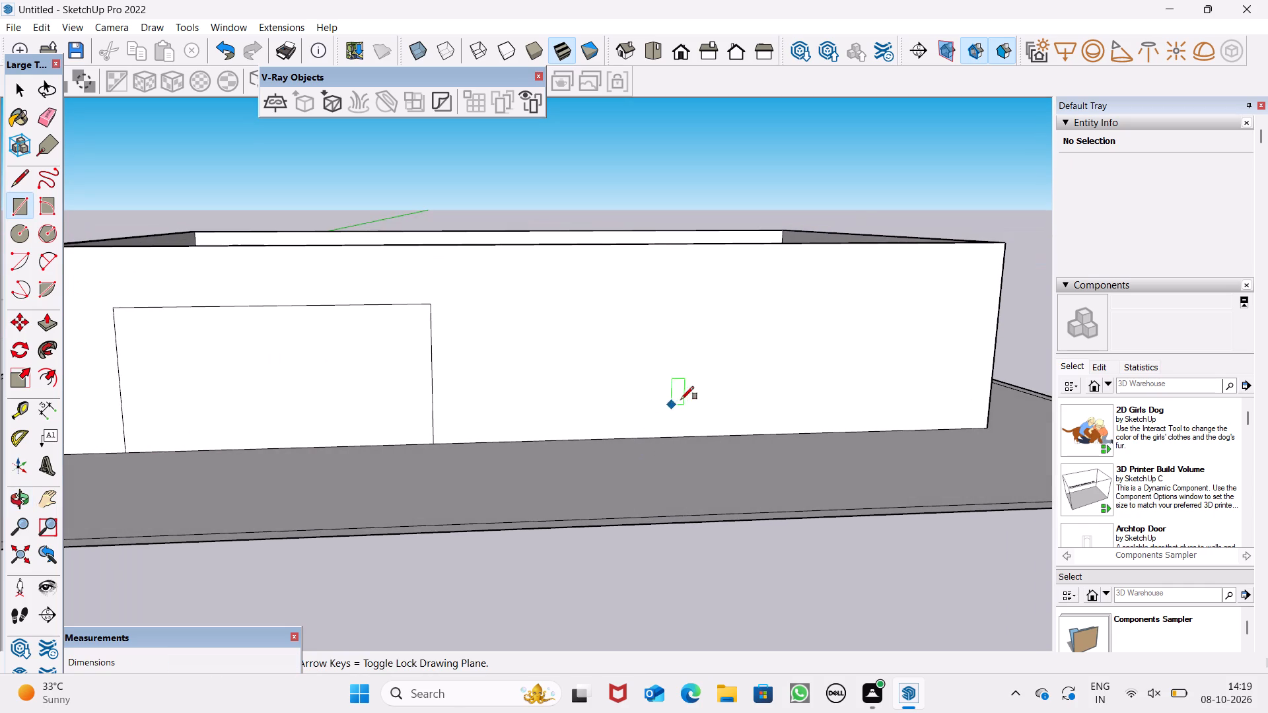
scroll(705, 393, "down", 1)
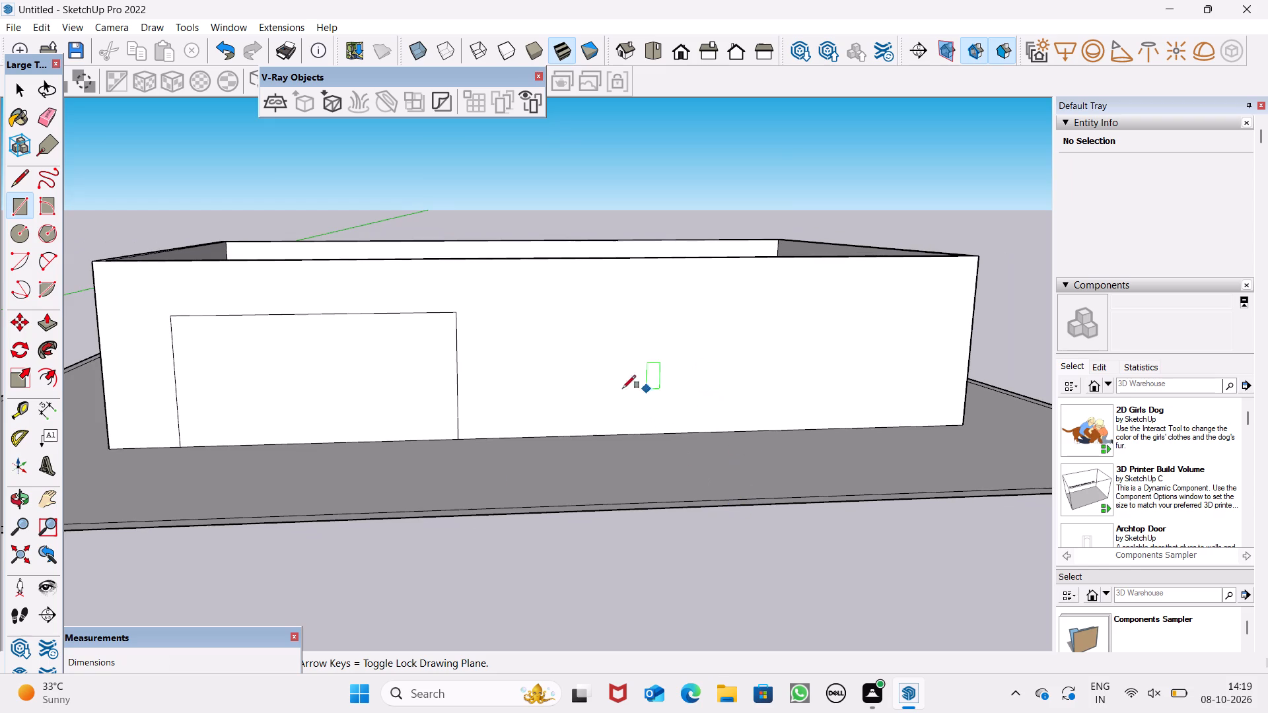
key("space")
double_click(413, 397)
key("m")
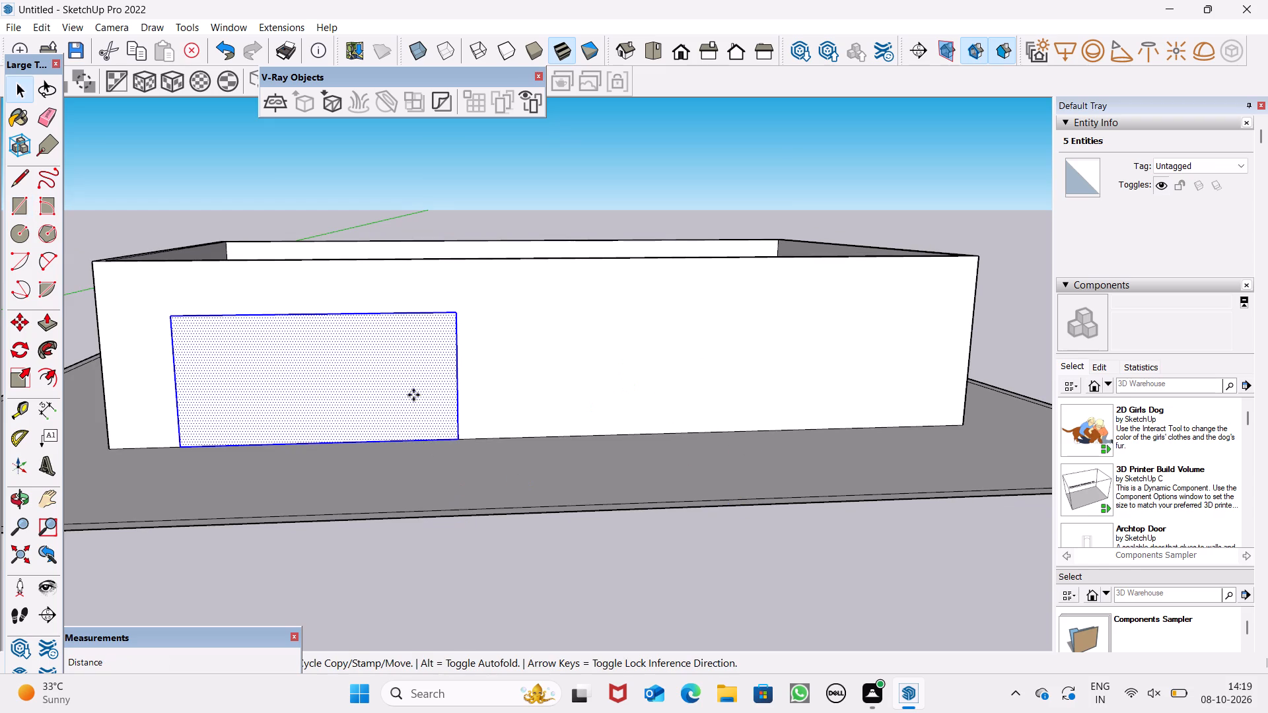
key("Return")
left_click_drag(422, 380, 794, 378)
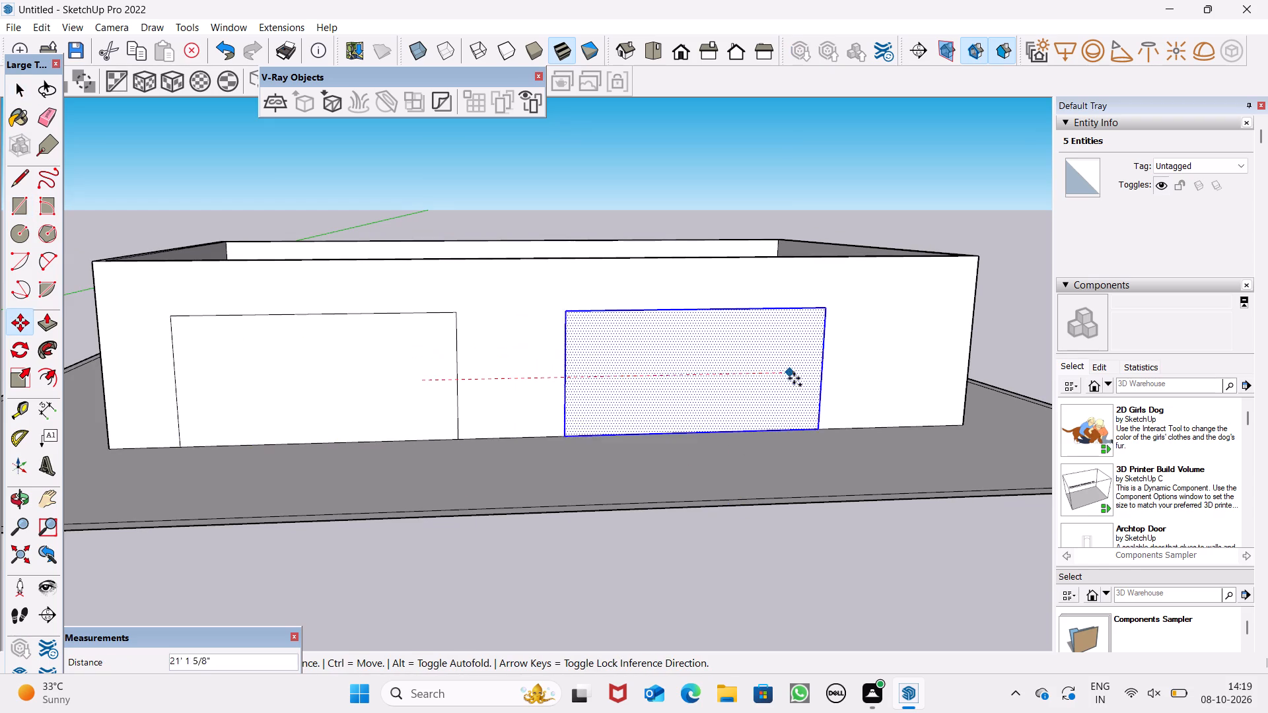
left_click_drag(794, 378, 869, 374)
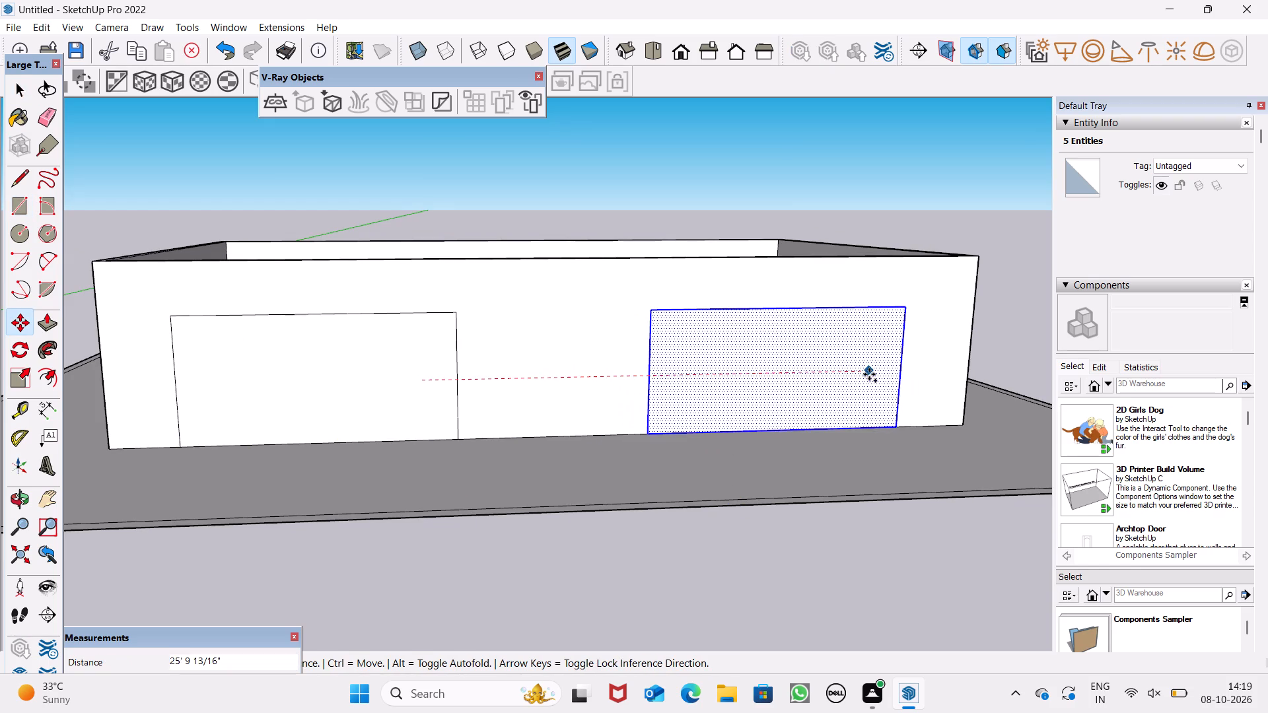
left_click_drag(869, 374, 869, 374)
key("space")
left_click(920, 167)
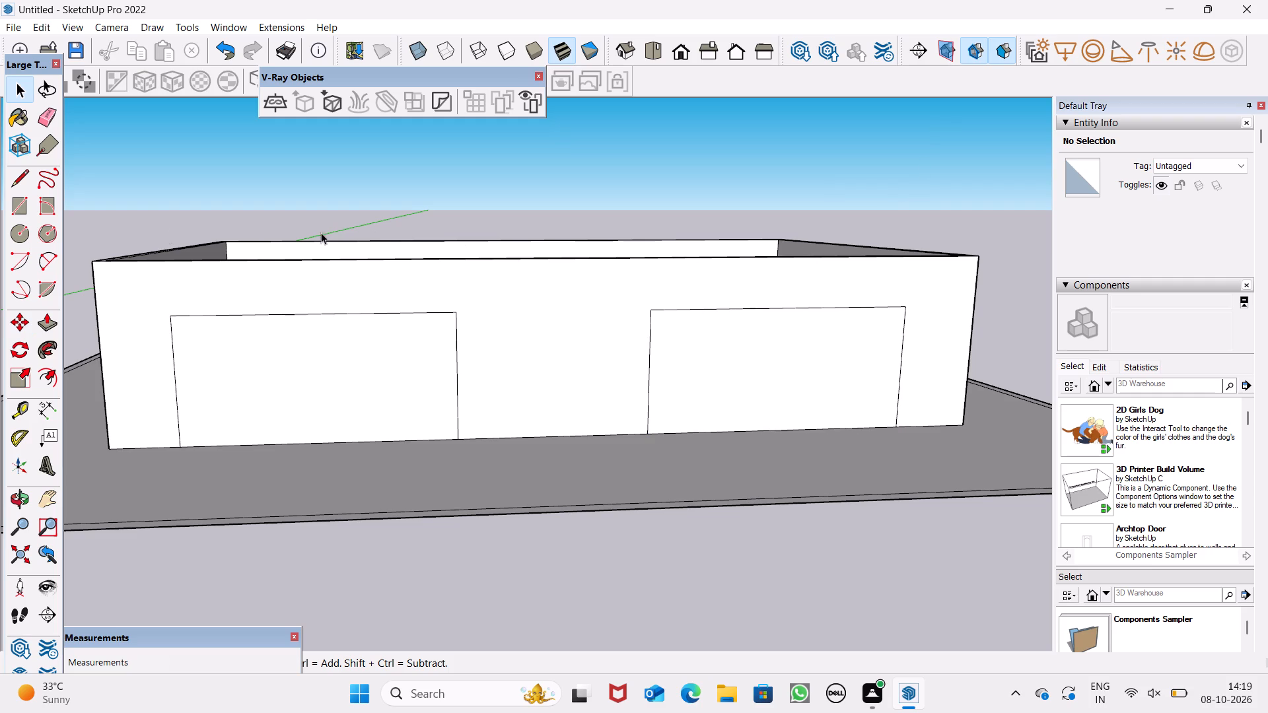
Push/Pull both front-wall rectangles 6" inward through the wall to cut two open bays.
left_click(50, 327)
left_click_drag(272, 430, 272, 429)
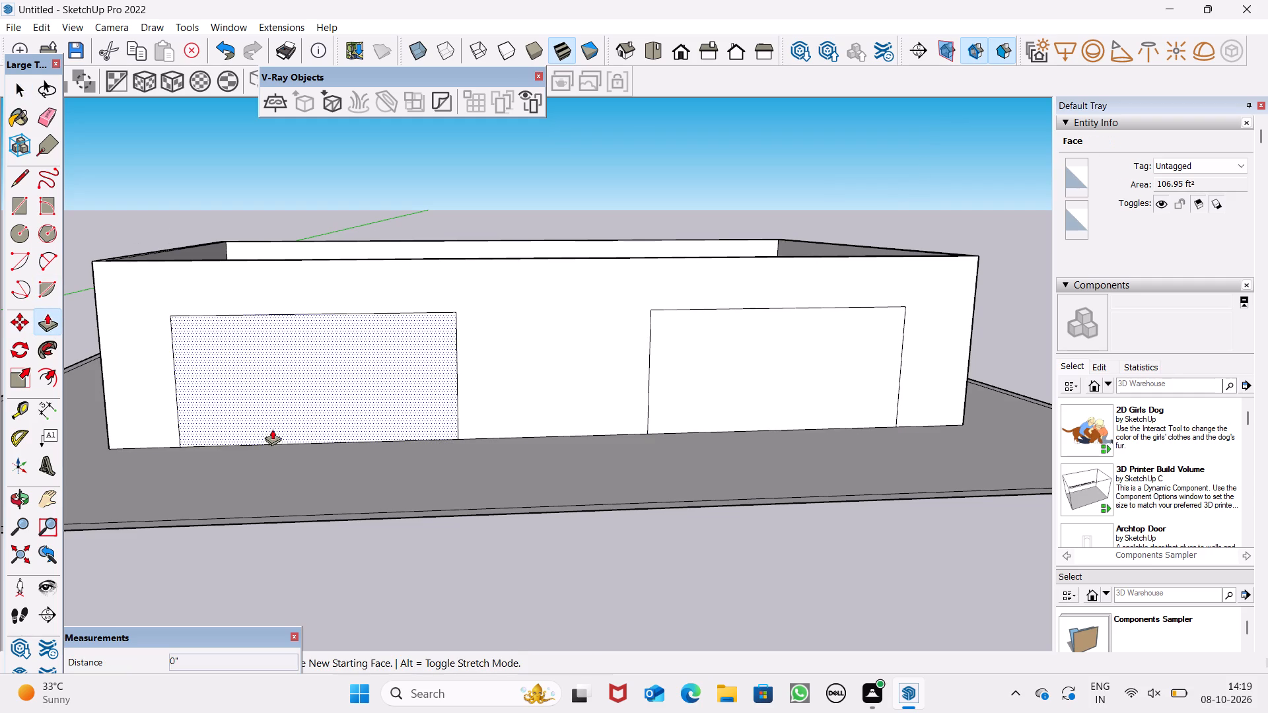
left_click_drag(272, 429, 289, 399)
left_click_drag(736, 407, 744, 384)
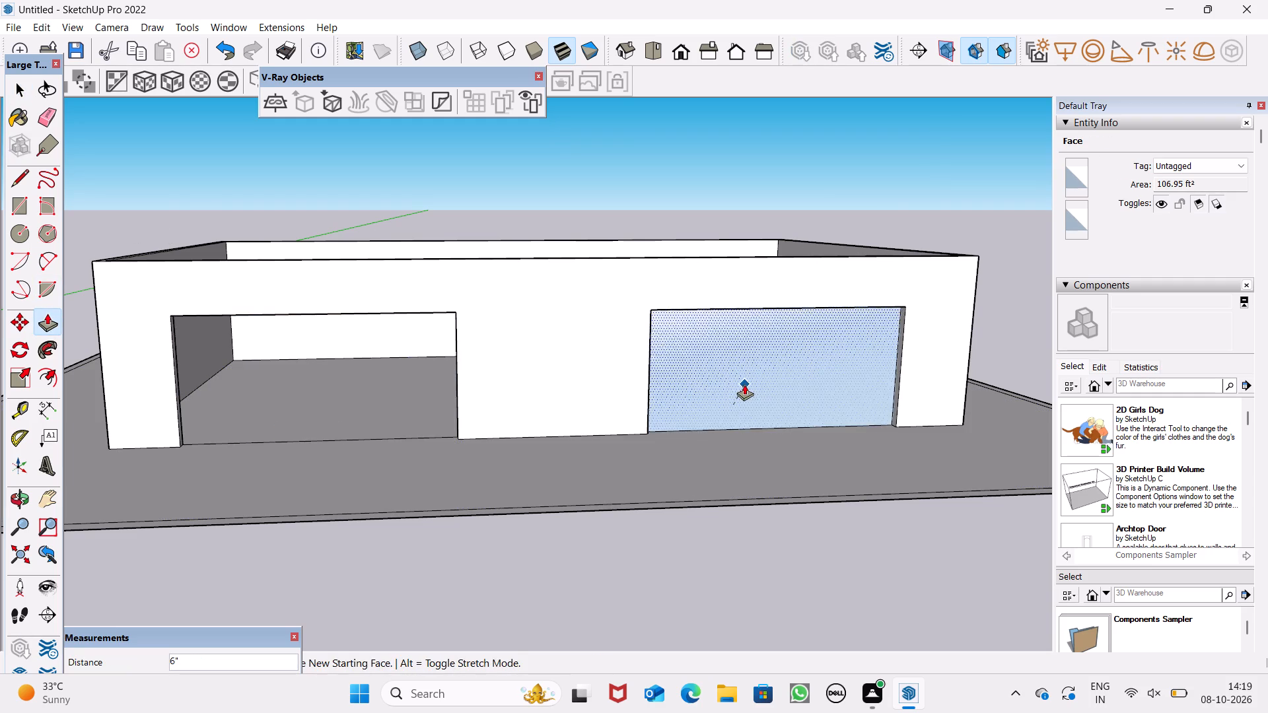
left_click_drag(744, 384, 744, 384)
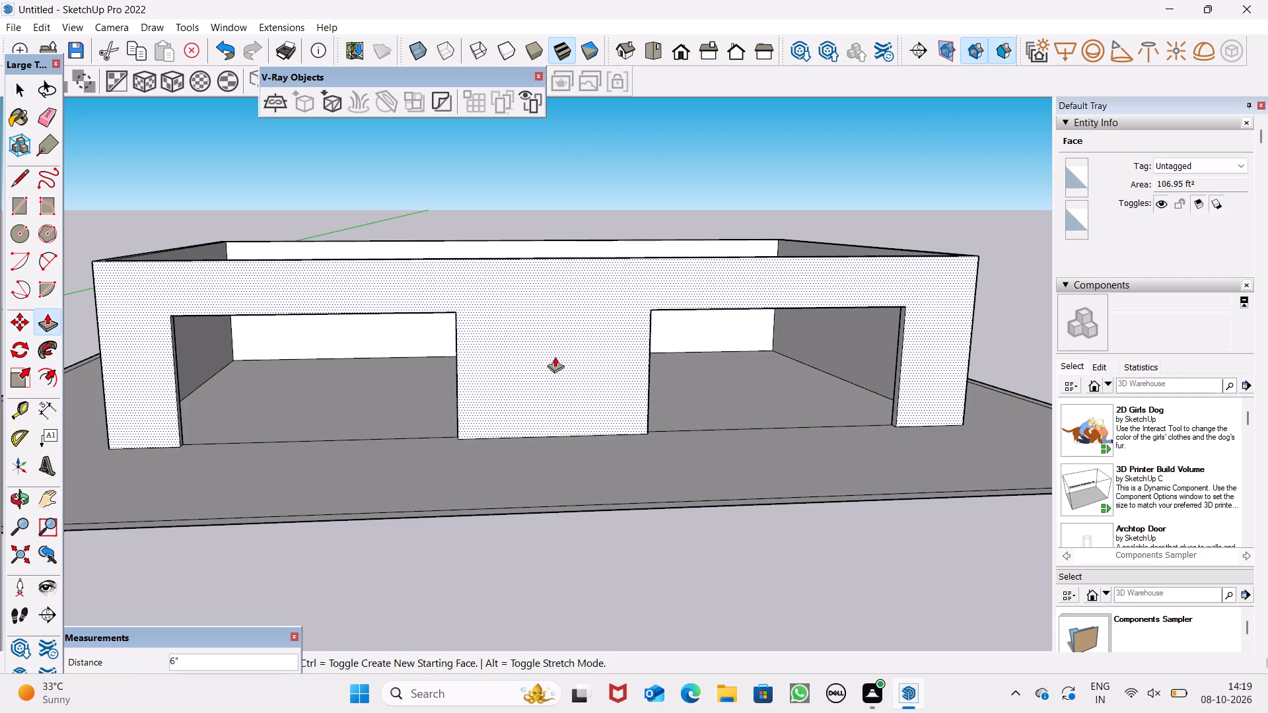
Push/Pull the central pier's side face in the second bay about 2' 6" into the pier to widen that opening.
middle_click_drag(612, 381, 586, 637)
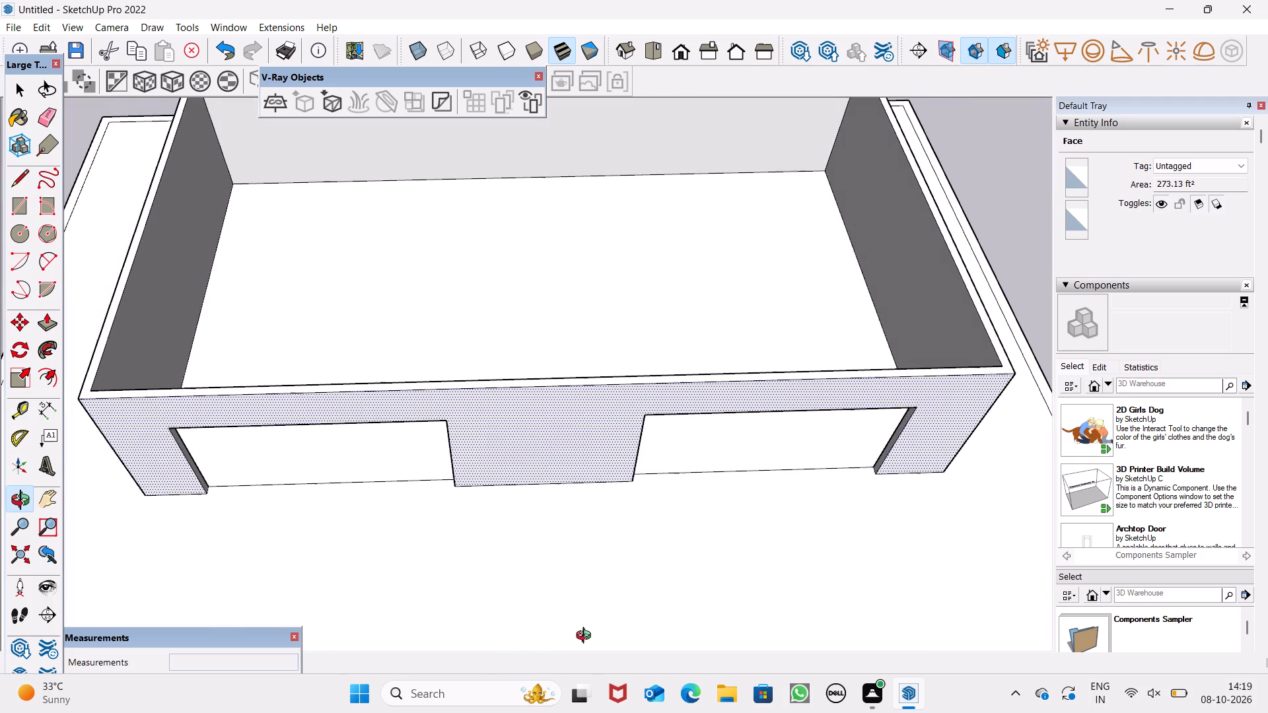
middle_click_drag(586, 637, 306, 421)
scroll(561, 430, "up", 4)
left_click_drag(518, 421, 516, 409)
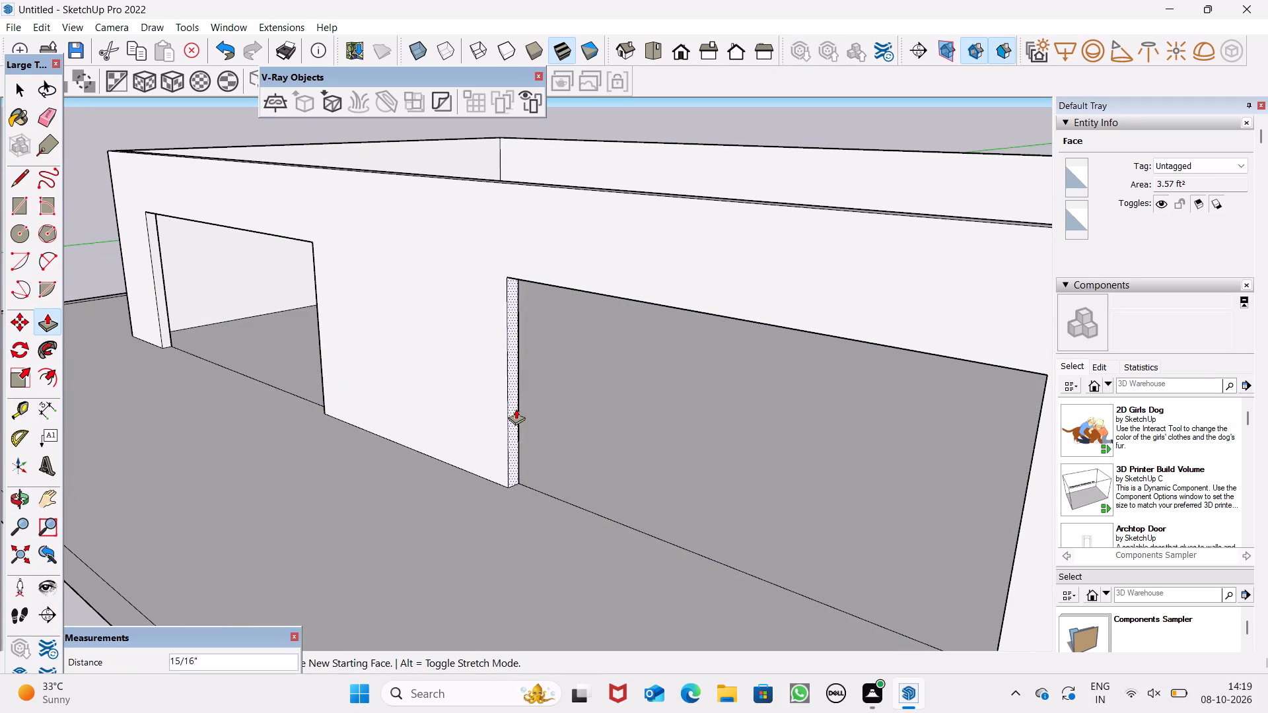
left_click_drag(516, 409, 474, 375)
scroll(582, 411, "down", 2)
Push/Pull the central pier's opposite side face about 4' 7" into the pier to widen the first opening.
middle_click_drag(670, 469, 1267, 504)
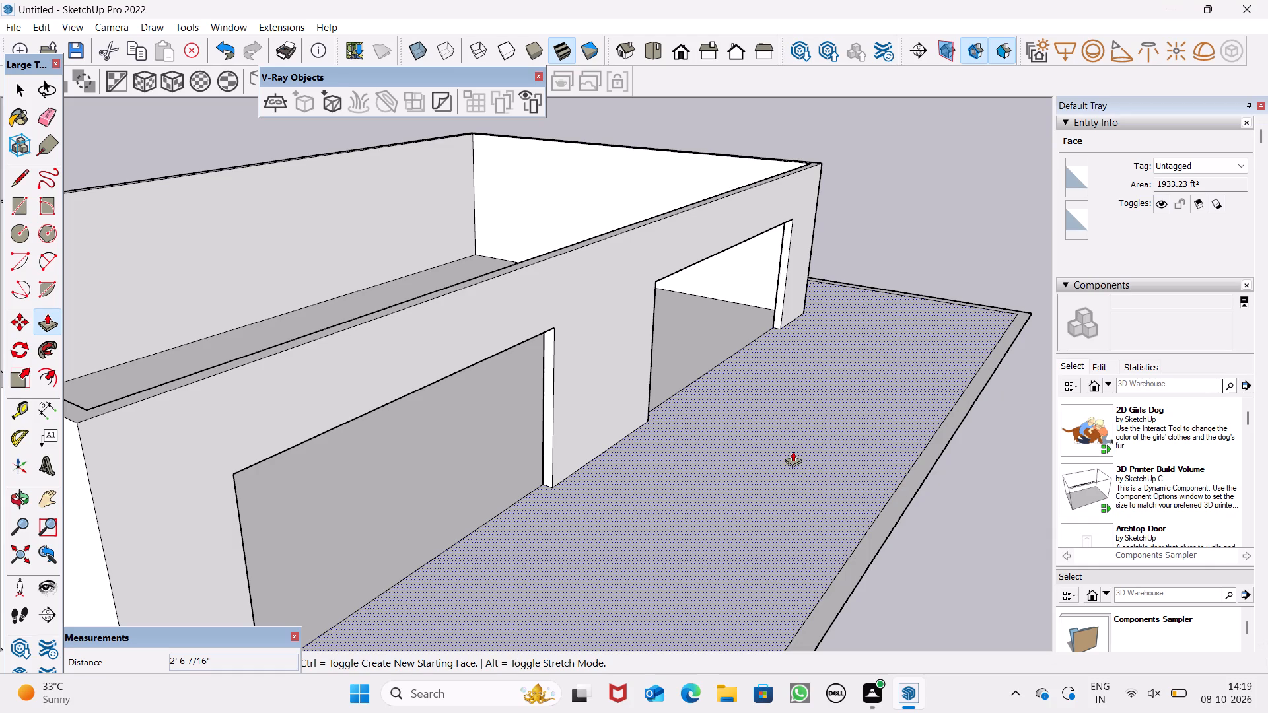
left_click_drag(549, 398, 596, 390)
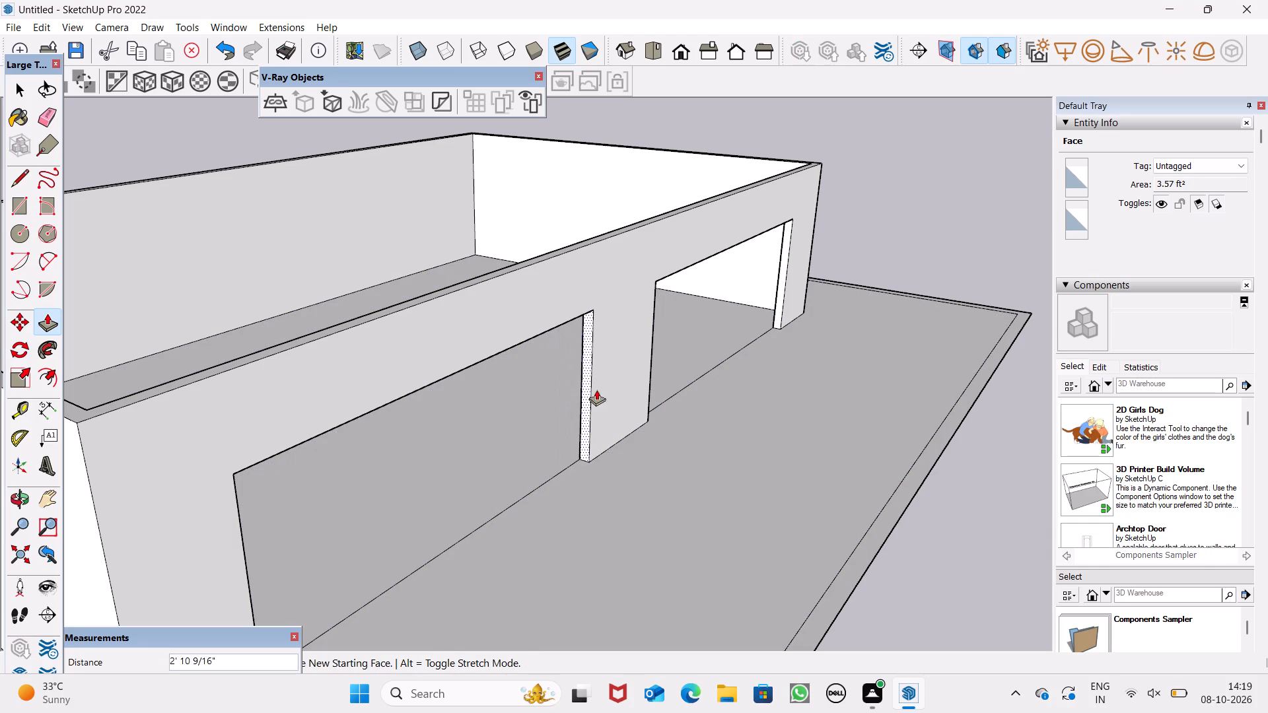
left_click_drag(596, 390, 618, 382)
scroll(774, 394, "down", 1)
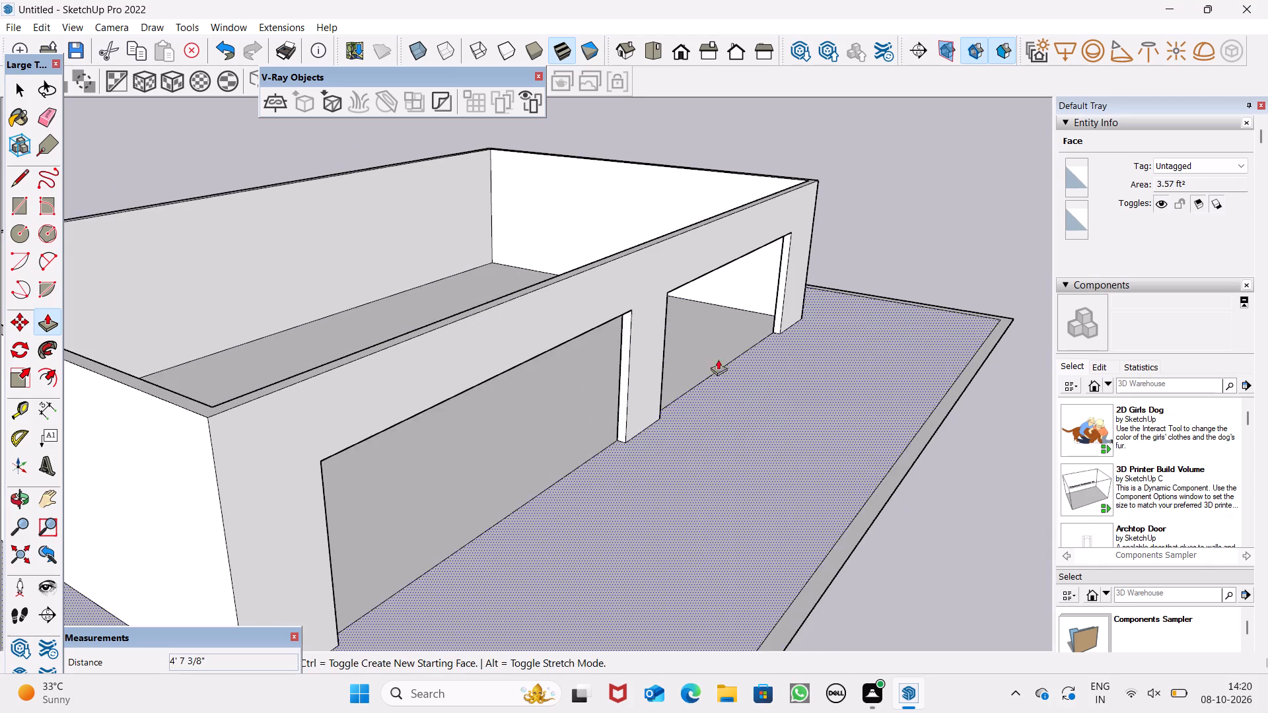
scroll(699, 321, "down", 5)
middle_click_drag(709, 381, 419, 362)
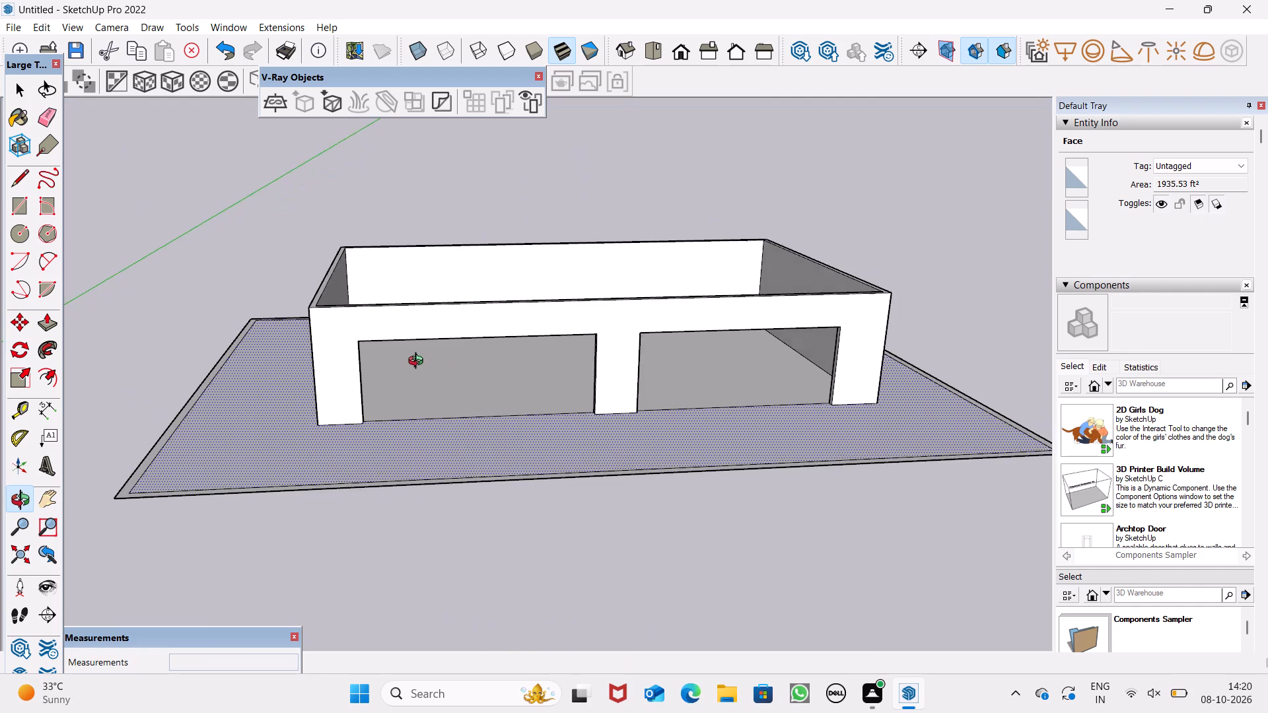
middle_click_drag(419, 362, 448, 296)
key("space")
scroll(568, 302, "down", 4)
key("space")
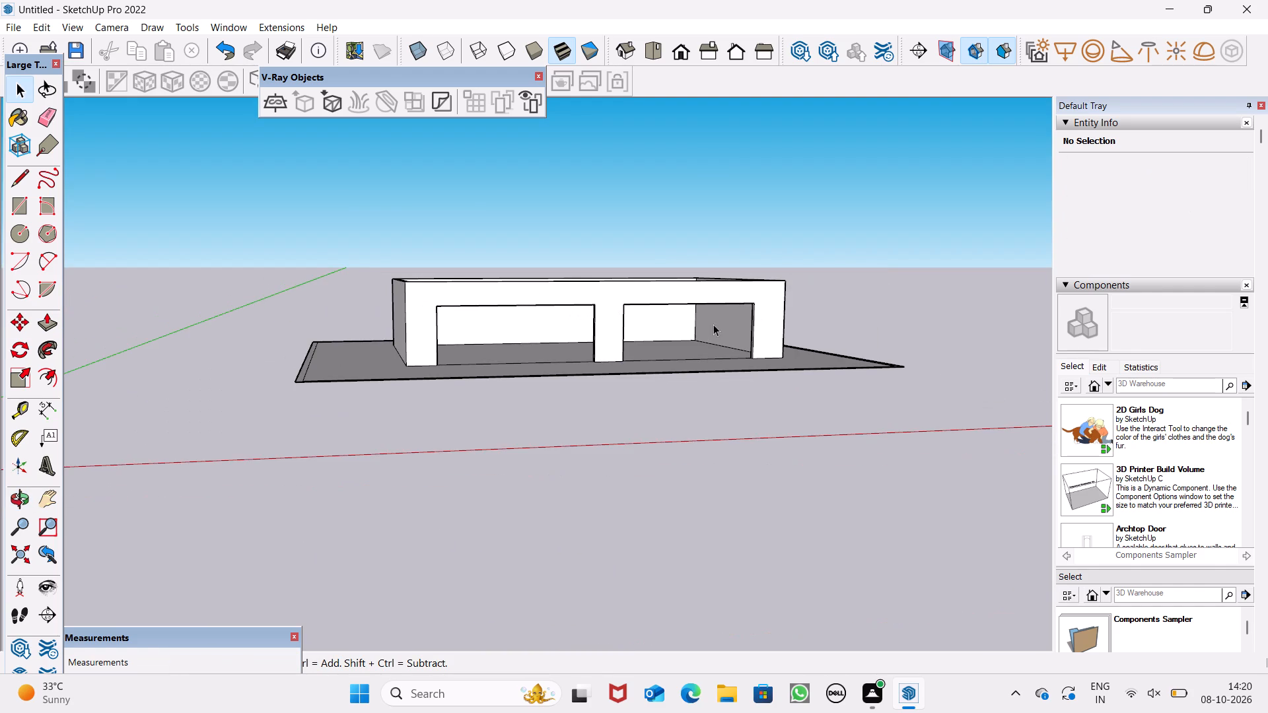
Examine the walled enclosure and its two front openings from above and at eye level.
scroll(726, 333, "down", 2)
middle_click_drag(741, 396, 824, 585)
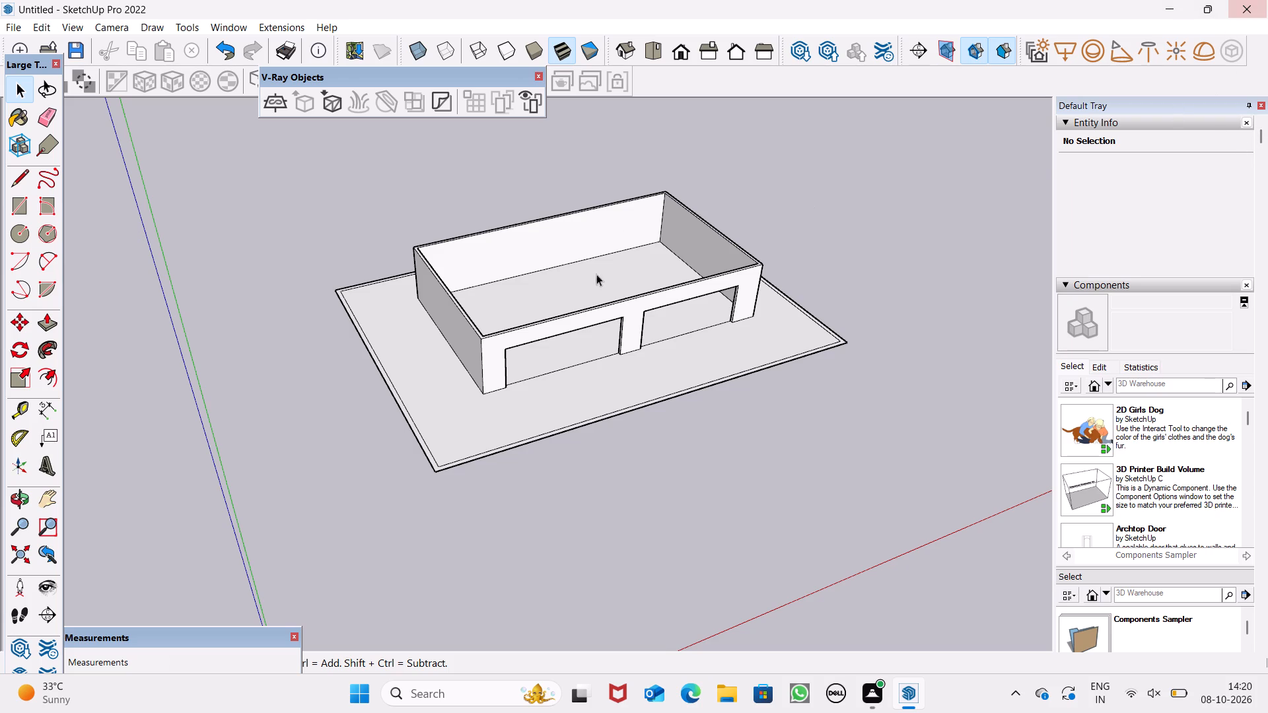
scroll(737, 248, "up", 4)
middle_click_drag(735, 279, 606, 176)
scroll(735, 279, "up", 1)
scroll(351, 207, "up", 3)
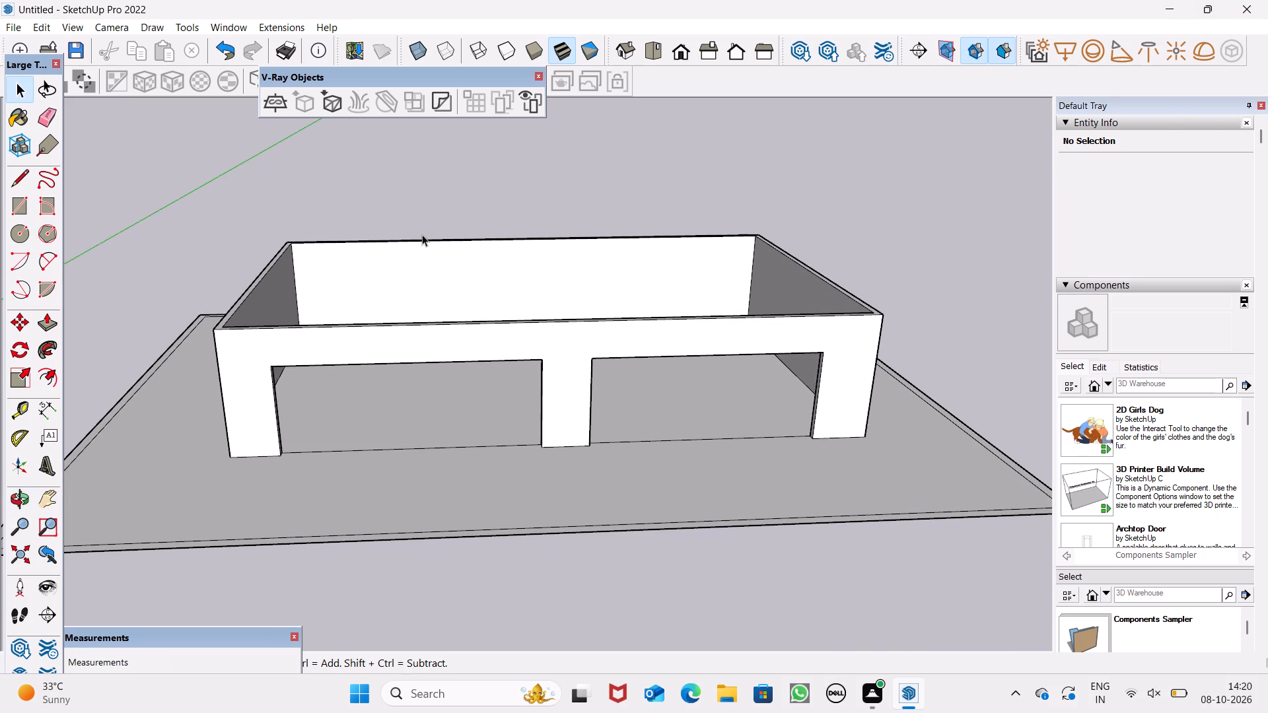
middle_click_drag(423, 234, 452, 133)
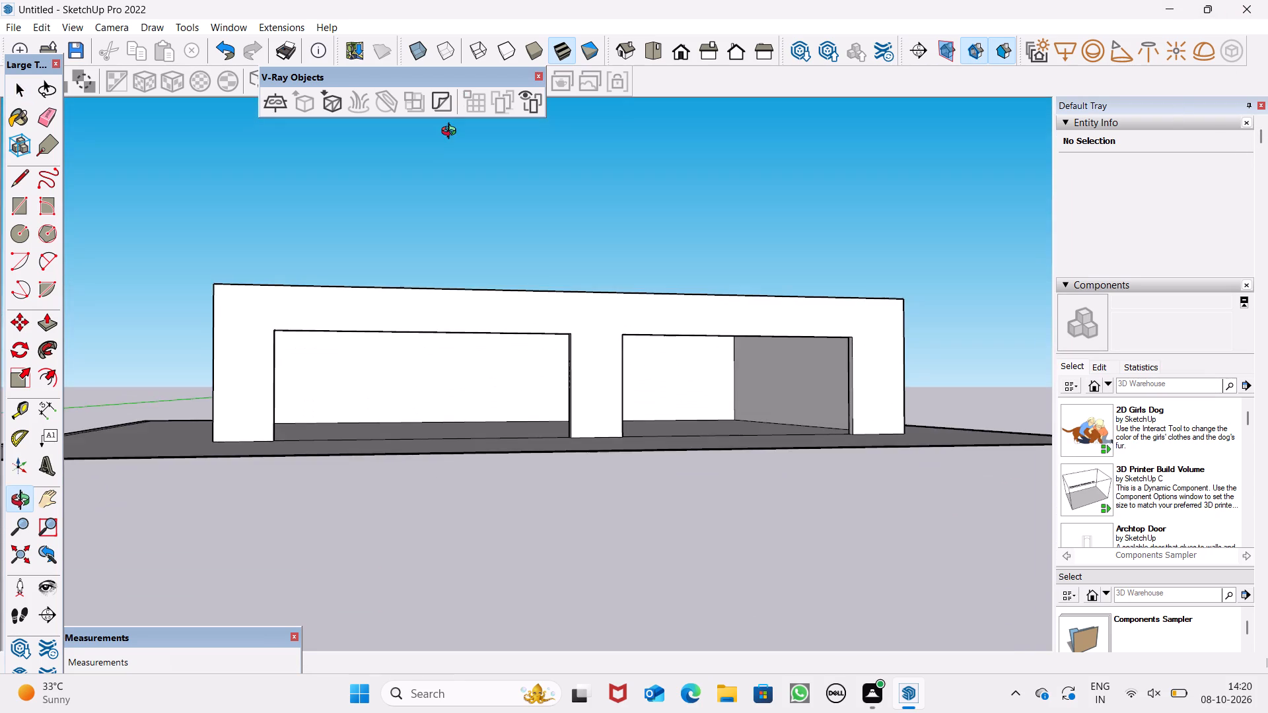
middle_click_drag(452, 133, 407, 263)
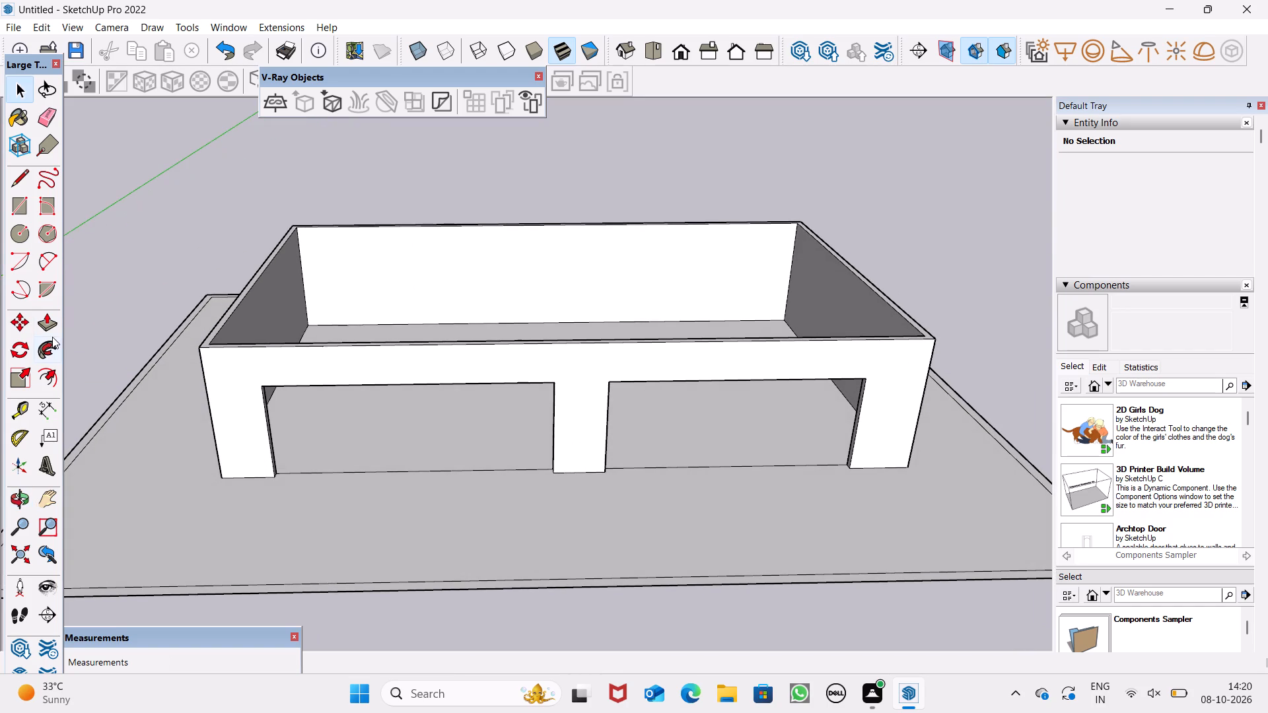
Push/Pull the top rim of the enclosing walls upward to make all the walls slightly taller.
left_click(54, 334)
middle_click_drag(287, 366, 250, 527)
scroll(320, 399, "up", 5)
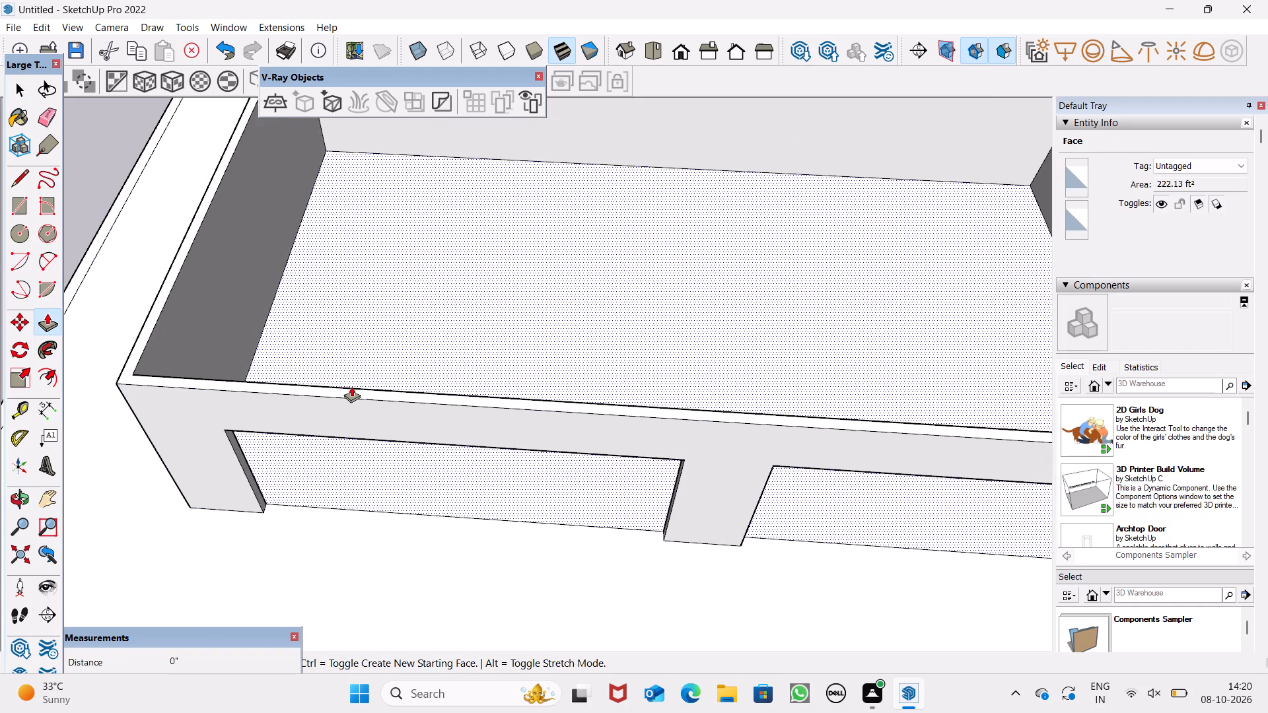
left_click_drag(360, 394, 360, 375)
left_click(360, 374)
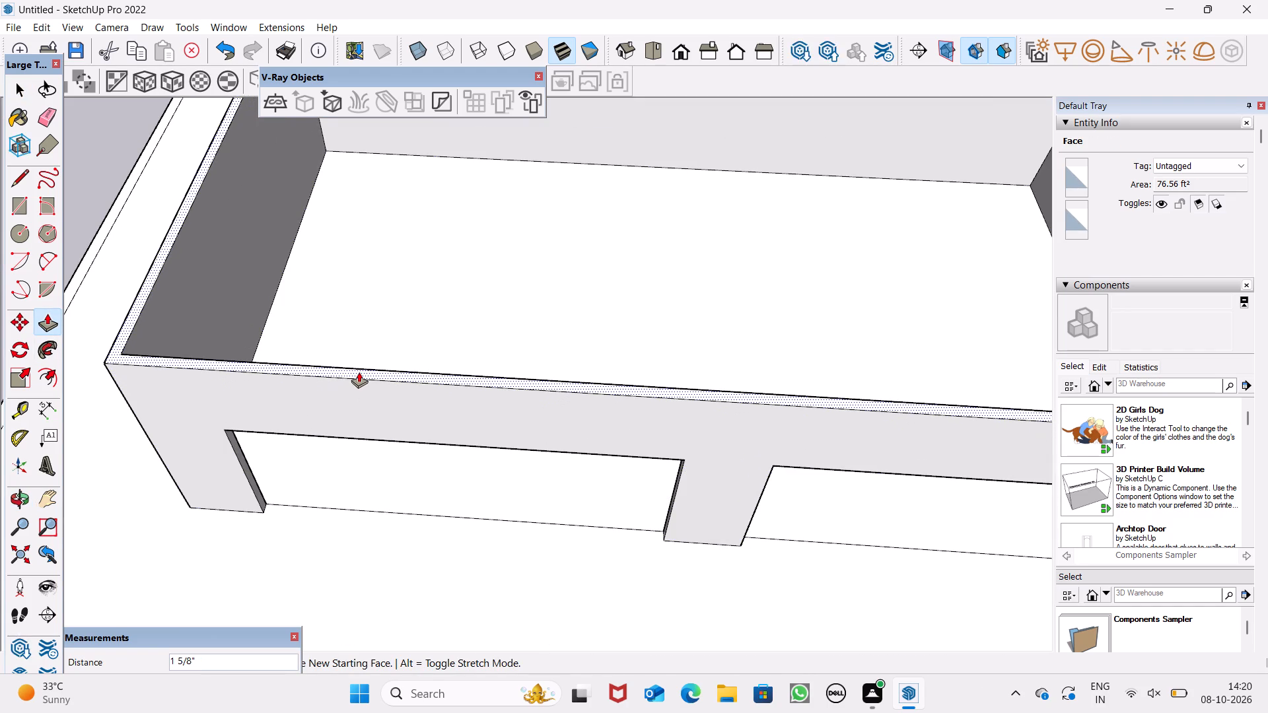
scroll(334, 380, "down", 6)
middle_click_drag(581, 461, 608, 303)
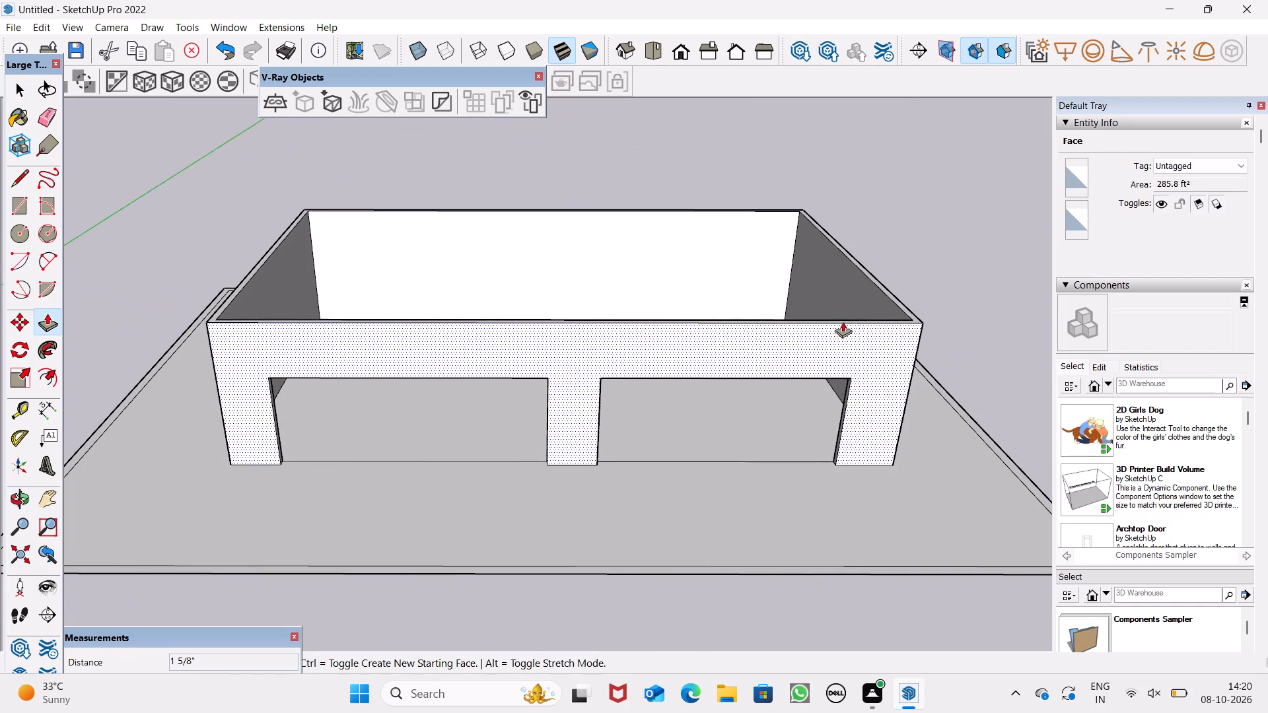
key("space")
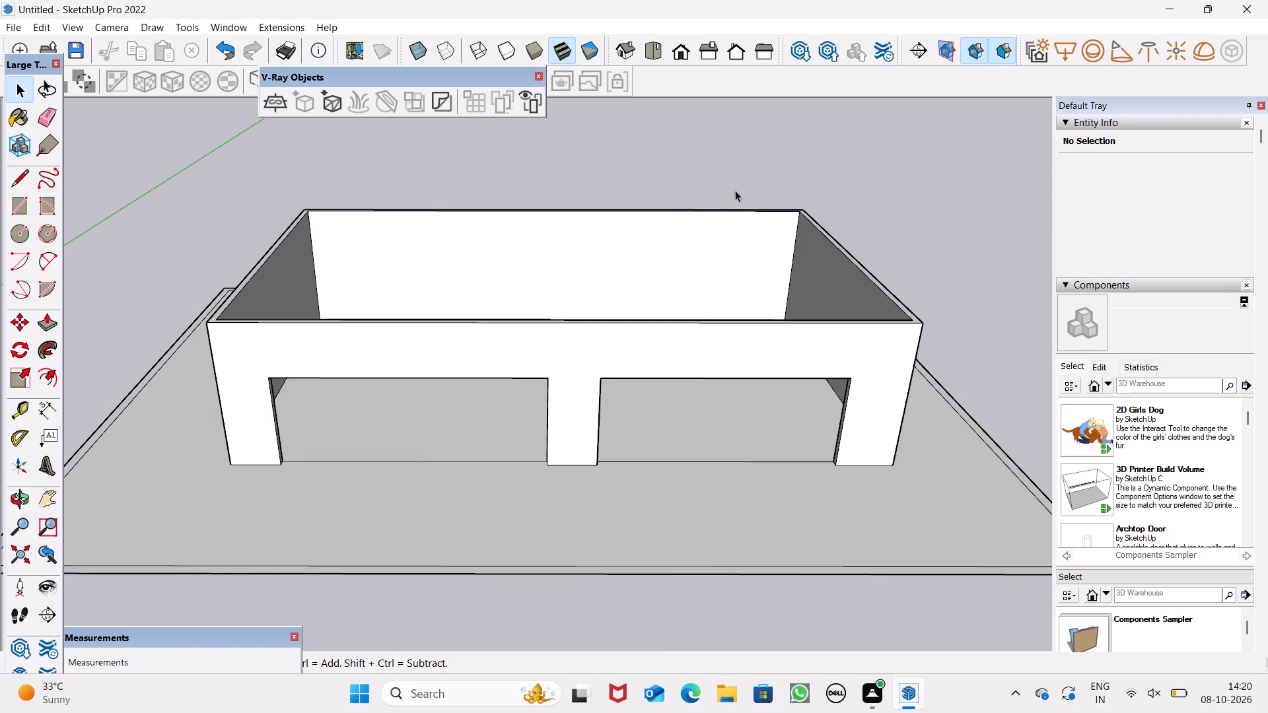
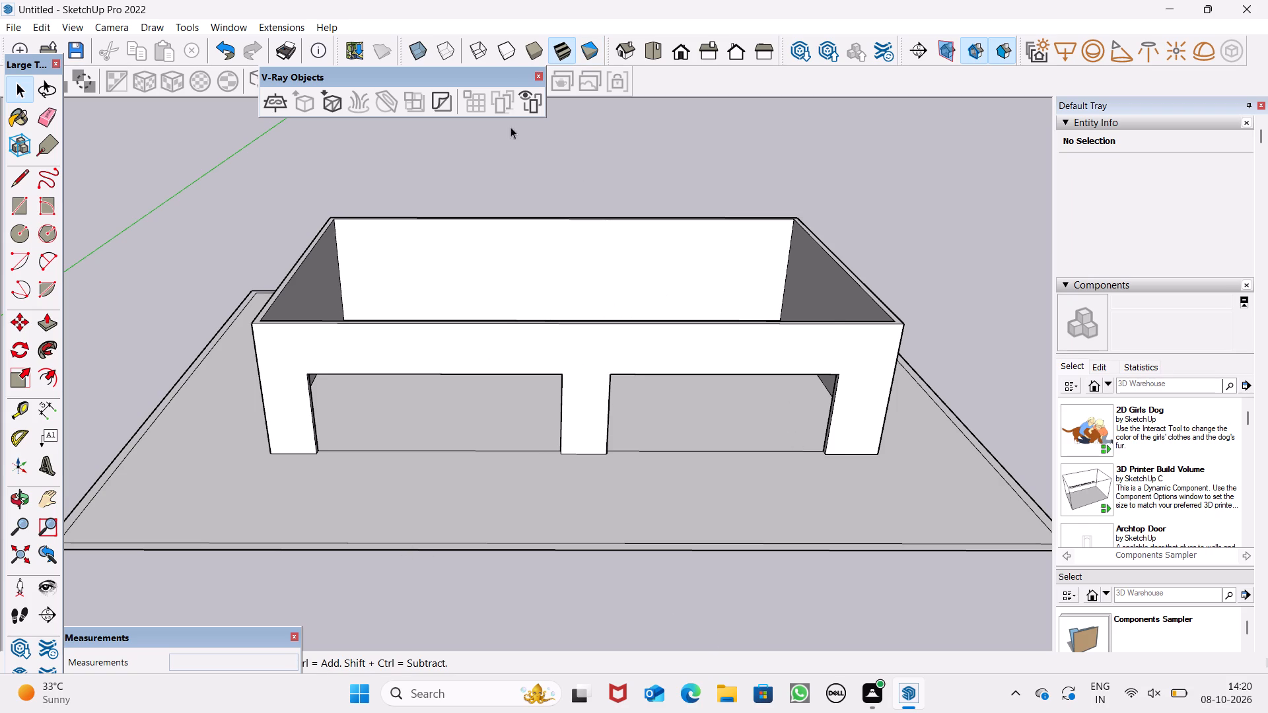
Draw a line about 2' long along the inner back edge of the wall tops to cap the enclosure with a roof face.
scroll(477, 266, "down", 3)
middle_click_drag(485, 310, 526, 477)
scroll(526, 498, "up", 1)
scroll(534, 339, "down", 2)
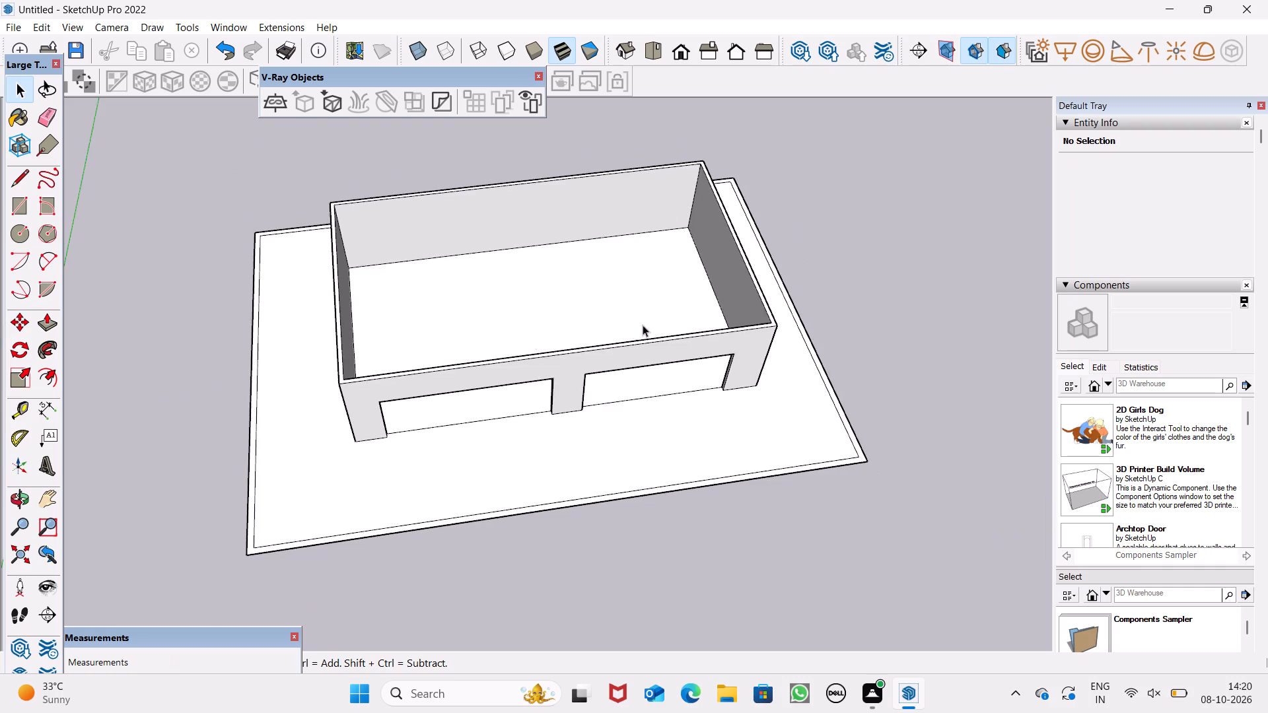
middle_click_drag(643, 325, 600, 449)
scroll(651, 382, "up", 2)
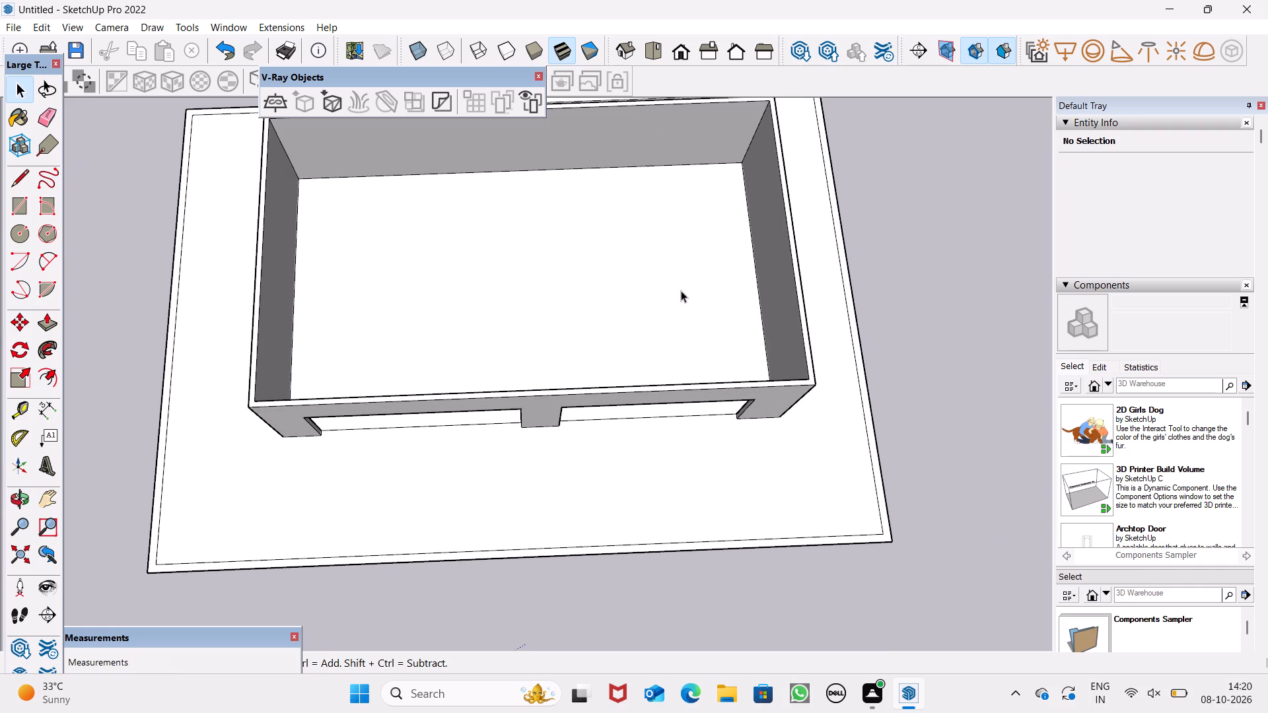
left_click(24, 189)
scroll(349, 411, "down", 1)
scroll(349, 421, "up", 1)
scroll(349, 421, "down", 3)
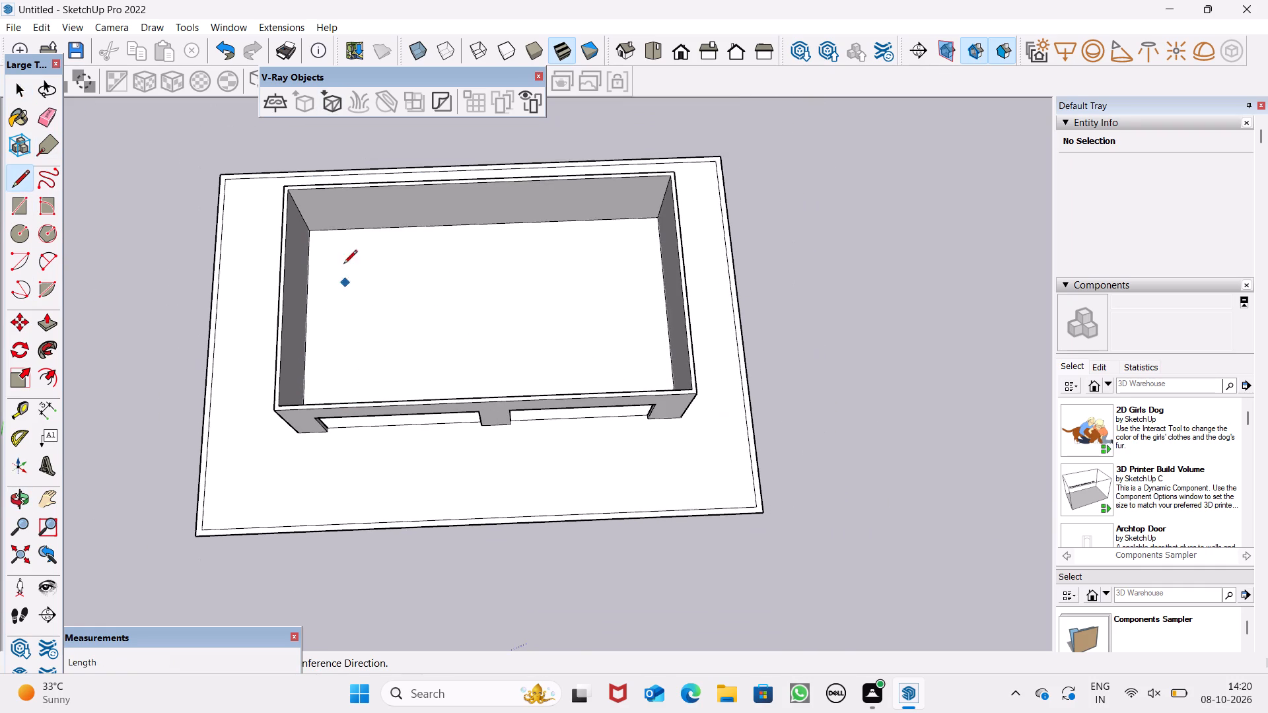
scroll(366, 209, "up", 6)
scroll(229, 187, "up", 3)
left_click(225, 176)
left_click(268, 178)
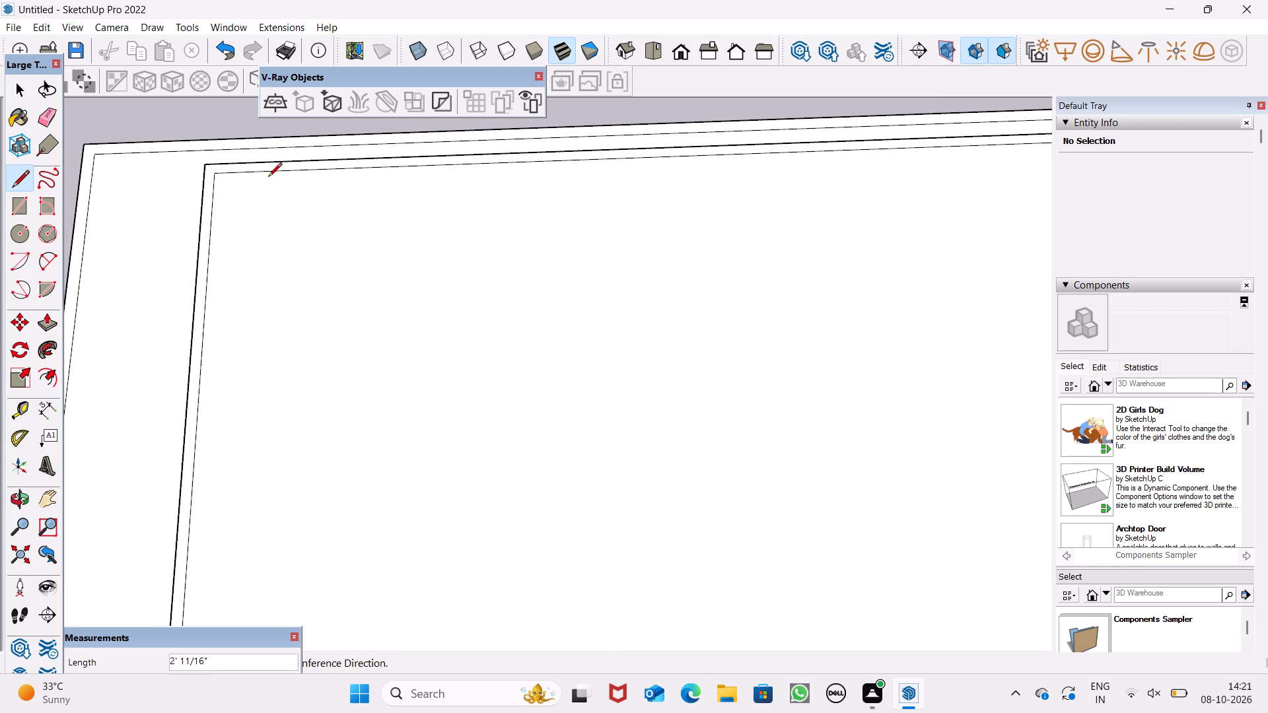
scroll(228, 203, "down", 3)
key("space")
Examine the capped block and its two front openings from above and from the front.
scroll(265, 240, "down", 4)
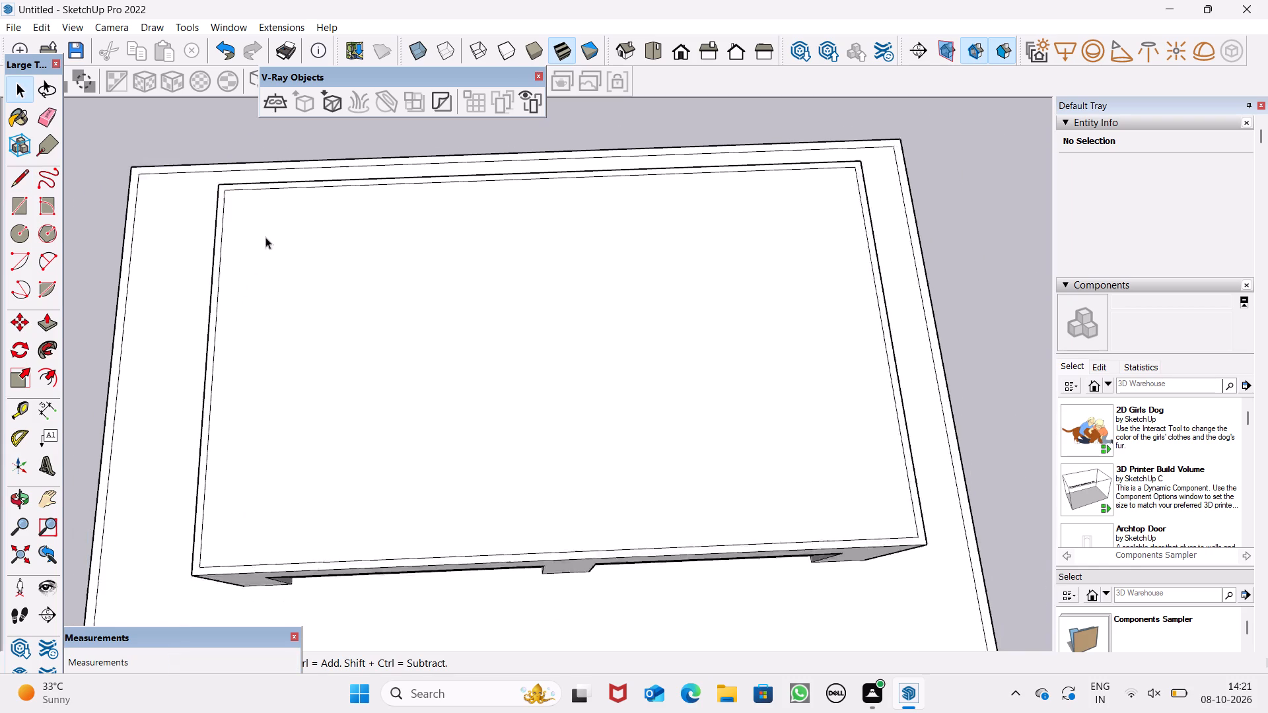
scroll(265, 237, "down", 2)
scroll(293, 290, "down", 2)
middle_click_drag(386, 405, 400, 315)
middle_click_drag(694, 300, 653, 70)
scroll(653, 81, "up", 1)
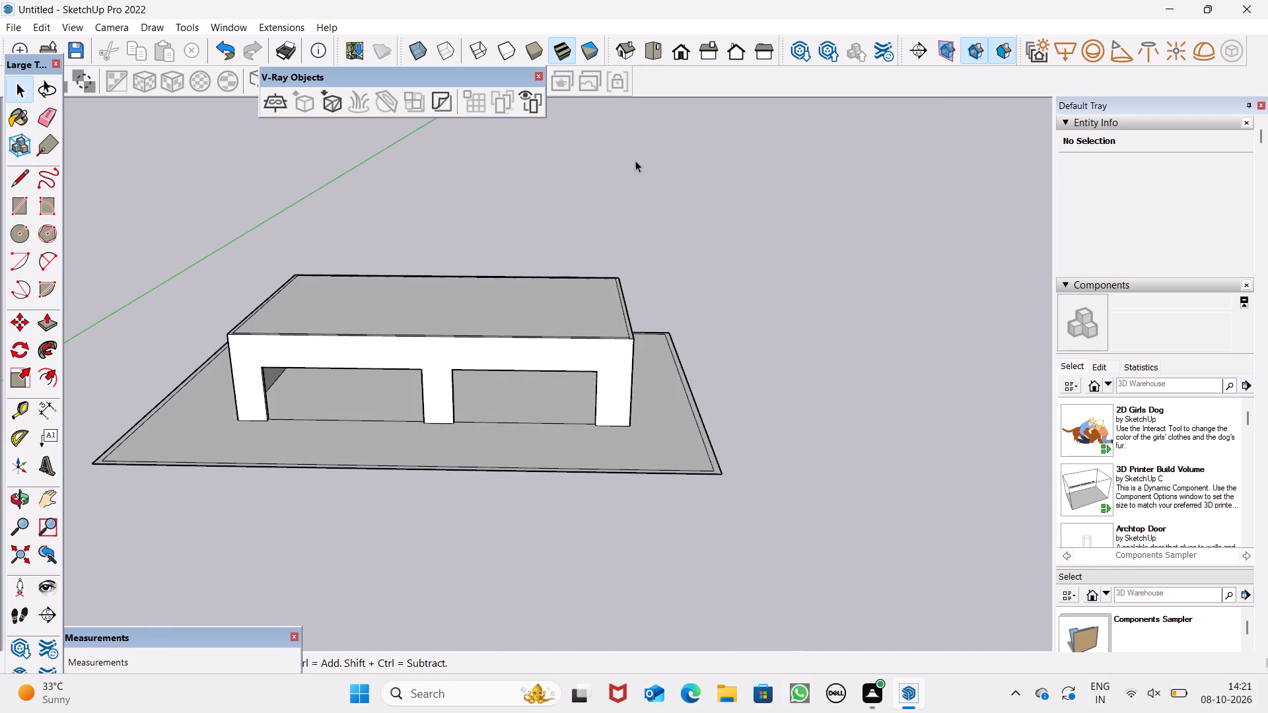
scroll(483, 337, "up", 3)
middle_click_drag(430, 447, 580, 404)
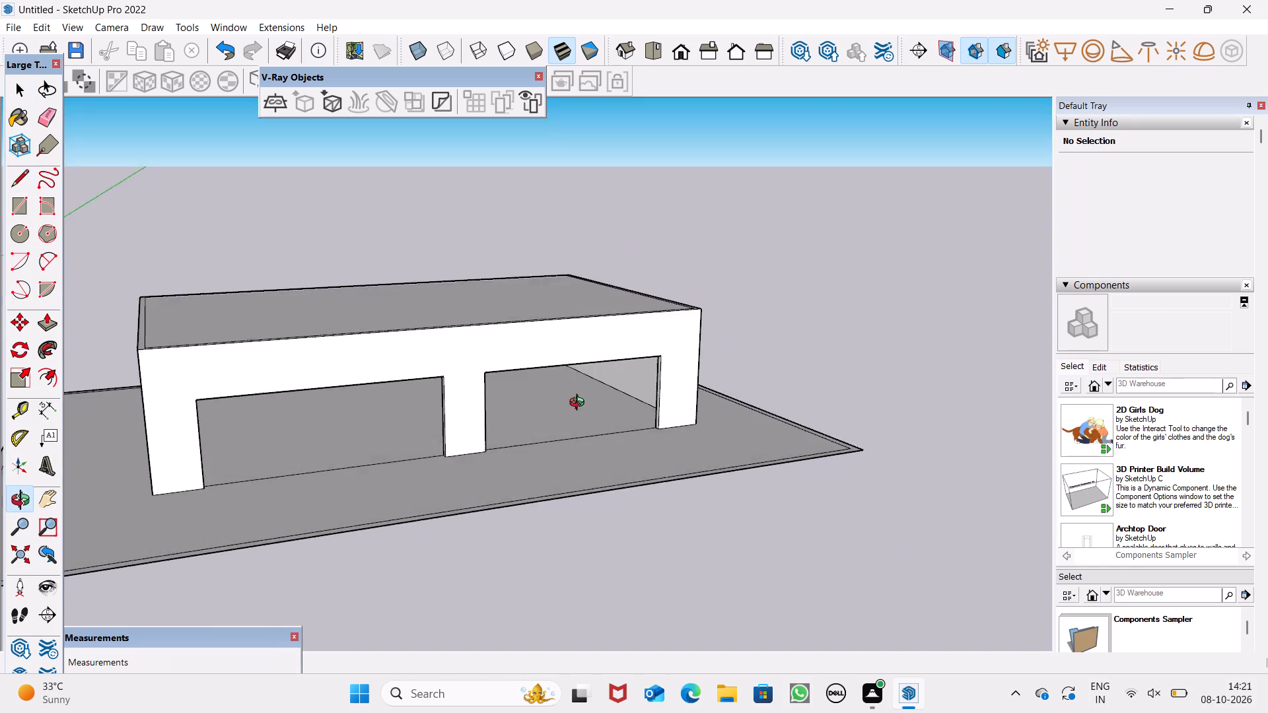
middle_click_drag(580, 404, 540, 449)
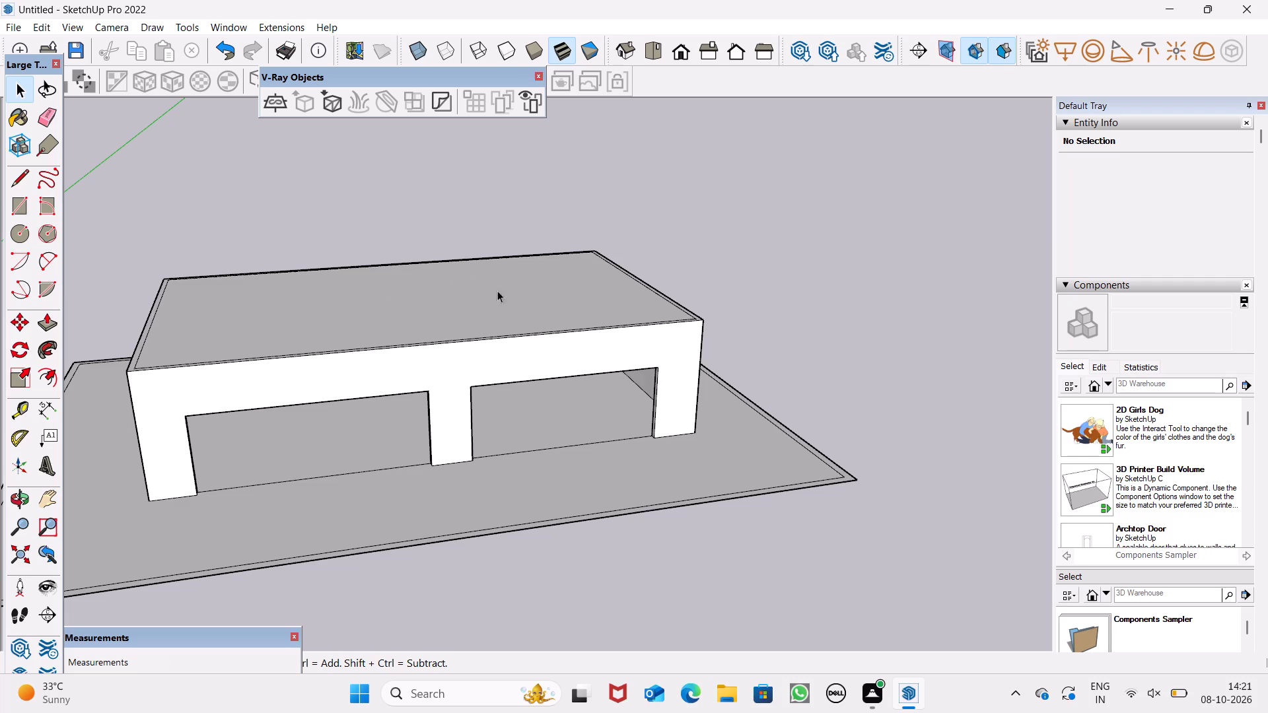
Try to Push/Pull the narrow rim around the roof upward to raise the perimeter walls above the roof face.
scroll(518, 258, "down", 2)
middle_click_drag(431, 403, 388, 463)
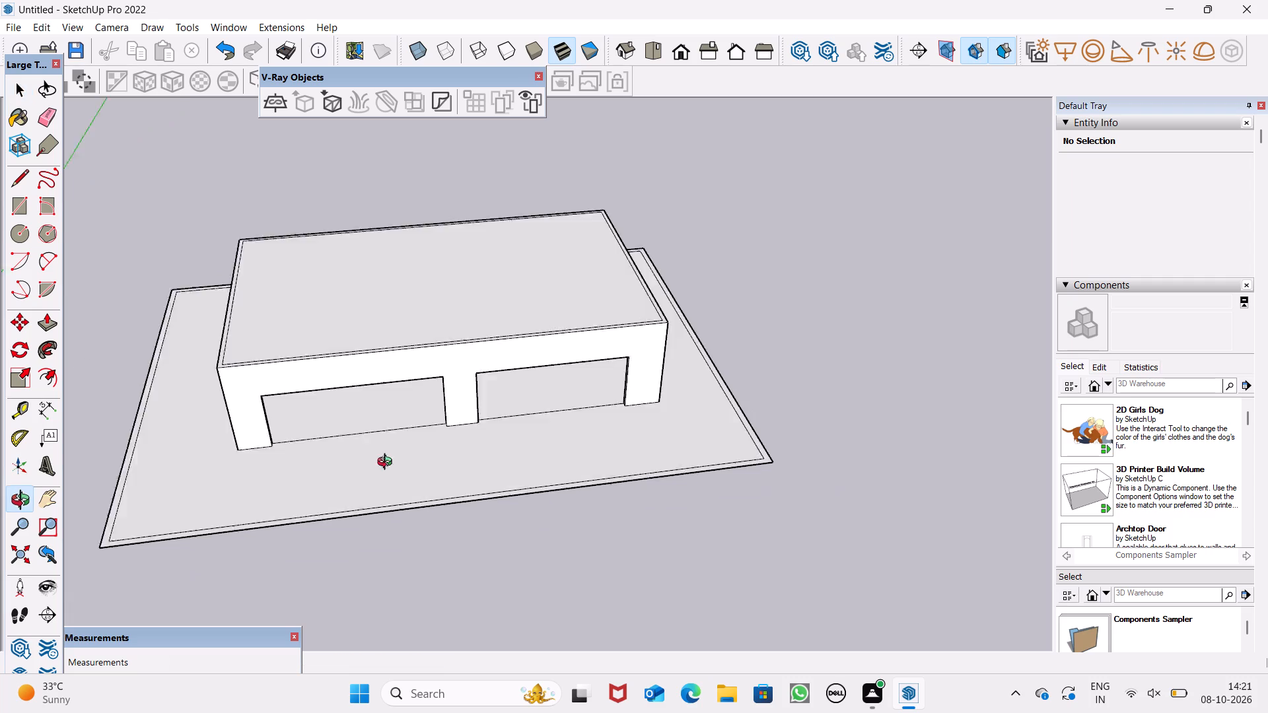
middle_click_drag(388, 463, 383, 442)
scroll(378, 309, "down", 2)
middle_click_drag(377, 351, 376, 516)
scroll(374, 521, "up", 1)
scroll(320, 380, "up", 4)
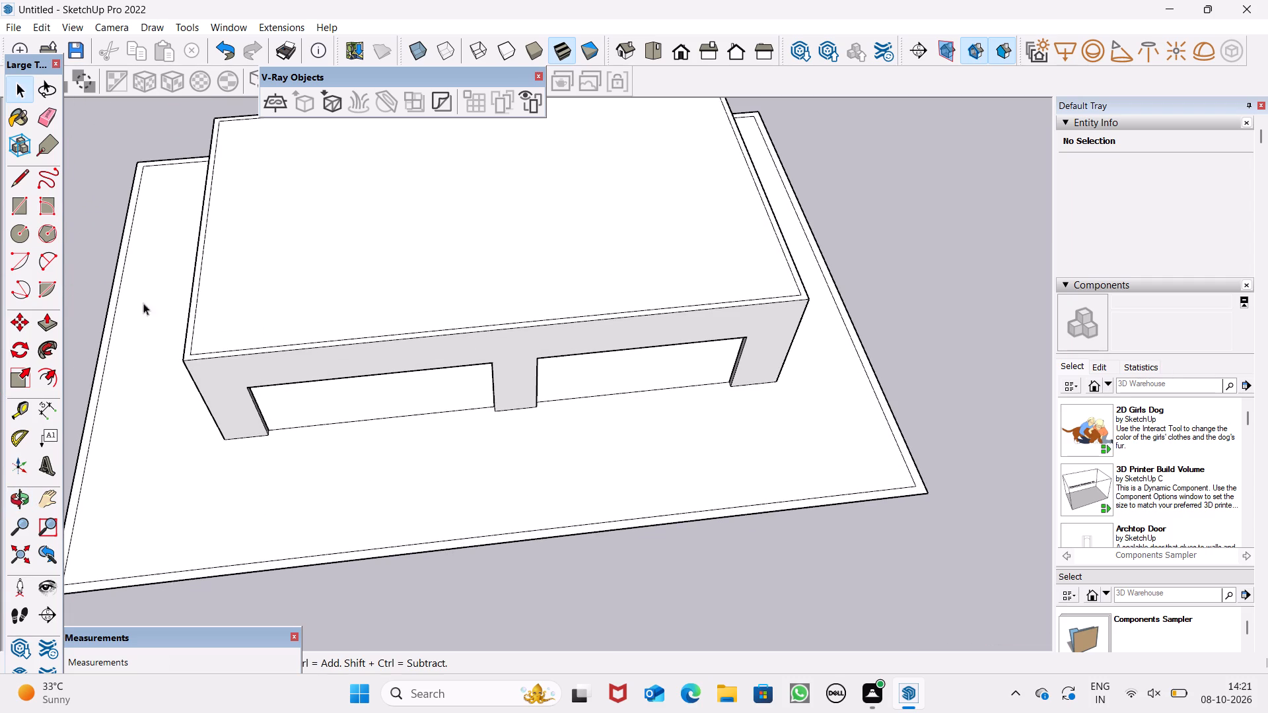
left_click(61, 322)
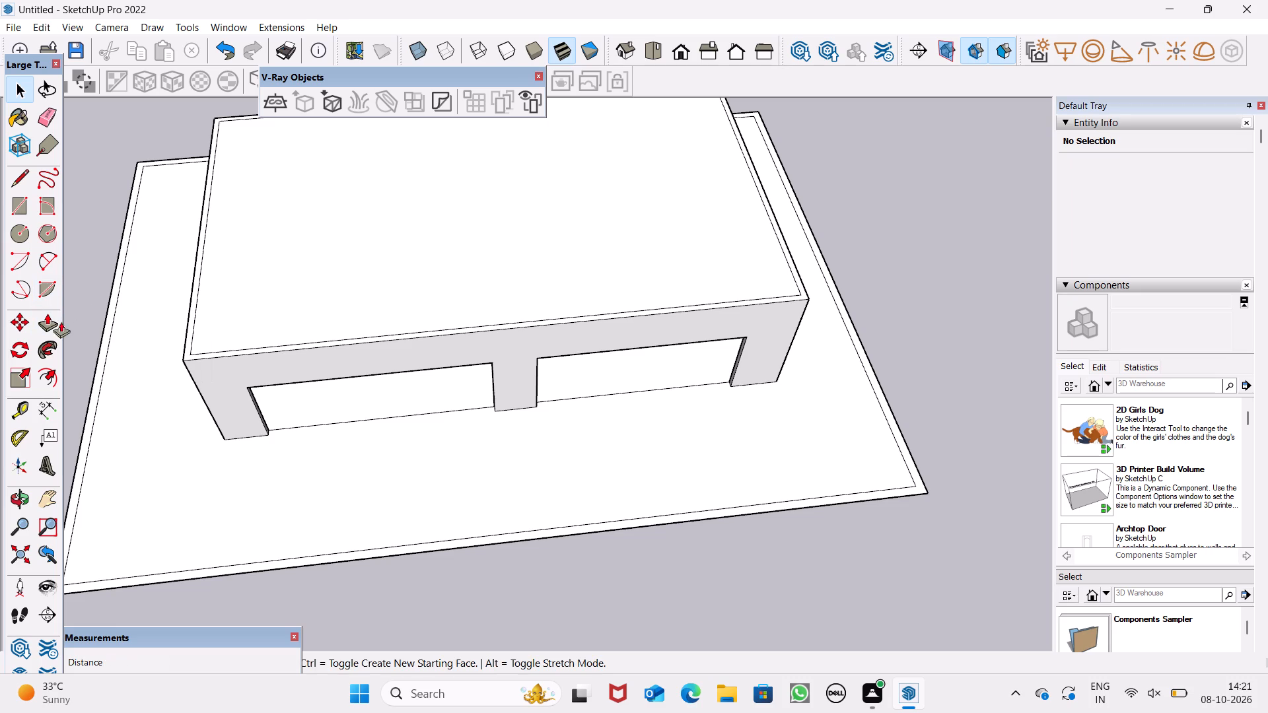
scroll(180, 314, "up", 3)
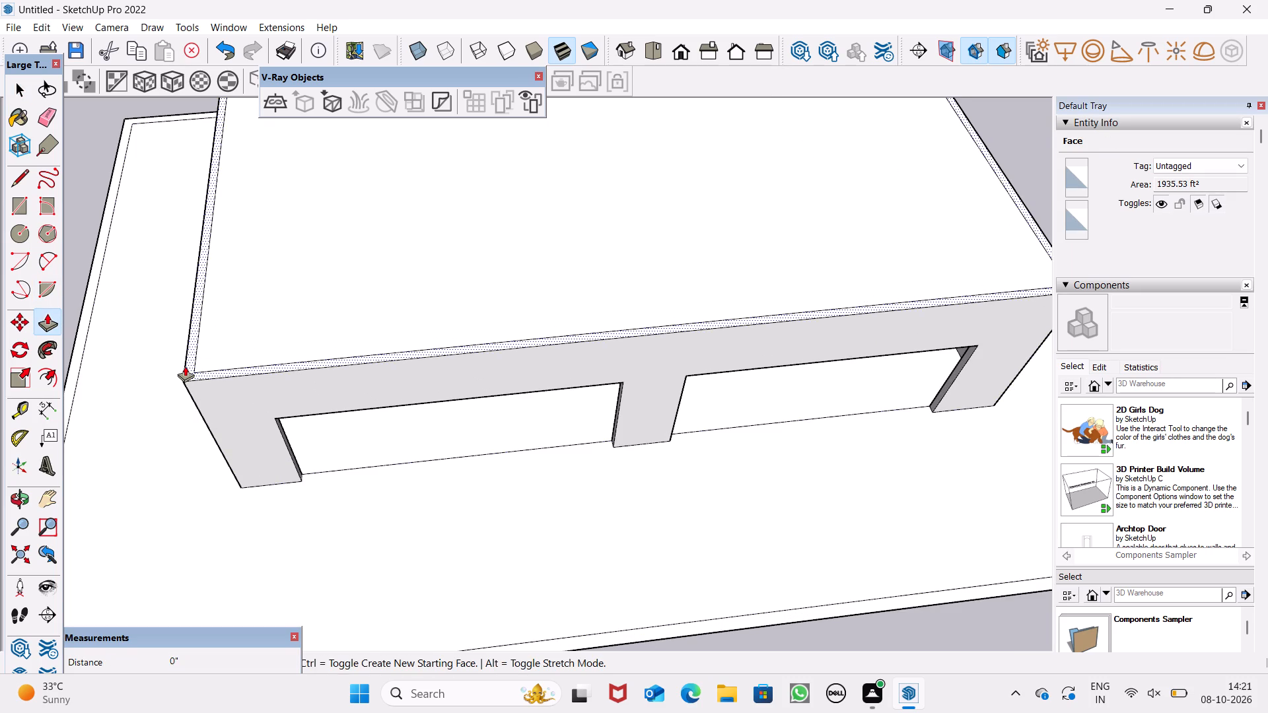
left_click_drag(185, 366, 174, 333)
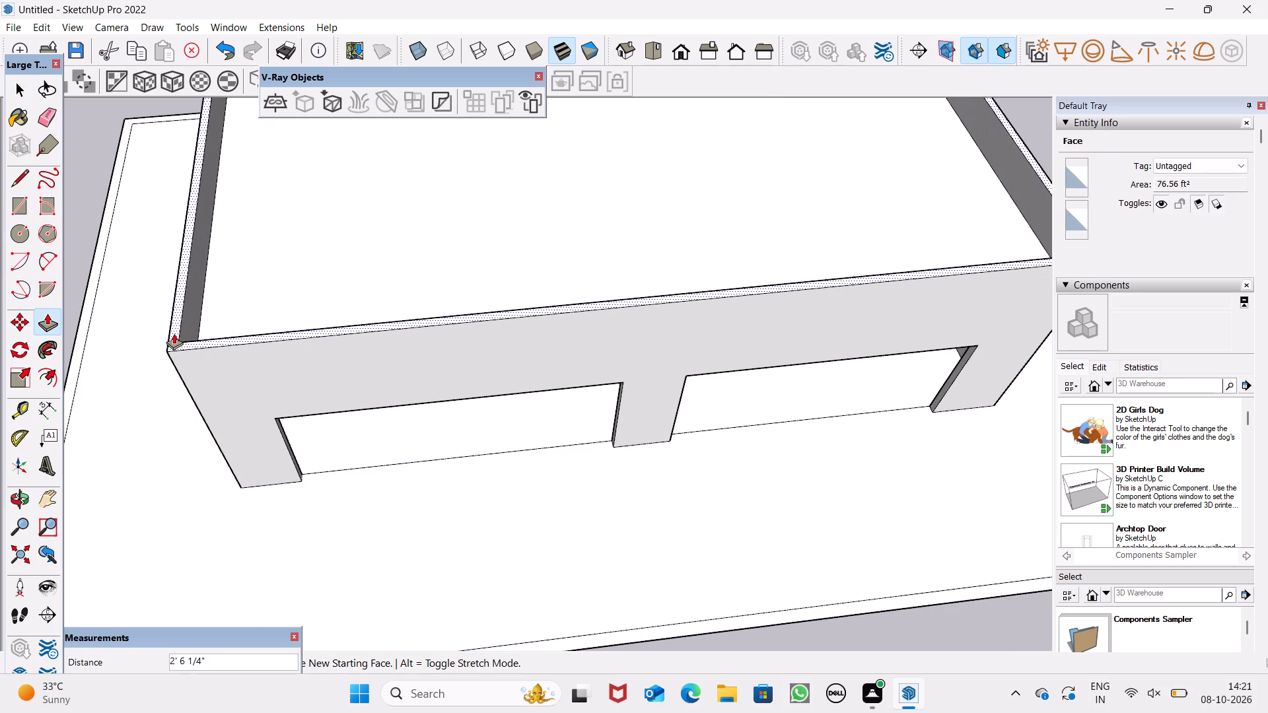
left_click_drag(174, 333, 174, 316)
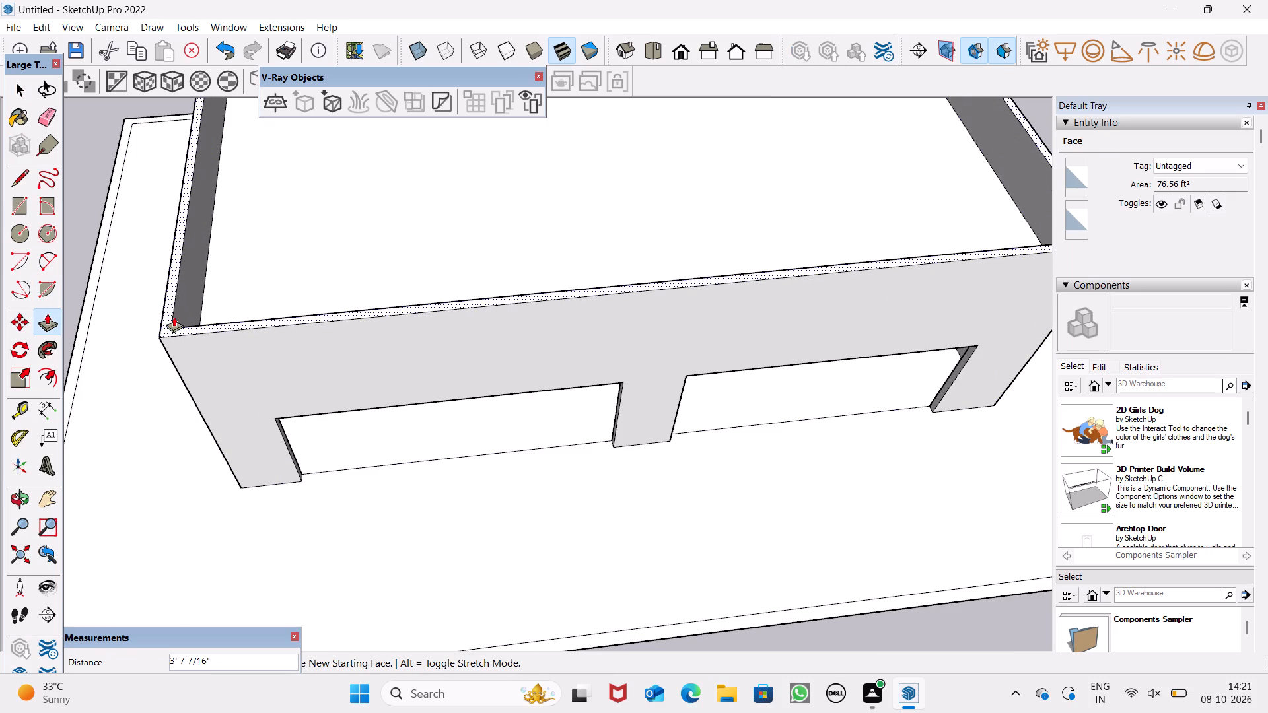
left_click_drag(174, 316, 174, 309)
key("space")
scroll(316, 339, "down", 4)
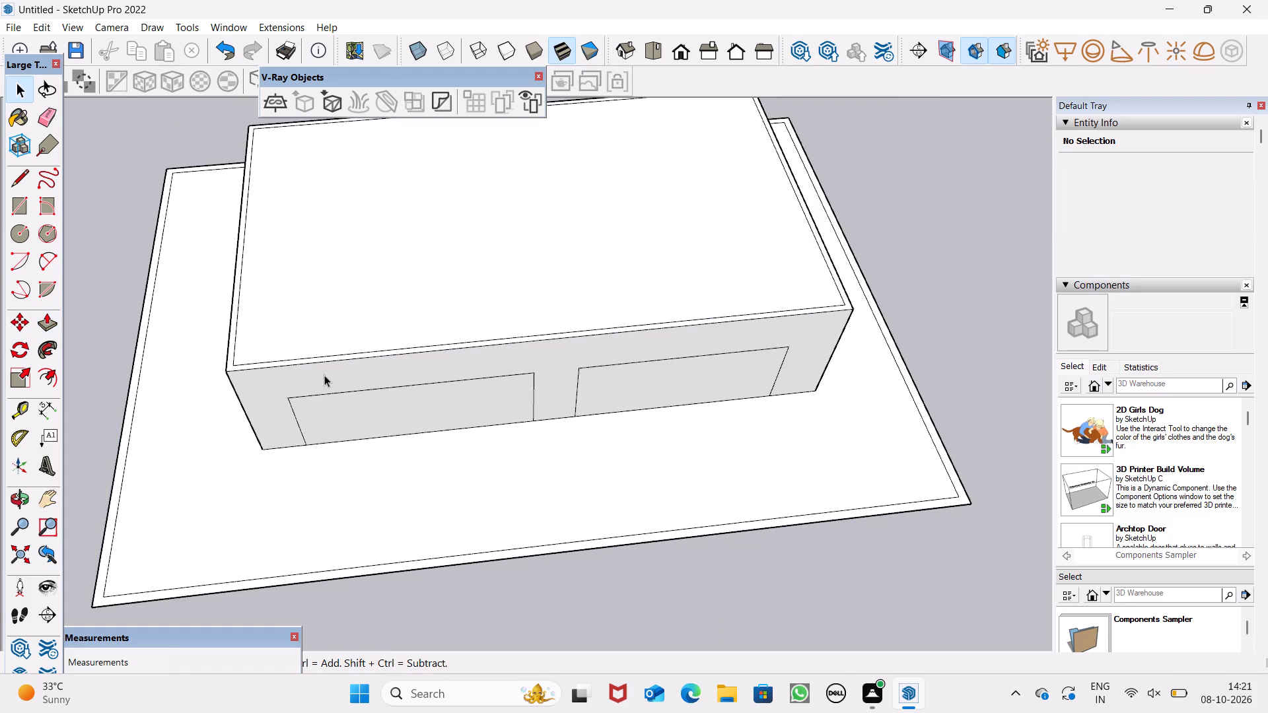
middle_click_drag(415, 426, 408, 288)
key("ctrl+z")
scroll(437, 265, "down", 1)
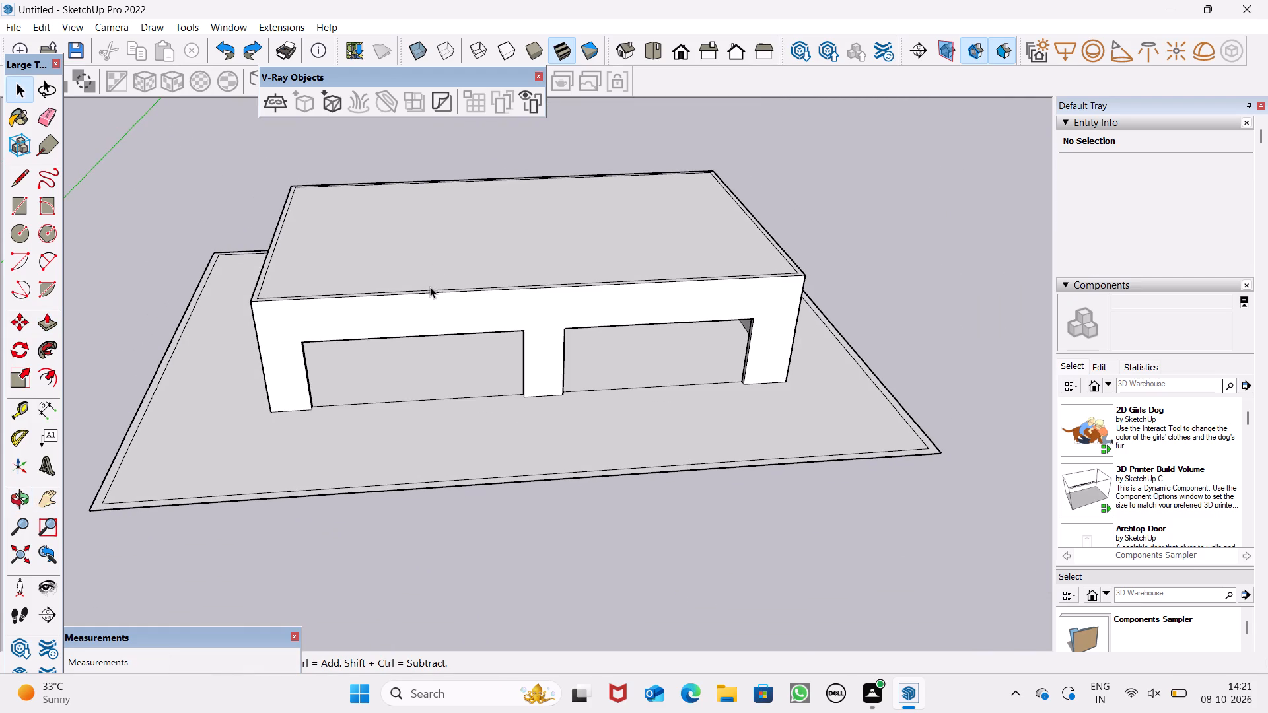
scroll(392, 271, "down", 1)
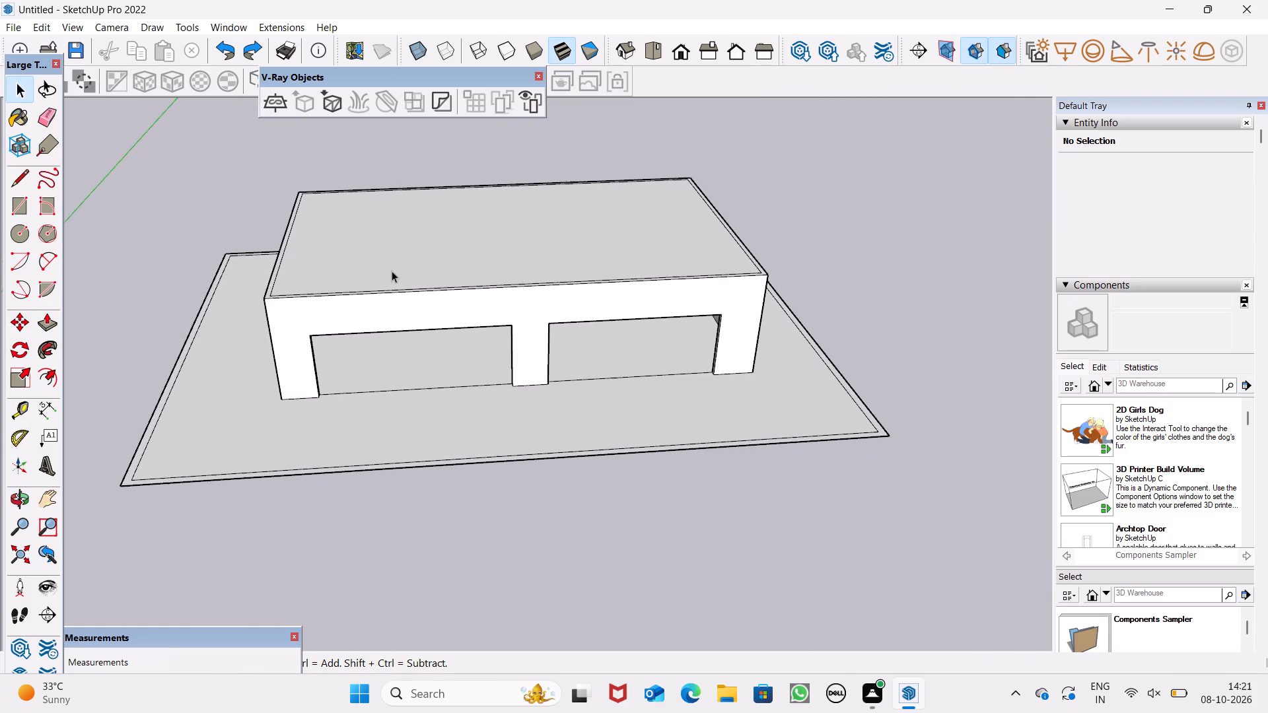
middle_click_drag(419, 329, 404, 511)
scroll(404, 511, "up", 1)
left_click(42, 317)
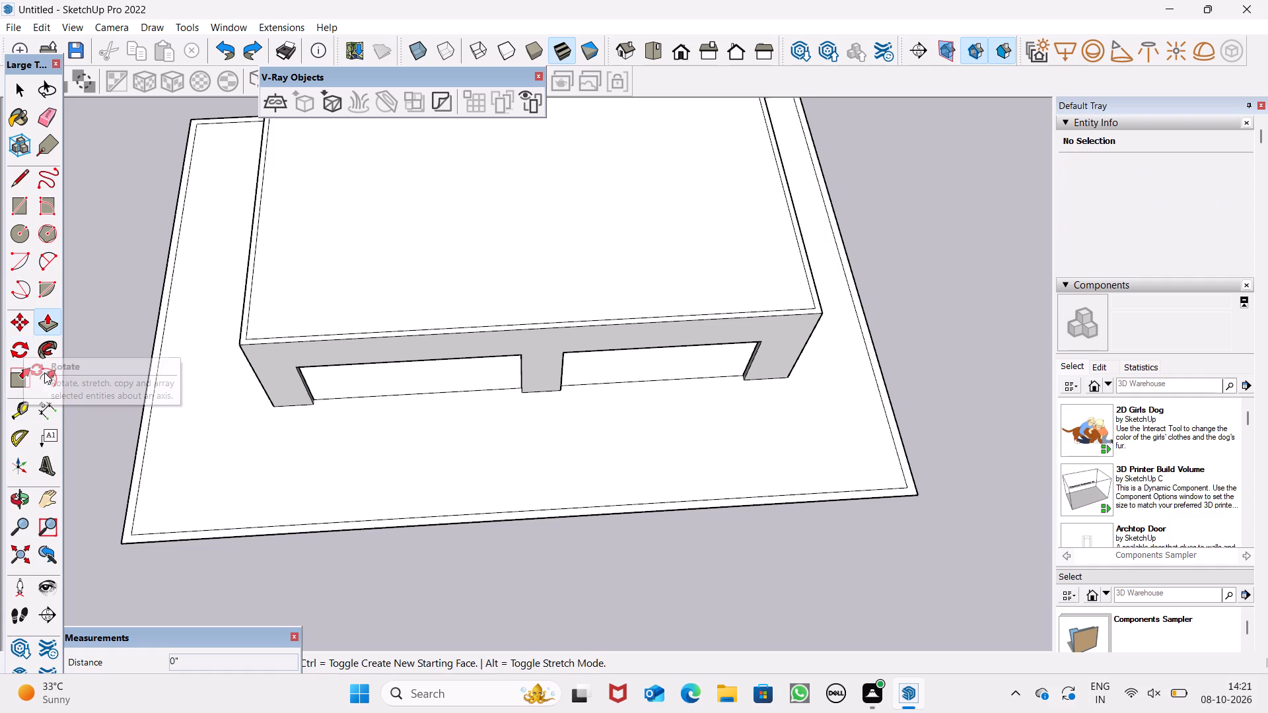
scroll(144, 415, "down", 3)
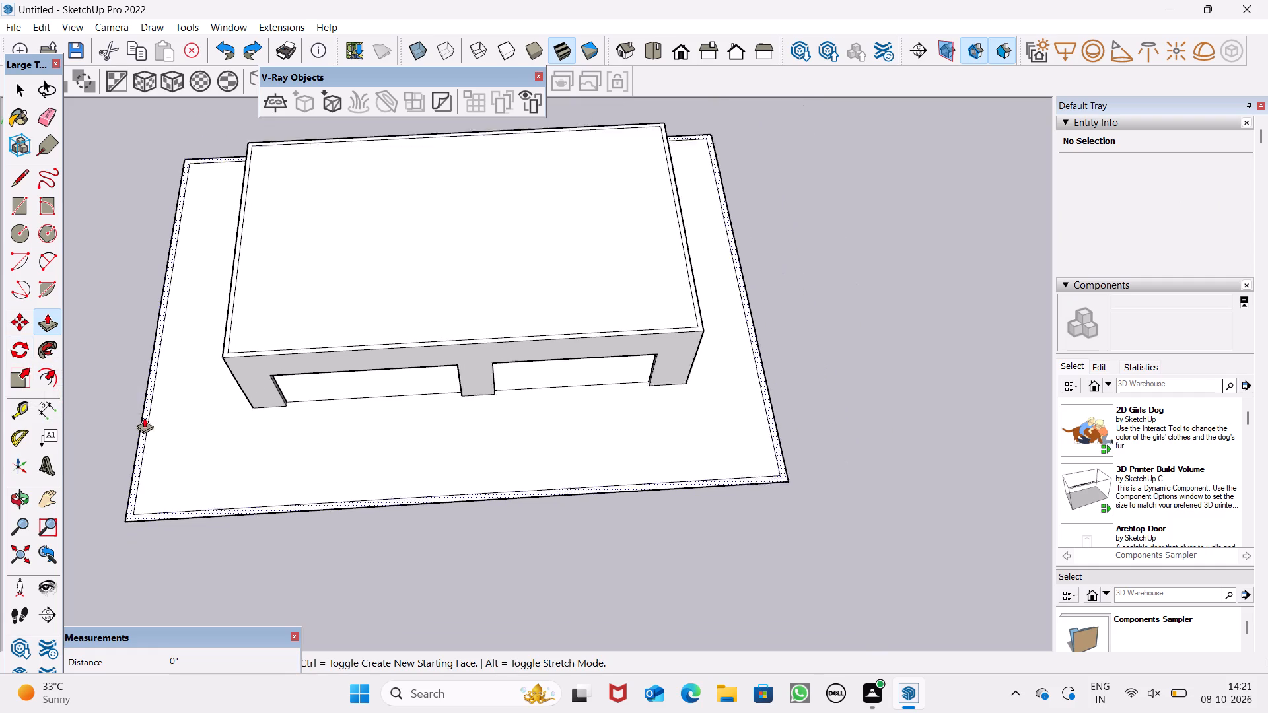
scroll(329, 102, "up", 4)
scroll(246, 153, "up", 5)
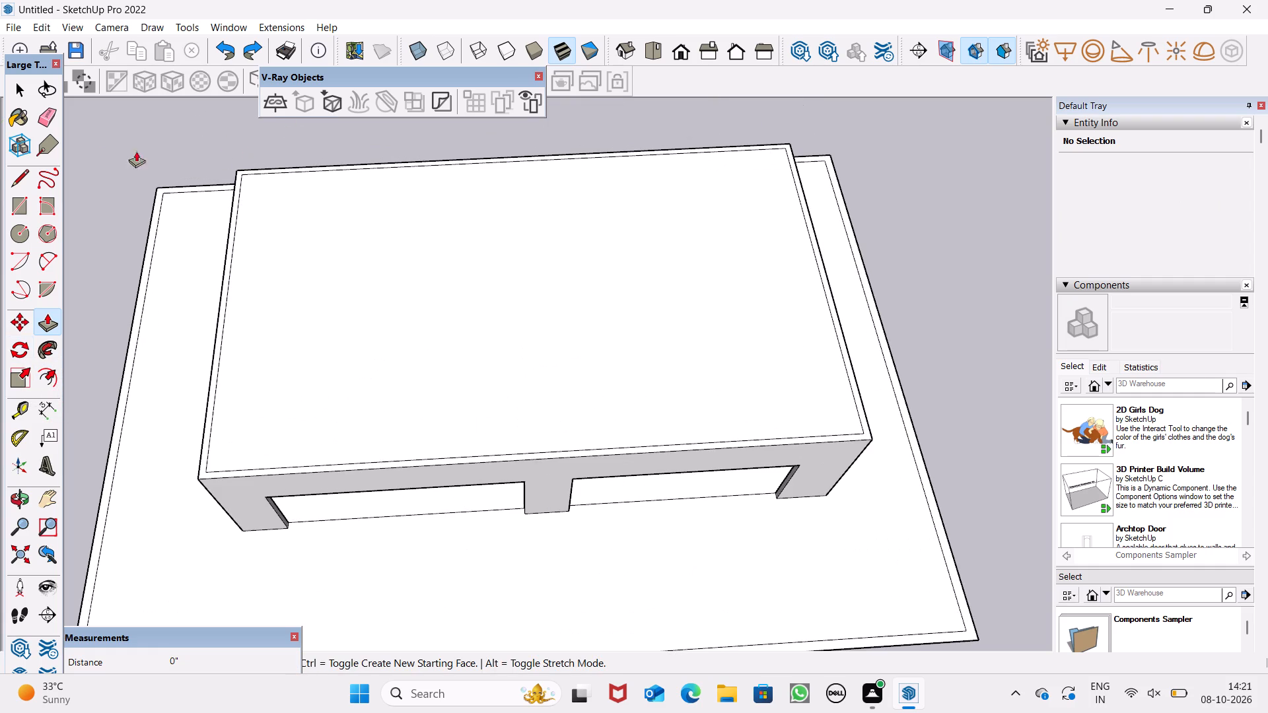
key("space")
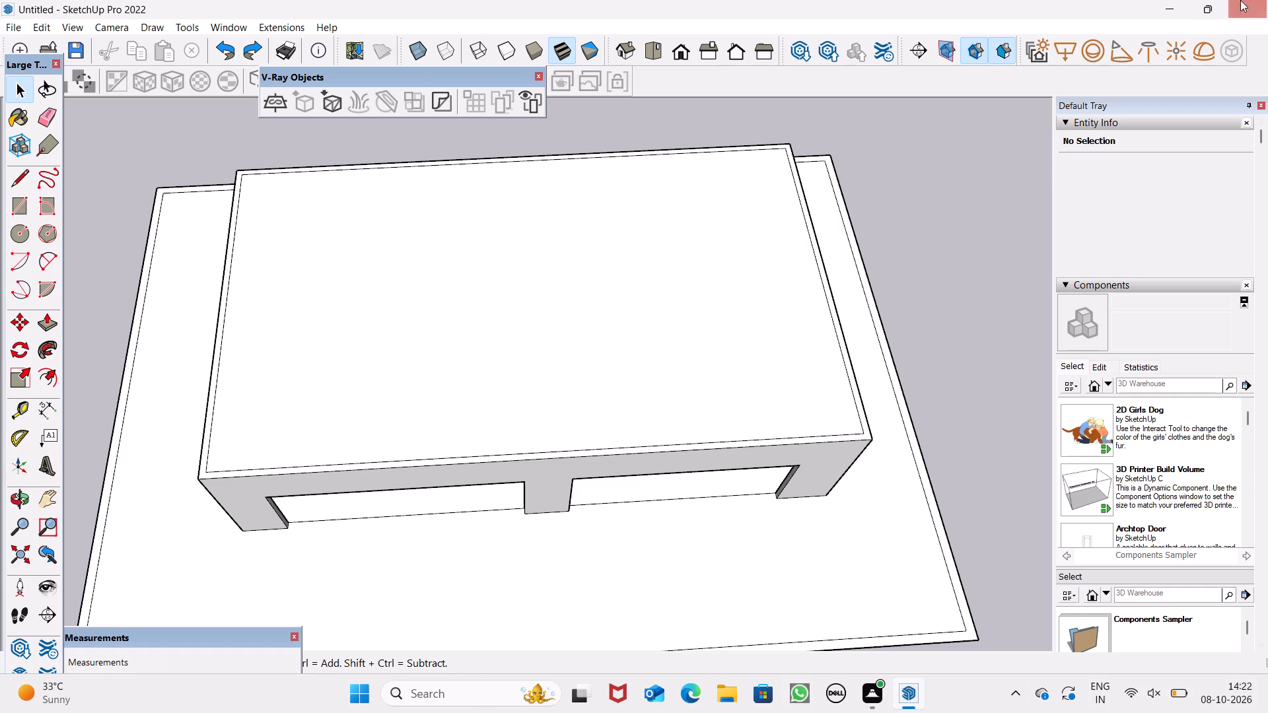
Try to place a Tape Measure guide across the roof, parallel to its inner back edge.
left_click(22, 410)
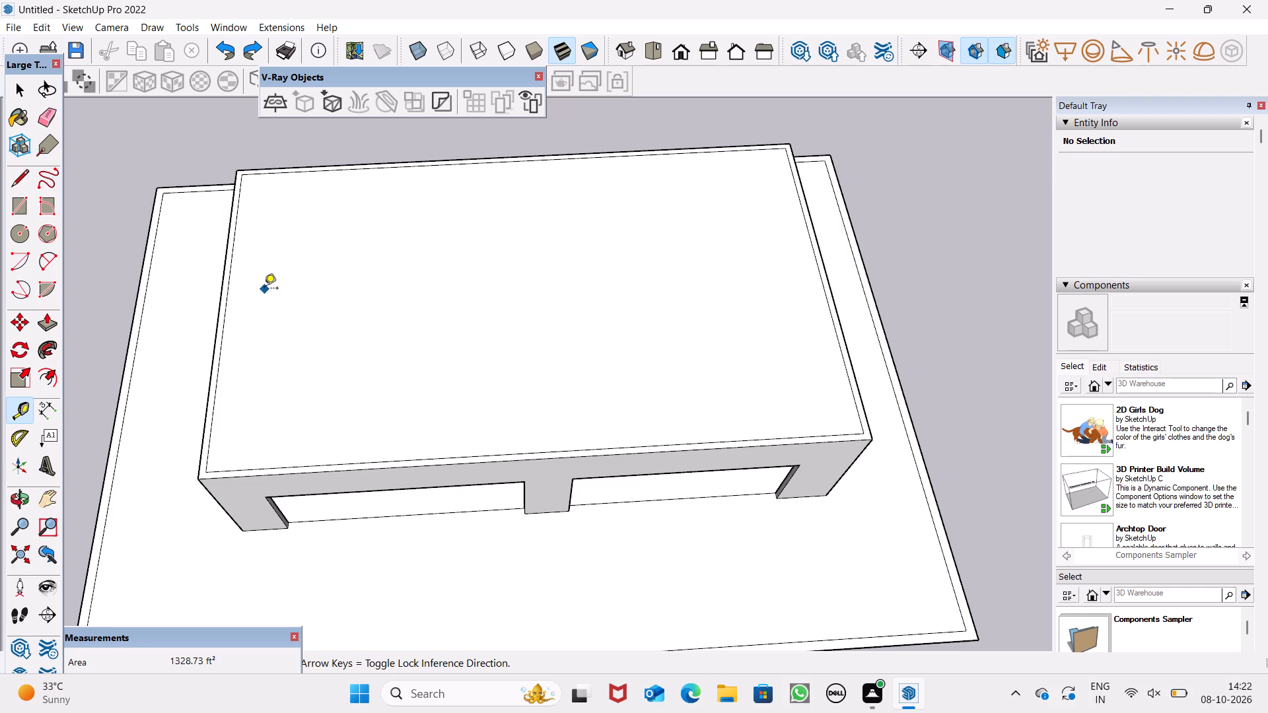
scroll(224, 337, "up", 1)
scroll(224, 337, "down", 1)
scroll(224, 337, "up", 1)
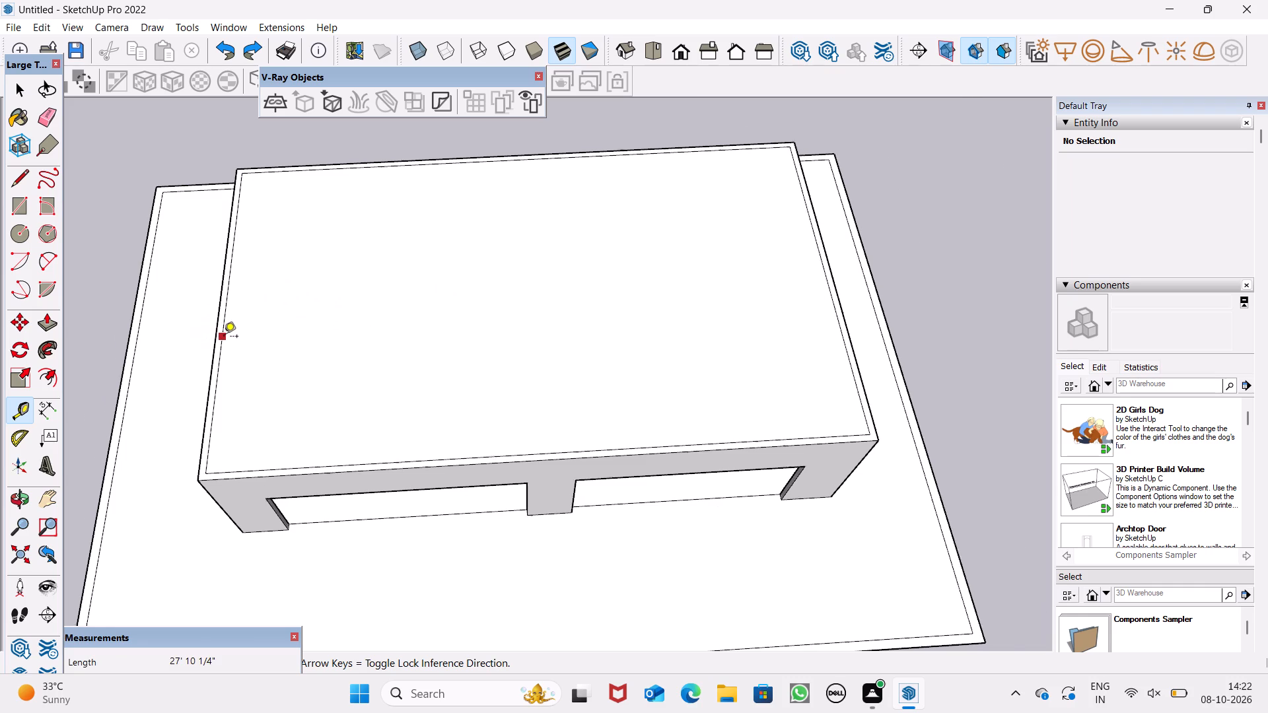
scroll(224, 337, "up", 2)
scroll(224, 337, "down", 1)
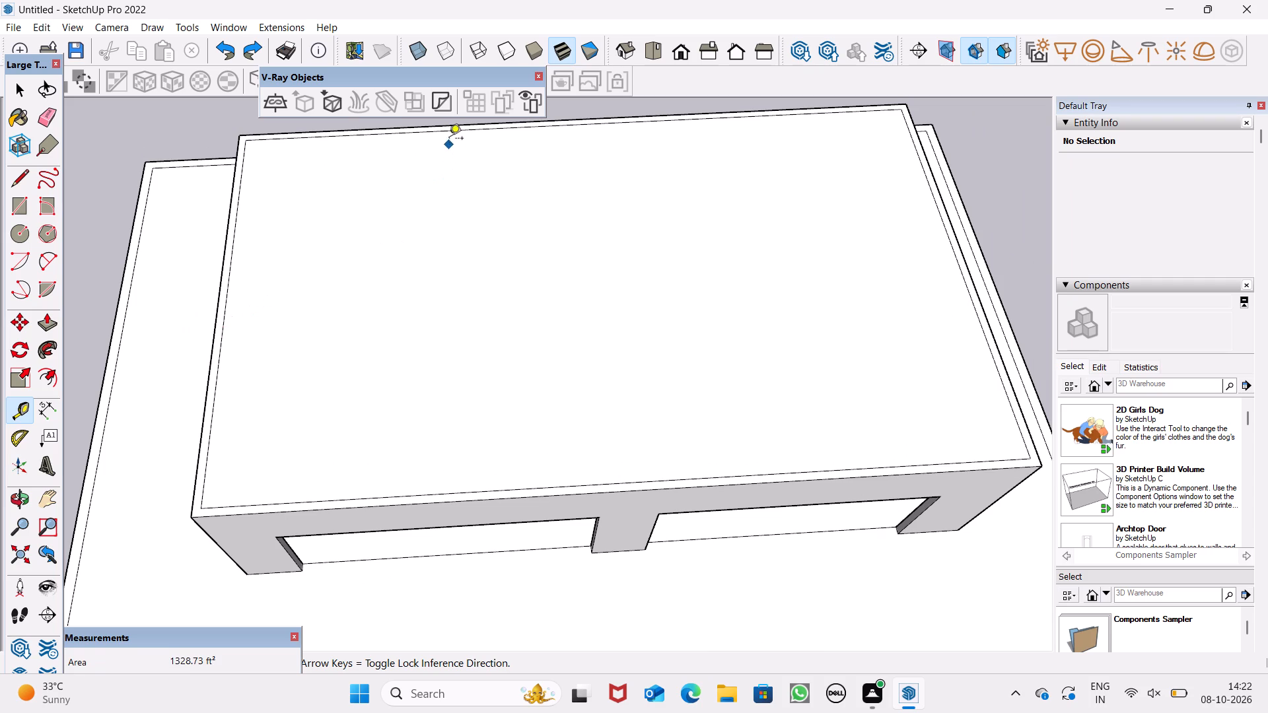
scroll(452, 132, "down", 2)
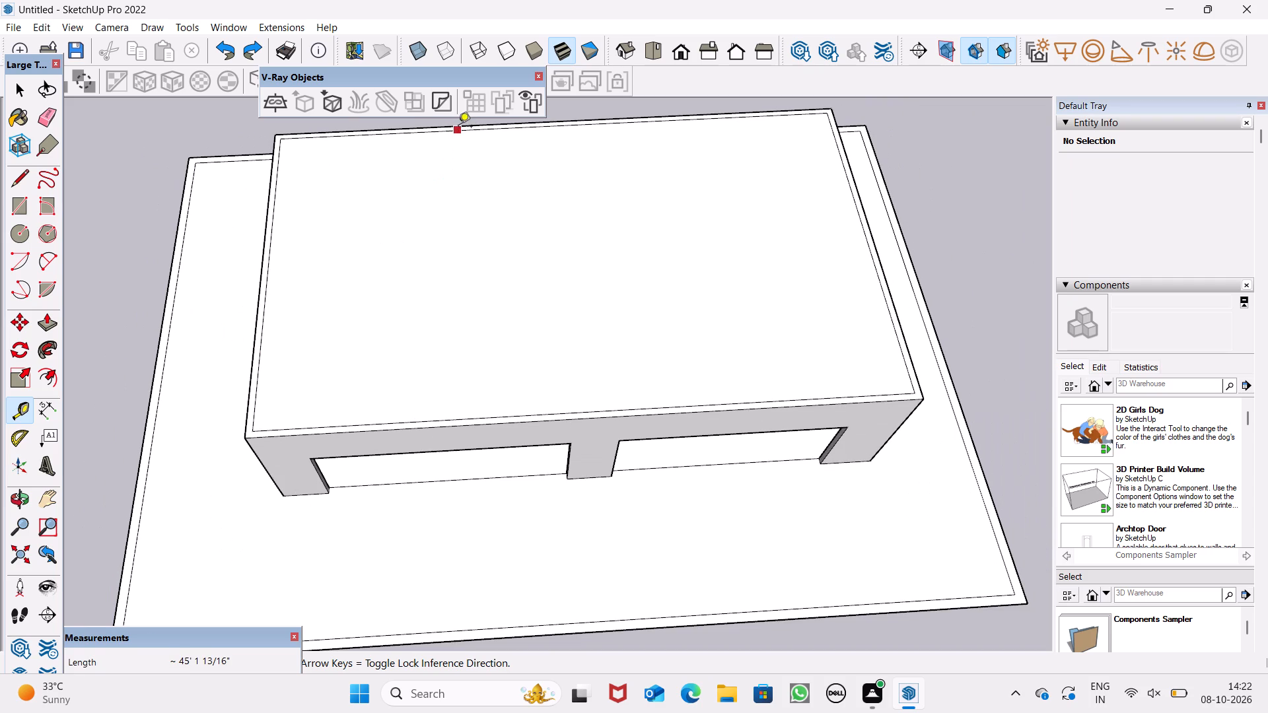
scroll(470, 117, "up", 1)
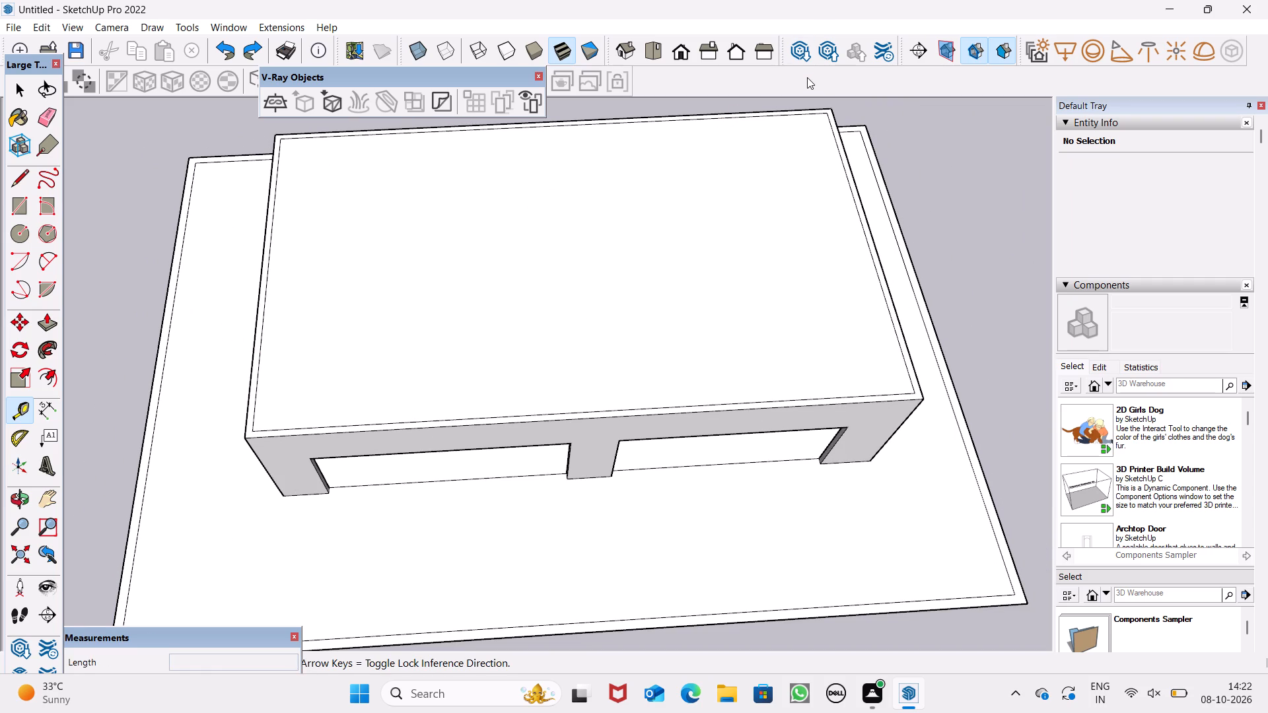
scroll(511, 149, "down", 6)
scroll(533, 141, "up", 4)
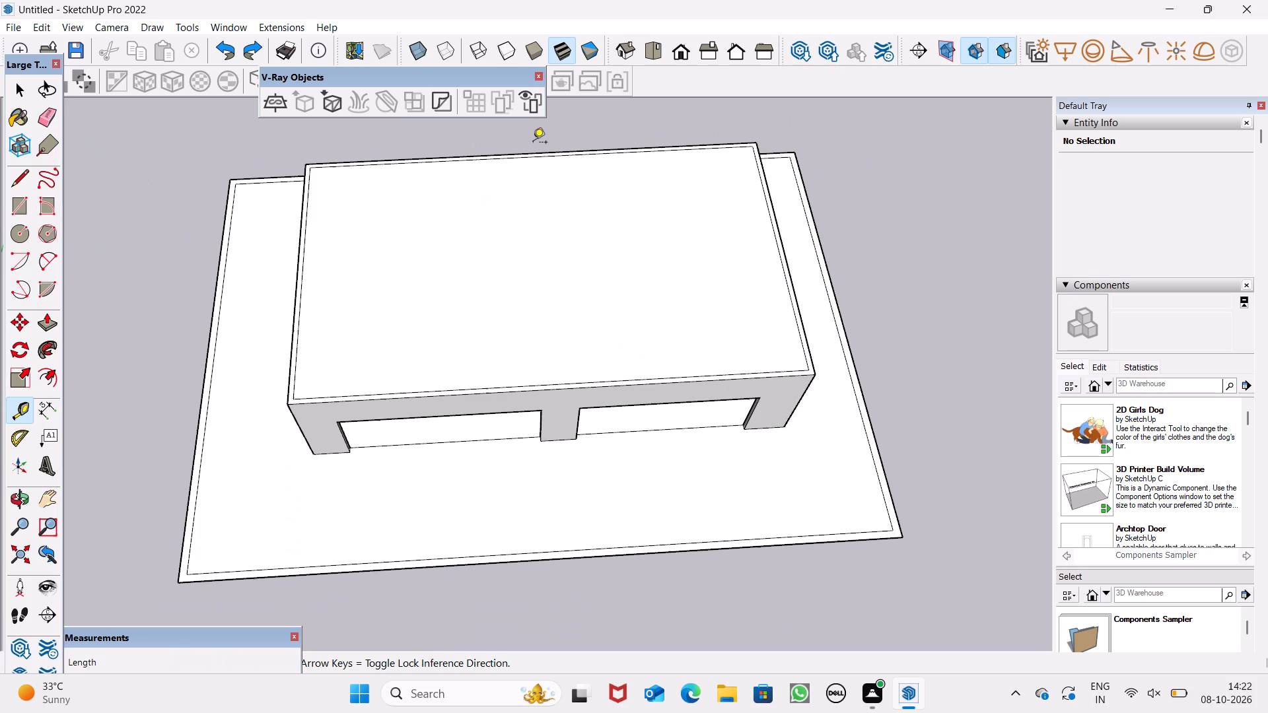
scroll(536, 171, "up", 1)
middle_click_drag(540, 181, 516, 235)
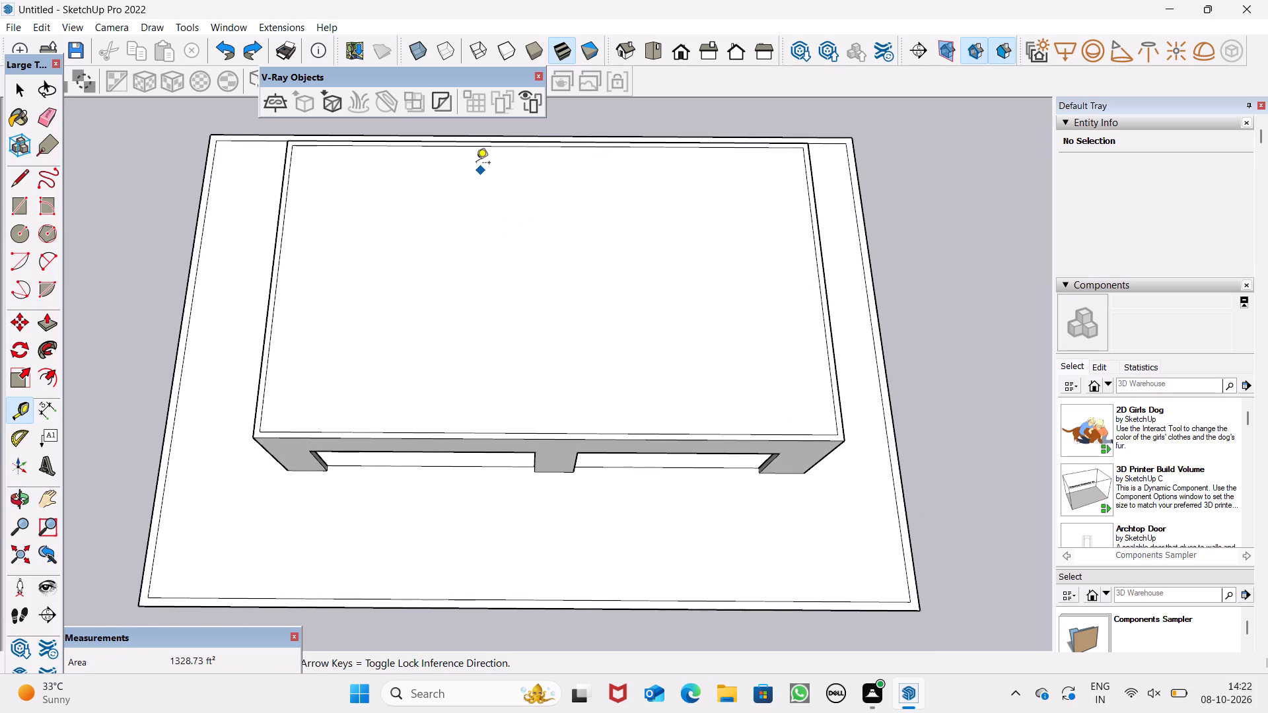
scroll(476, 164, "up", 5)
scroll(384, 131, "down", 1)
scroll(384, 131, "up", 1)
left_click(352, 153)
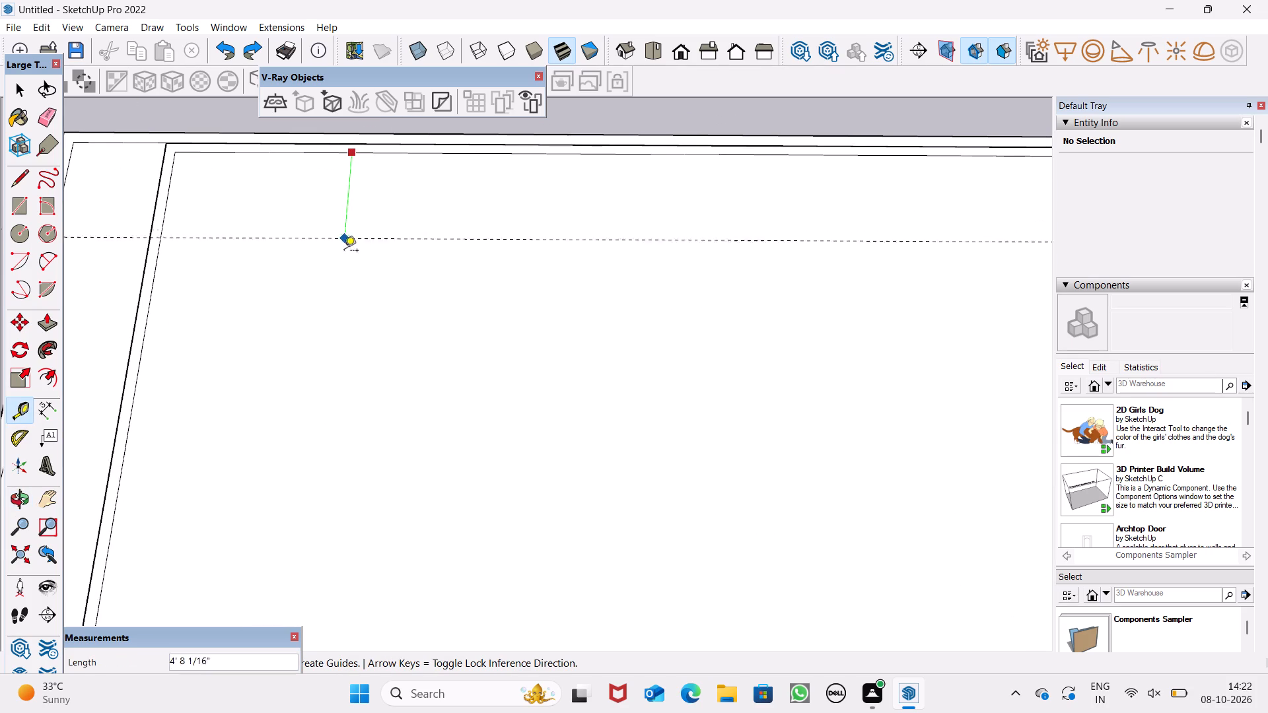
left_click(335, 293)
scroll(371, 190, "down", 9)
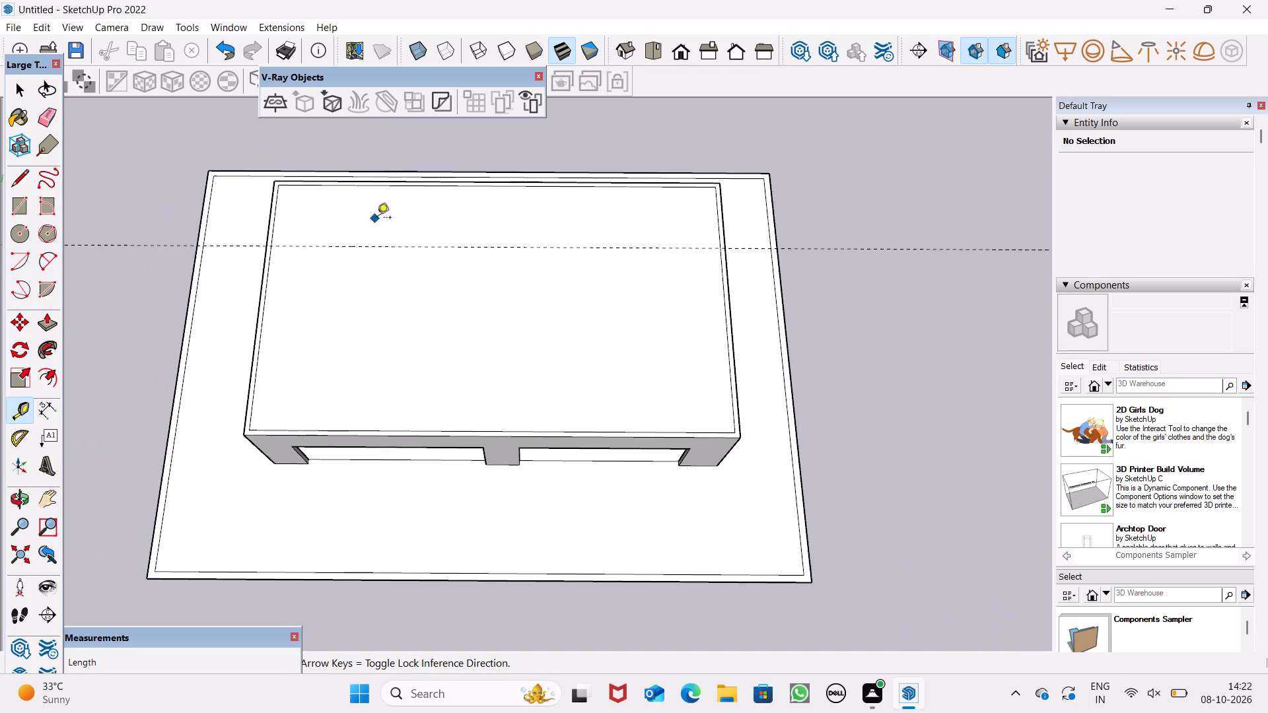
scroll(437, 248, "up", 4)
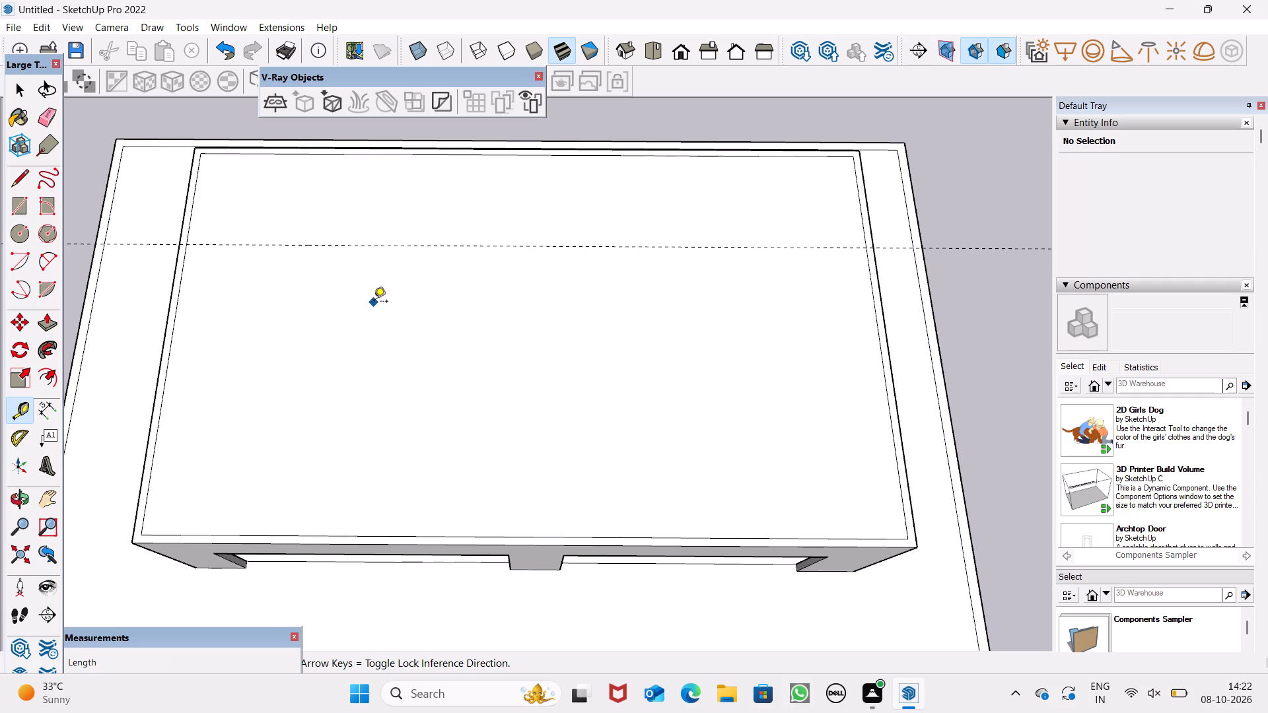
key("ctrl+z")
Place a guide line across the roof about 11' 8" in front of its inner back edge.
left_click(389, 157)
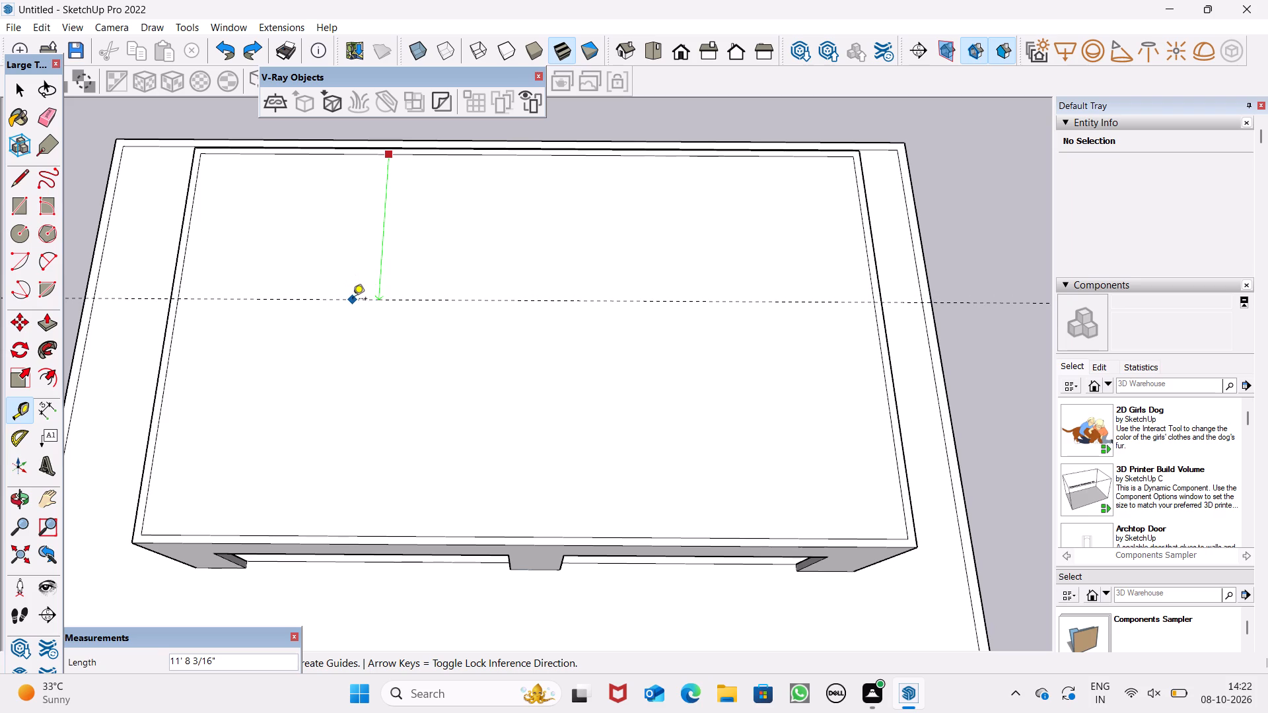
left_click(353, 300)
Place a second parallel guide line across the roof, 6" in front of the first guide.
left_click(353, 299)
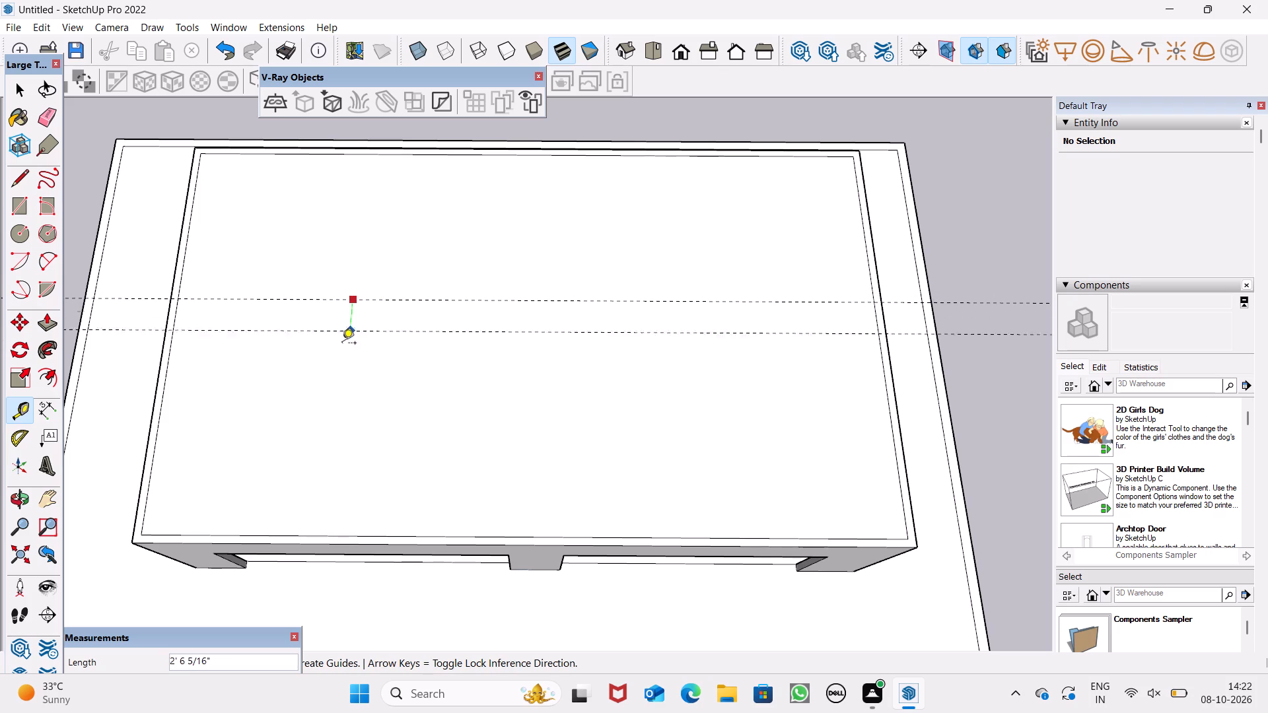
key("6")
key("shift+quotedbl")
key("Return")
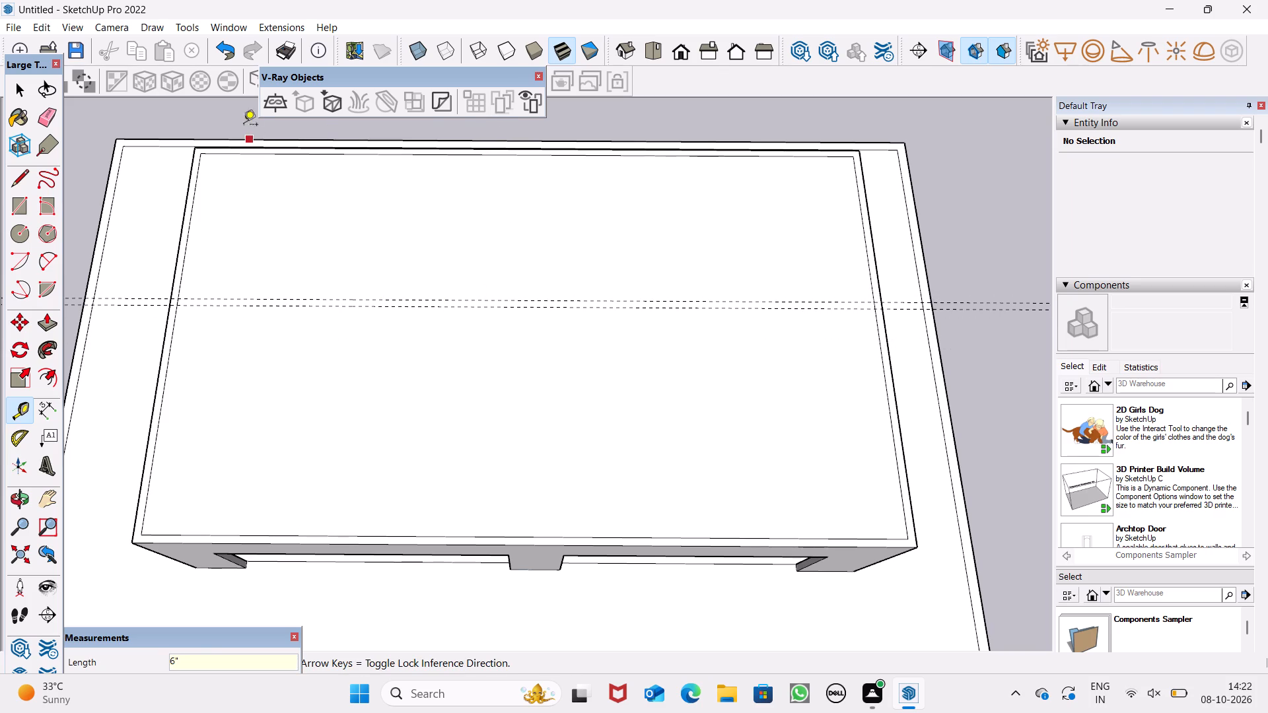
left_click(183, 227)
key("space")
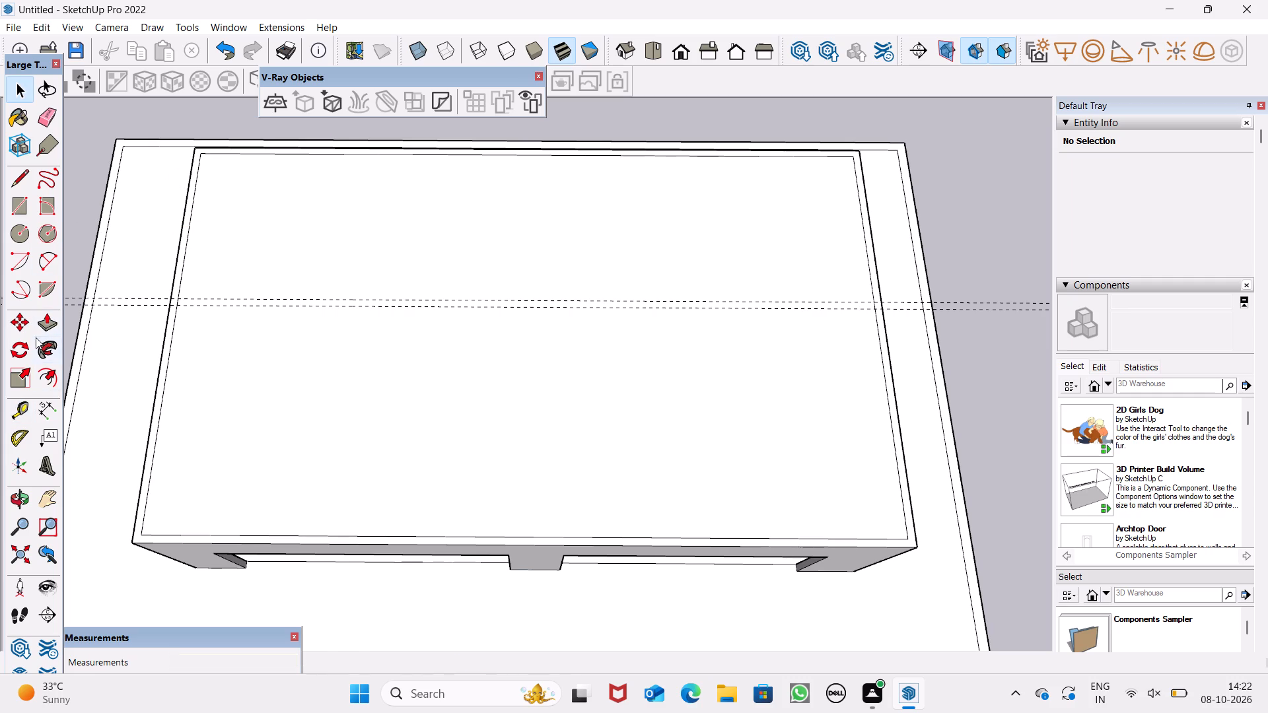
Place two front-to-back guides 6" apart across the roof, the first about 16' 8" from its left inner edge.
left_click(22, 417)
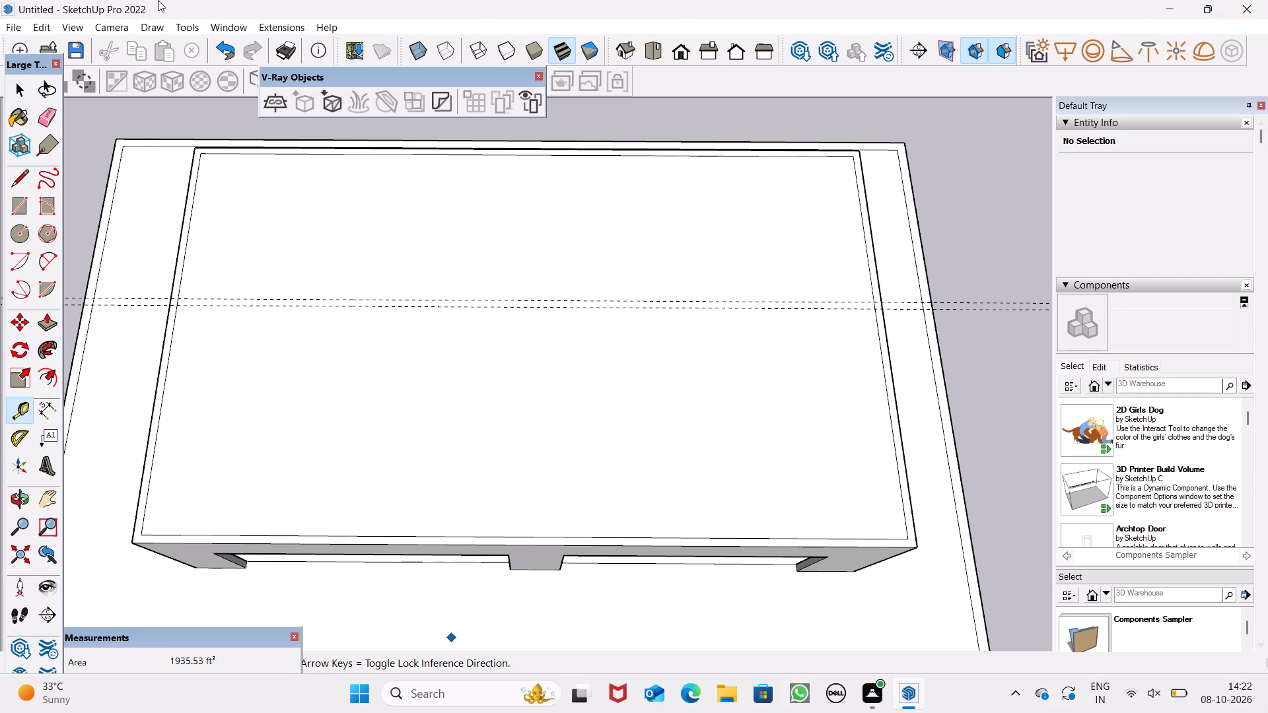
left_click(182, 269)
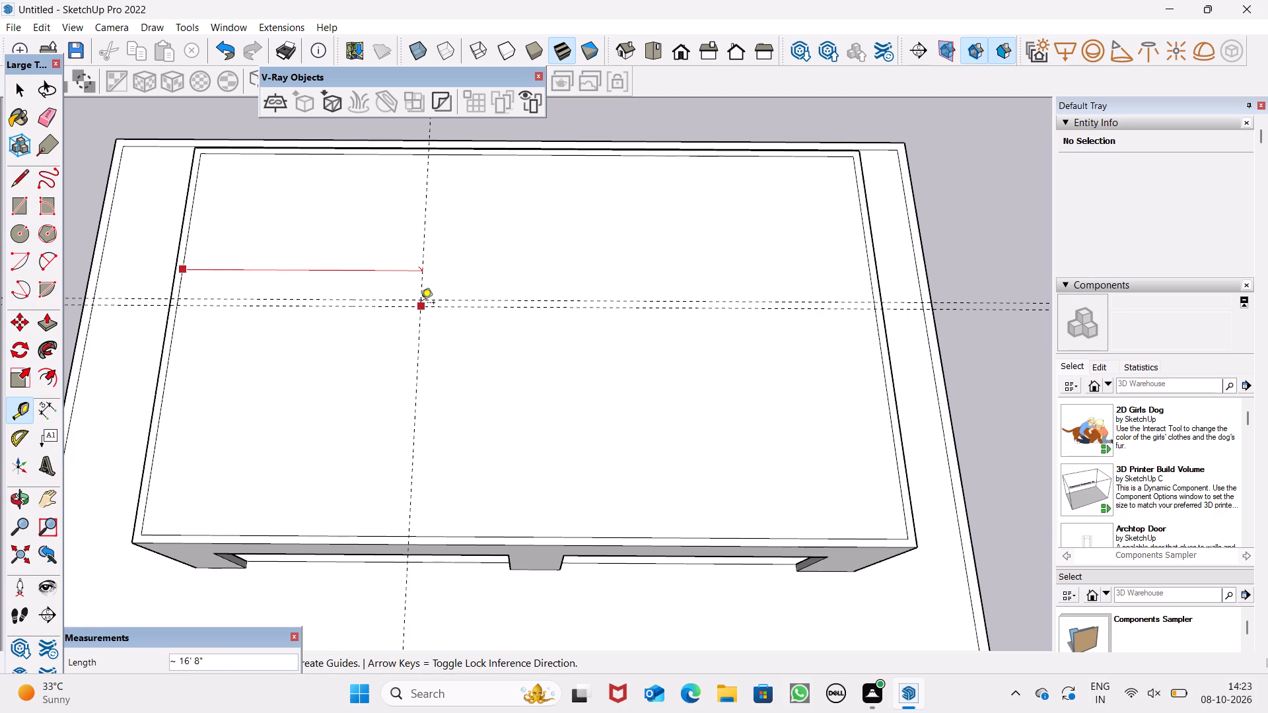
left_click(421, 304)
left_click(423, 289)
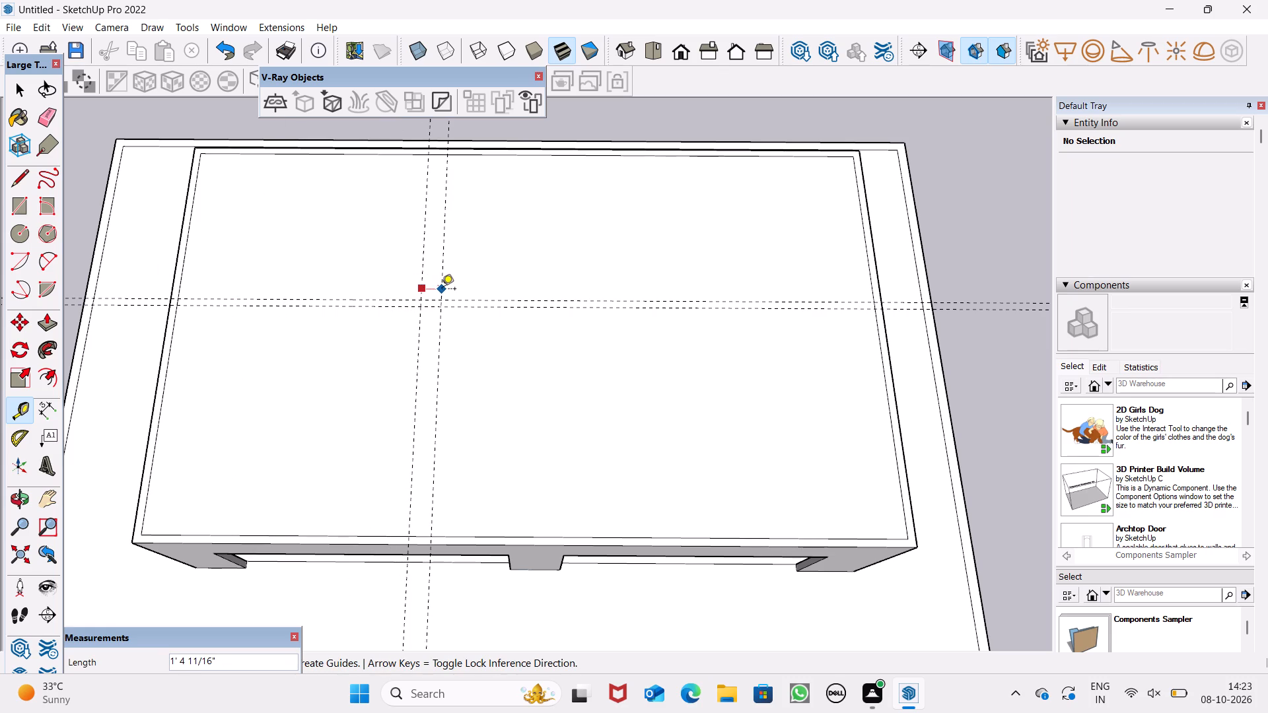
type("6\"")
key("Return")
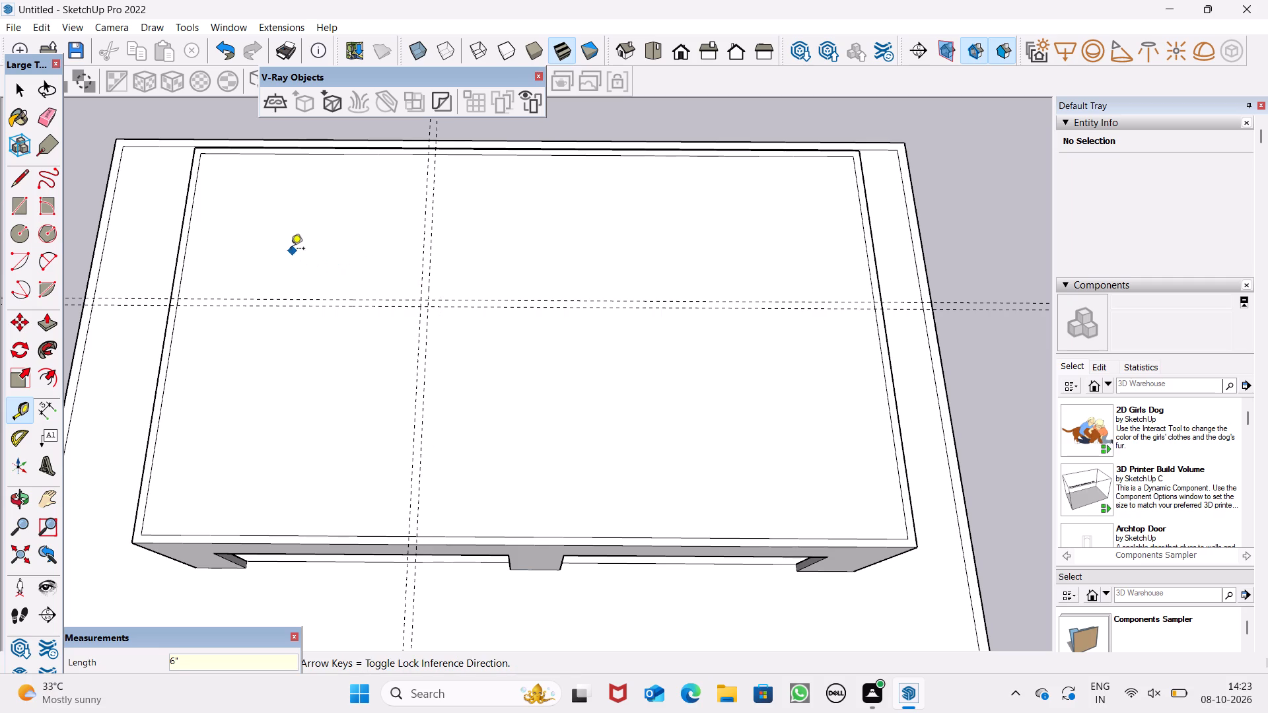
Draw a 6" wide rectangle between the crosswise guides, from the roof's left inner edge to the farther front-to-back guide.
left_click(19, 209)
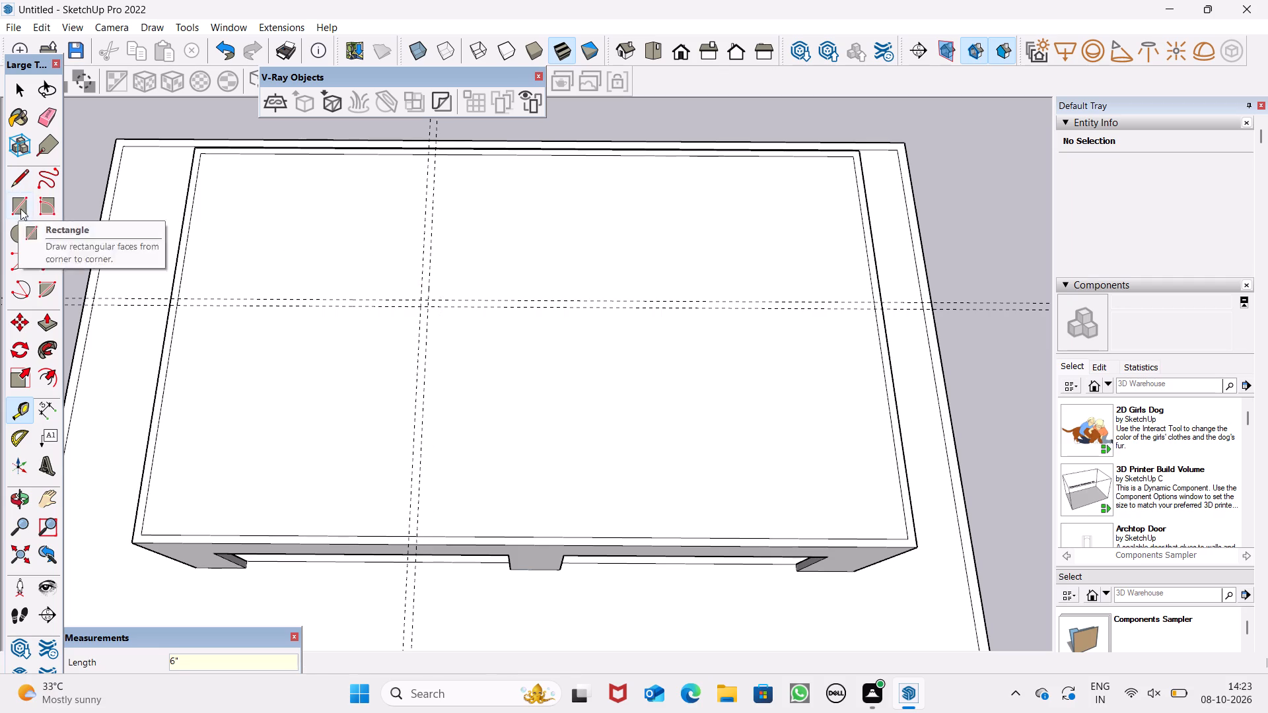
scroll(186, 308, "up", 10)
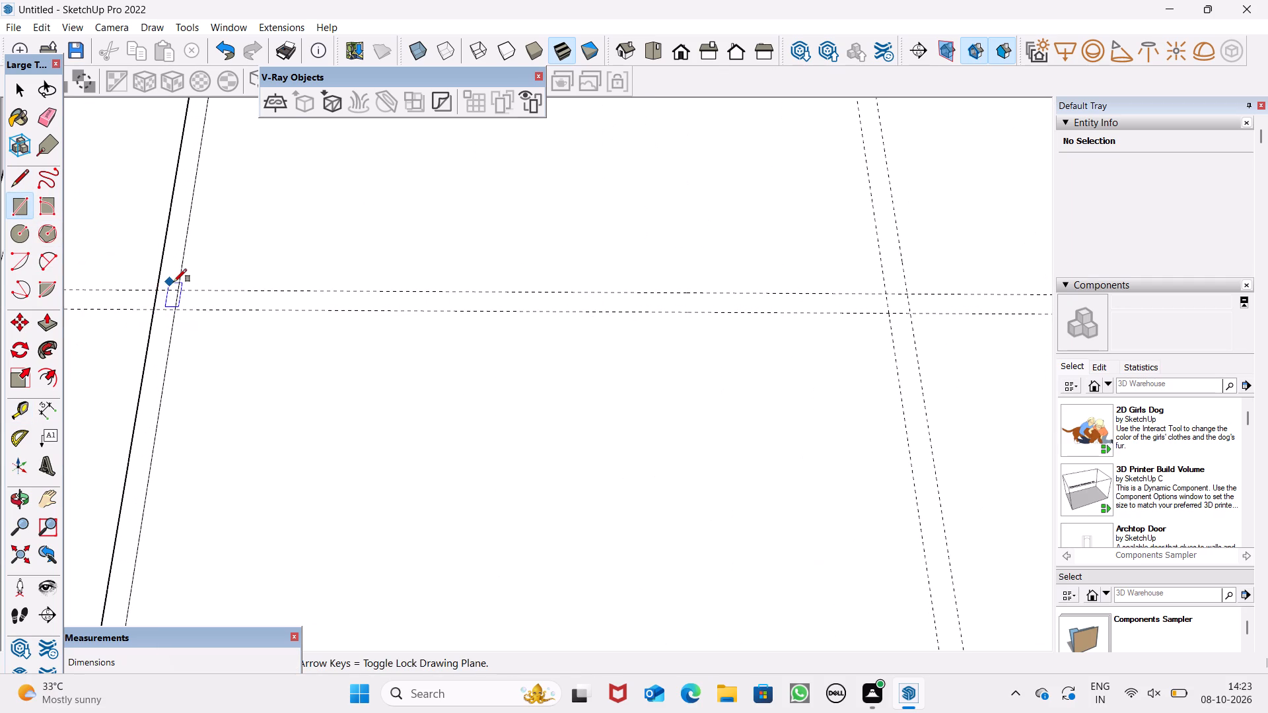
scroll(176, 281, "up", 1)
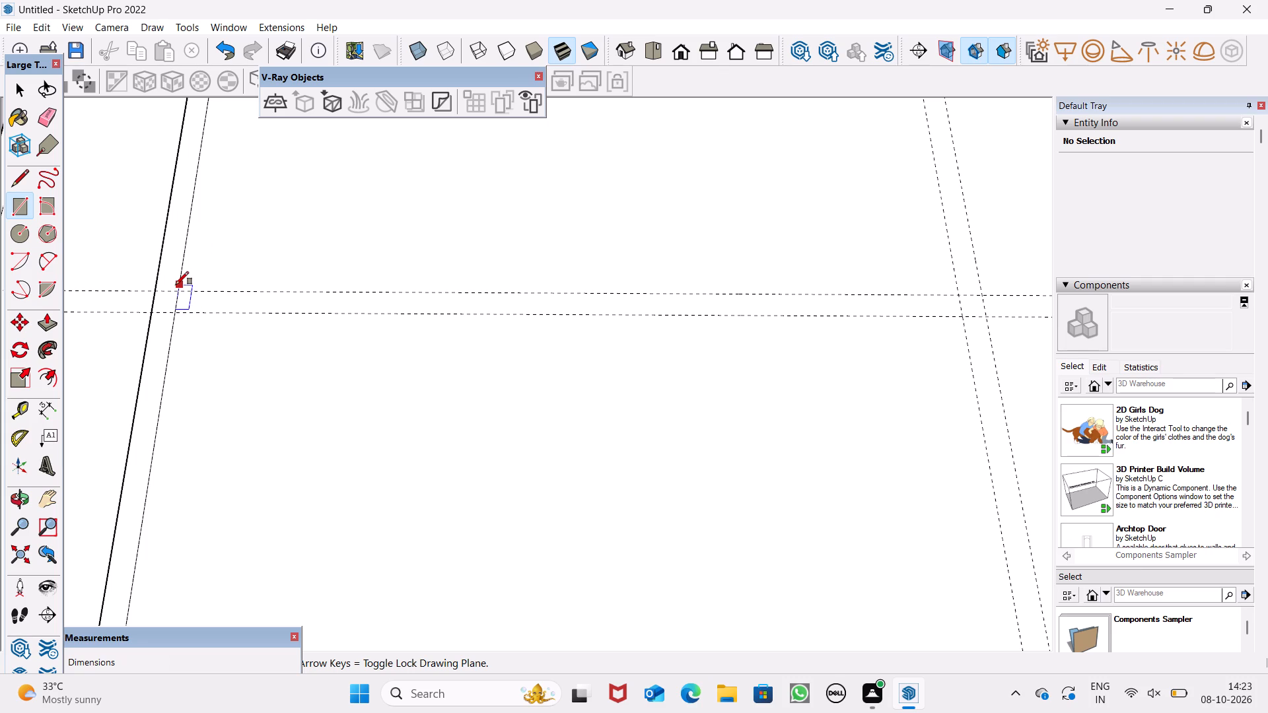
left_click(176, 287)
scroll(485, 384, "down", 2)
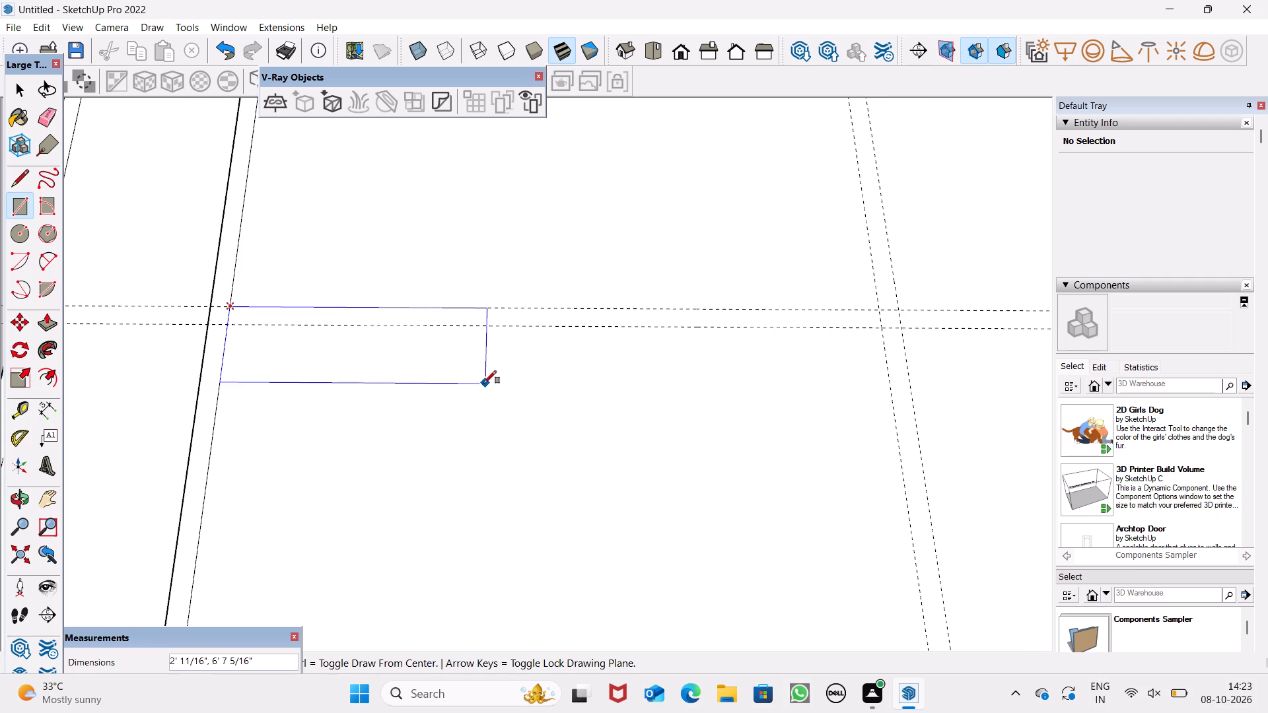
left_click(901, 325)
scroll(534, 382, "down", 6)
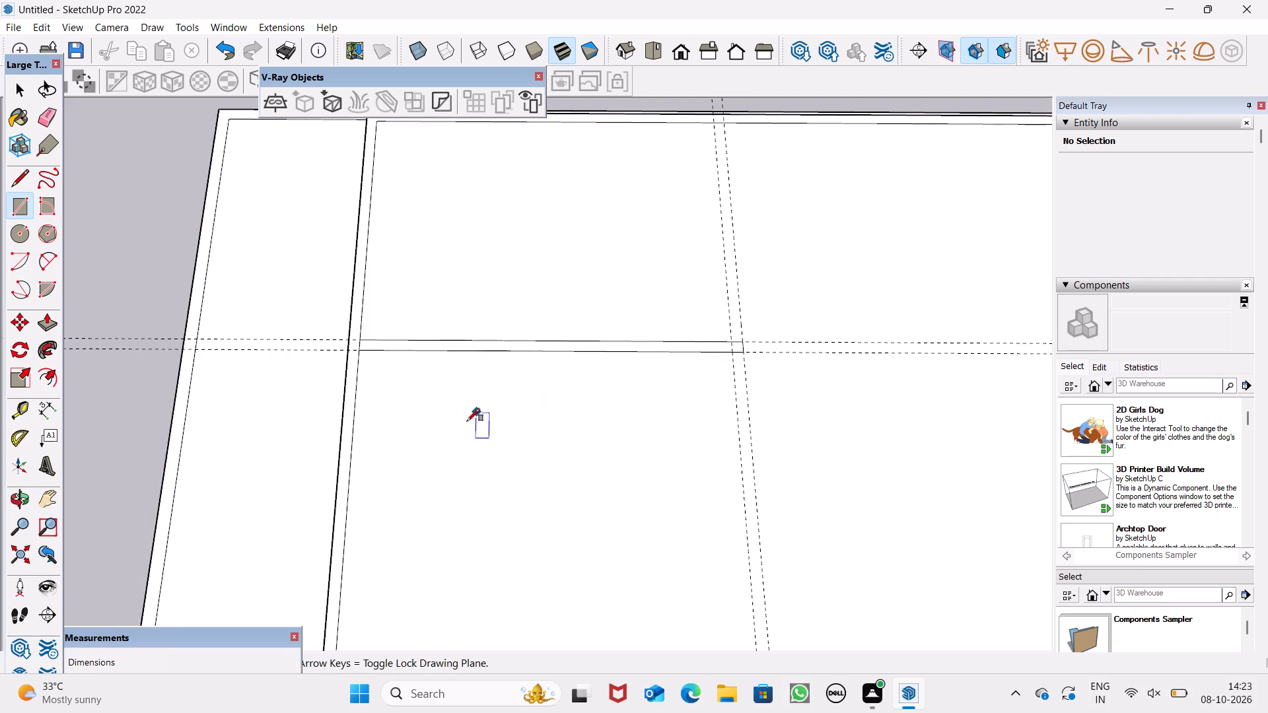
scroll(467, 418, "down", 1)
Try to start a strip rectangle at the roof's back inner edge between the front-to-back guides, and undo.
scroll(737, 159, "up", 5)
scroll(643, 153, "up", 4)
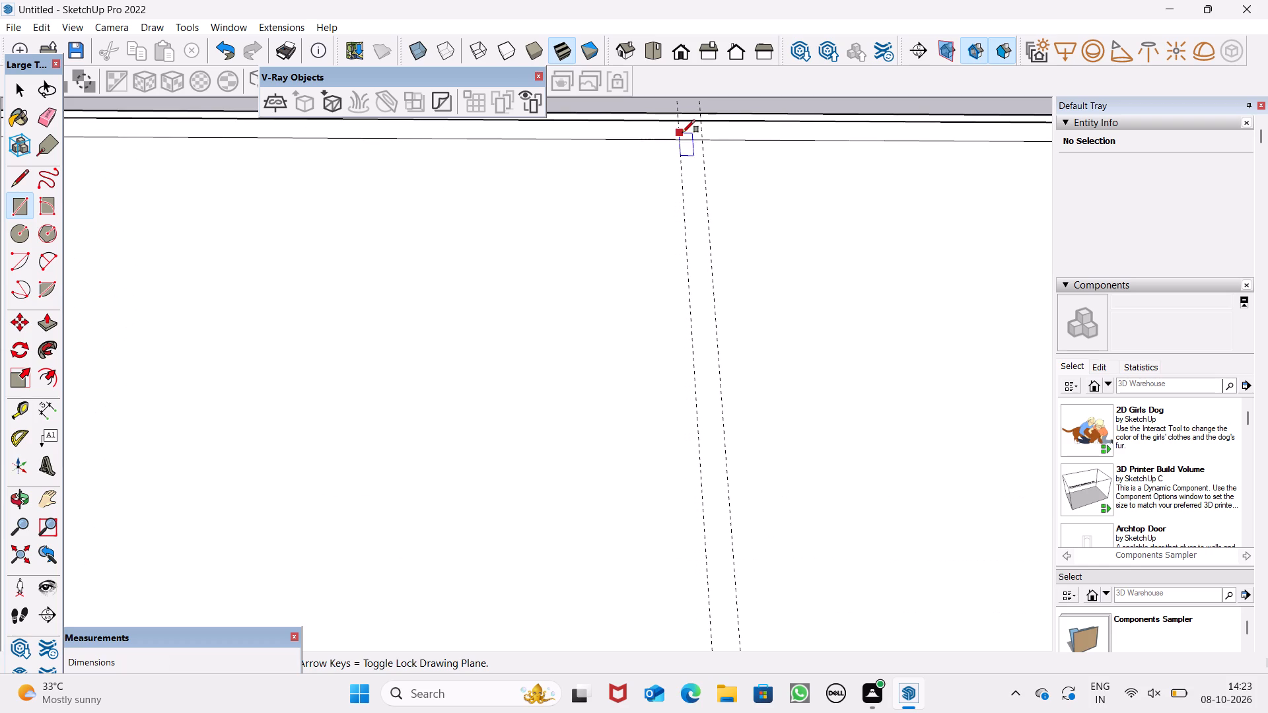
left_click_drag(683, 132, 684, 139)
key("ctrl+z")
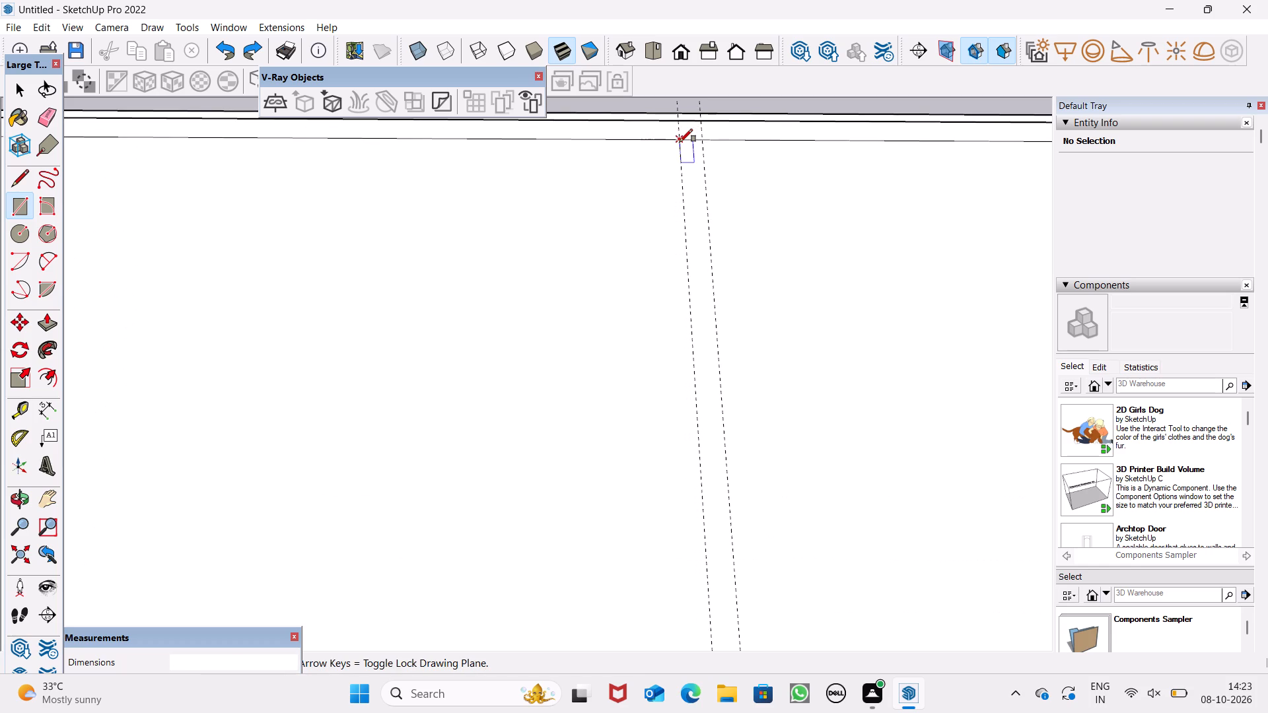
Draw a 6" by about 12' 2" rectangle between the front-to-back guides, from the back inner edge to the front crosswise guide.
left_click(680, 142)
scroll(727, 278, "down", 6)
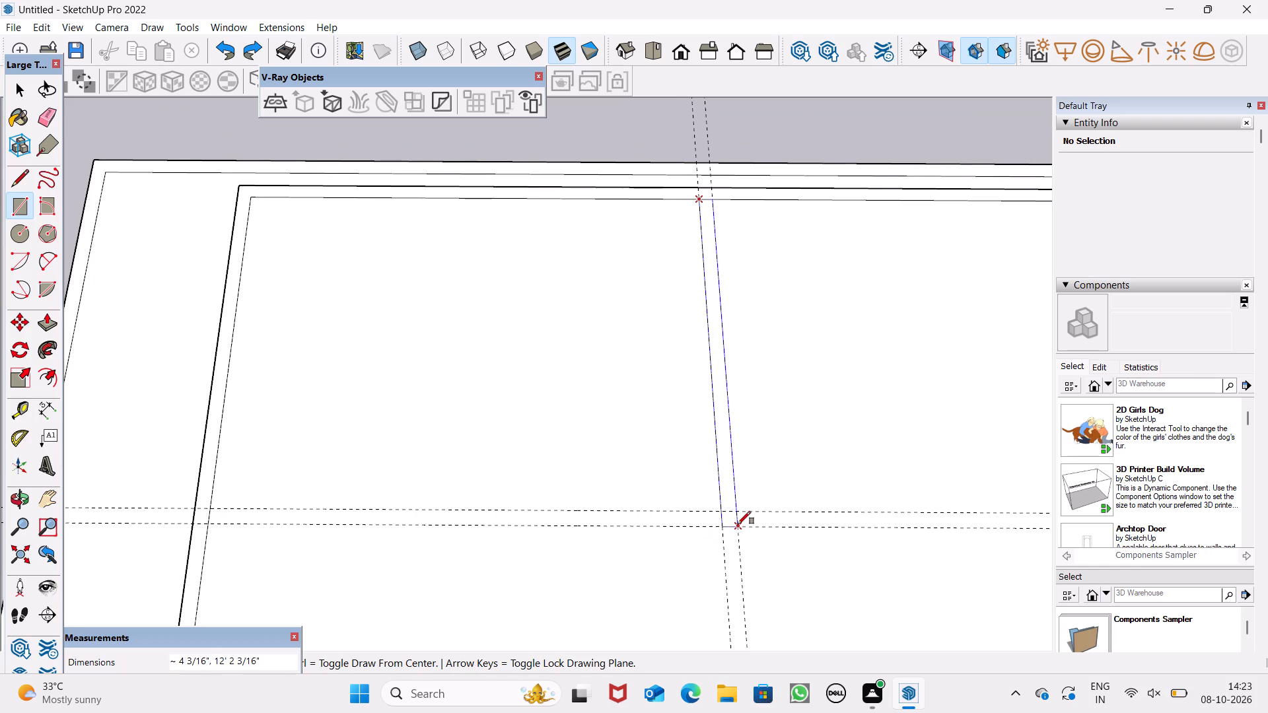
left_click(738, 524)
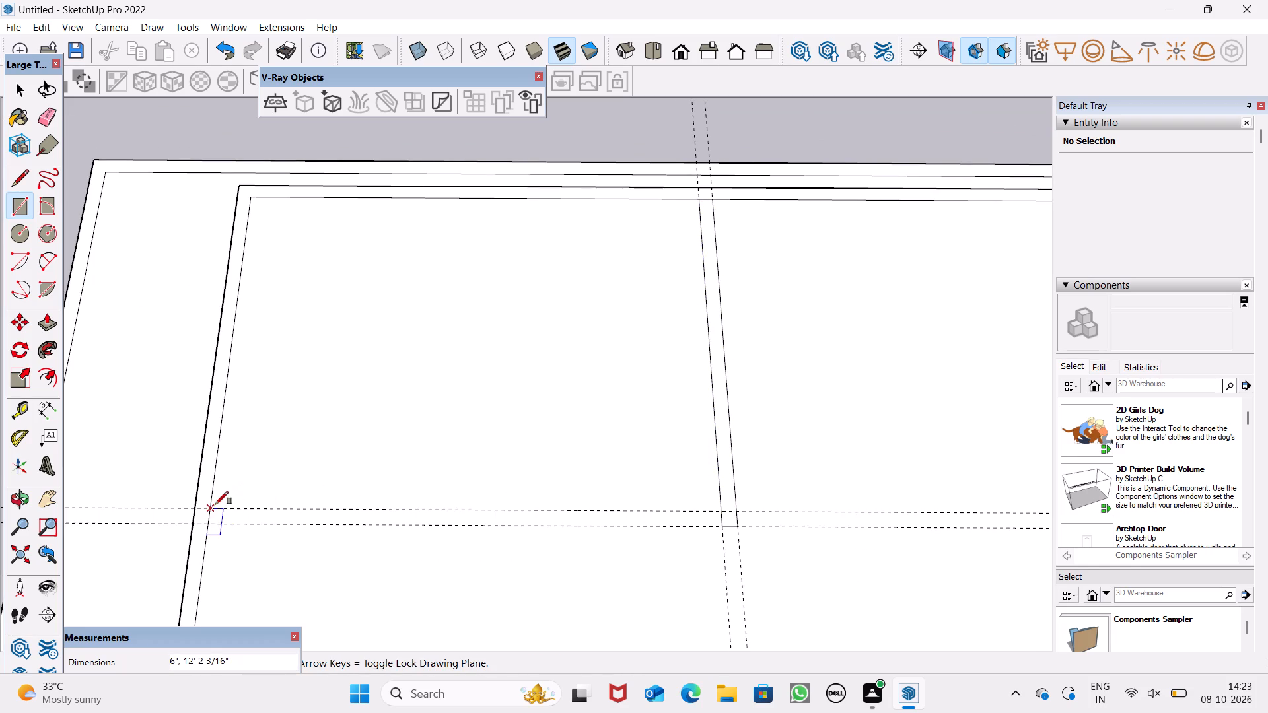
Draw a 6" by about 17' 2" rectangle between the crosswise guides, from the left inner edge to the farther front-to-back guide.
left_click(215, 504)
left_click(738, 529)
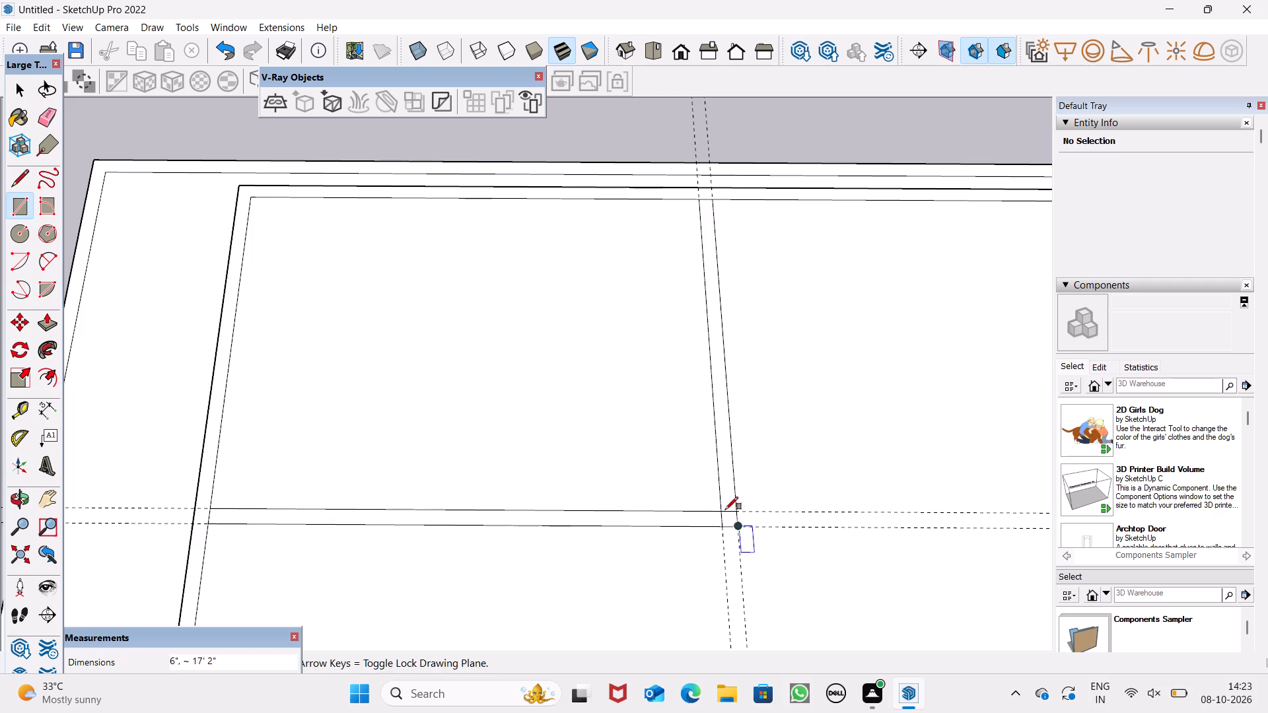
key("space")
Place a crosswise guide about 11' 4" in front of the existing crosswise guides on the roof.
scroll(658, 475, "down", 2)
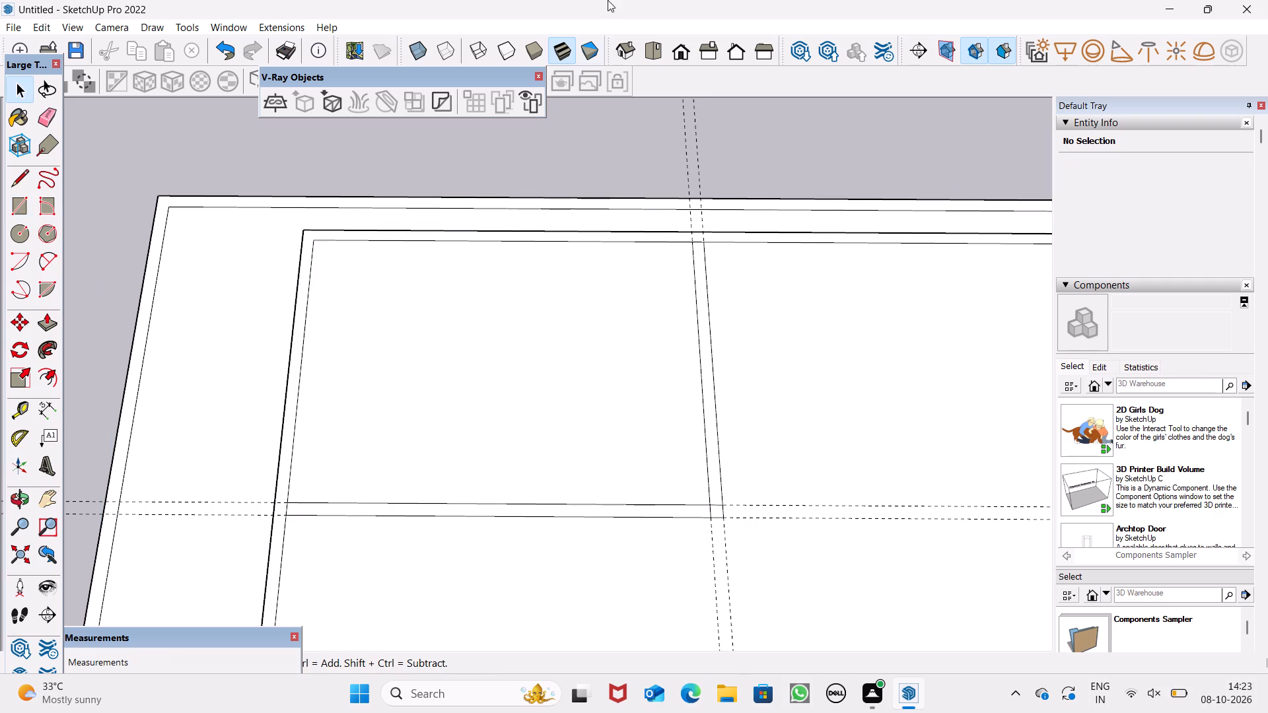
scroll(579, 295, "down", 8)
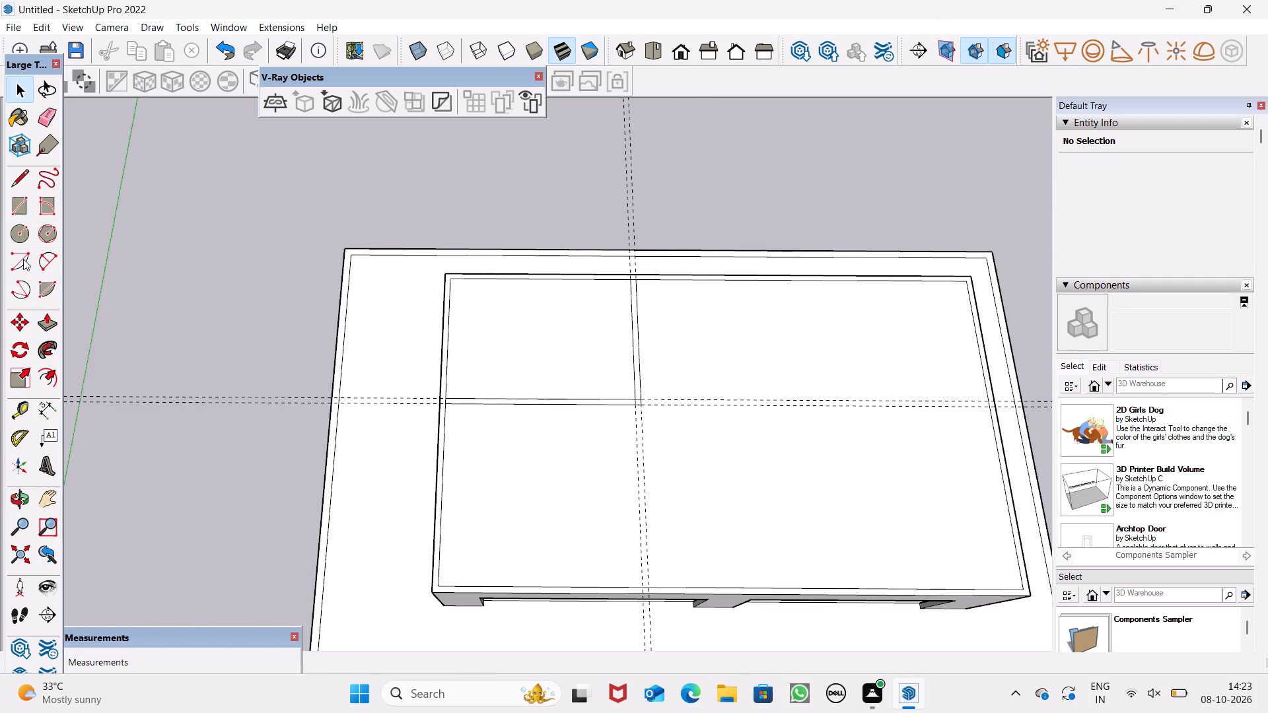
left_click(20, 420)
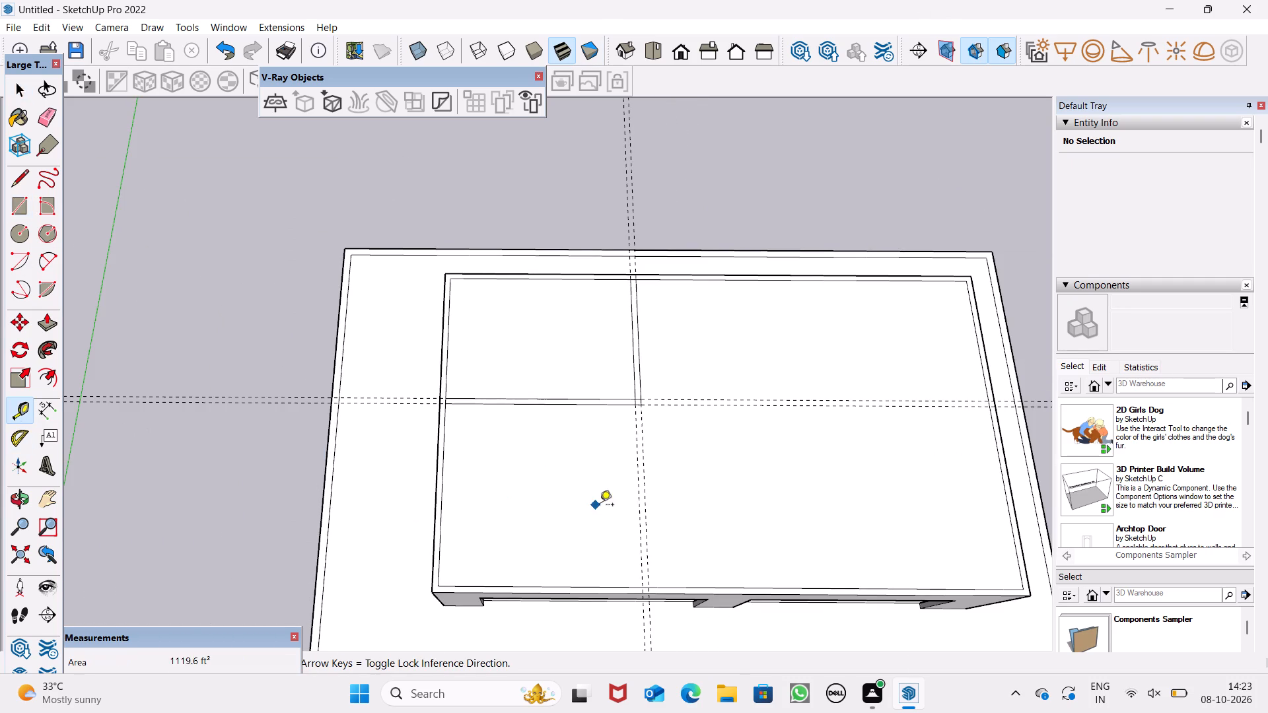
left_click(770, 409)
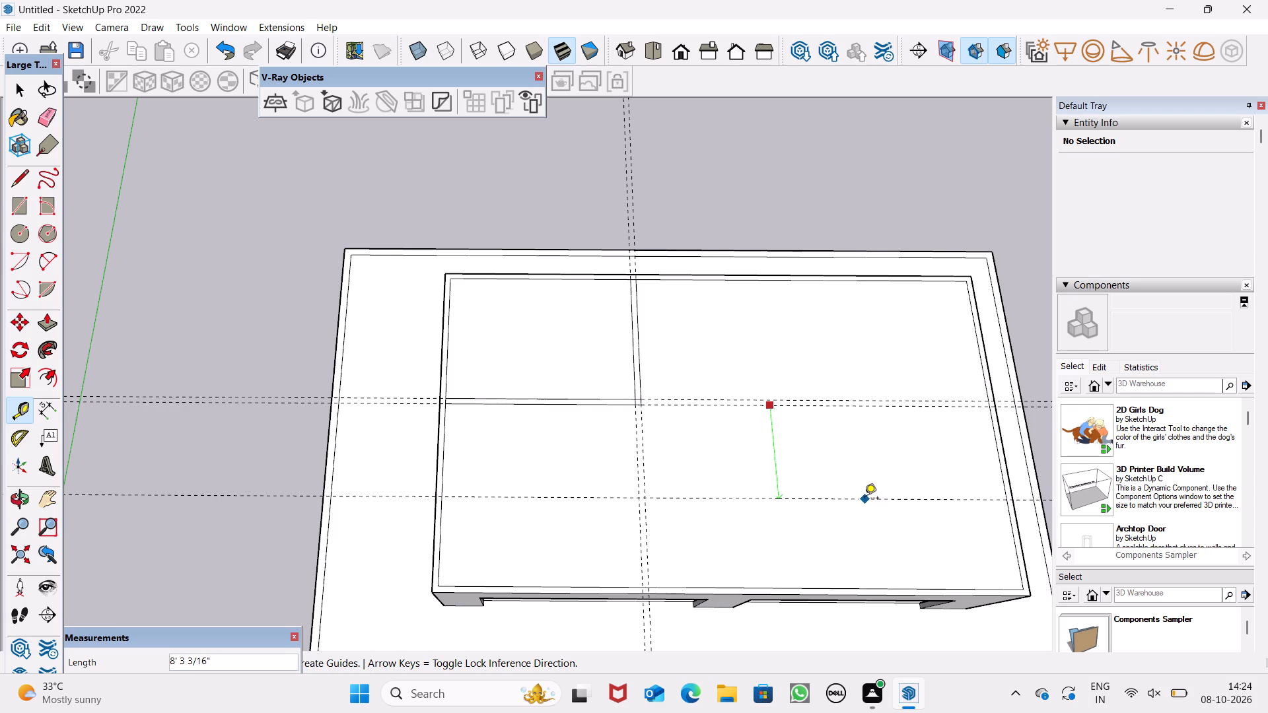
scroll(864, 499, "down", 3)
scroll(863, 488, "up", 7)
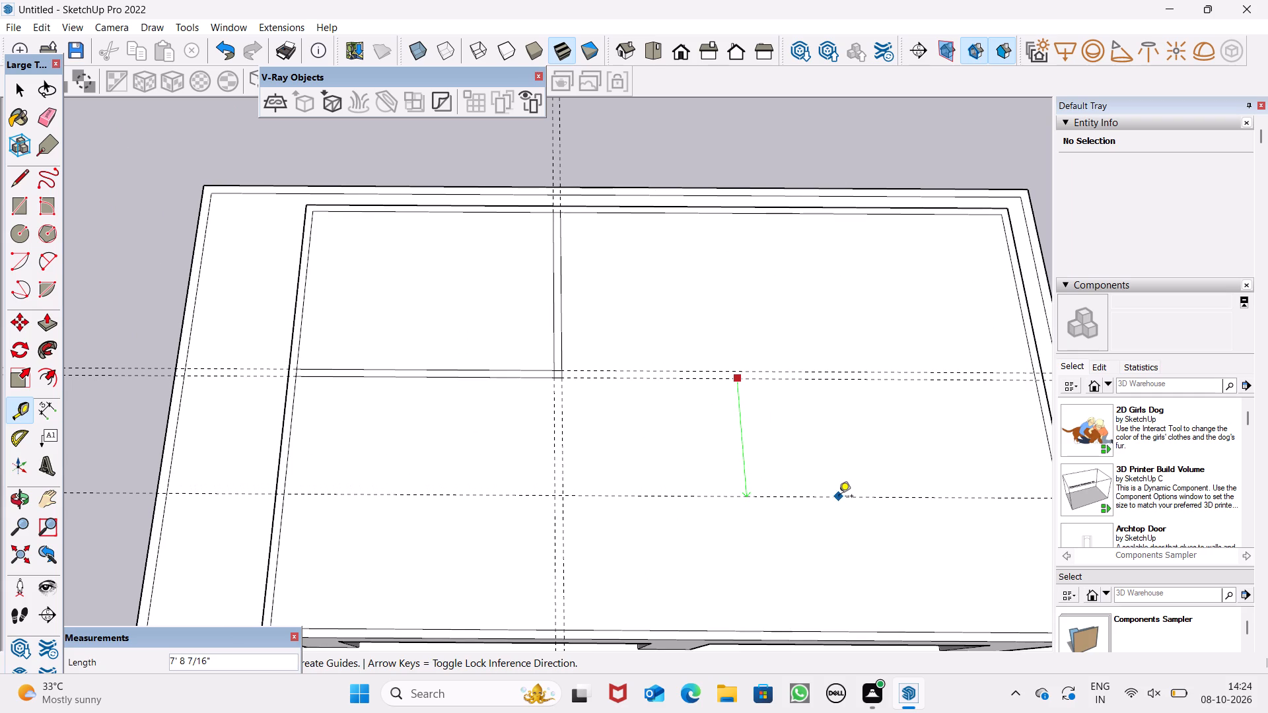
scroll(837, 506, "down", 6)
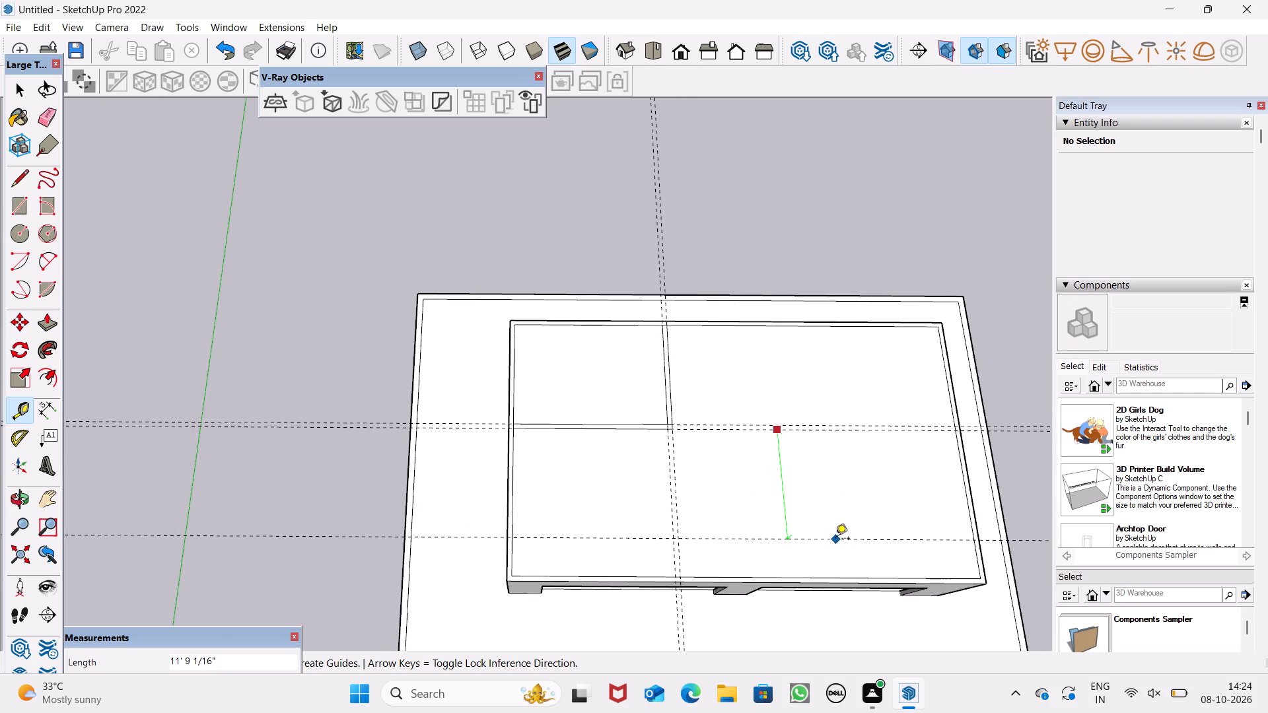
scroll(831, 479, "down", 1)
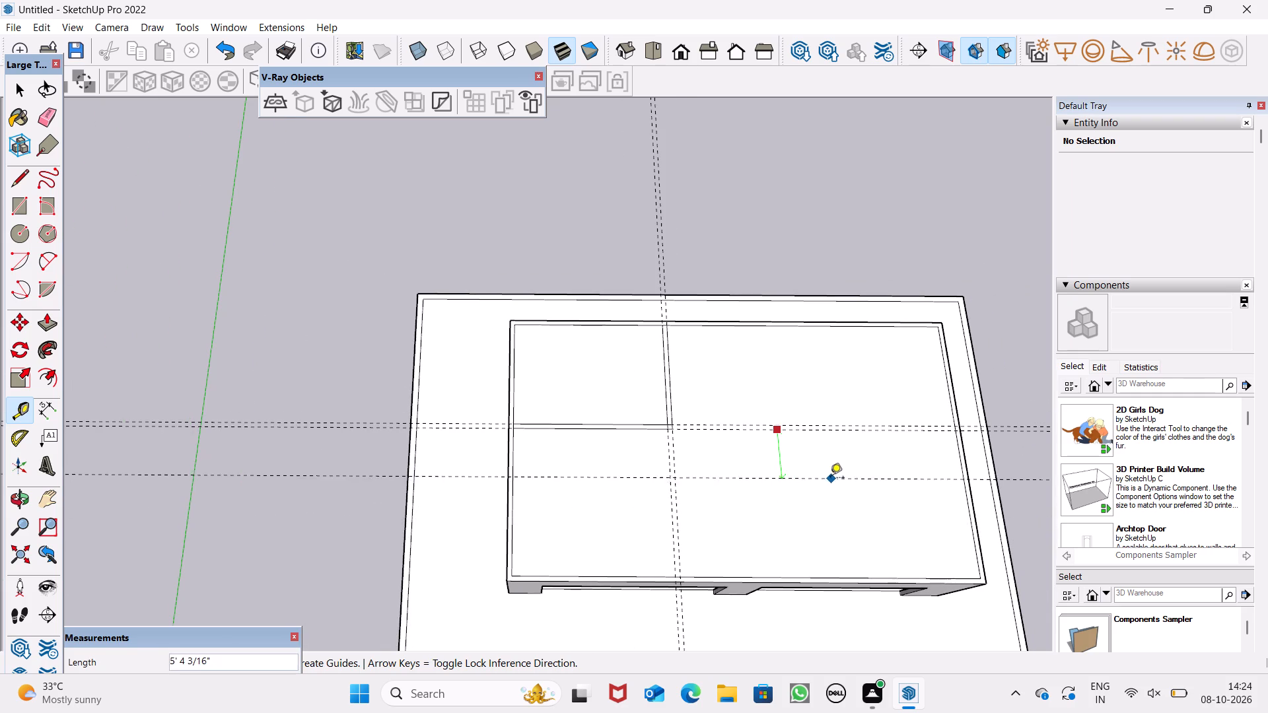
scroll(830, 479, "down", 1)
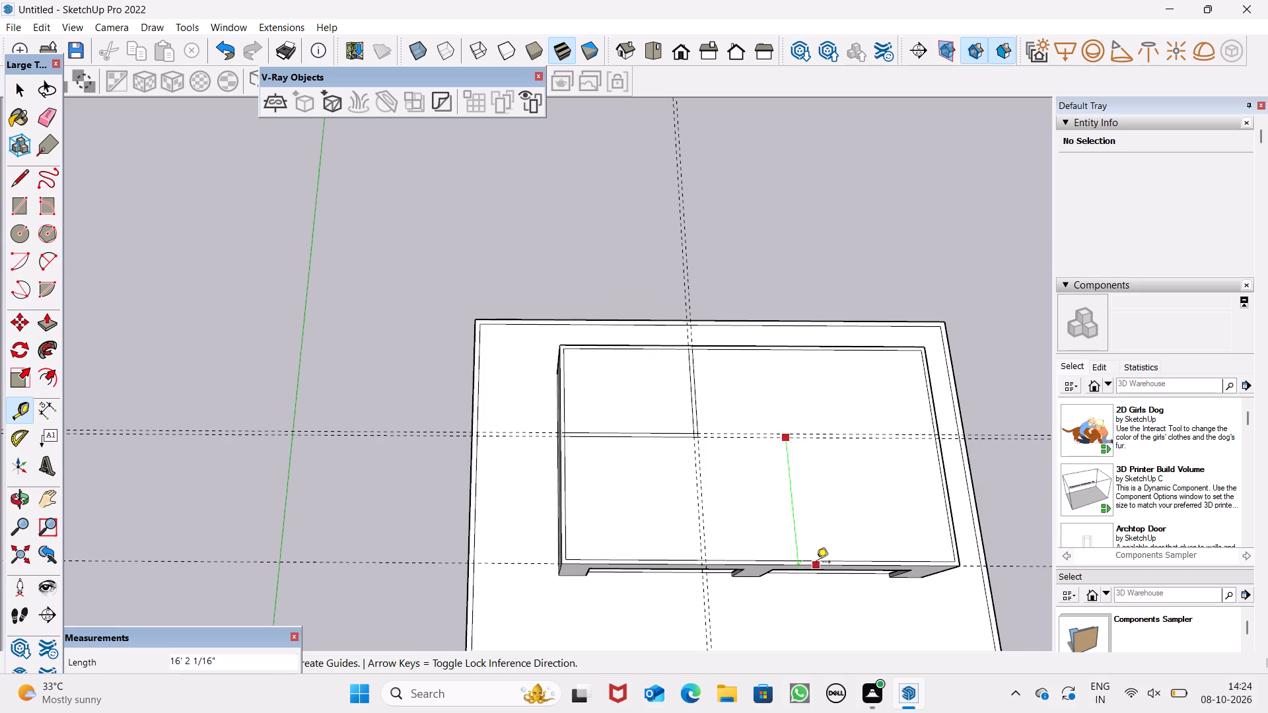
scroll(820, 547, "up", 3)
scroll(820, 545, "down", 1)
scroll(820, 545, "up", 2)
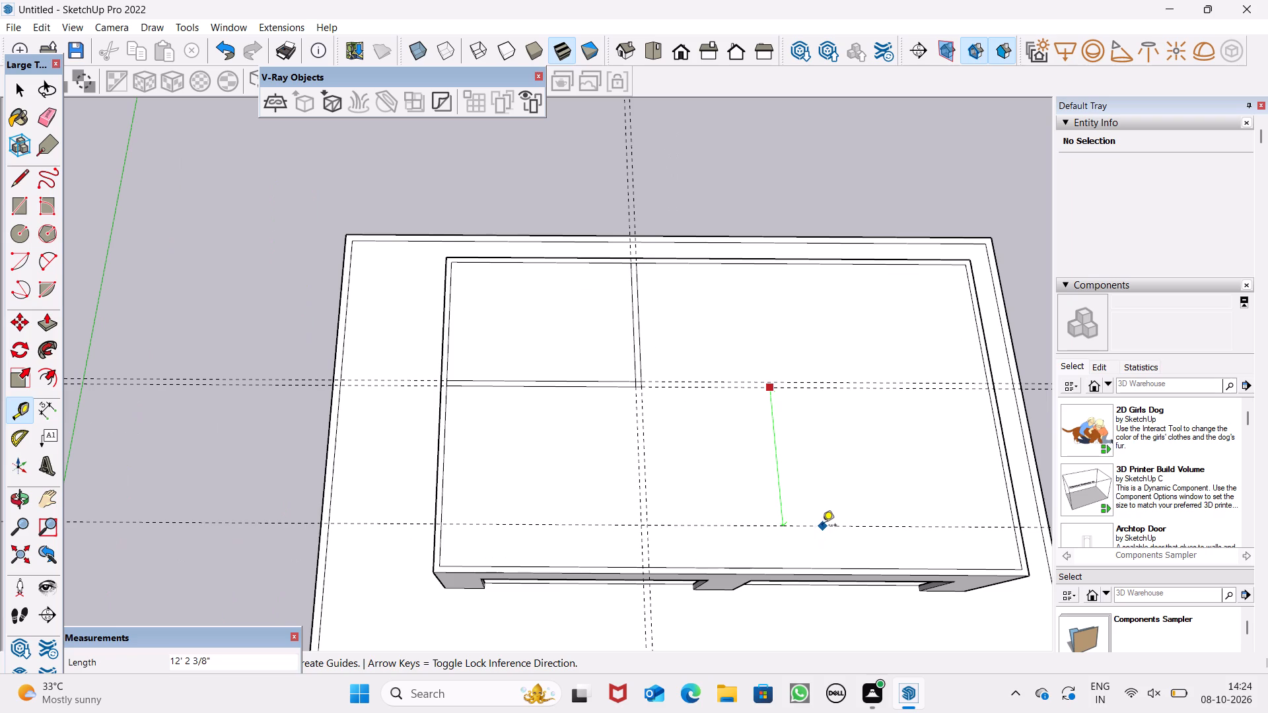
left_click(816, 516)
Place a parallel guide 6" in front of the new crosswise guide near the roof's front.
left_click(773, 518)
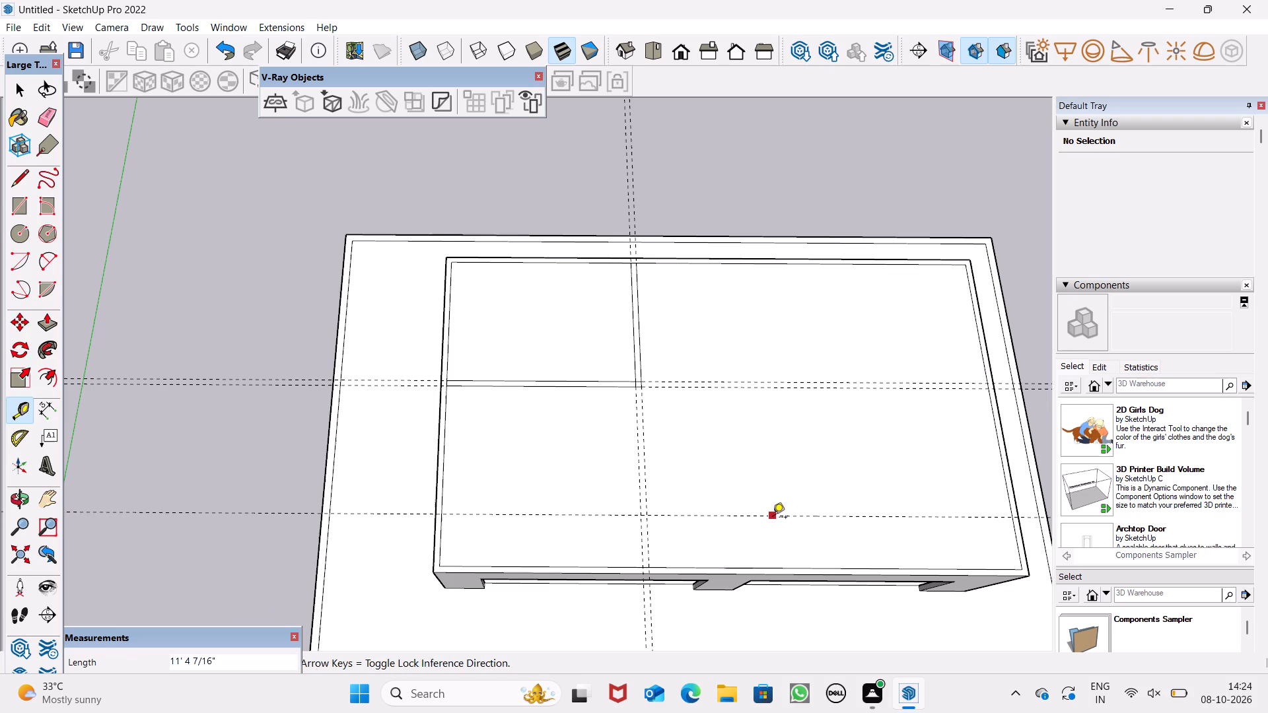
key("6")
key("shift+quotedbl")
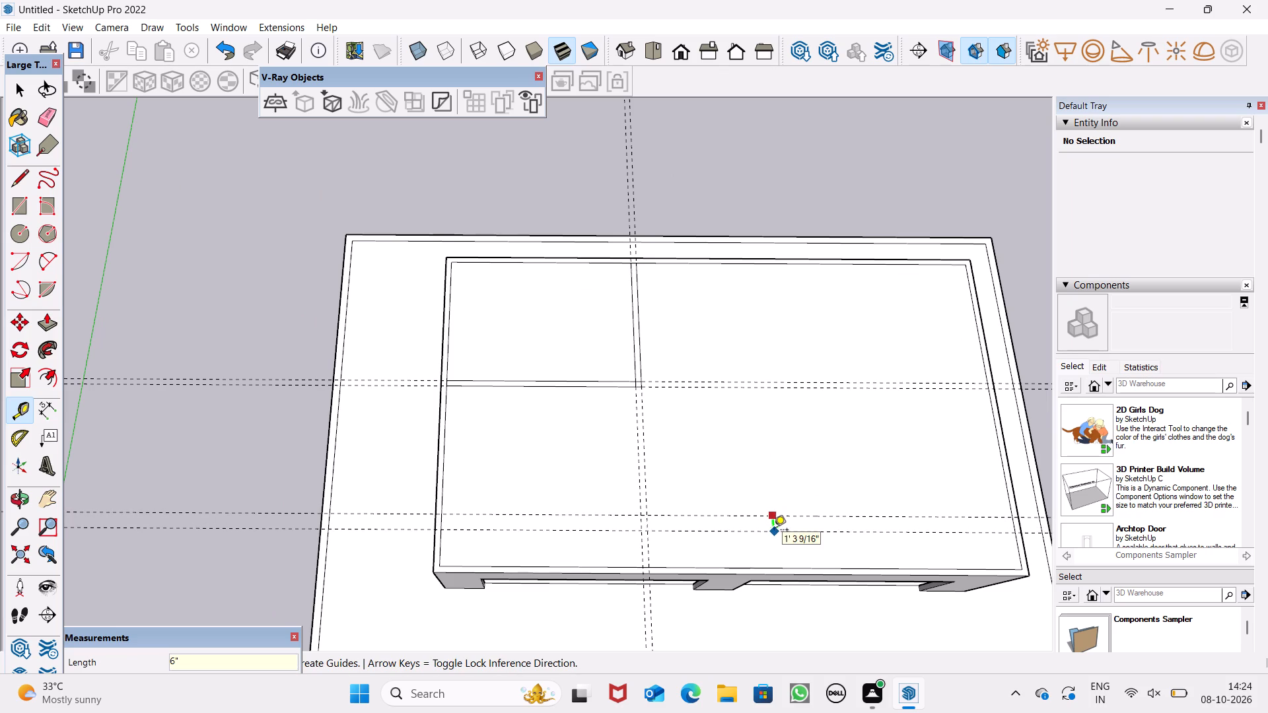
key("Return")
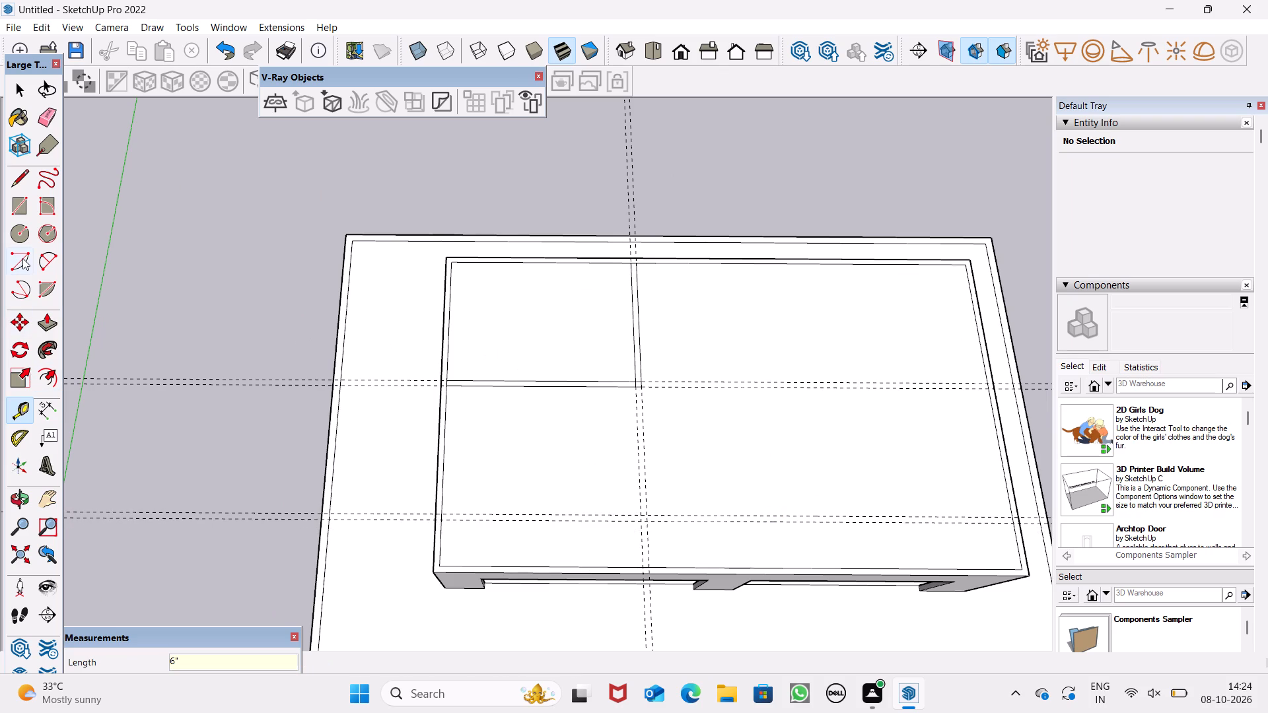
Draw a 6" wide rectangle between the front-to-back guides, from the strips' junction to the frontmost crosswise guide.
left_click(32, 212)
scroll(754, 478, "up", 5)
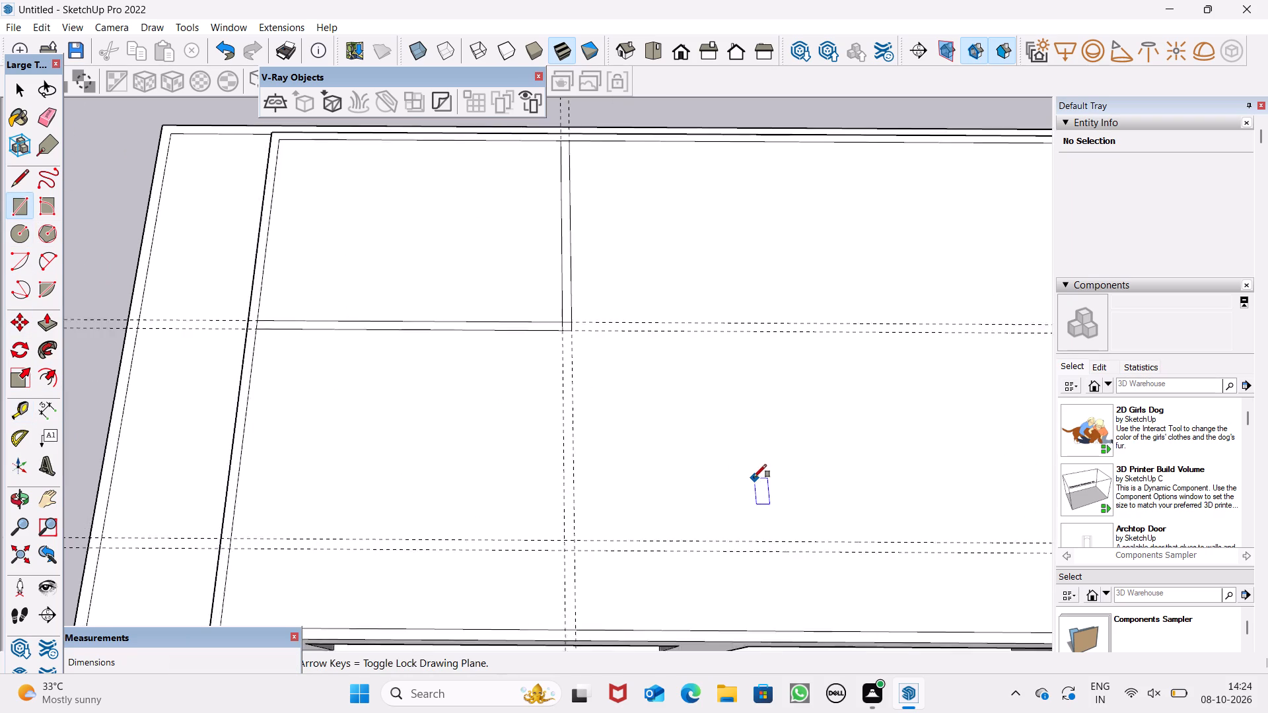
scroll(754, 477, "up", 1)
left_click(541, 309)
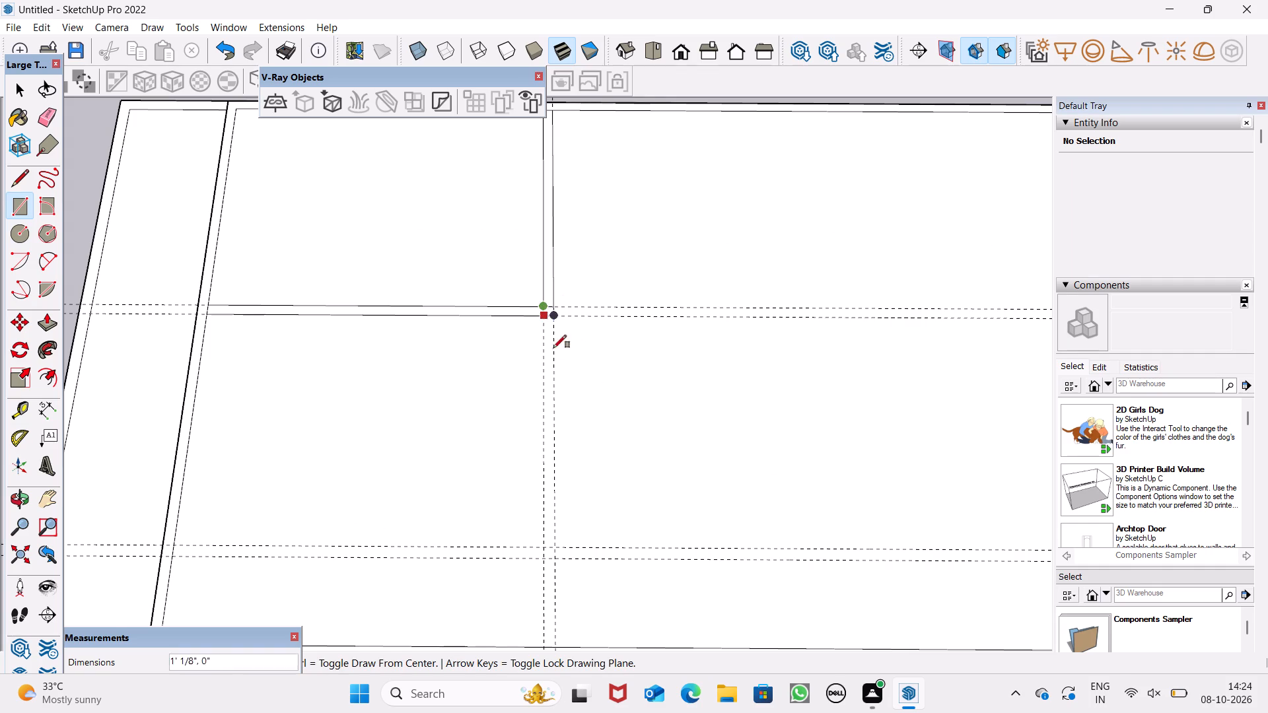
left_click_drag(555, 559, 562, 542)
key("space")
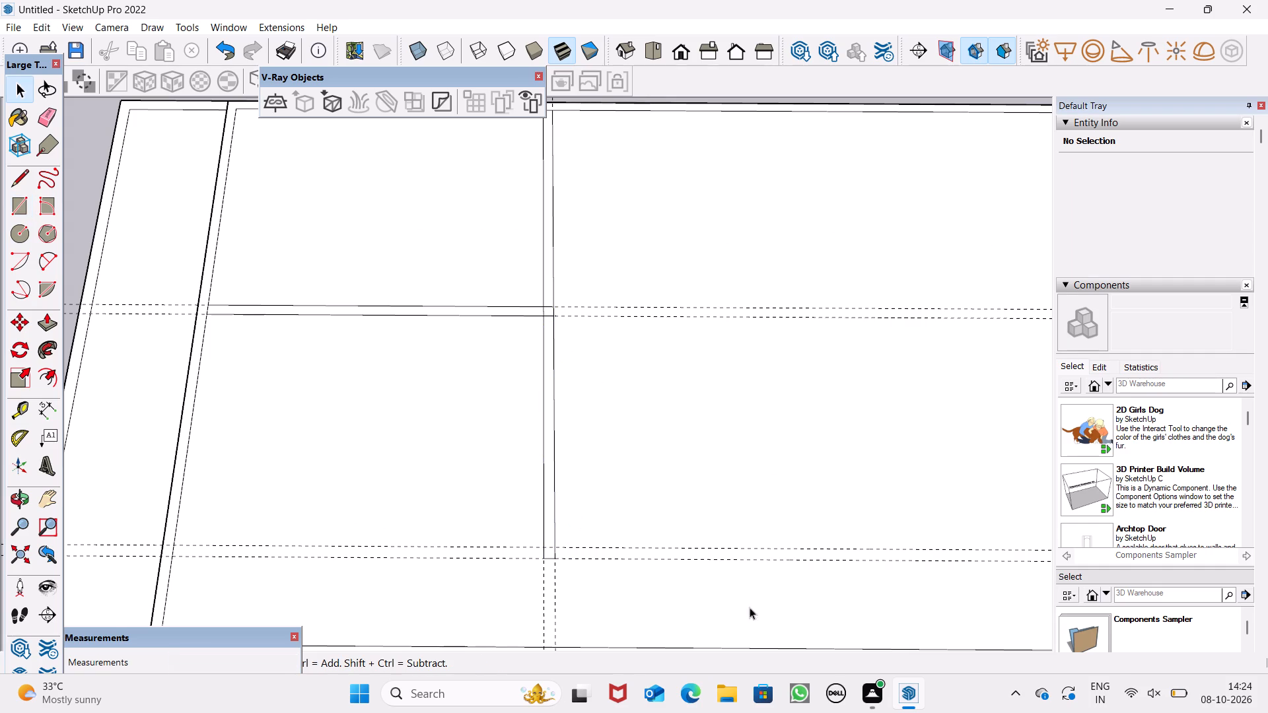
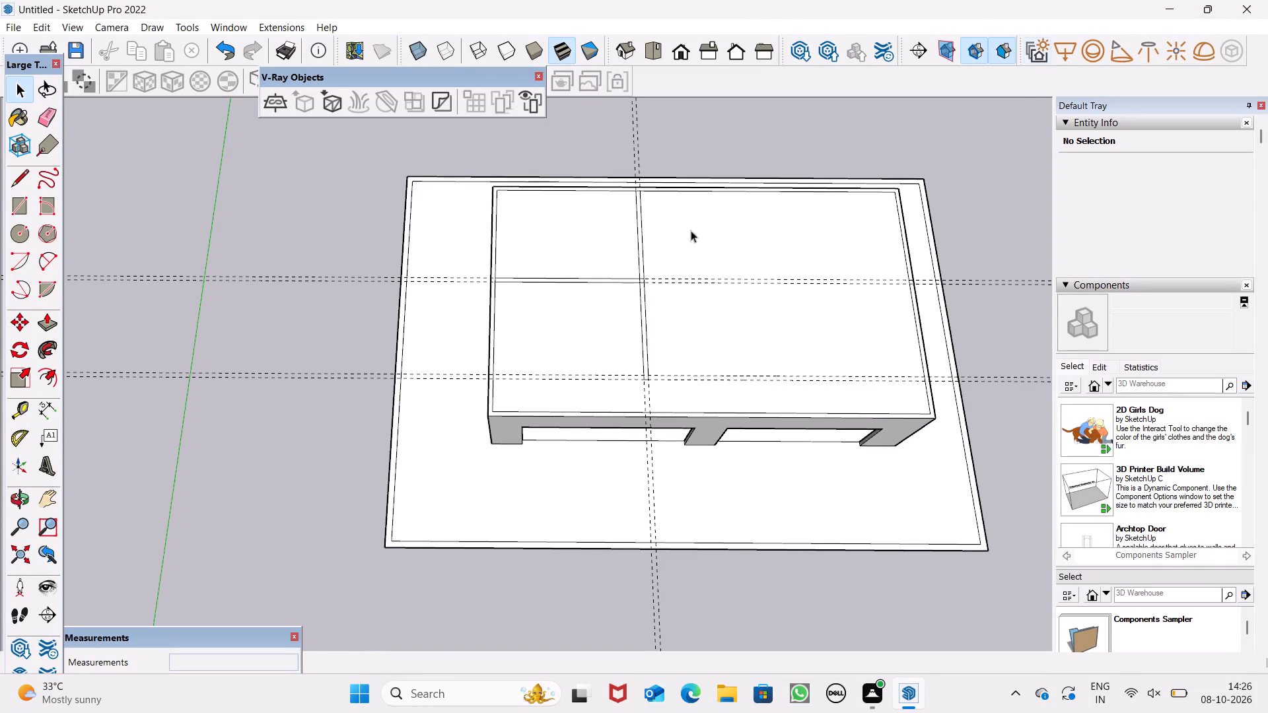
Draw a 6" by about 31' rectangle between the two frontmost crosswise guides, from the front-to-back strip to the roof's right inner edge.
scroll(627, 277, "down", 2)
scroll(860, 365, "up", 5)
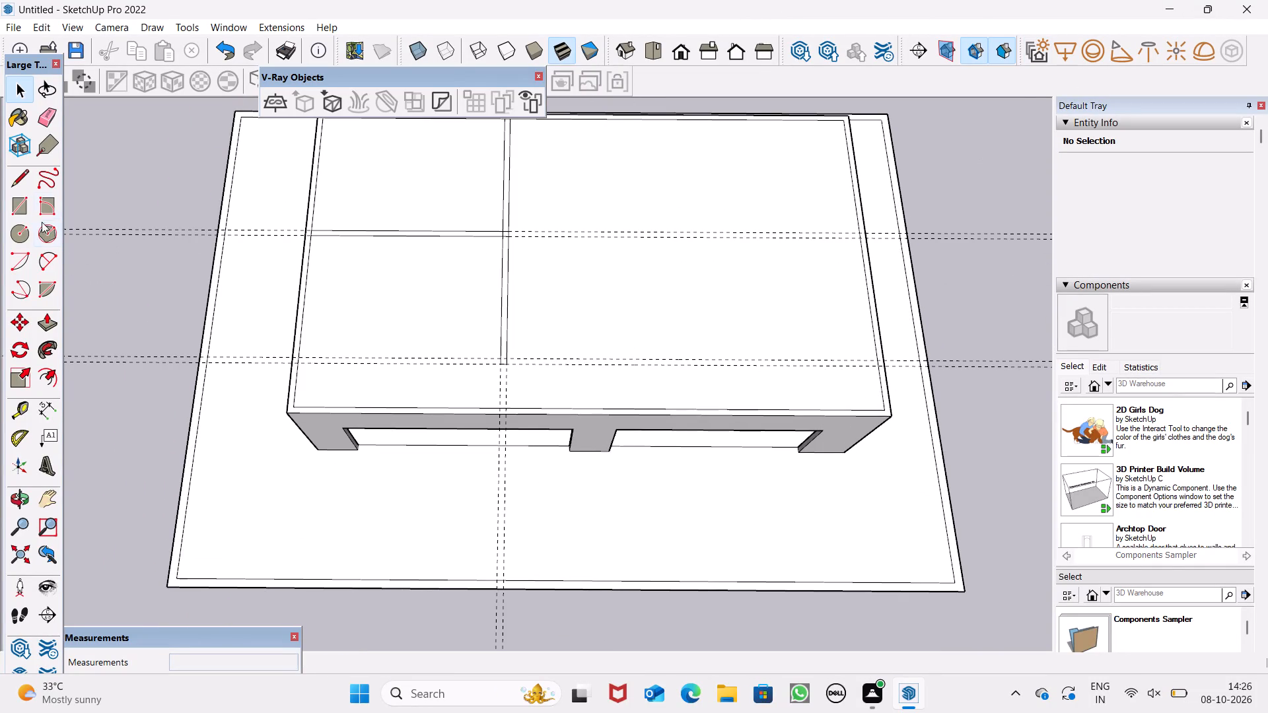
left_click(16, 209)
scroll(1020, 370, "up", 2)
scroll(1020, 370, "down", 1)
scroll(1020, 370, "up", 2)
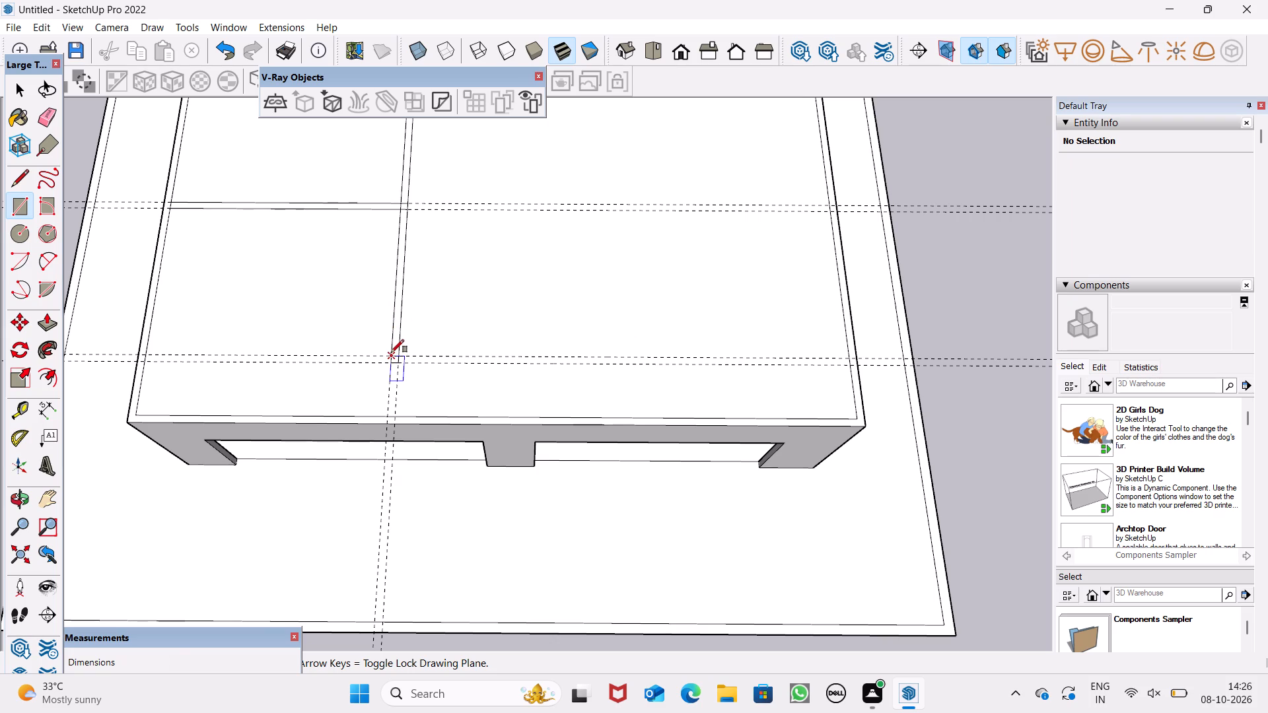
left_click_drag(391, 353, 398, 360)
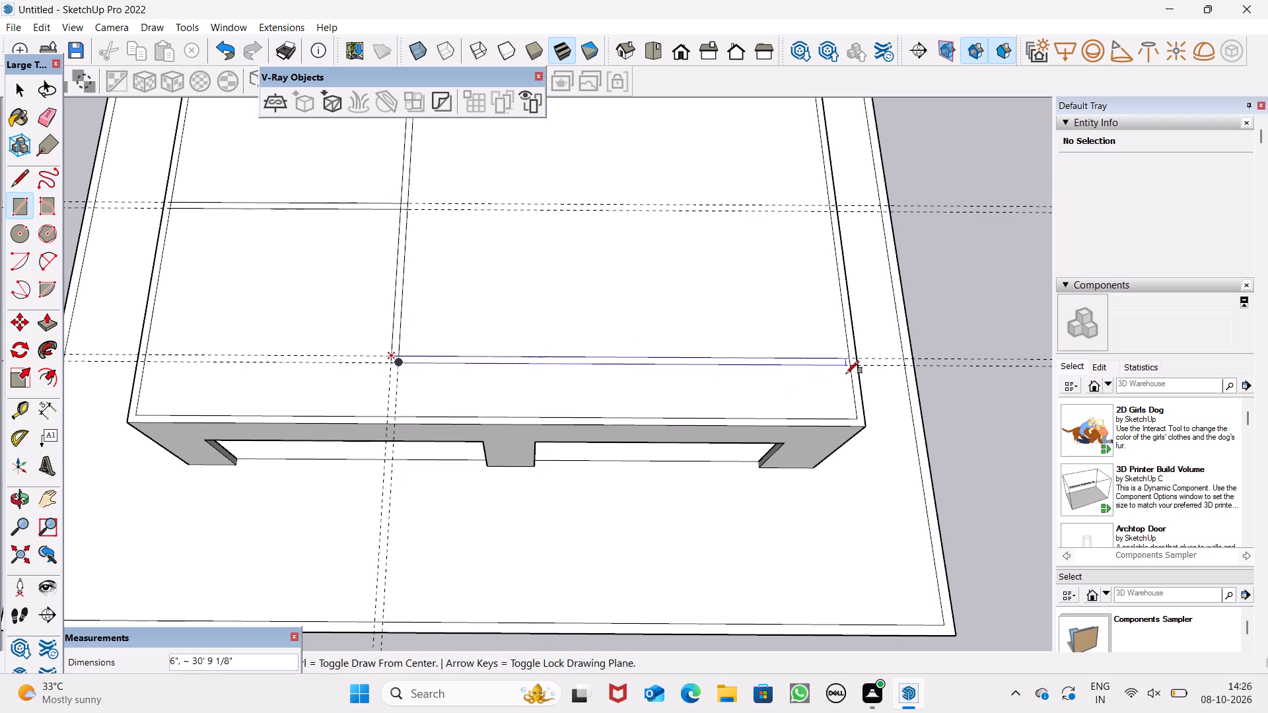
left_click_drag(848, 371, 842, 371)
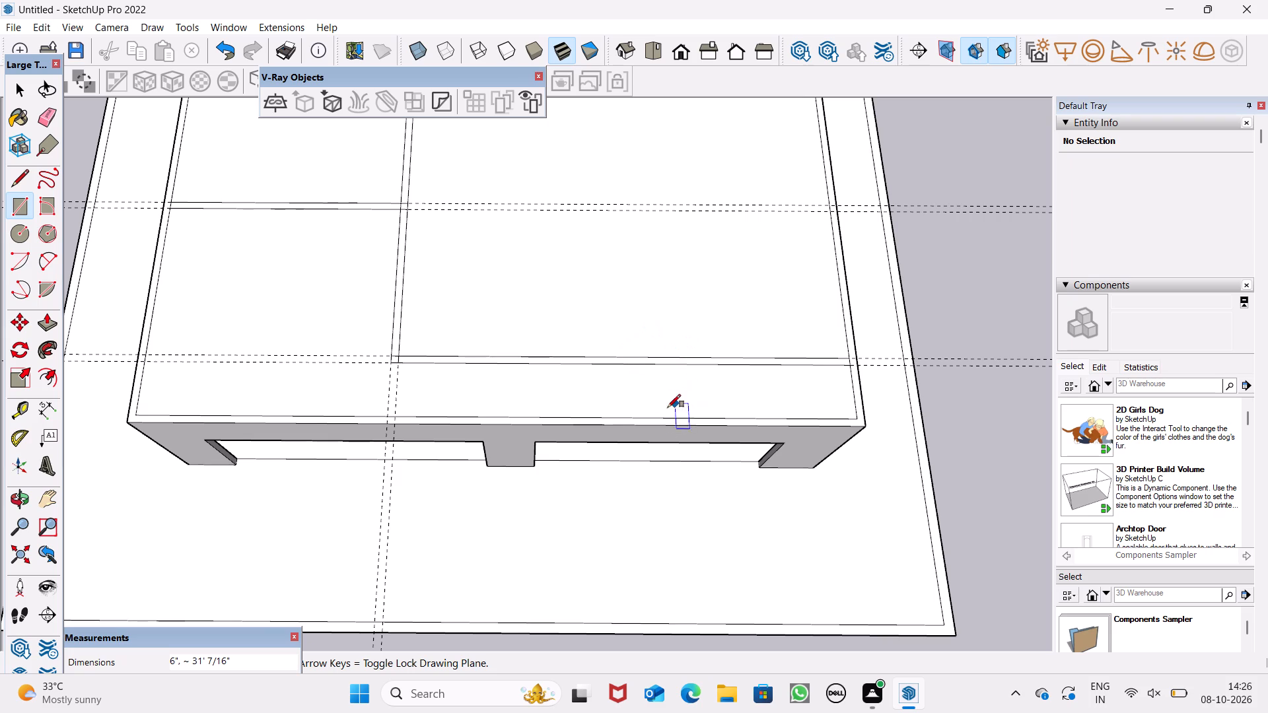
Erase all the crosswise and front-to-back guides around the roof.
scroll(751, 410, "down", 1)
middle_click_drag(753, 414, 742, 393)
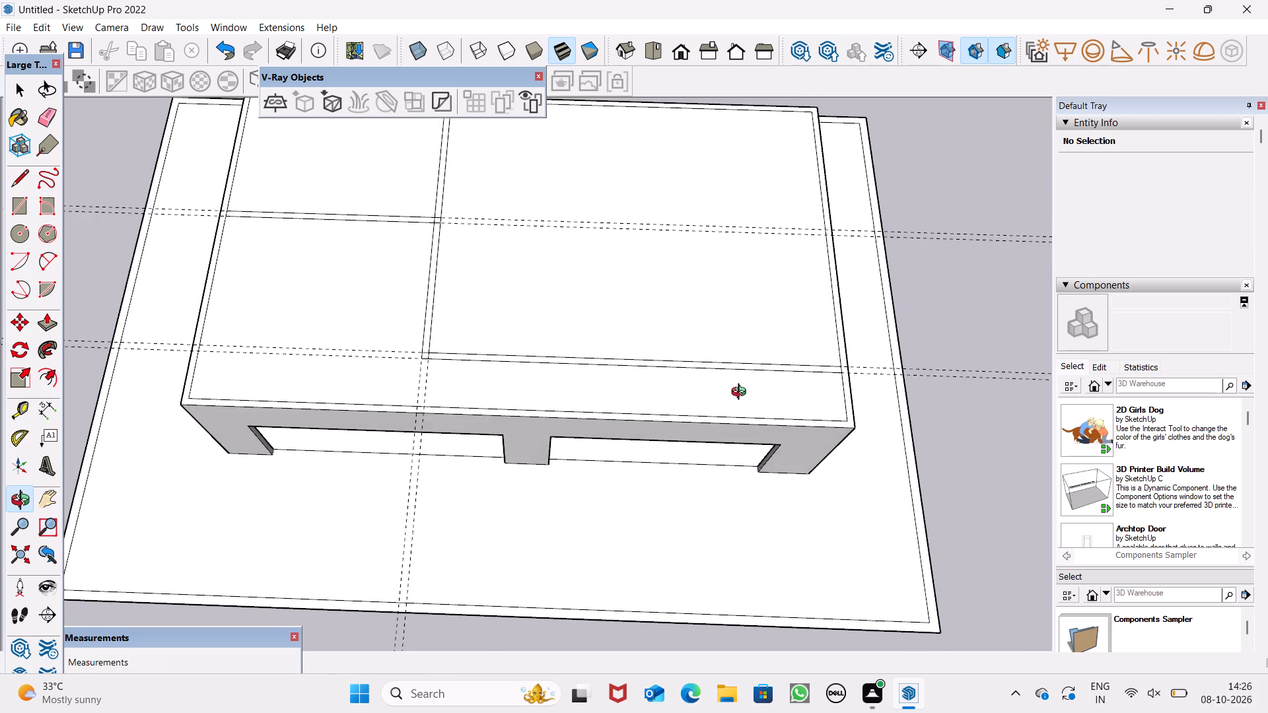
middle_click_drag(742, 393, 727, 424)
scroll(734, 425, "down", 2)
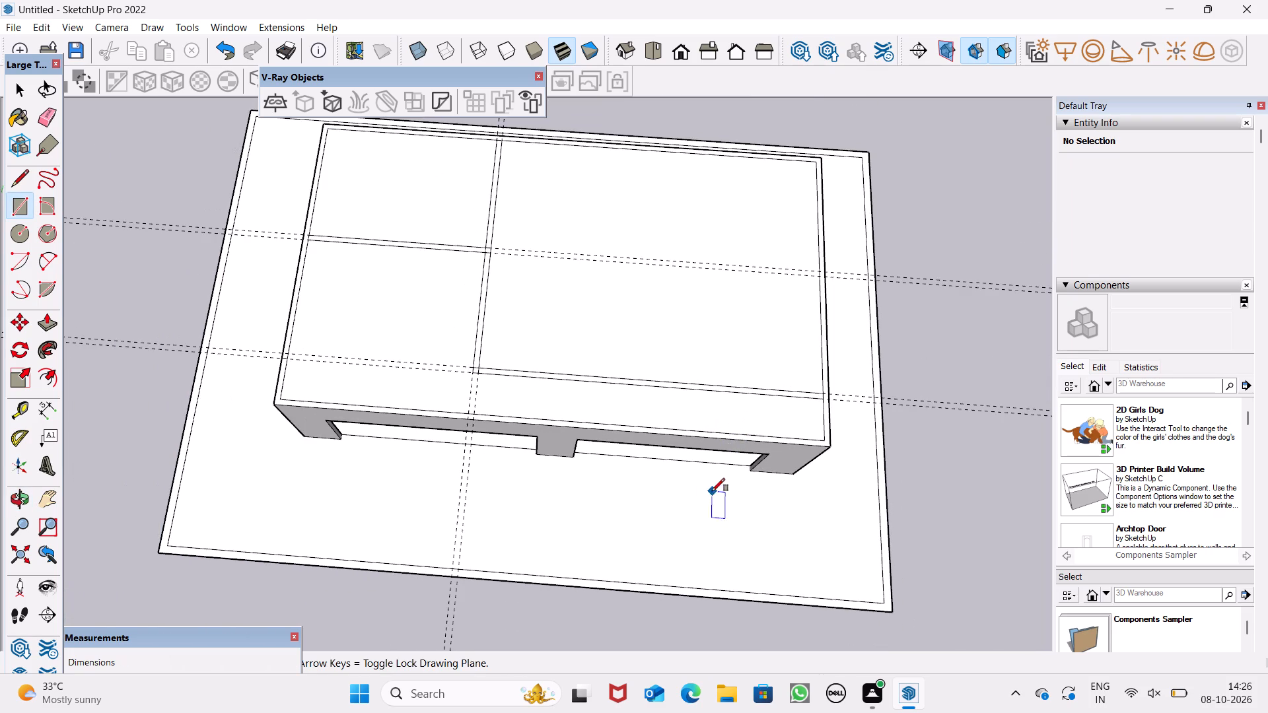
middle_click_drag(712, 491, 775, 367)
scroll(775, 356, "up", 1)
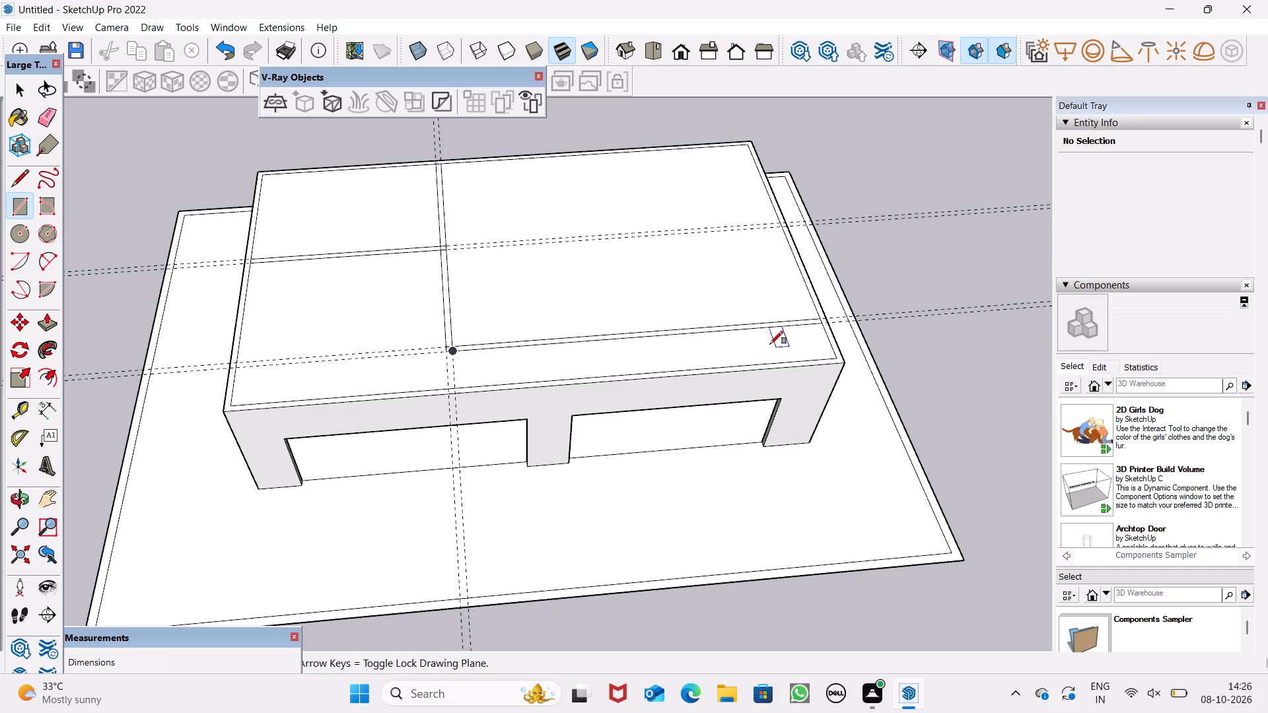
scroll(608, 389, "down", 2)
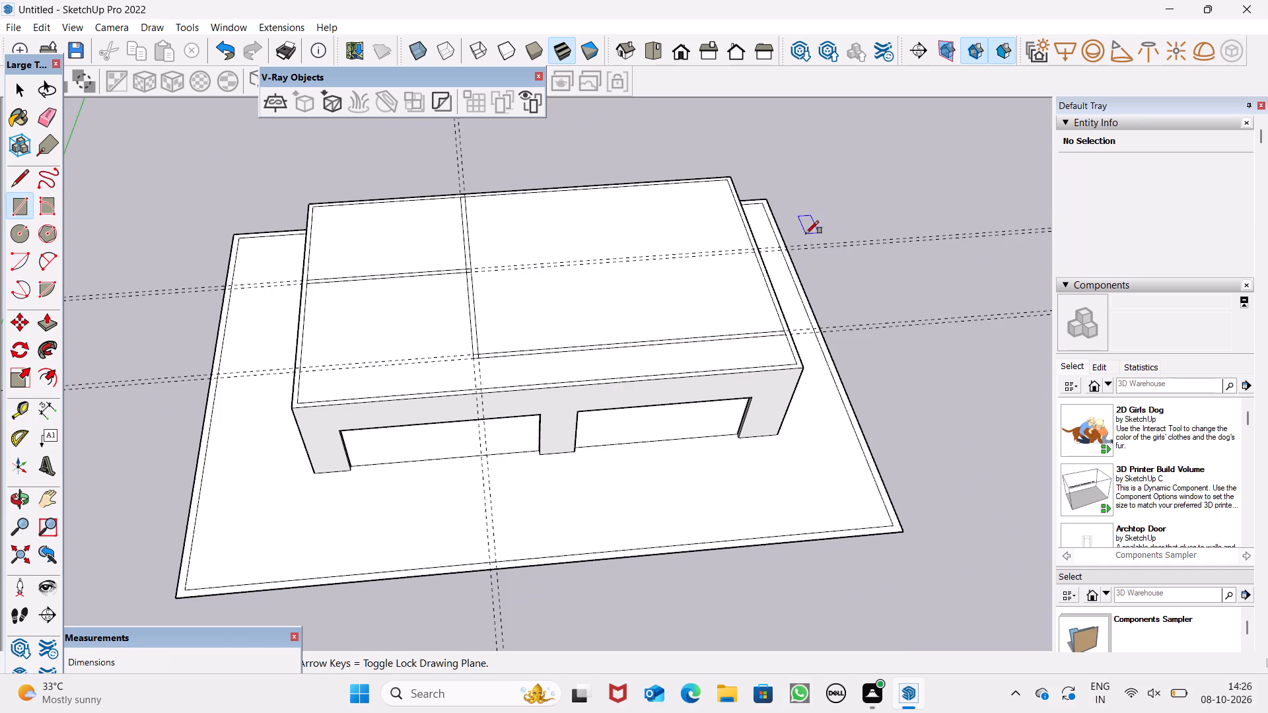
key("space")
left_click(55, 114)
left_click_drag(142, 246, 133, 403)
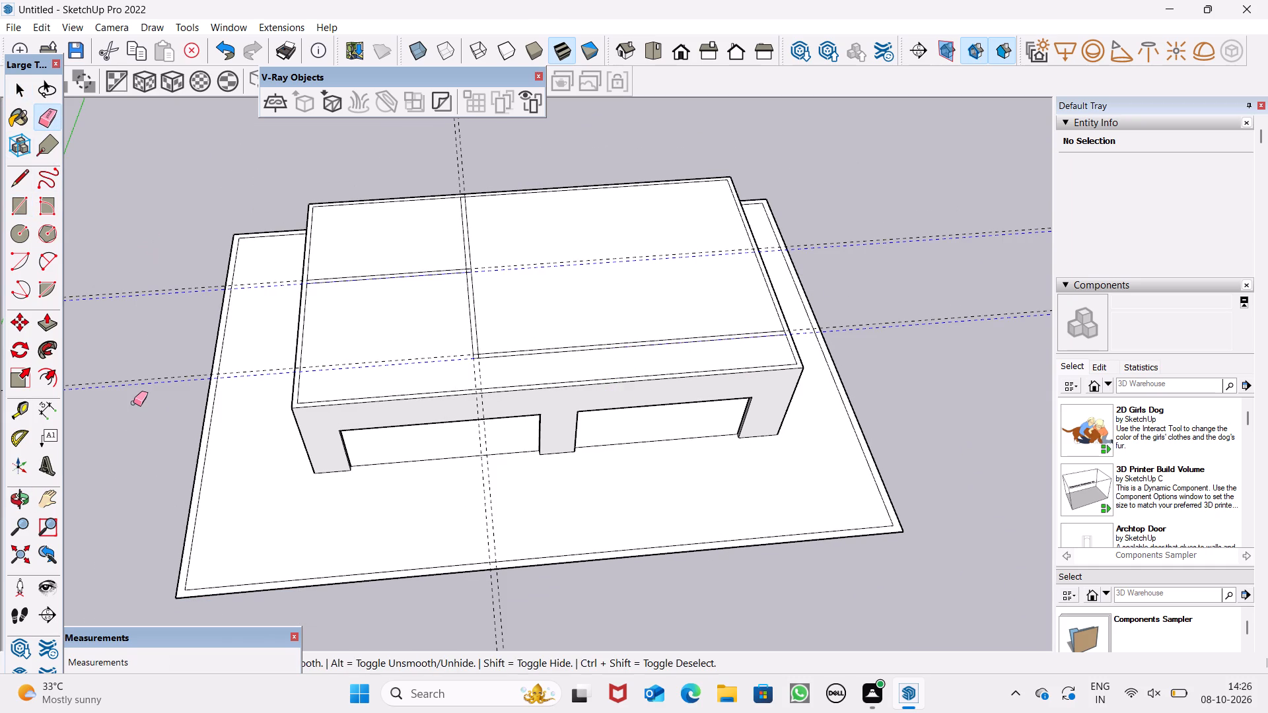
left_click_drag(133, 403, 139, 370)
left_click_drag(199, 292, 178, 319)
left_click_drag(191, 259, 141, 396)
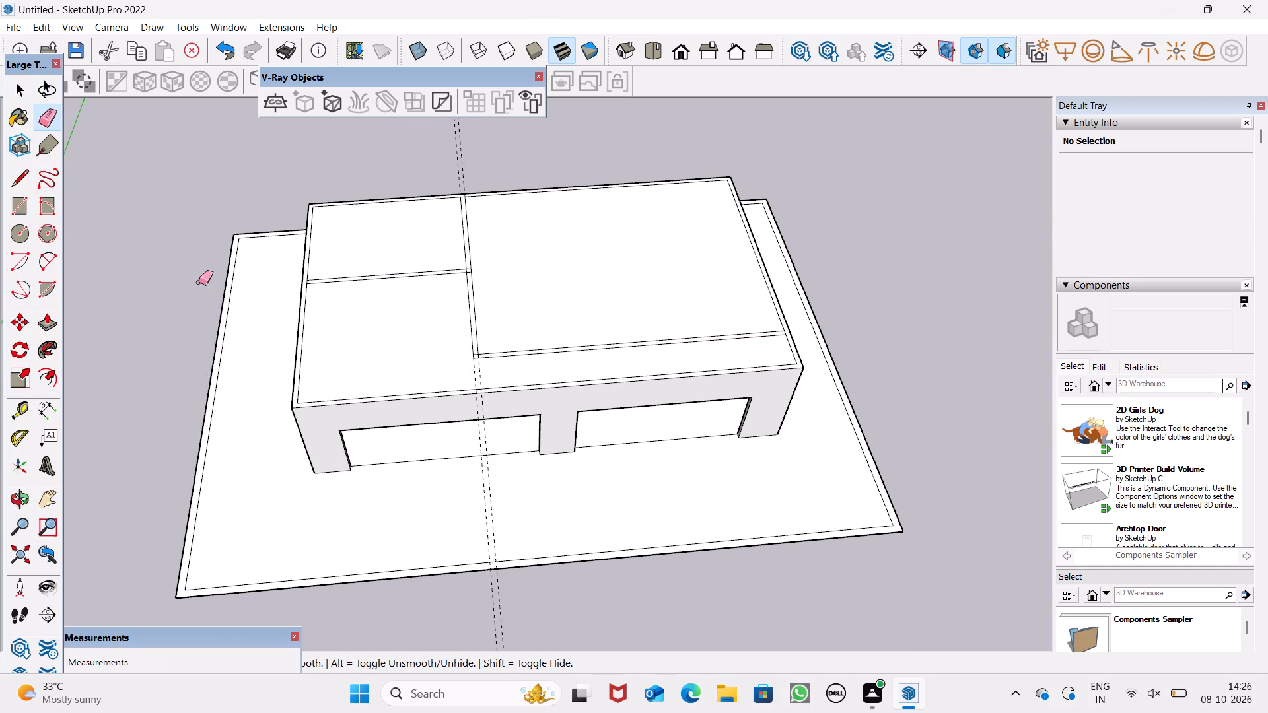
left_click_drag(424, 173, 489, 162)
Erase the overlapping line segments where the shorter crosswise strip meets the front-to-back strip.
scroll(466, 243, "up", 4)
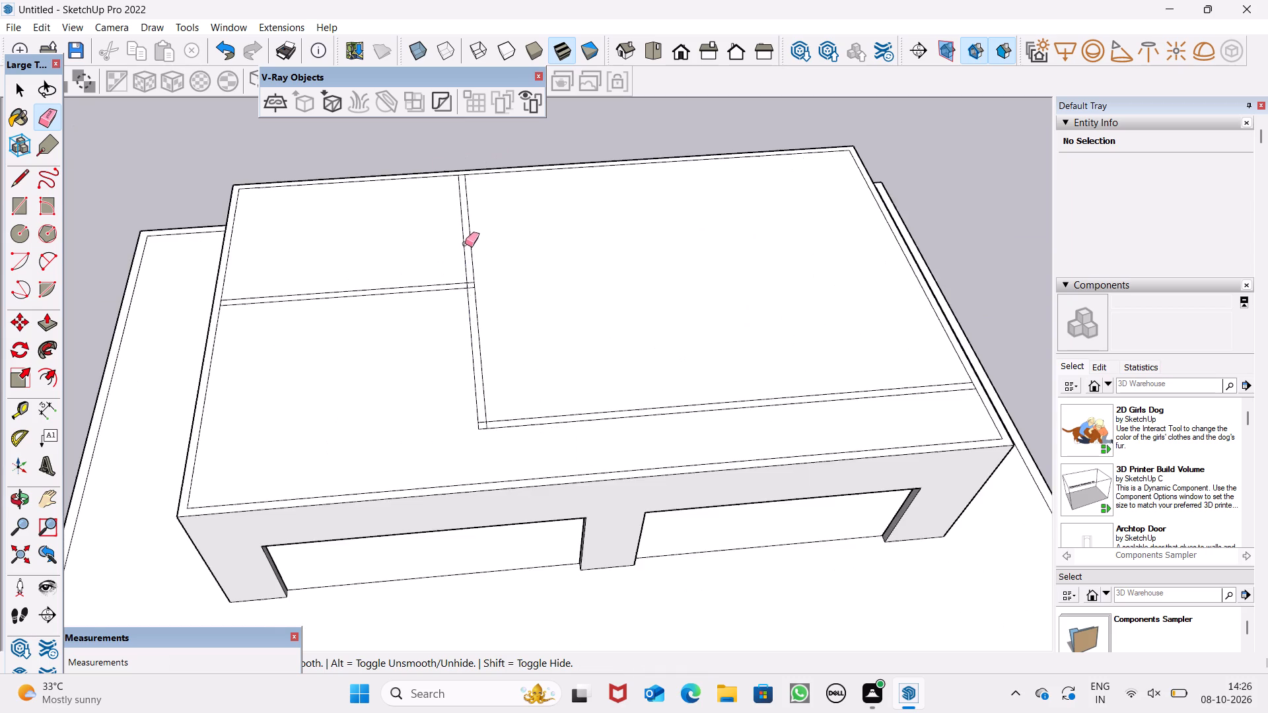
middle_click_drag(473, 282, 450, 467)
scroll(438, 316, "up", 5)
scroll(477, 248, "up", 5)
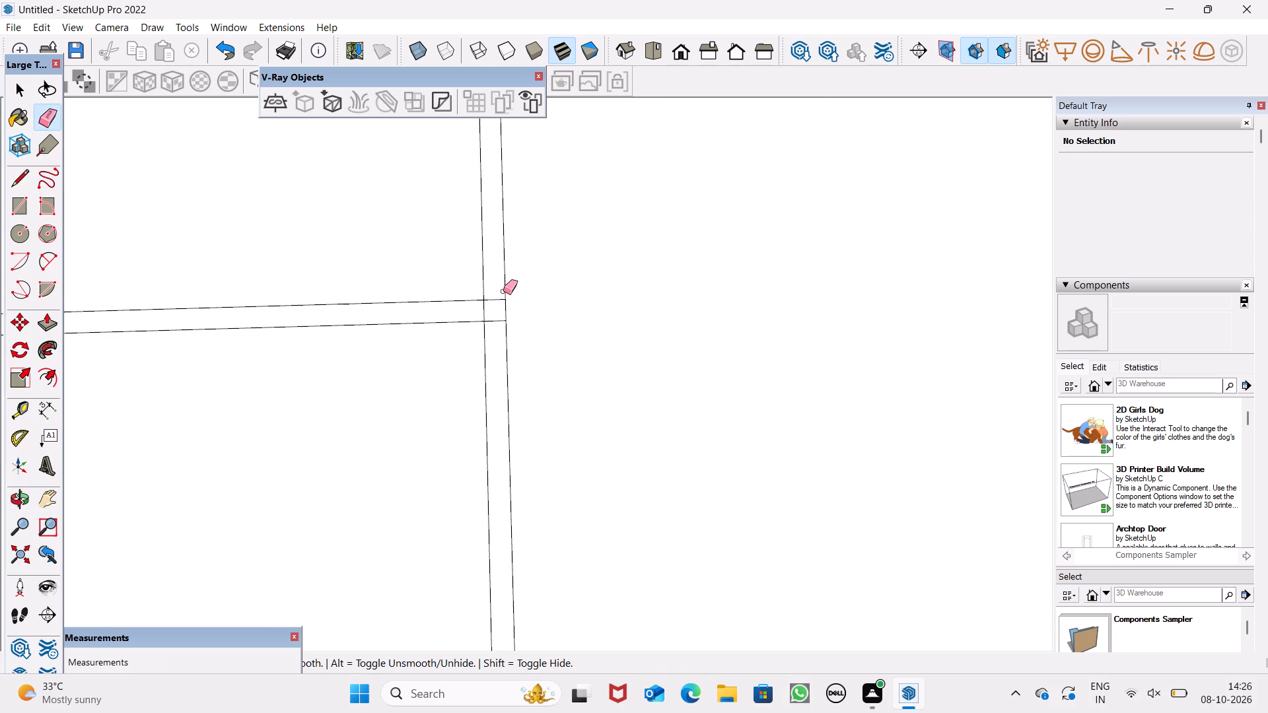
scroll(496, 309, "up", 4)
left_click_drag(462, 319, 498, 302)
left_click_drag(501, 294, 495, 324)
left_click_drag(495, 332, 495, 341)
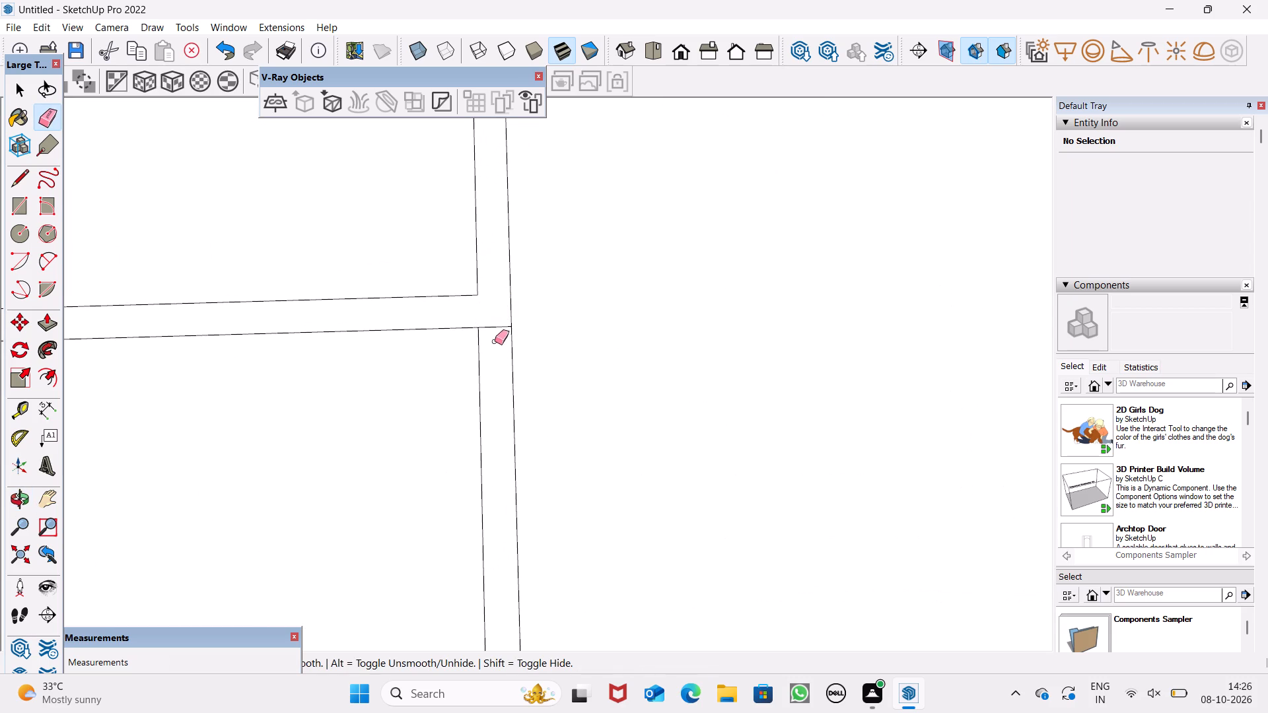
left_click_drag(495, 341, 495, 343)
left_click(482, 323)
Erase the inner-edge segment closing the shorter crosswise strip's left end, opening it into the border strip.
scroll(500, 305, "down", 7)
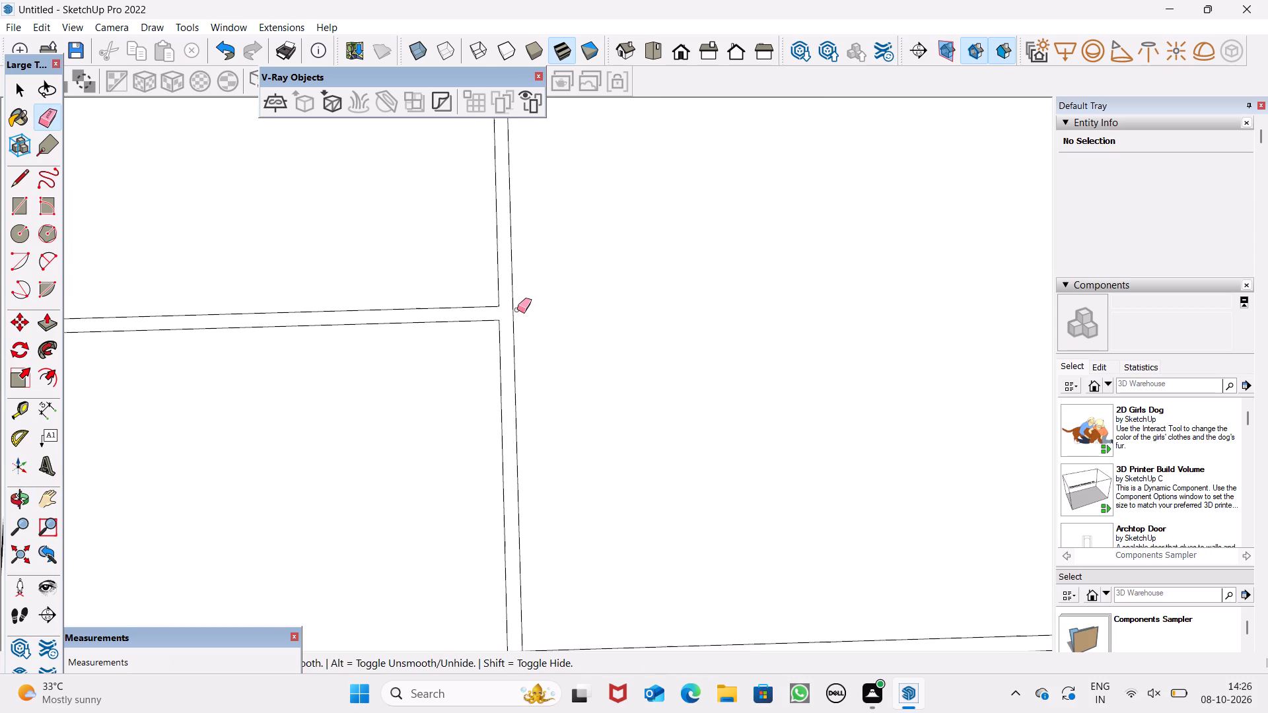
scroll(517, 310, "down", 3)
scroll(568, 292, "down", 1)
scroll(97, 320, "up", 10)
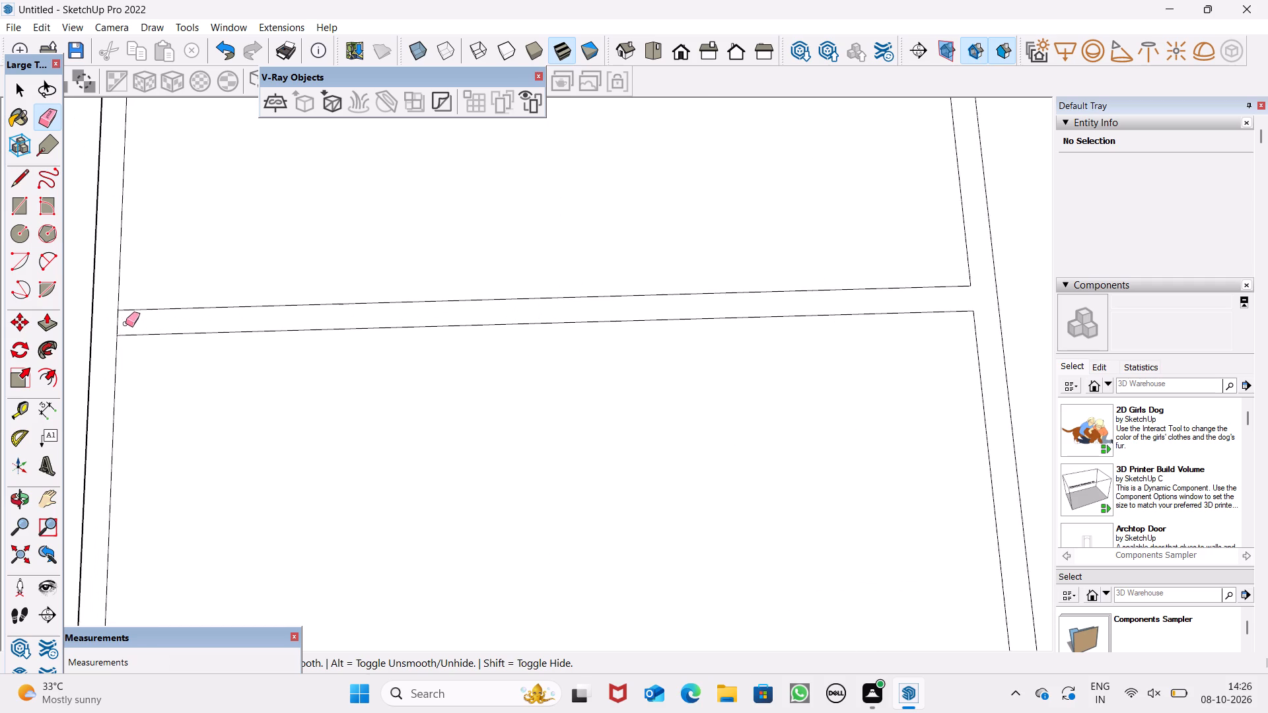
scroll(125, 323, "up", 3)
left_click_drag(123, 325, 115, 324)
Erase the overlapping lines at the corner where the front-to-back strip meets the front crosswise strip.
scroll(225, 311, "down", 10)
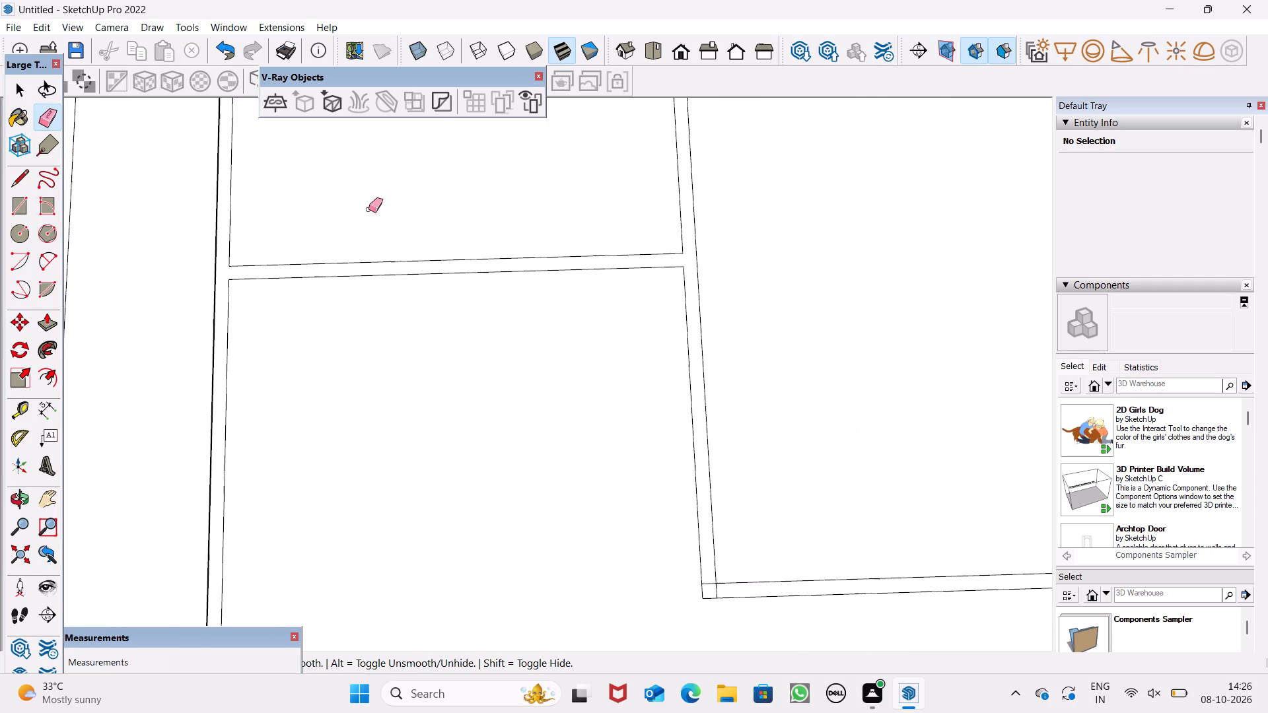
scroll(430, 159, "up", 1)
scroll(430, 325, "down", 7)
scroll(584, 525, "up", 8)
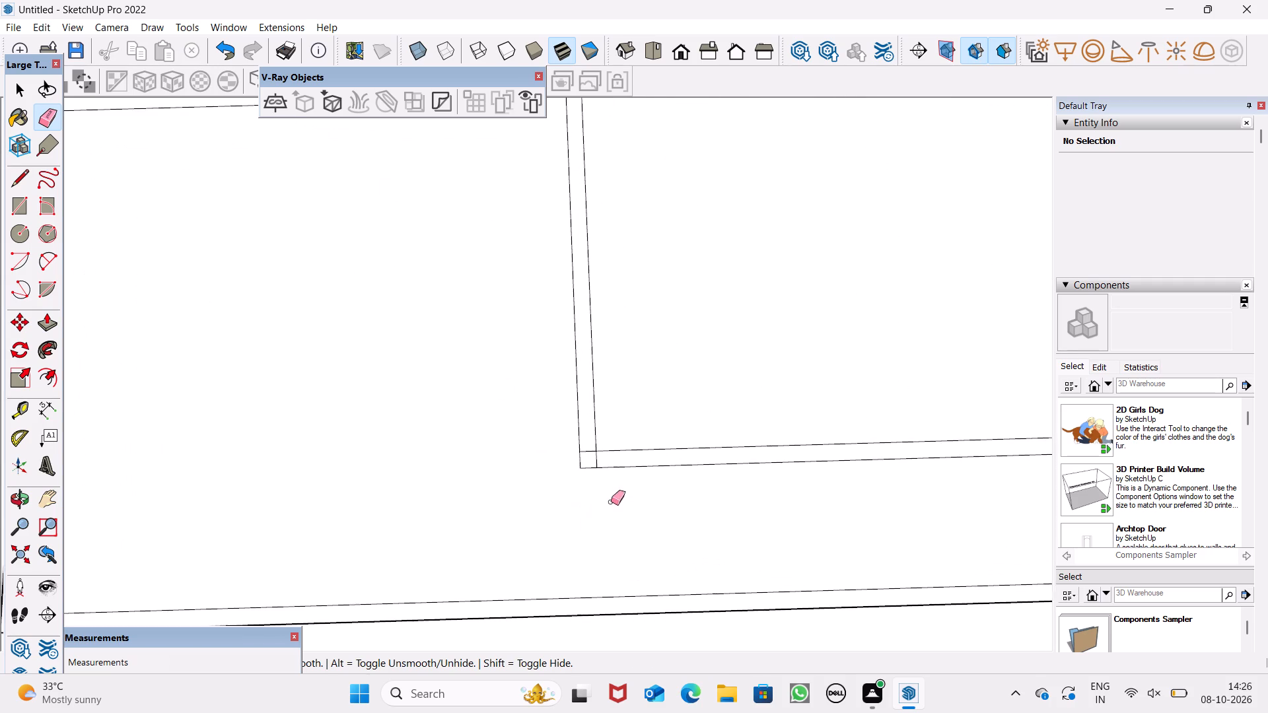
scroll(611, 491, "down", 1)
scroll(612, 465, "up", 7)
left_click_drag(567, 433, 582, 447)
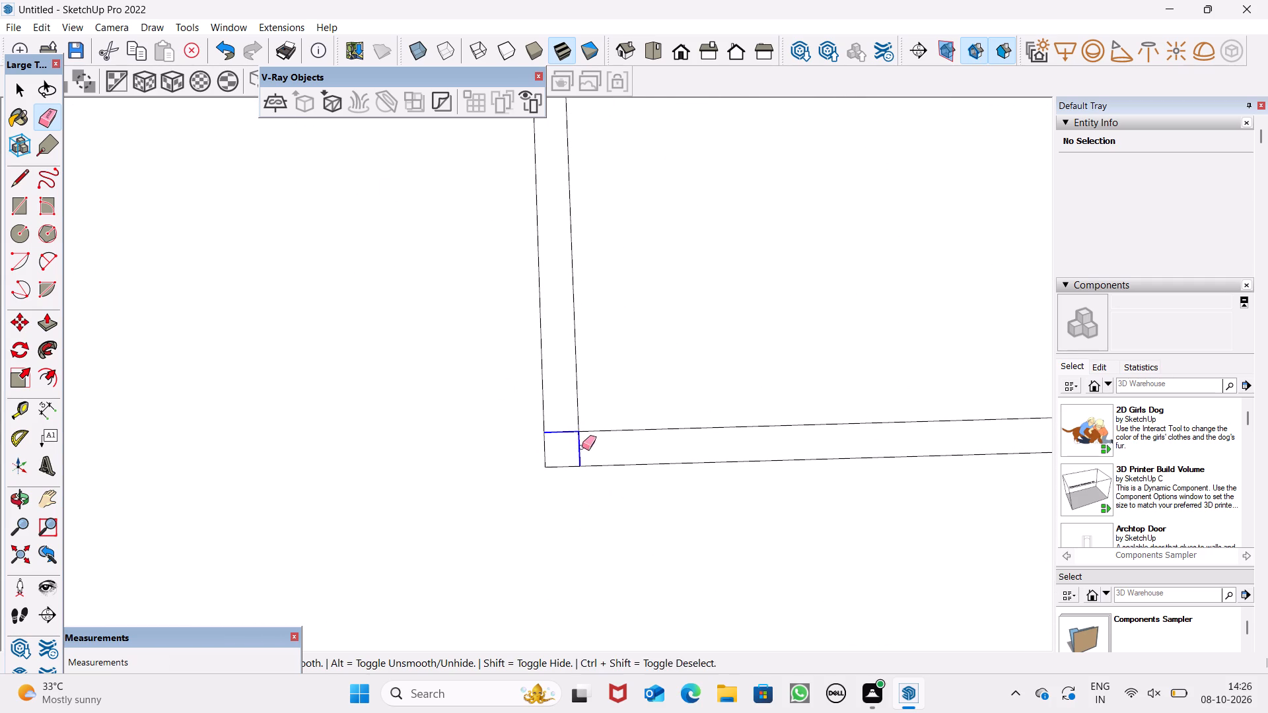
left_click_drag(582, 447, 582, 448)
Erase the inner-edge segment closing the front crosswise strip's right end, opening it into the border strip.
scroll(384, 443, "down", 5)
scroll(328, 416, "down", 6)
scroll(233, 434, "down", 1)
scroll(185, 496, "down", 1)
scroll(361, 500, "down", 10)
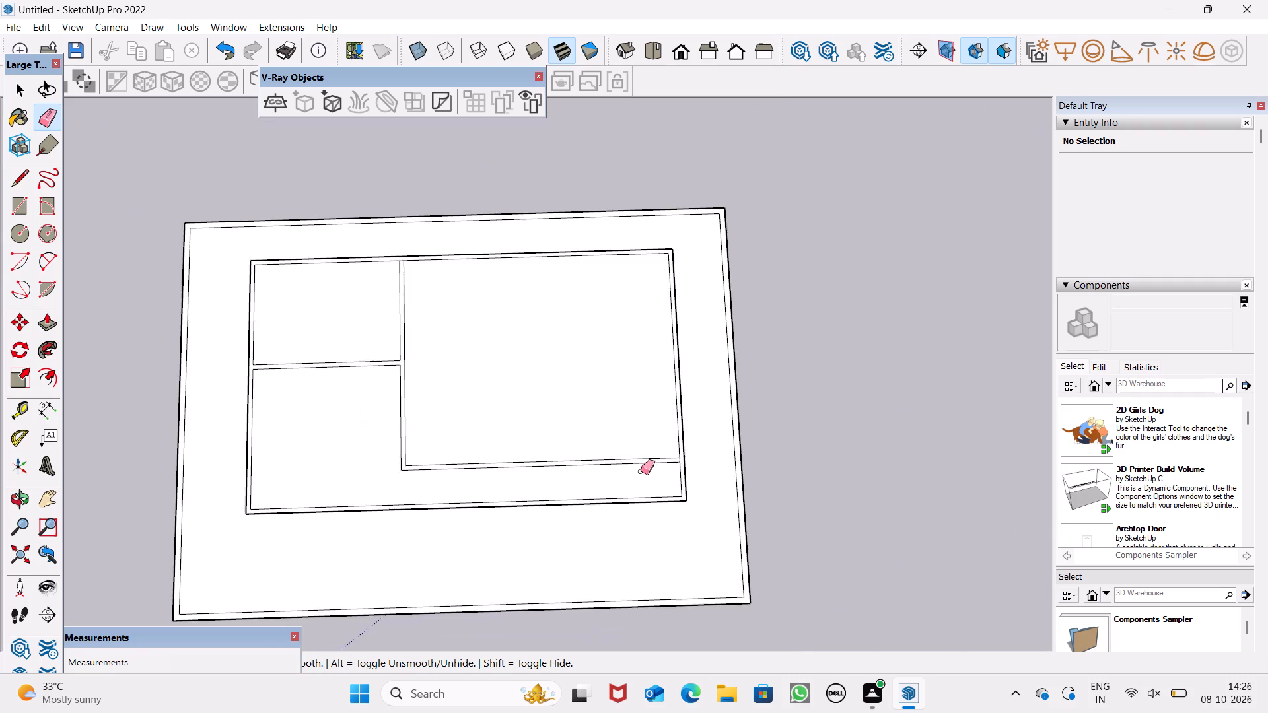
scroll(681, 463, "up", 14)
left_click(677, 452)
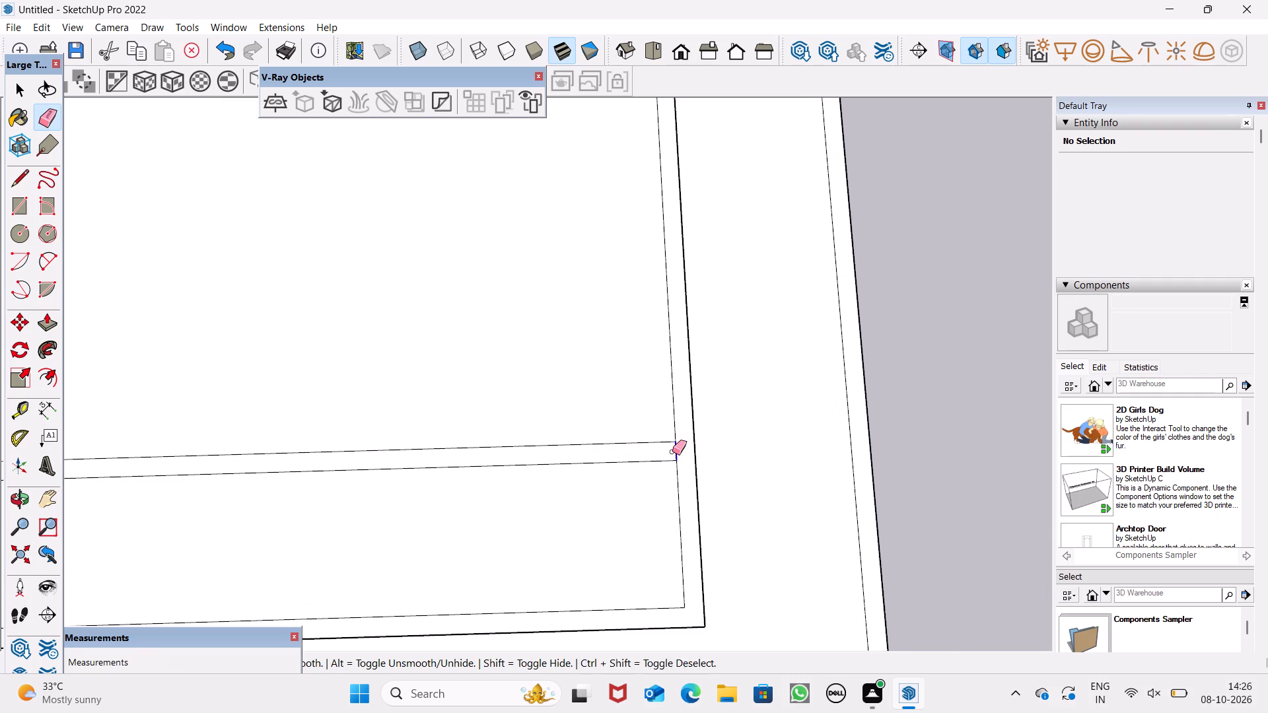
Erase the inner-edge segment closing the front-to-back strip's far end at the roof's back border.
scroll(672, 525, "up", 1)
scroll(672, 547, "down", 11)
scroll(587, 477, "up", 1)
scroll(578, 526, "down", 1)
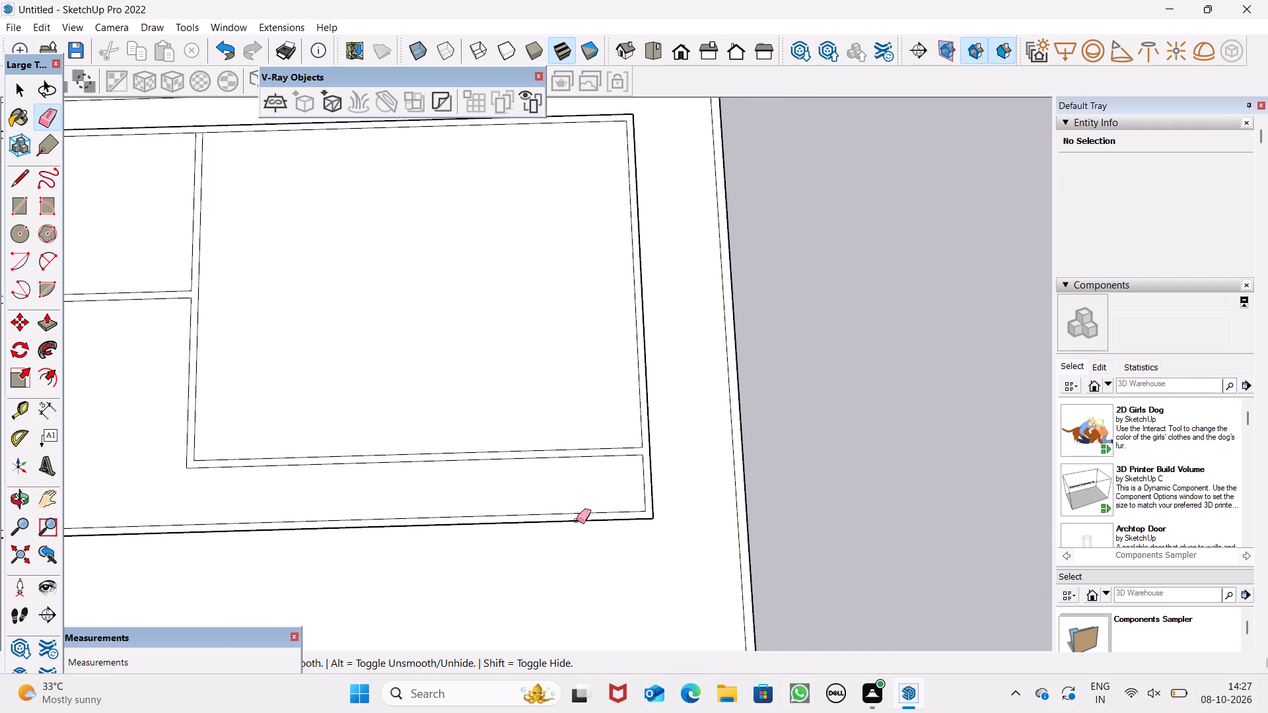
scroll(577, 532, "down", 1)
scroll(565, 135, "up", 7)
scroll(644, 349, "down", 6)
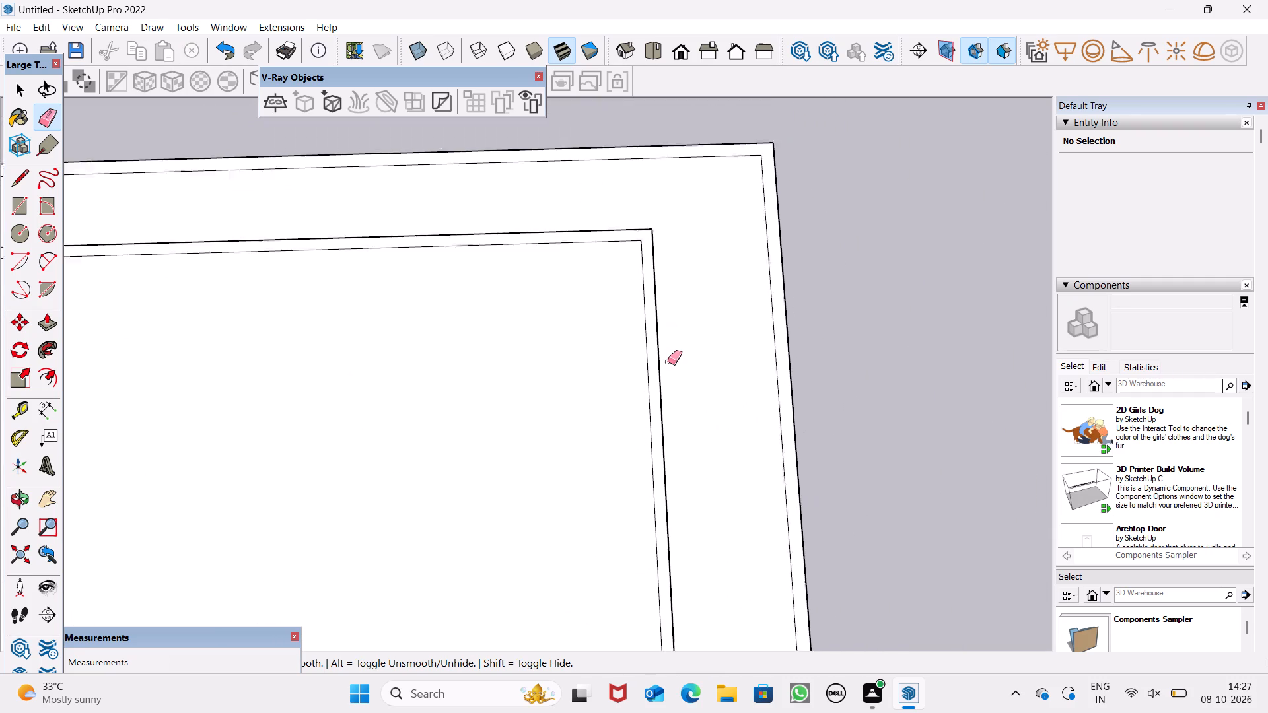
scroll(668, 362, "down", 3)
scroll(195, 312, "up", 6)
scroll(347, 345, "up", 7)
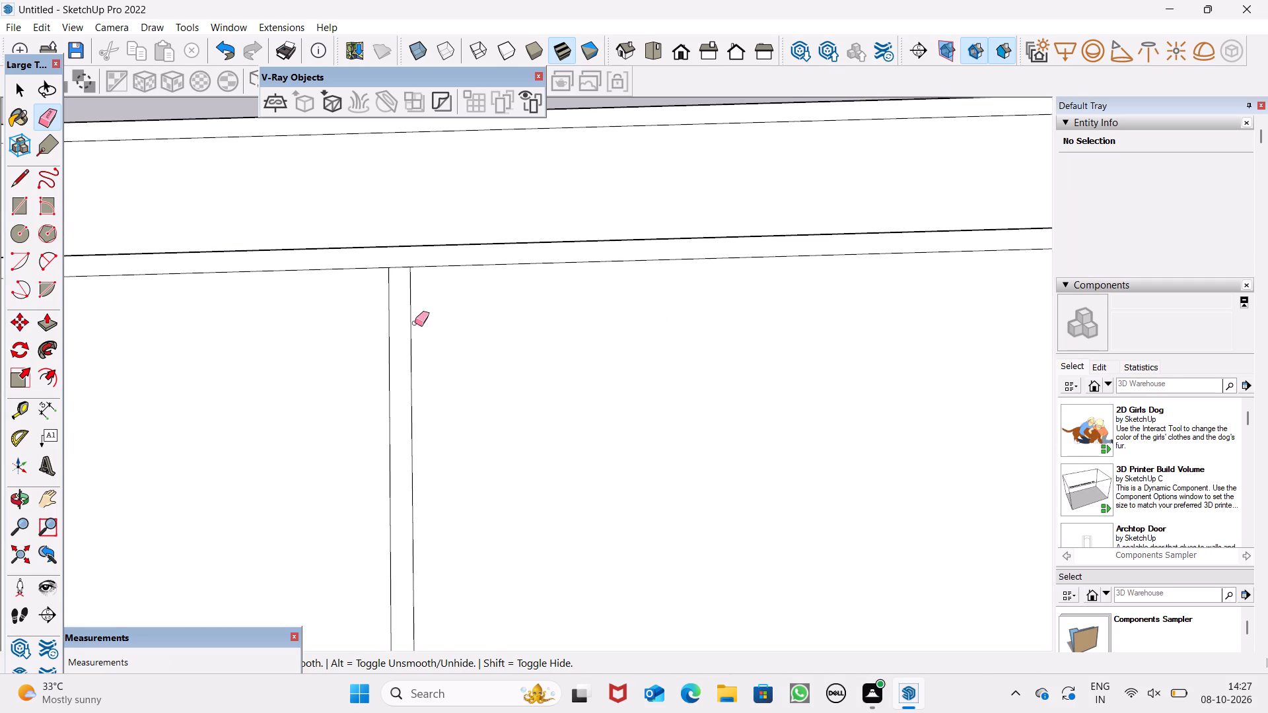
scroll(385, 305, "up", 4)
left_click(412, 249)
Draw a 6" line across the left border strip, from the roof's outer edge to its inner edge, level with the front room area.
scroll(475, 295, "down", 4)
scroll(536, 290, "down", 5)
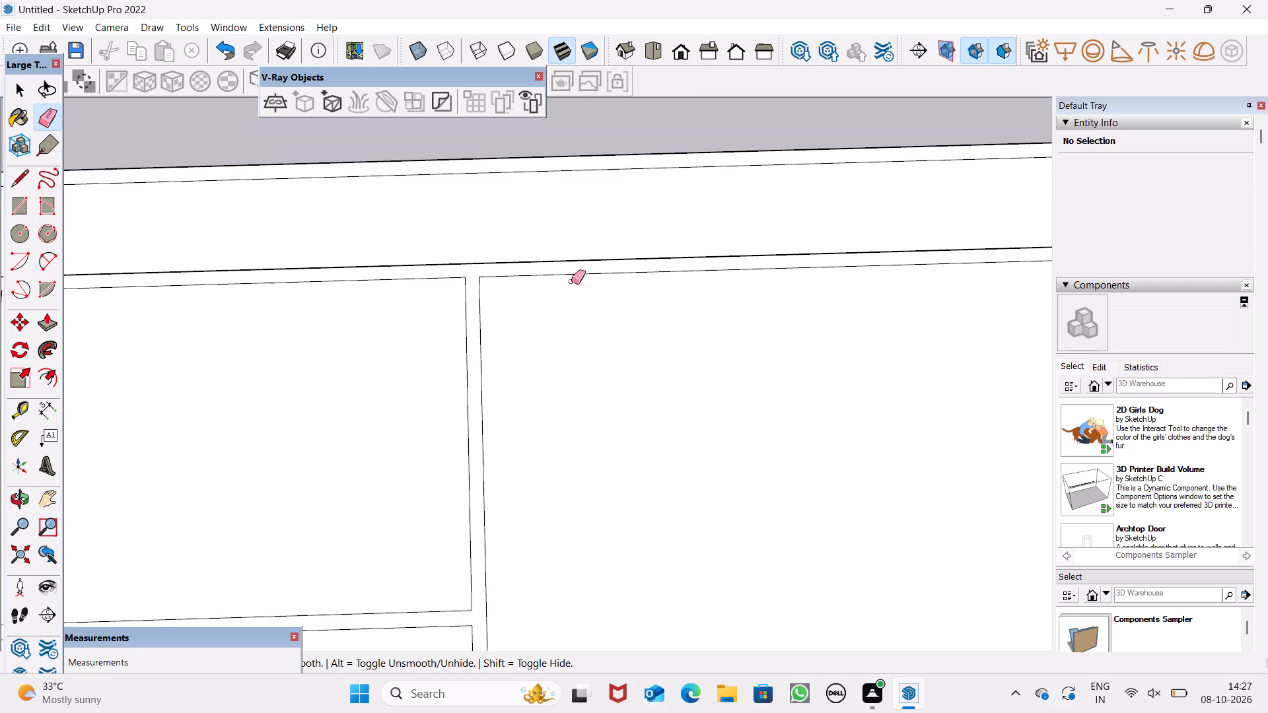
scroll(571, 281, "down", 1)
scroll(571, 281, "up", 1)
scroll(571, 281, "down", 14)
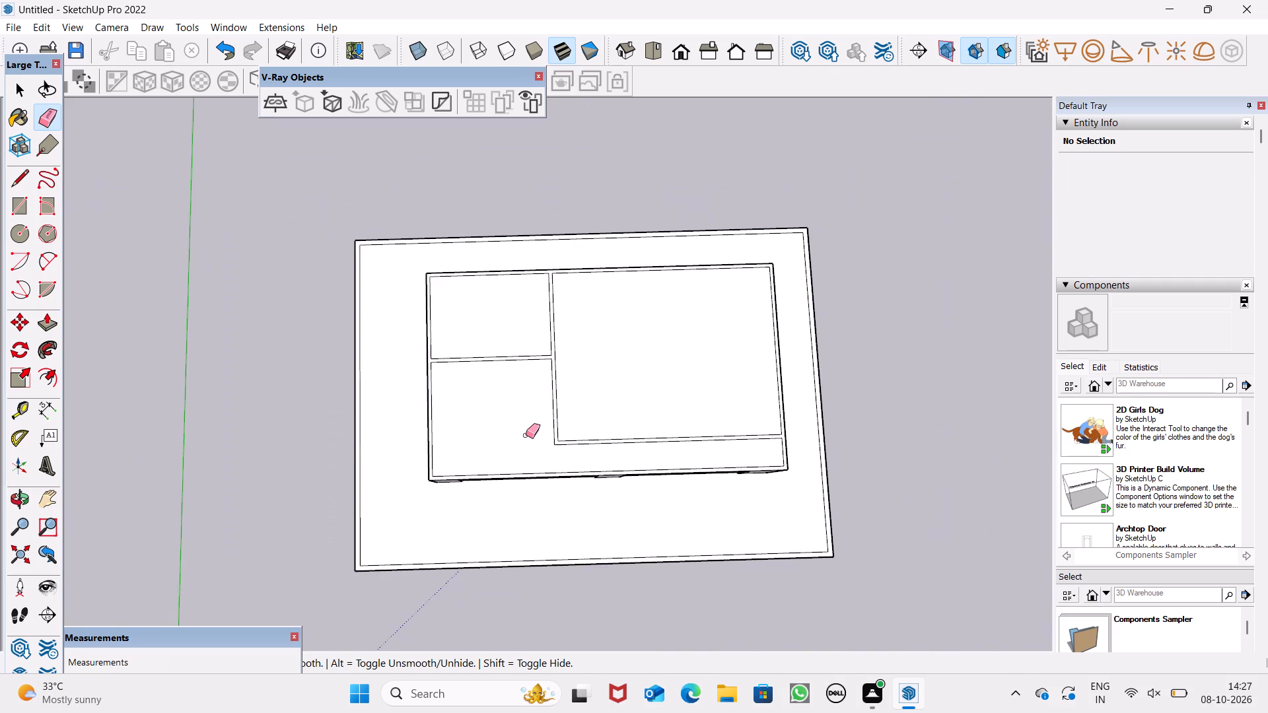
scroll(507, 445, "down", 3)
scroll(647, 473, "up", 6)
scroll(481, 372, "up", 2)
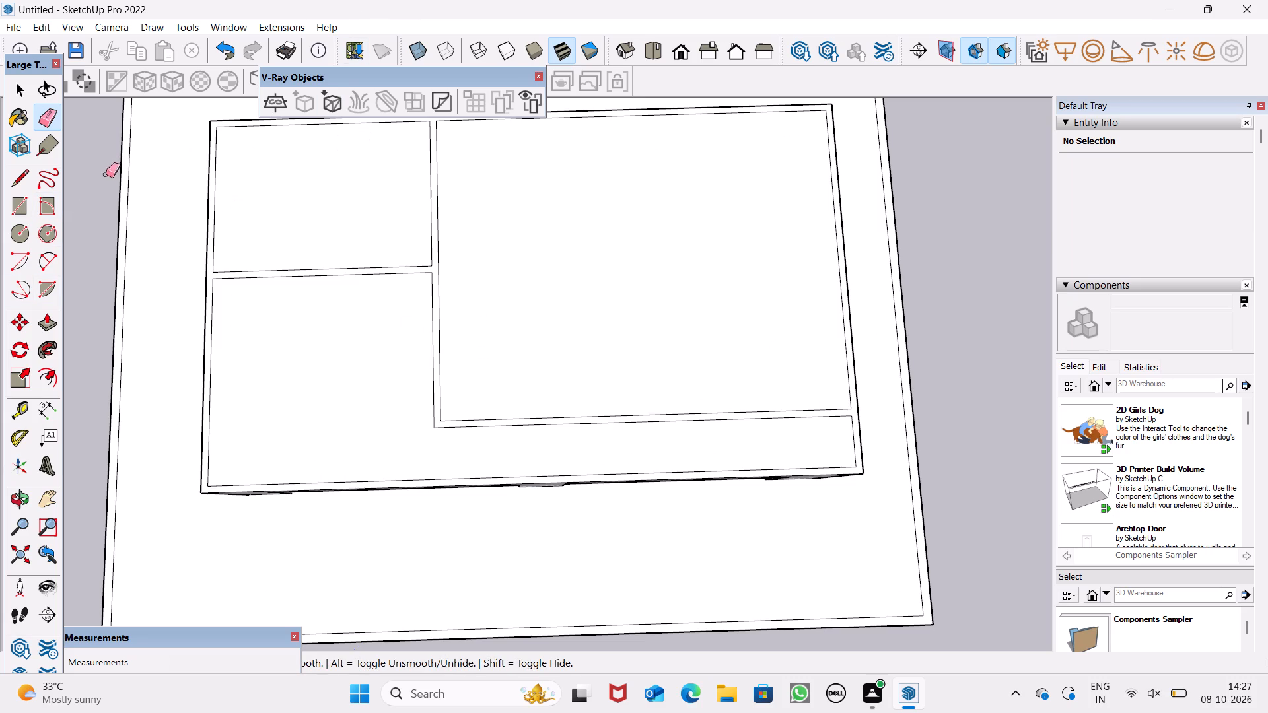
left_click(19, 180)
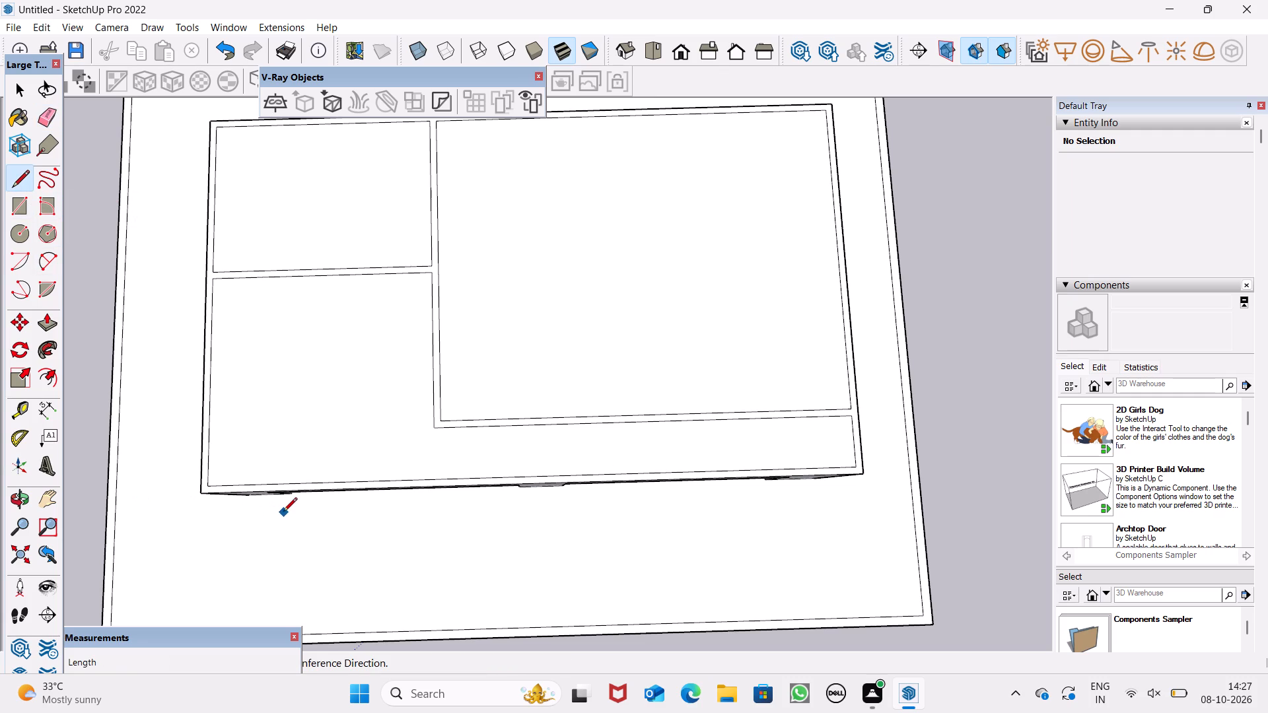
scroll(227, 413, "up", 3)
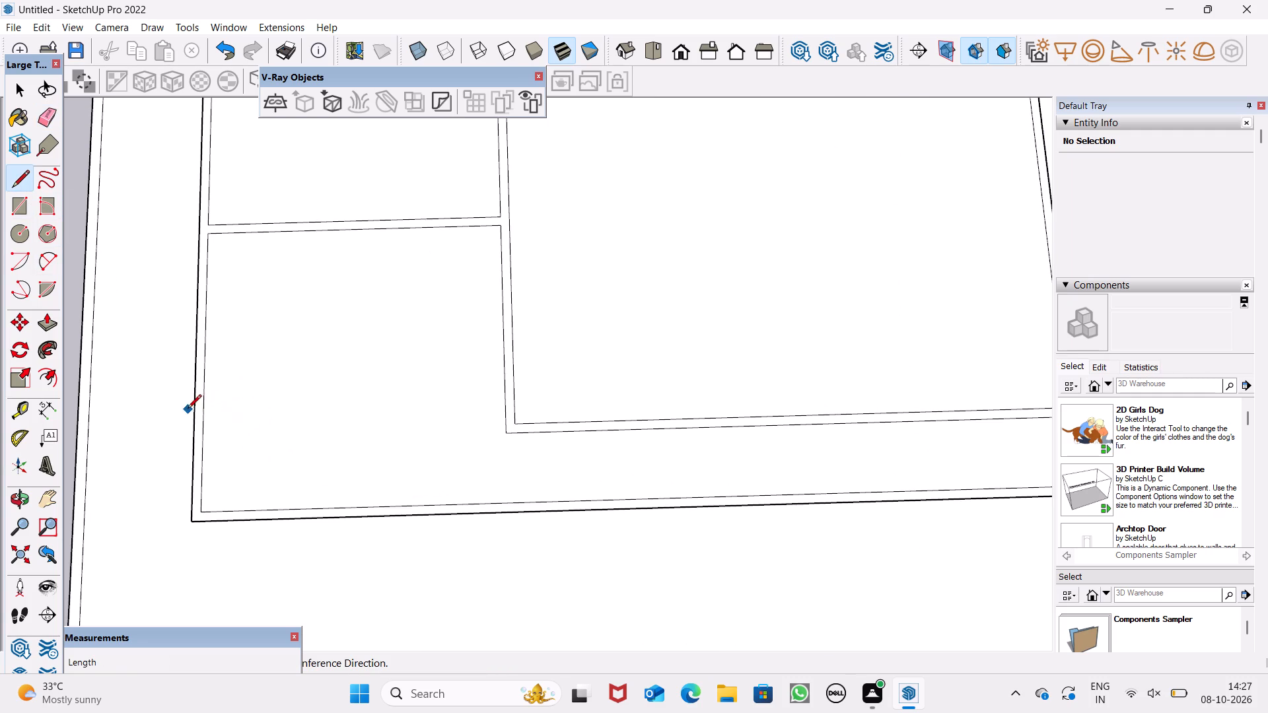
left_click(193, 404)
left_click(204, 403)
Draw a line about 8 7/8" long across the roof's front border strip, starting on its inner edge near the middle.
scroll(539, 453, "down", 1)
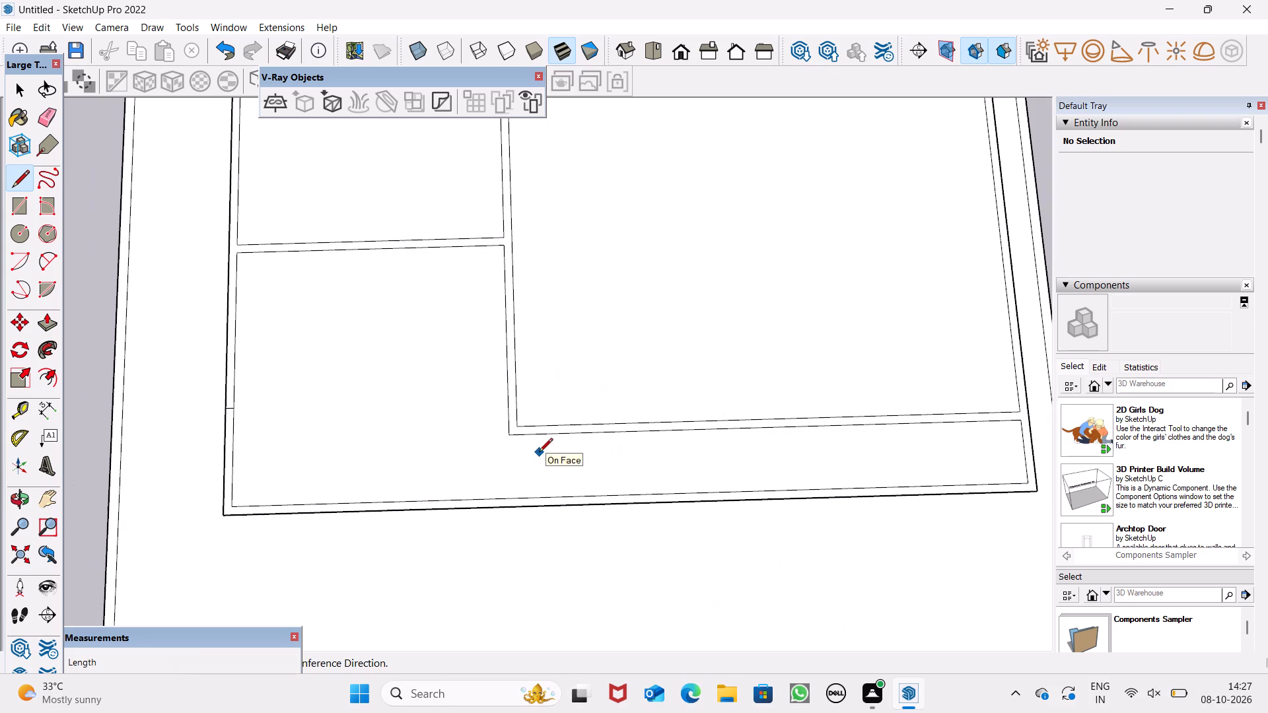
scroll(752, 497, "up", 4)
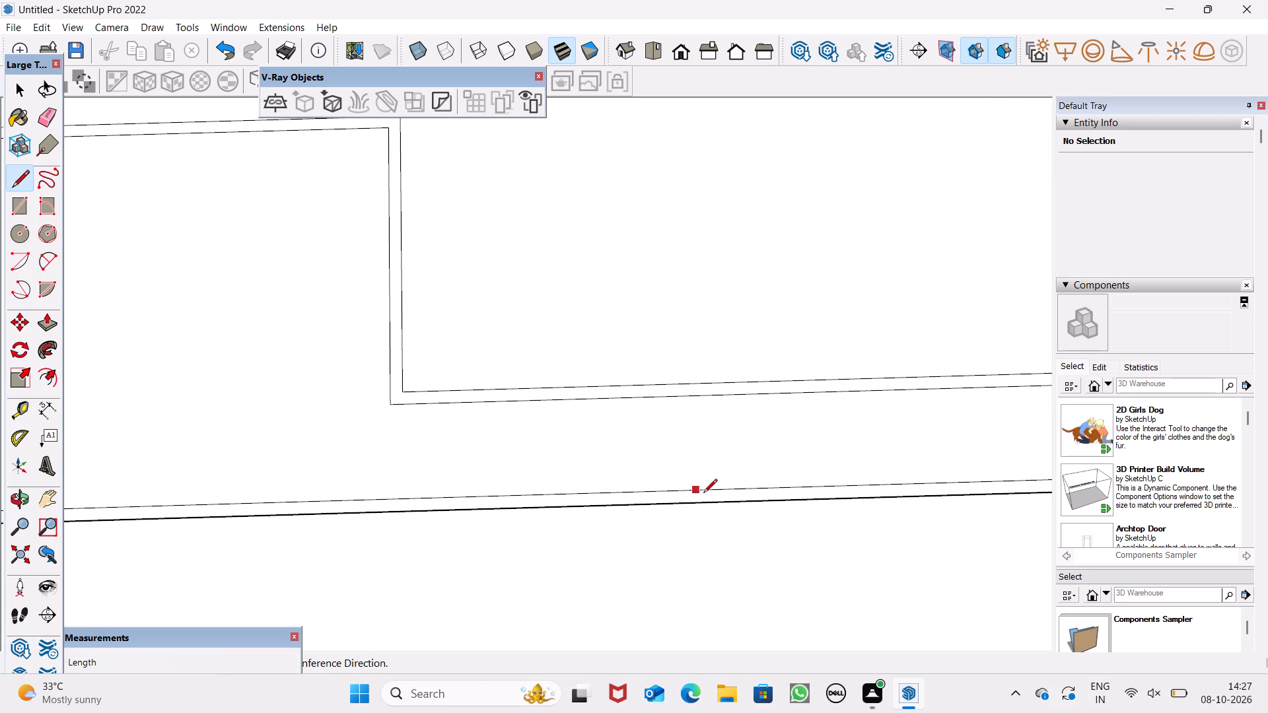
left_click(742, 488)
left_click(738, 508)
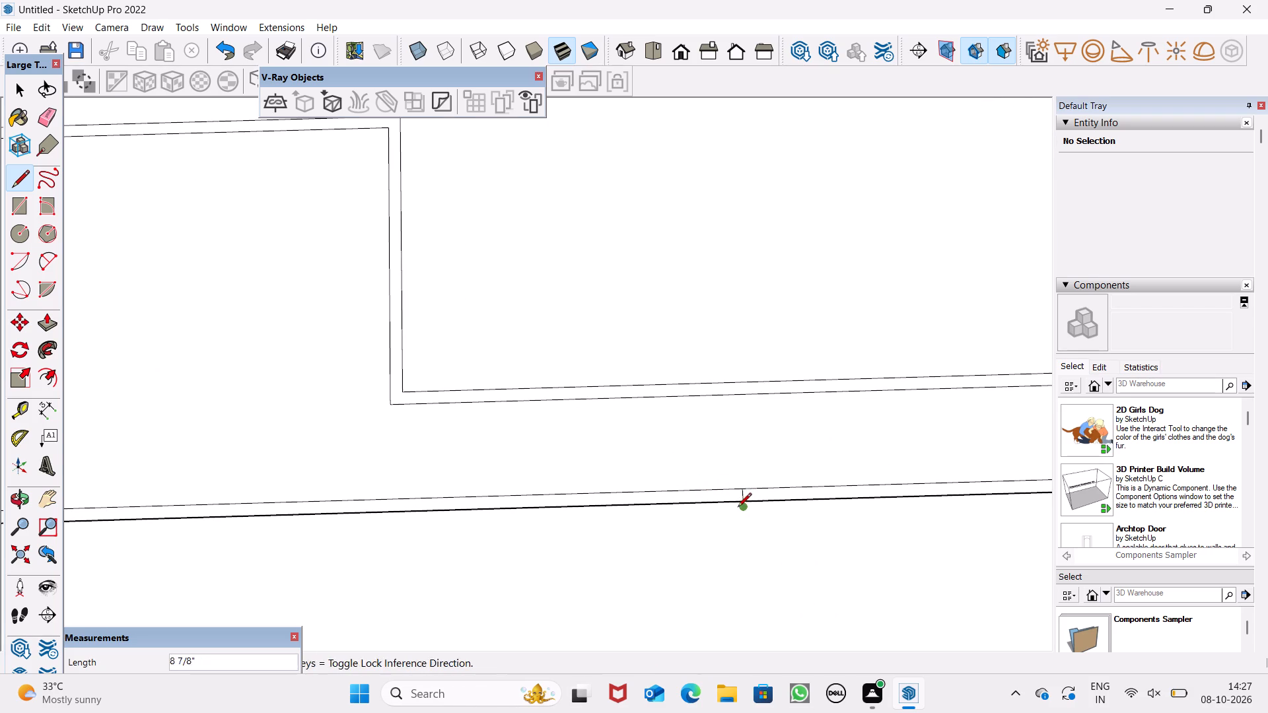
key("space")
Erase the piece of the new line that overhangs the roof's front edge.
scroll(577, 449, "down", 2)
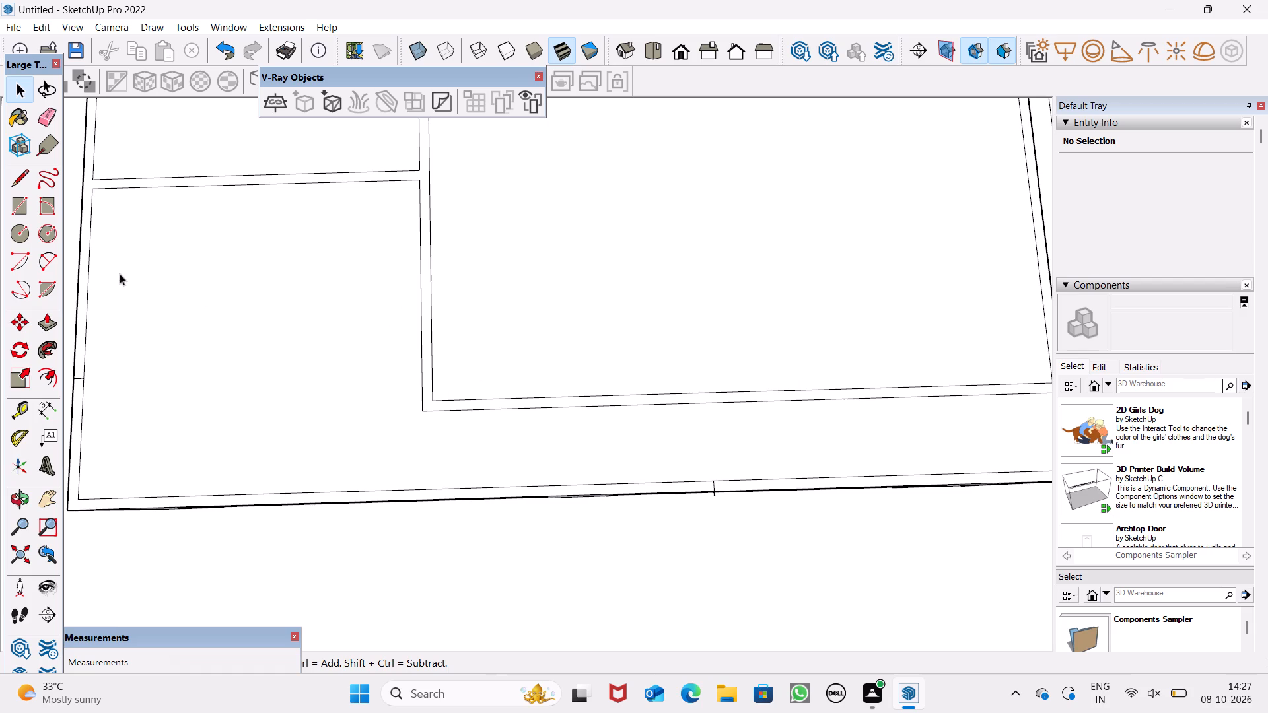
left_click(48, 130)
scroll(866, 546, "up", 5)
scroll(627, 444, "up", 7)
left_click(612, 448)
left_click(616, 448)
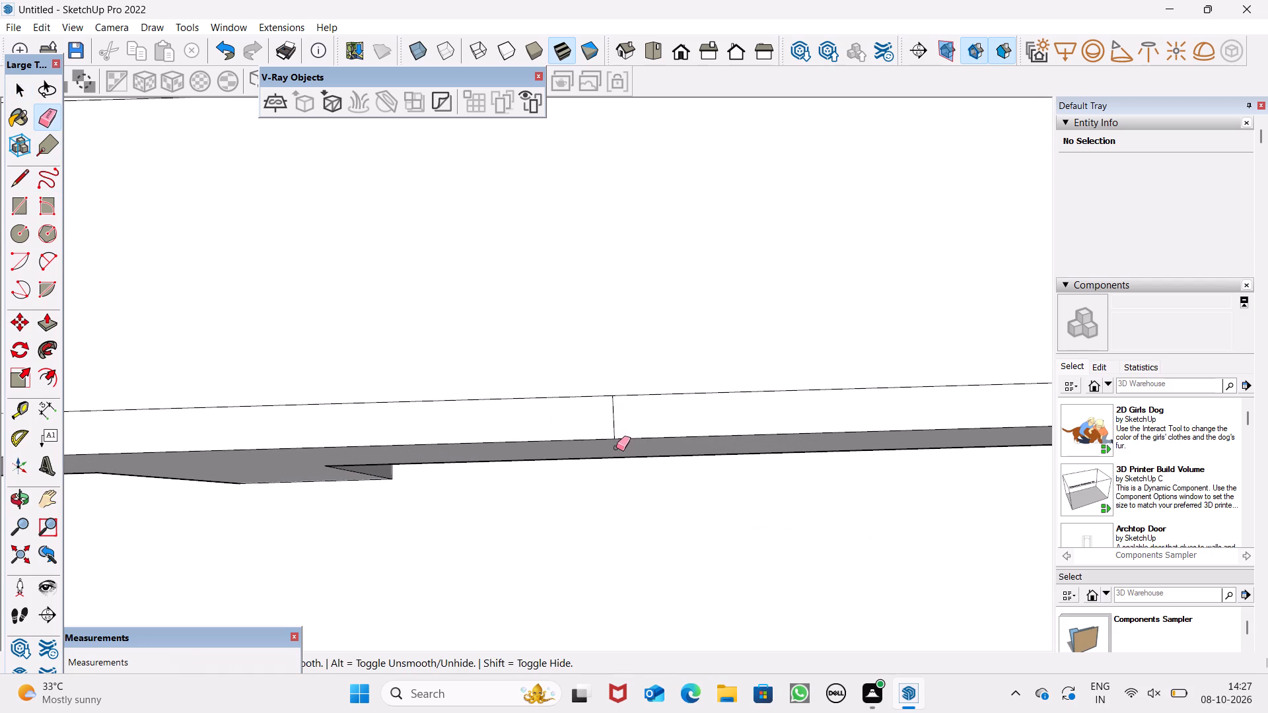
key("space")
scroll(627, 385, "down", 4)
scroll(641, 463, "down", 8)
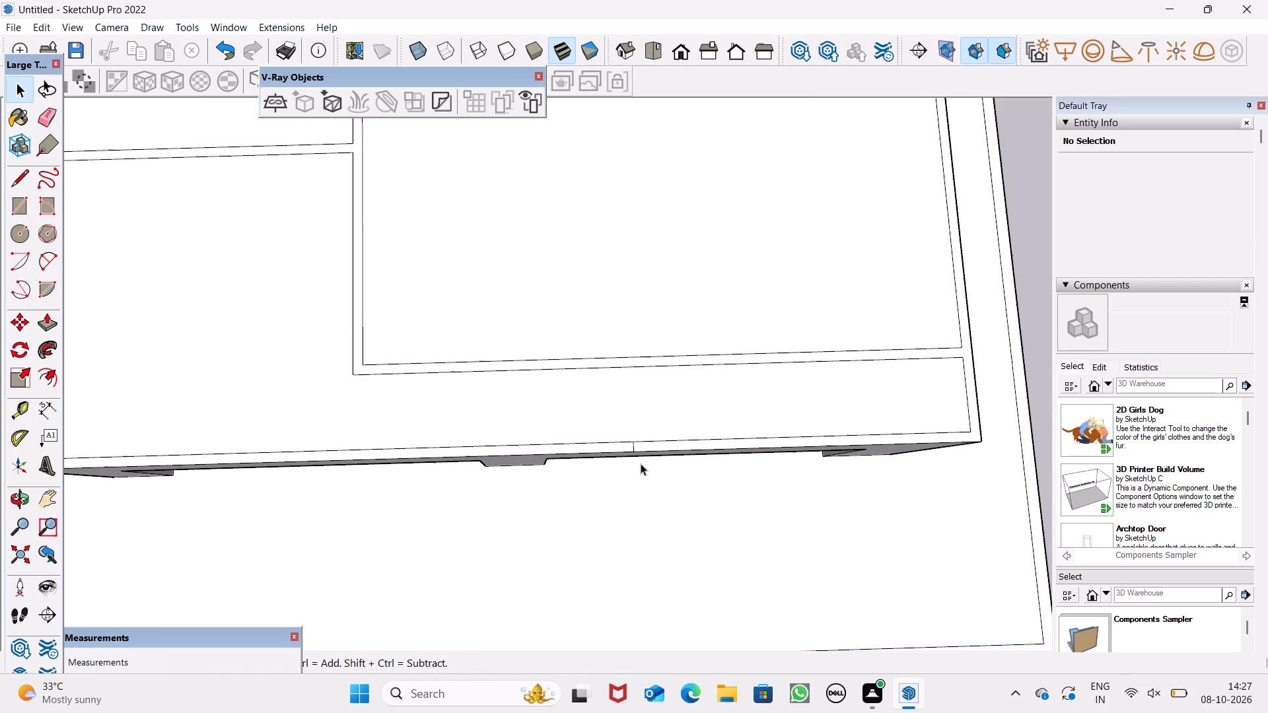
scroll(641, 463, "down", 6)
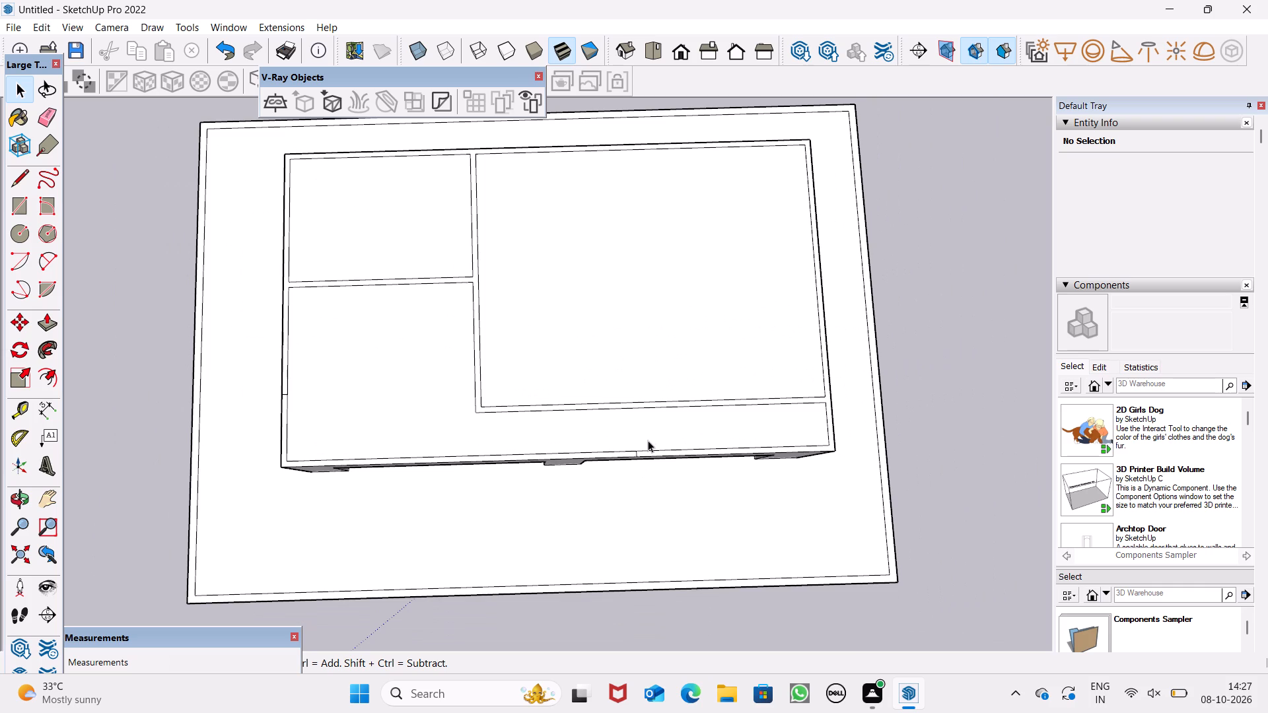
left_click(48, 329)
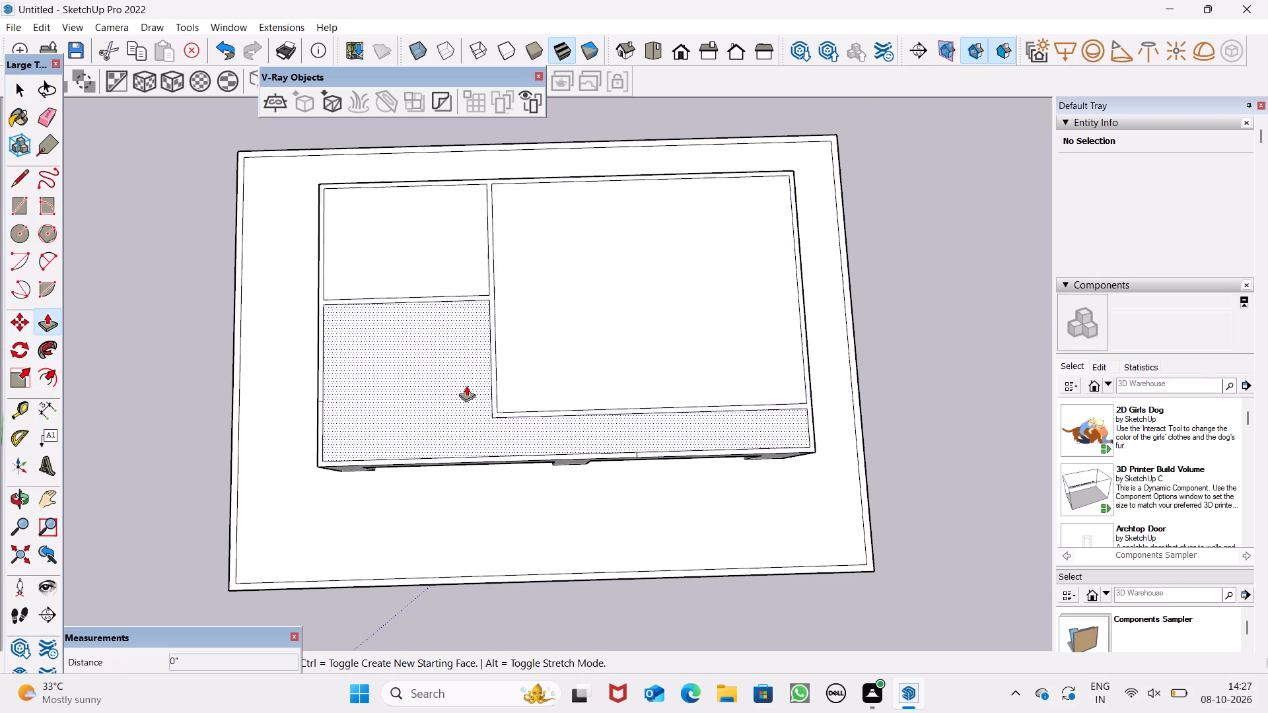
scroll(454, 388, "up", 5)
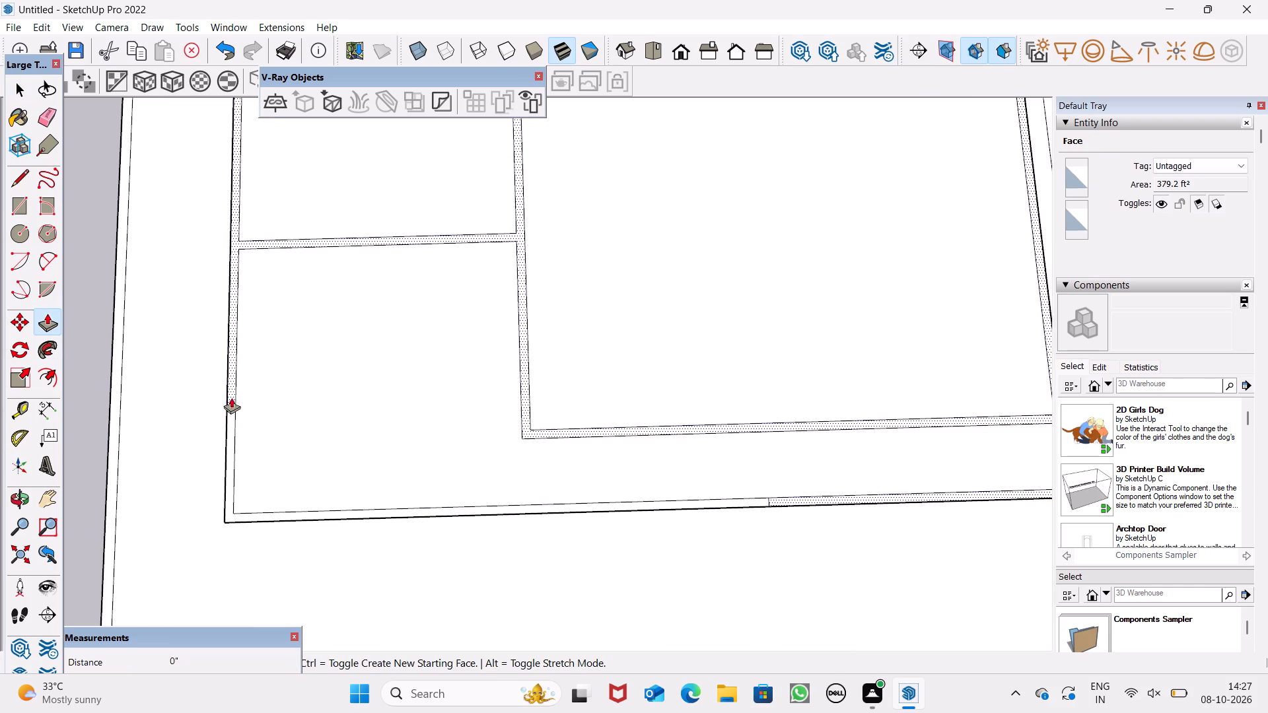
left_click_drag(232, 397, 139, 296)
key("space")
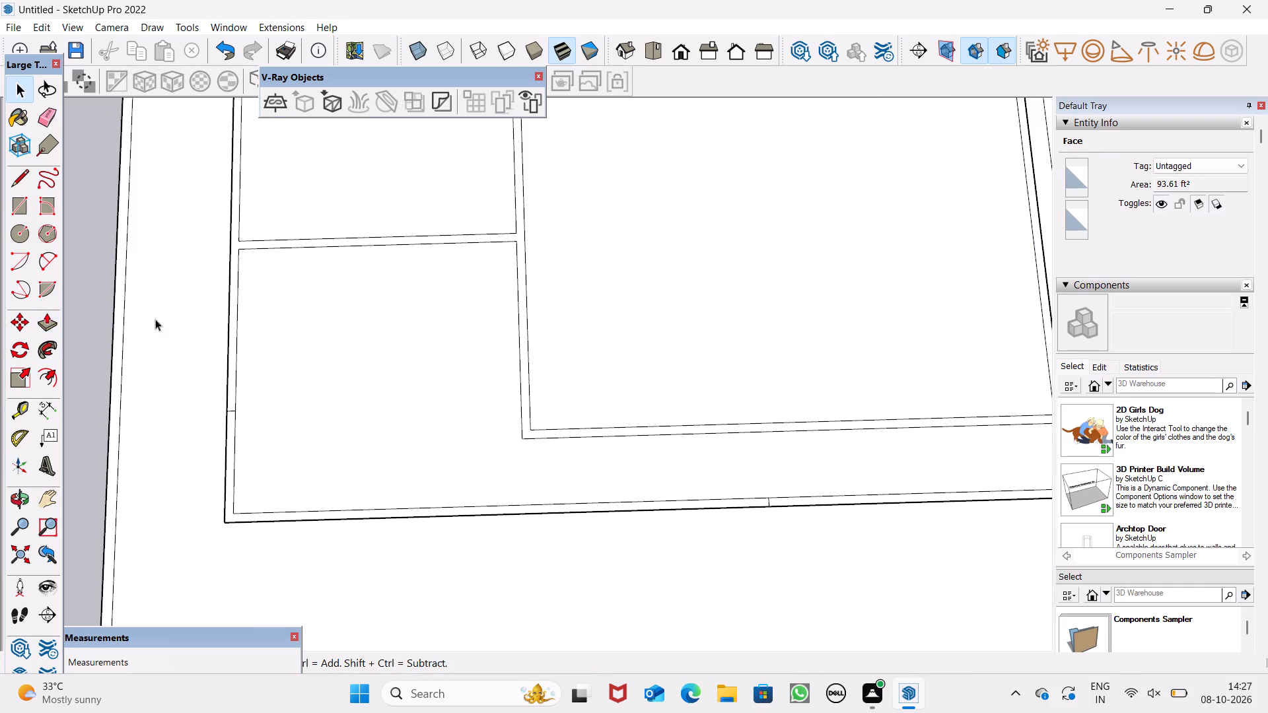
Push/Pull the 6" upper-floor wall outline up about 13' 5" from the ground-floor roof, leaving out the front-left border section.
scroll(456, 480, "down", 1)
scroll(647, 439, "up", 1)
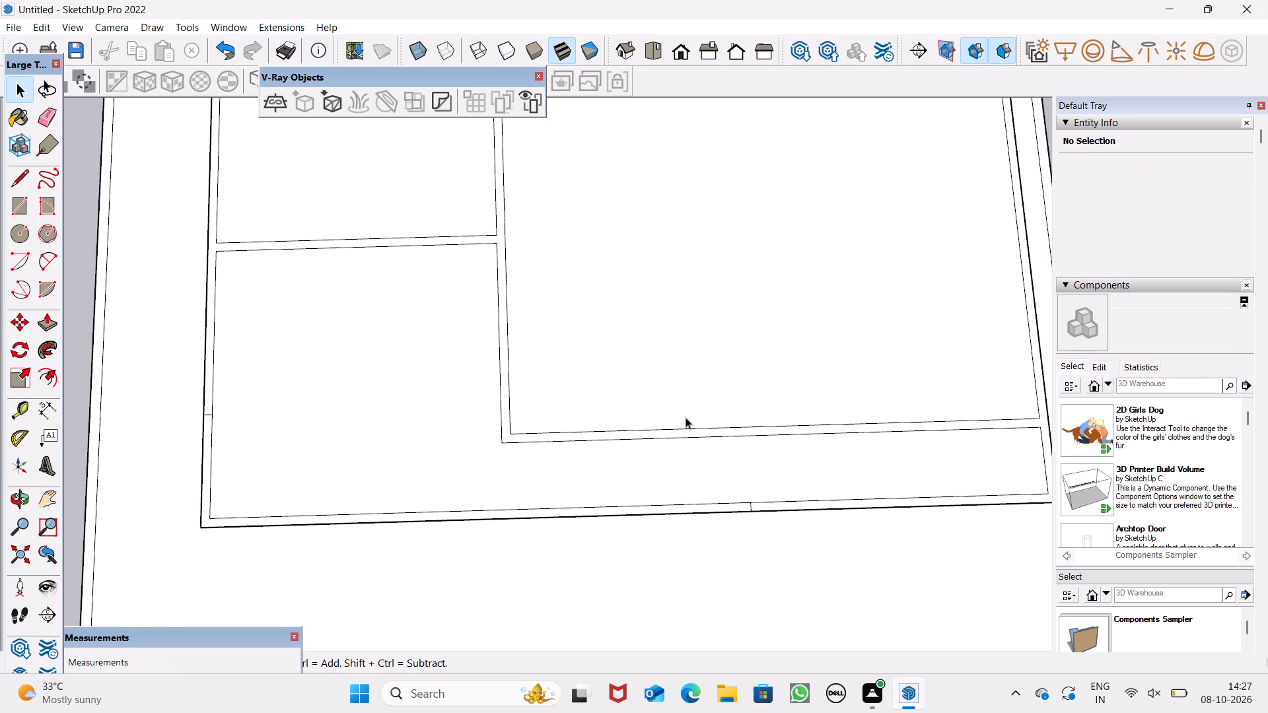
scroll(686, 417, "down", 8)
middle_click_drag(671, 459, 660, 403)
scroll(355, 368, "up", 1)
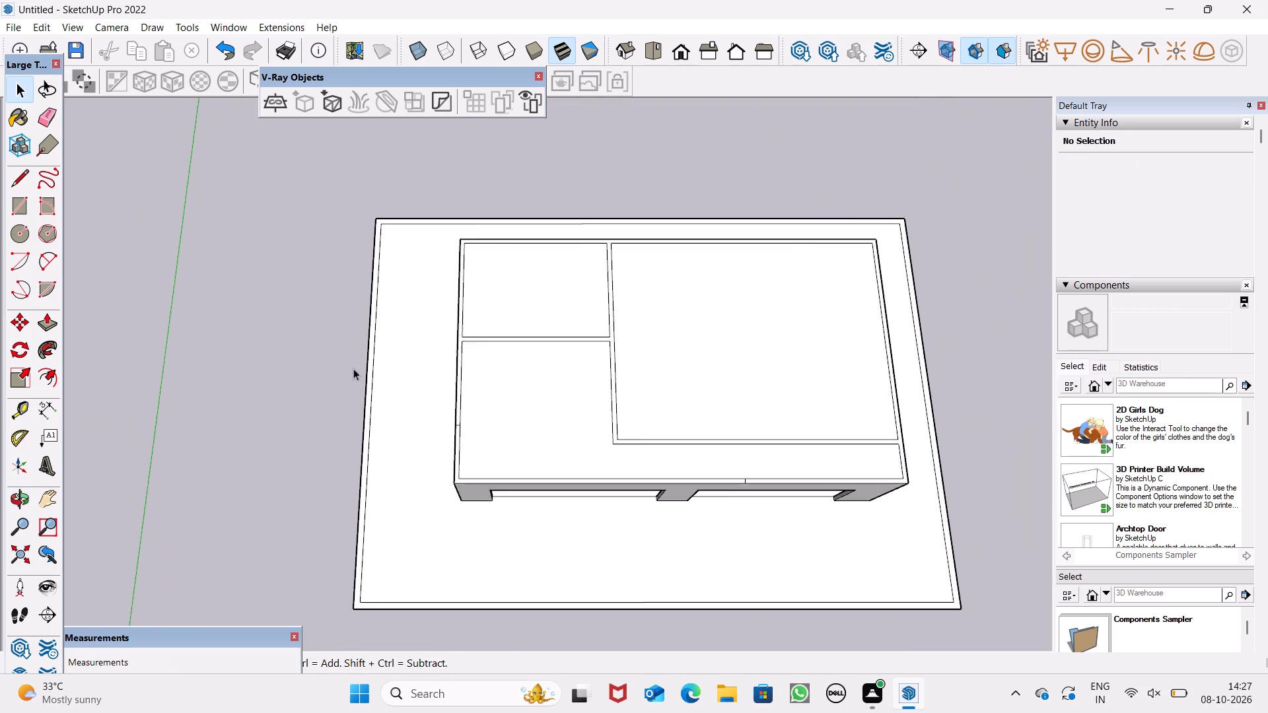
scroll(353, 368, "up", 1)
left_click(34, 327)
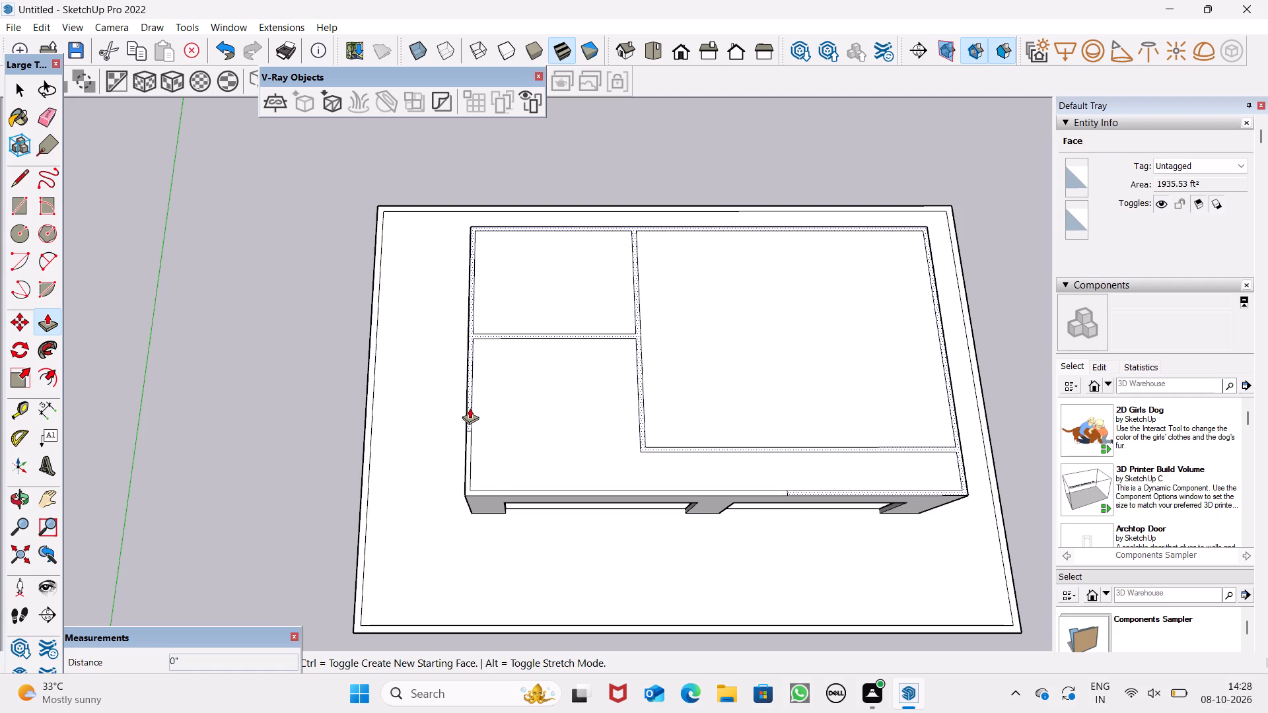
left_click_drag(470, 409, 456, 368)
Push/Pull the base slab's top face slightly upward and try to set the distance to 10'.
left_click(455, 366)
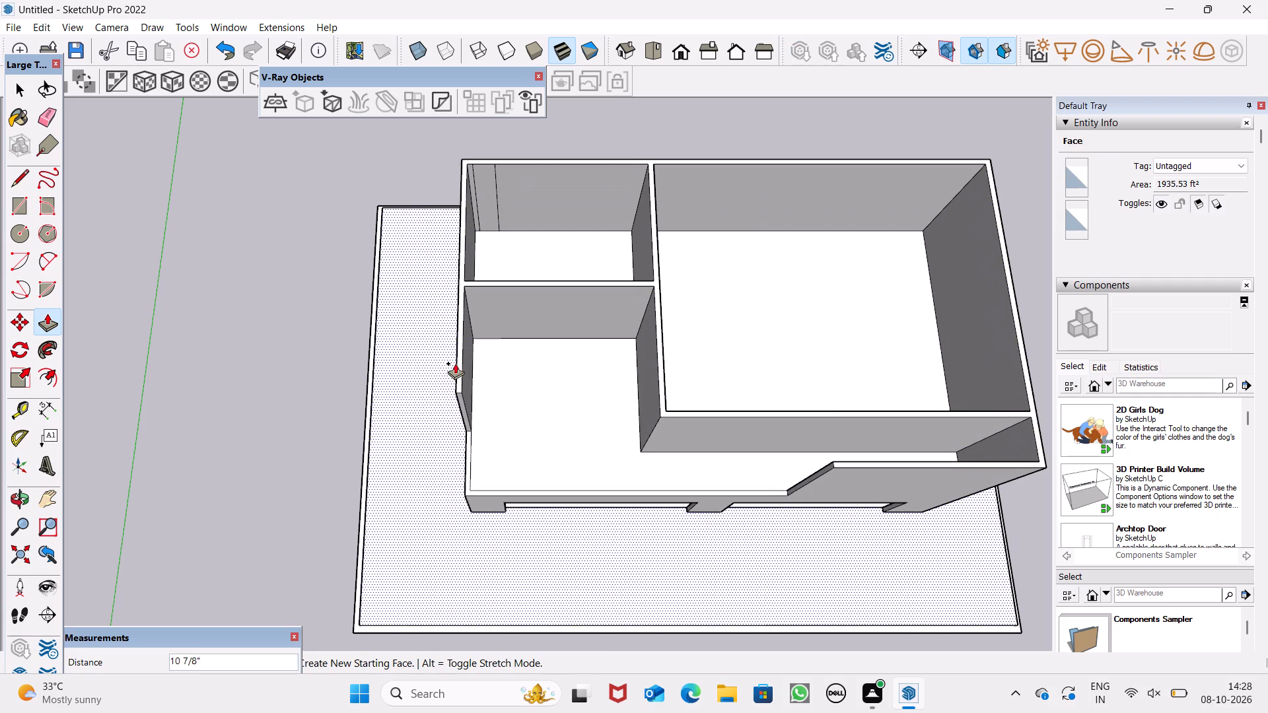
left_click_drag(455, 363, 450, 356)
key("1")
key("0")
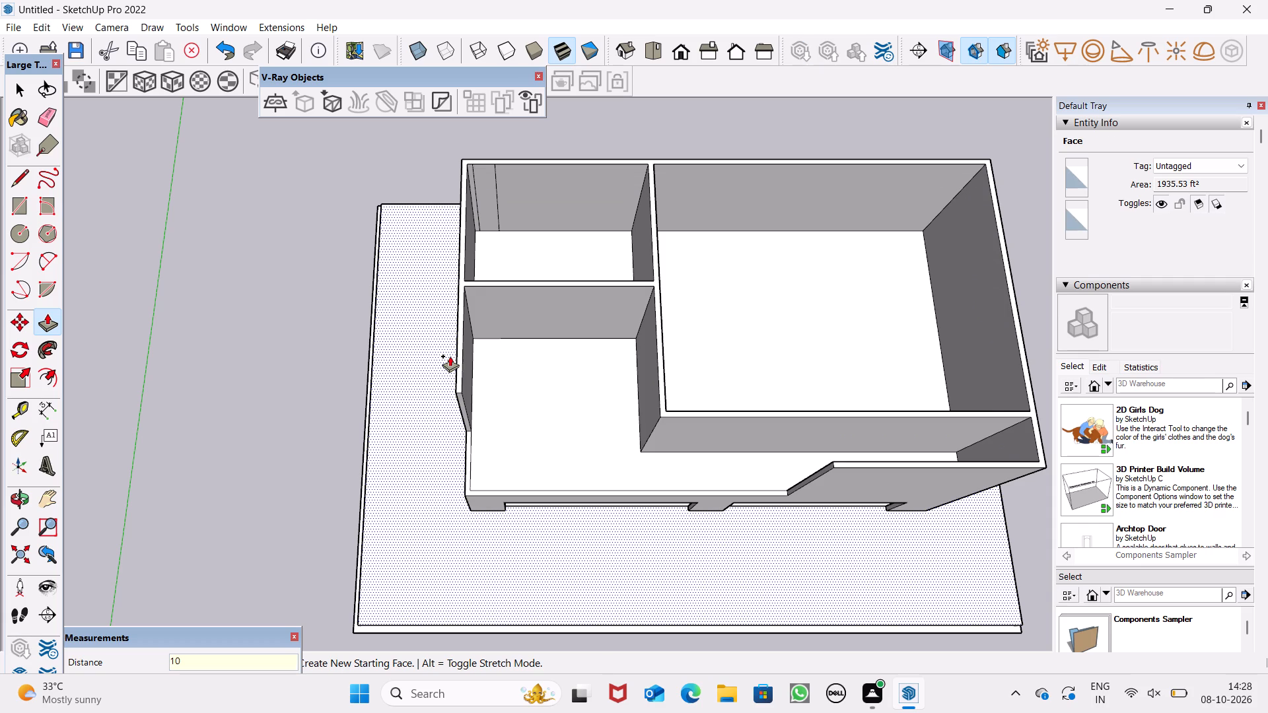
left_click_drag(450, 356, 449, 355)
key("apostrophe")
left_click(449, 355)
key("Return")
Erase the two stray vertical lines on the inner face of the small back room's rear wall.
scroll(449, 352, "down", 3)
middle_click_drag(534, 367, 563, 309)
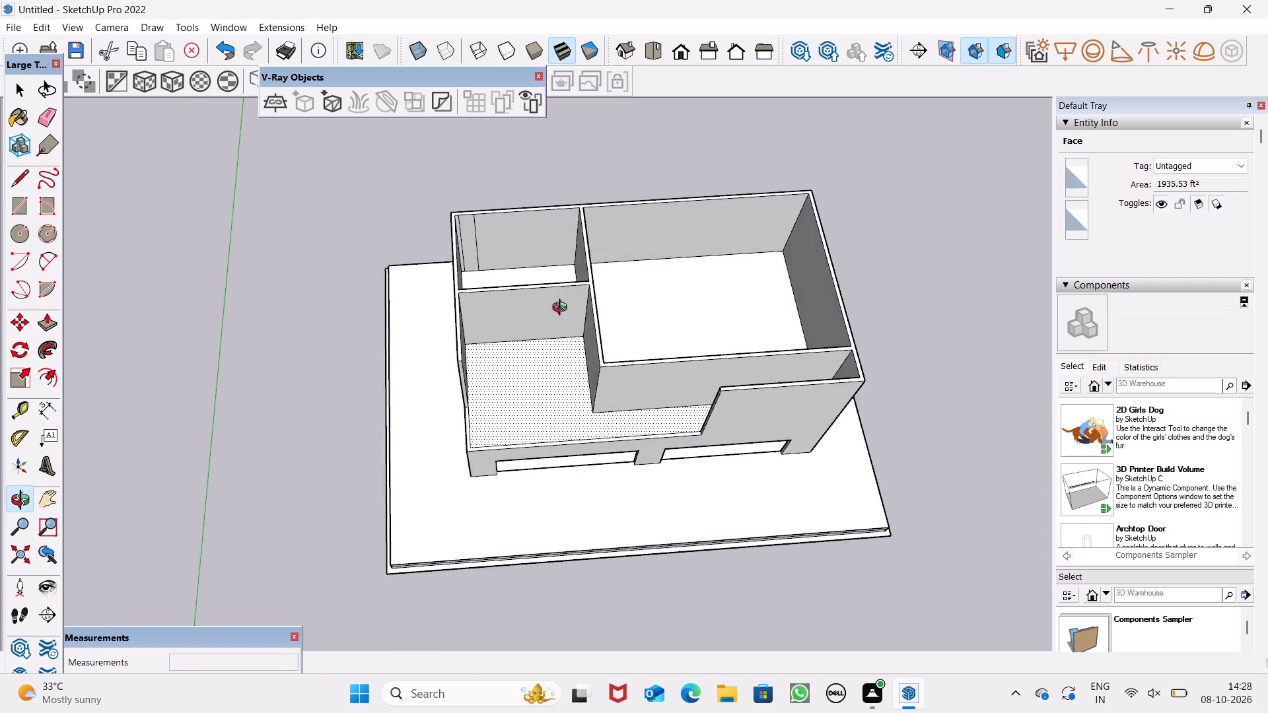
middle_click_drag(563, 309, 447, 181)
scroll(606, 193, "up", 5)
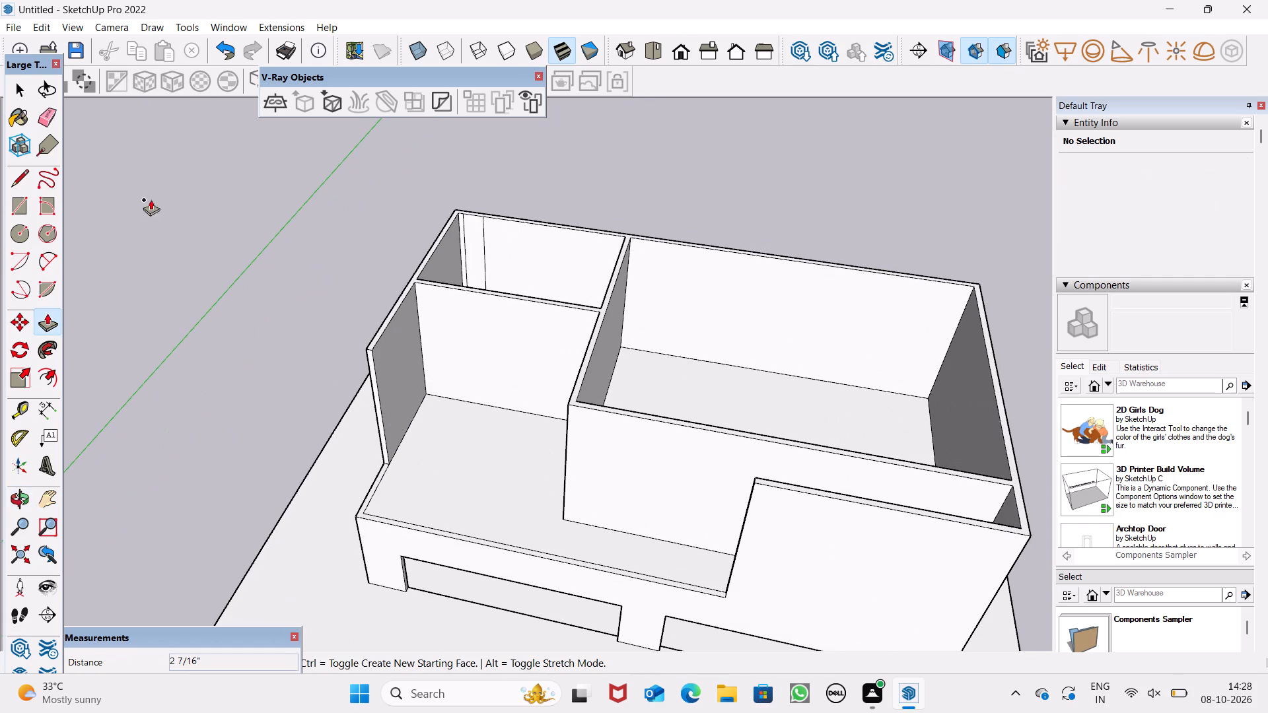
left_click(59, 121)
scroll(522, 250, "up", 7)
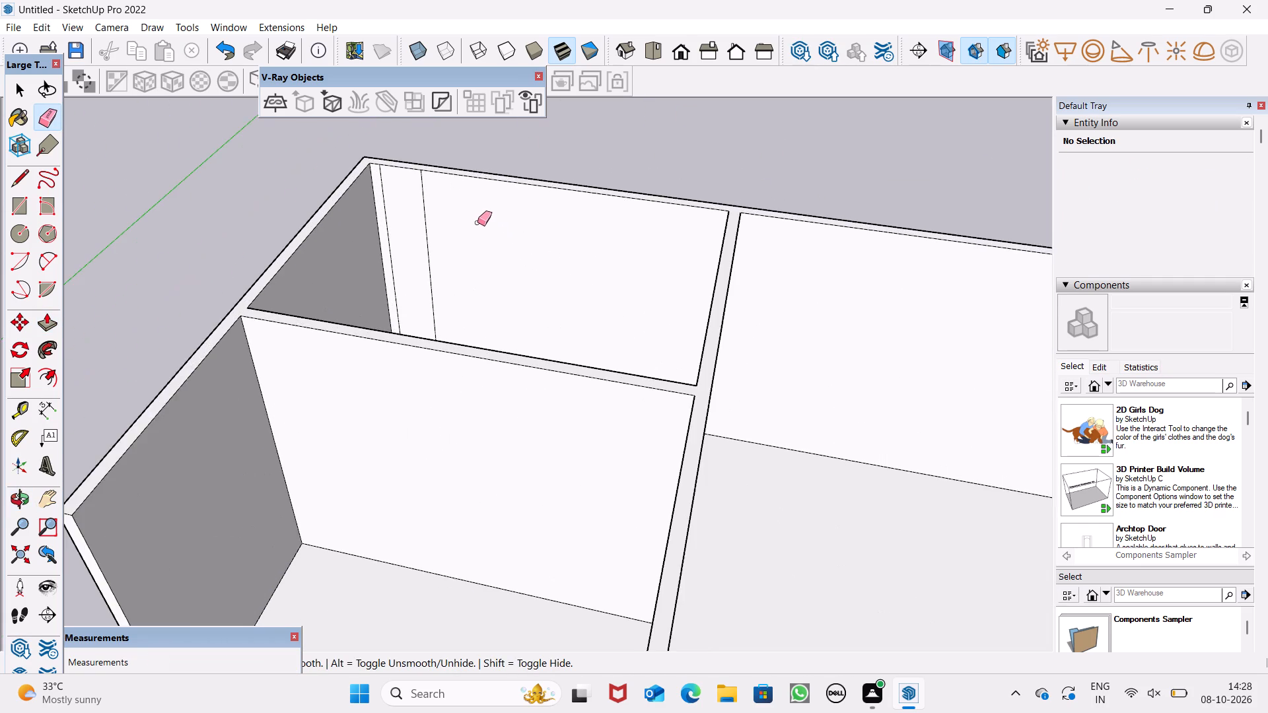
scroll(474, 221, "down", 1)
scroll(466, 217, "up", 1)
left_click_drag(431, 203, 421, 206)
left_click(421, 206)
scroll(388, 203, "up", 4)
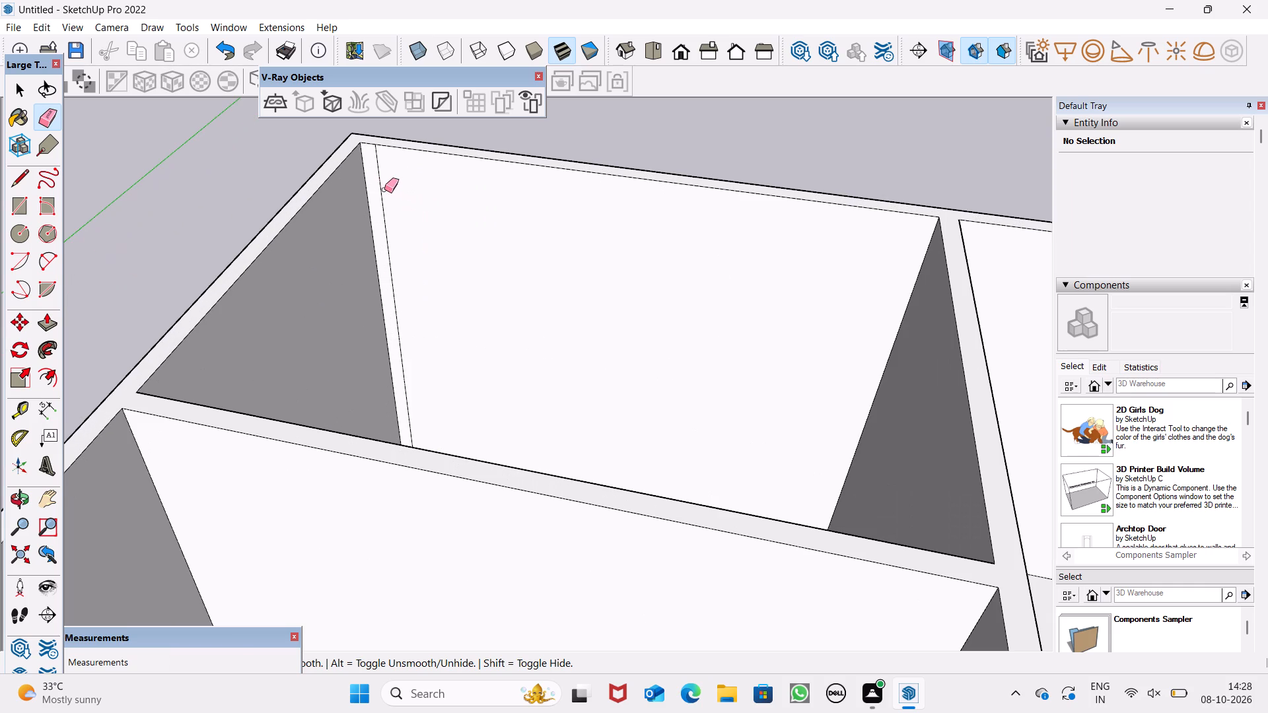
left_click(384, 189)
scroll(467, 213, "down", 2)
key("space")
Draw a 6" line across the right side wall's top where the large room's front wall meets it.
scroll(499, 570, "down", 2)
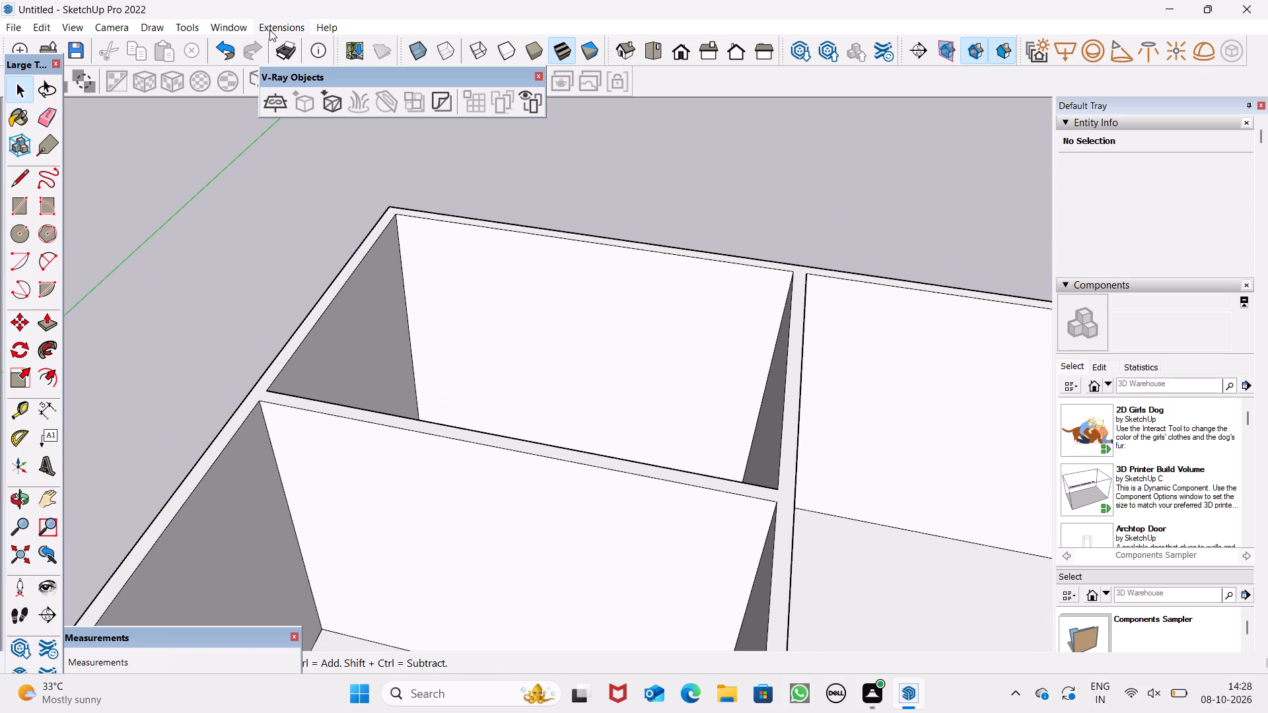
scroll(0, 170, "down", 2)
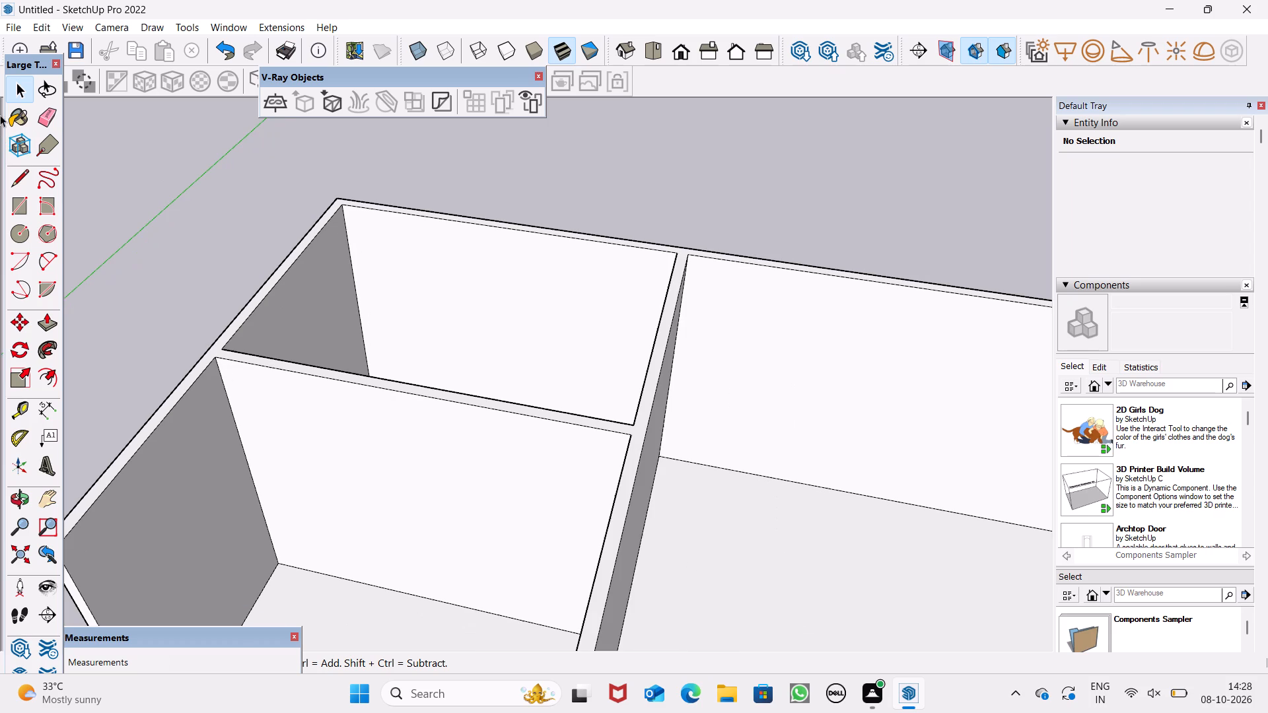
scroll(363, 199, "down", 2)
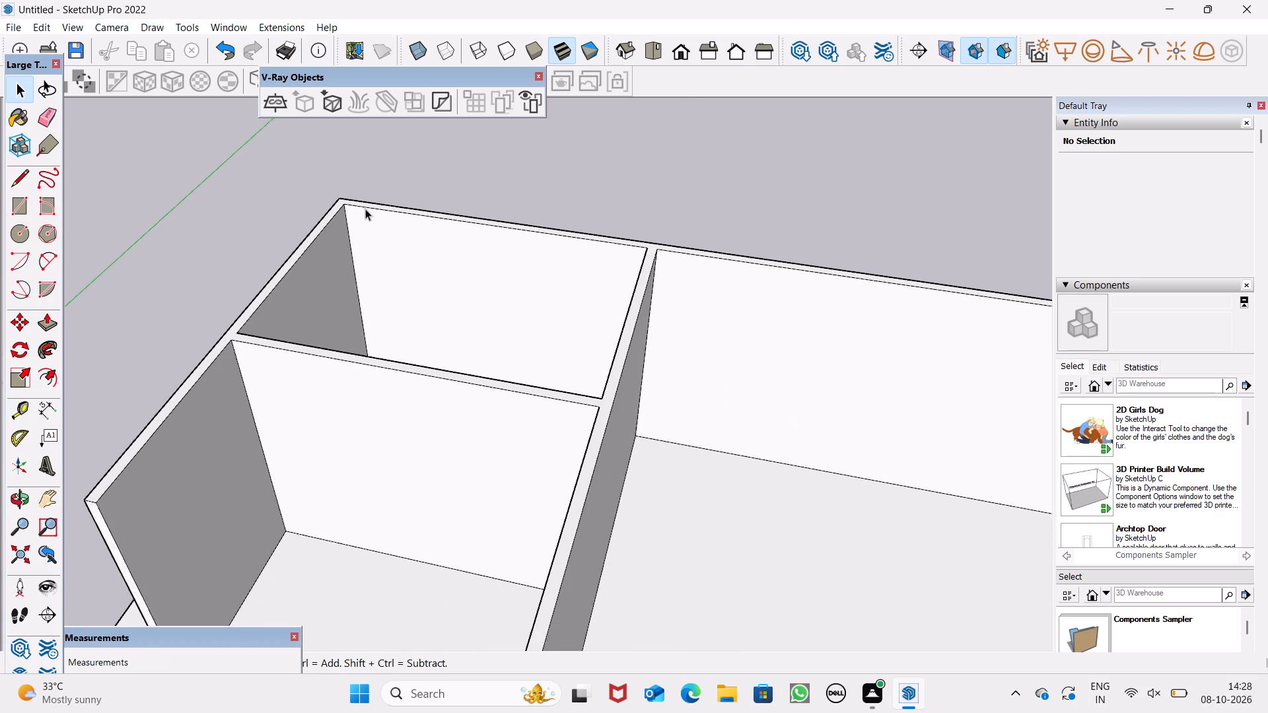
scroll(365, 209, "down", 8)
scroll(453, 283, "down", 4)
middle_click_drag(481, 382, 687, 311)
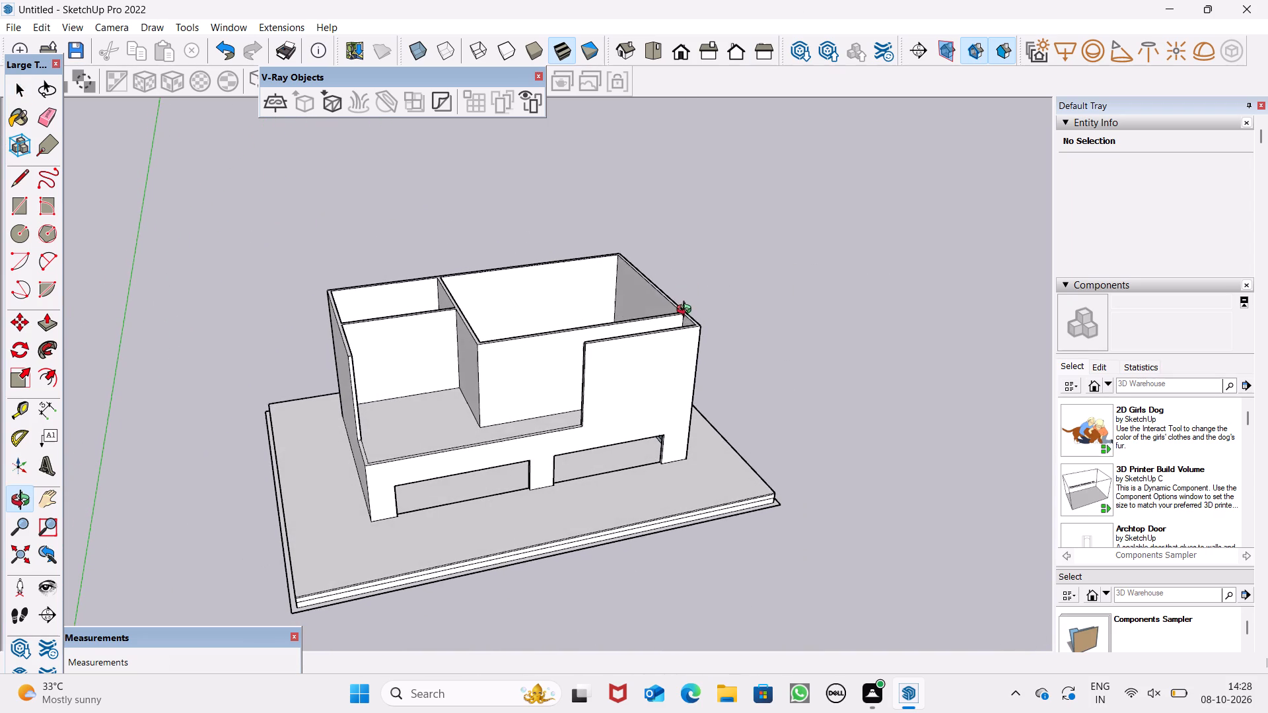
middle_click_drag(687, 311, 668, 334)
scroll(642, 413, "up", 6)
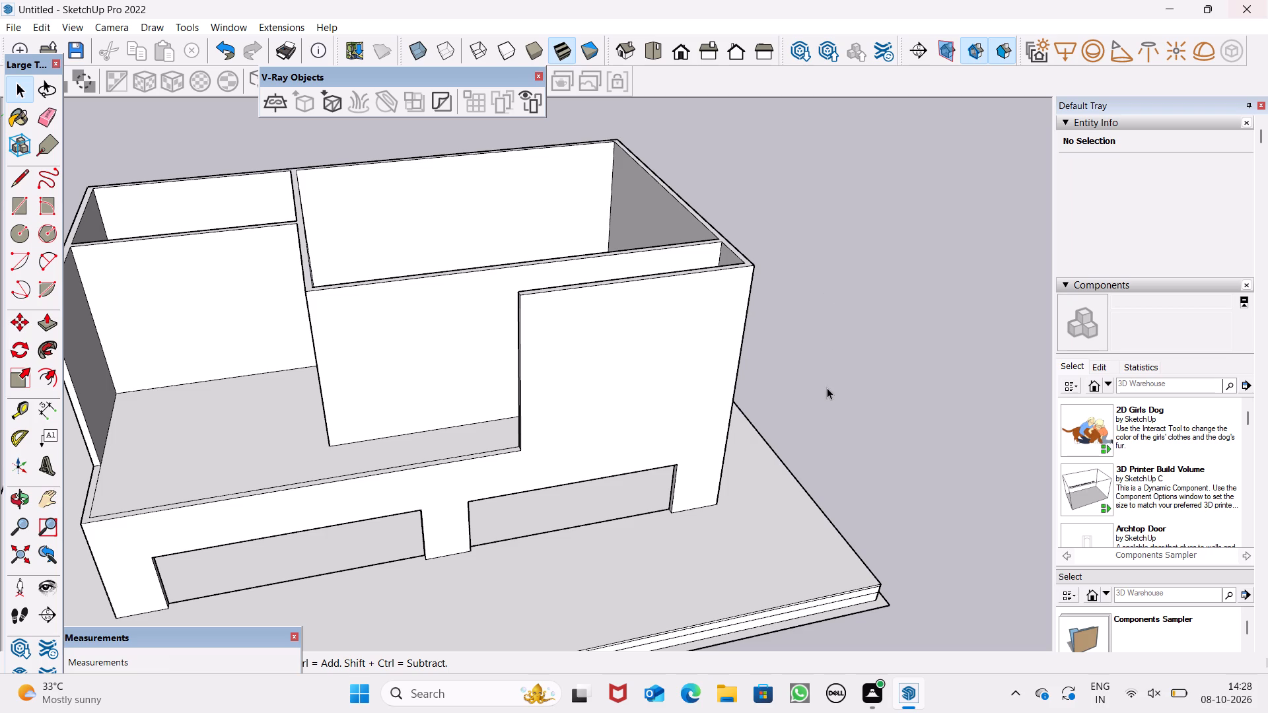
middle_click_drag(826, 398, 787, 520)
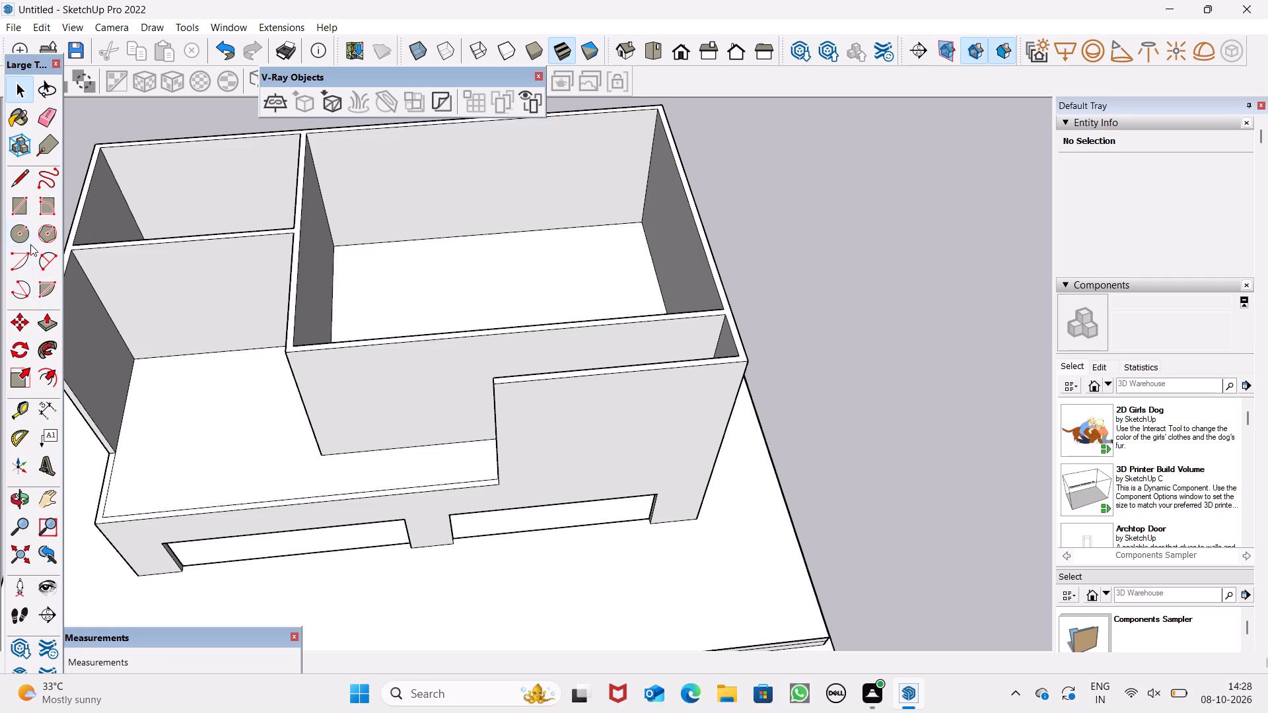
left_click(17, 180)
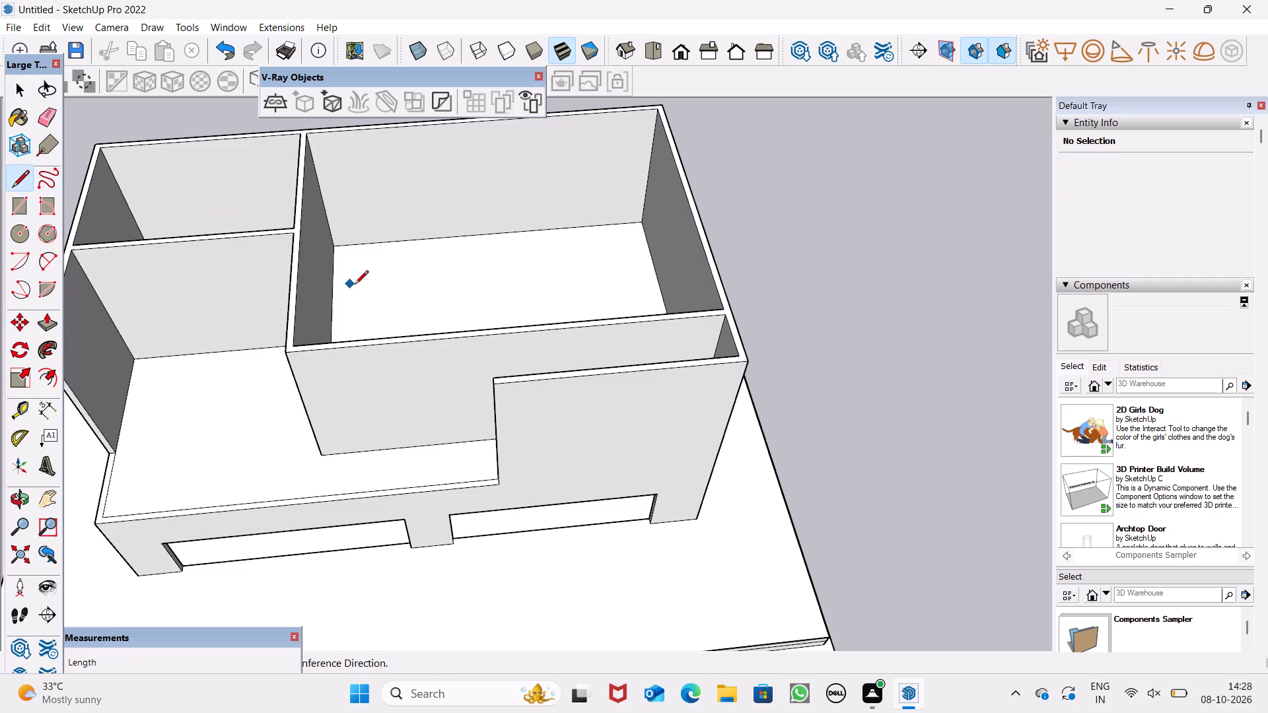
scroll(752, 323, "up", 3)
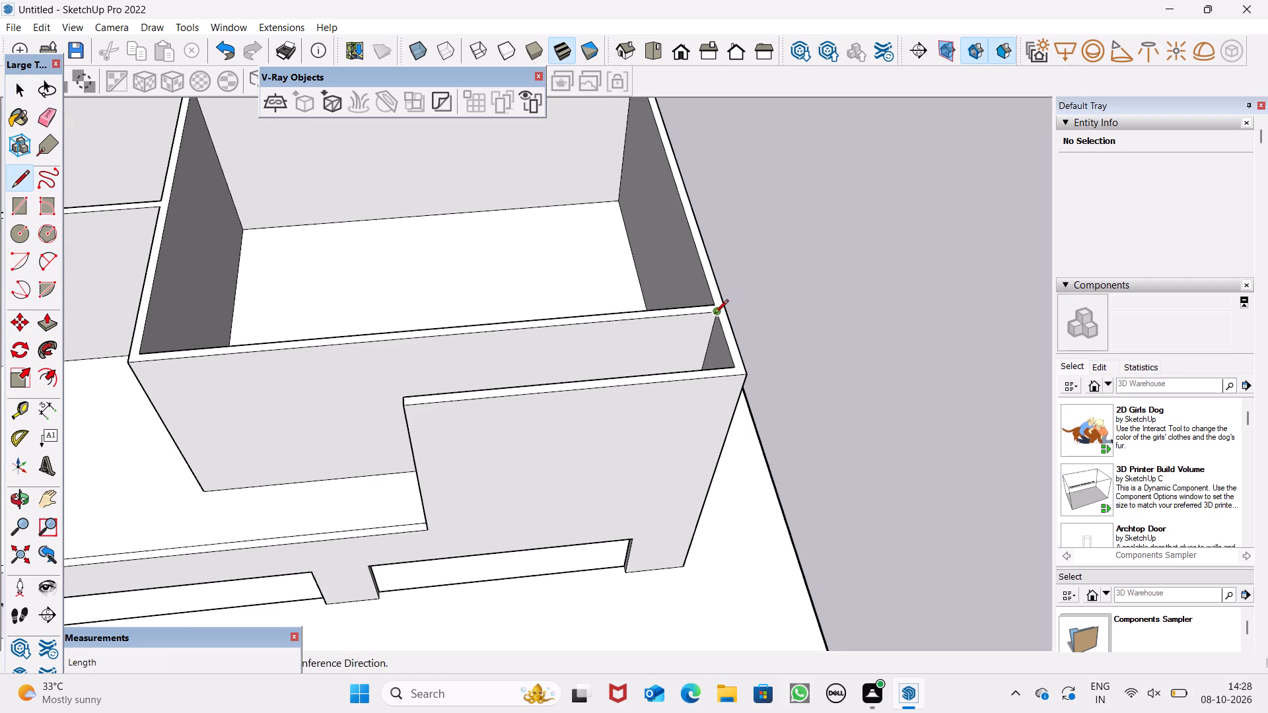
left_click(714, 313)
left_click(717, 309)
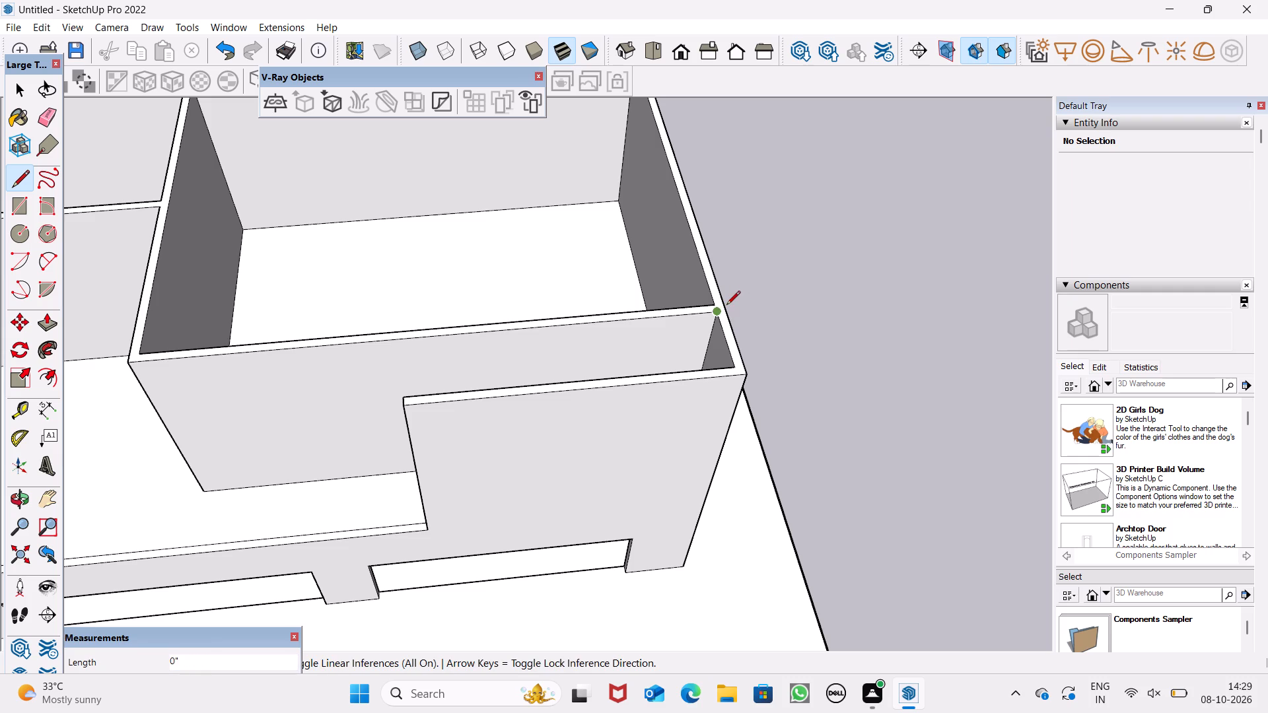
left_click(726, 306)
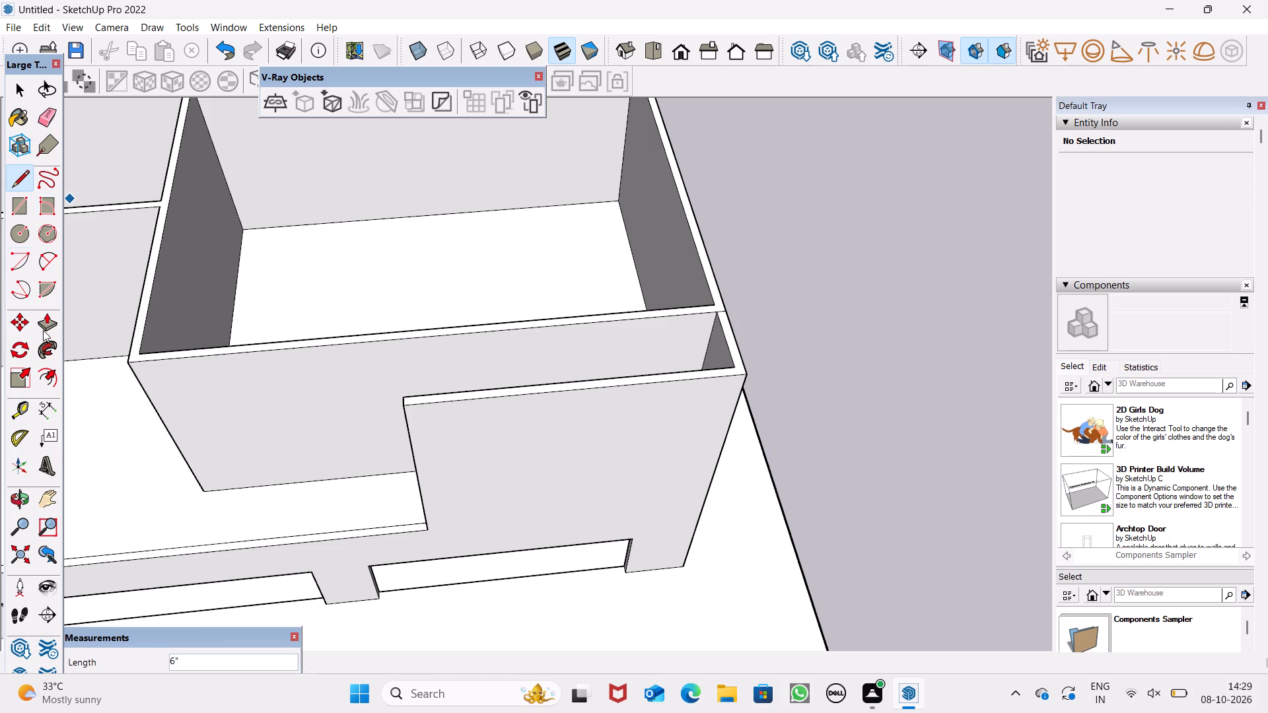
Push/Pull the top of the L-shaped front-right wall down 13' 4 7/8" to the ground-floor roof level.
left_click(45, 330)
left_click_drag(508, 388, 511, 390)
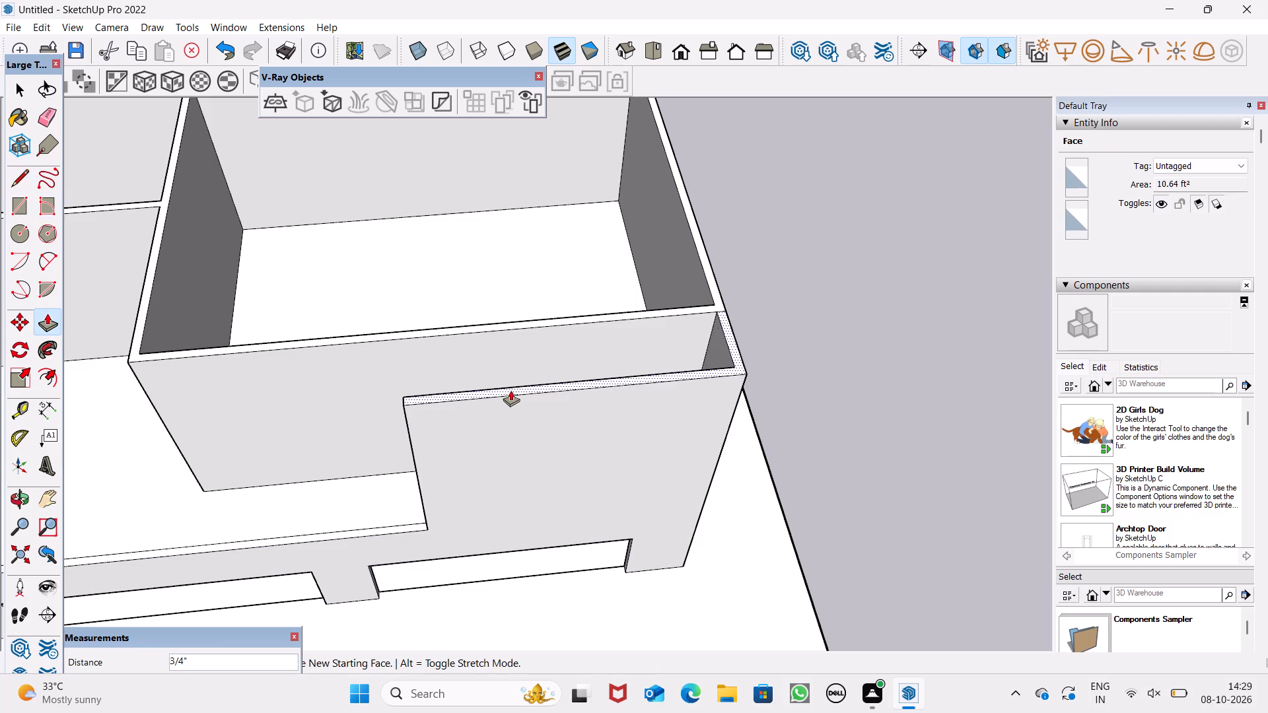
left_click_drag(511, 390, 407, 523)
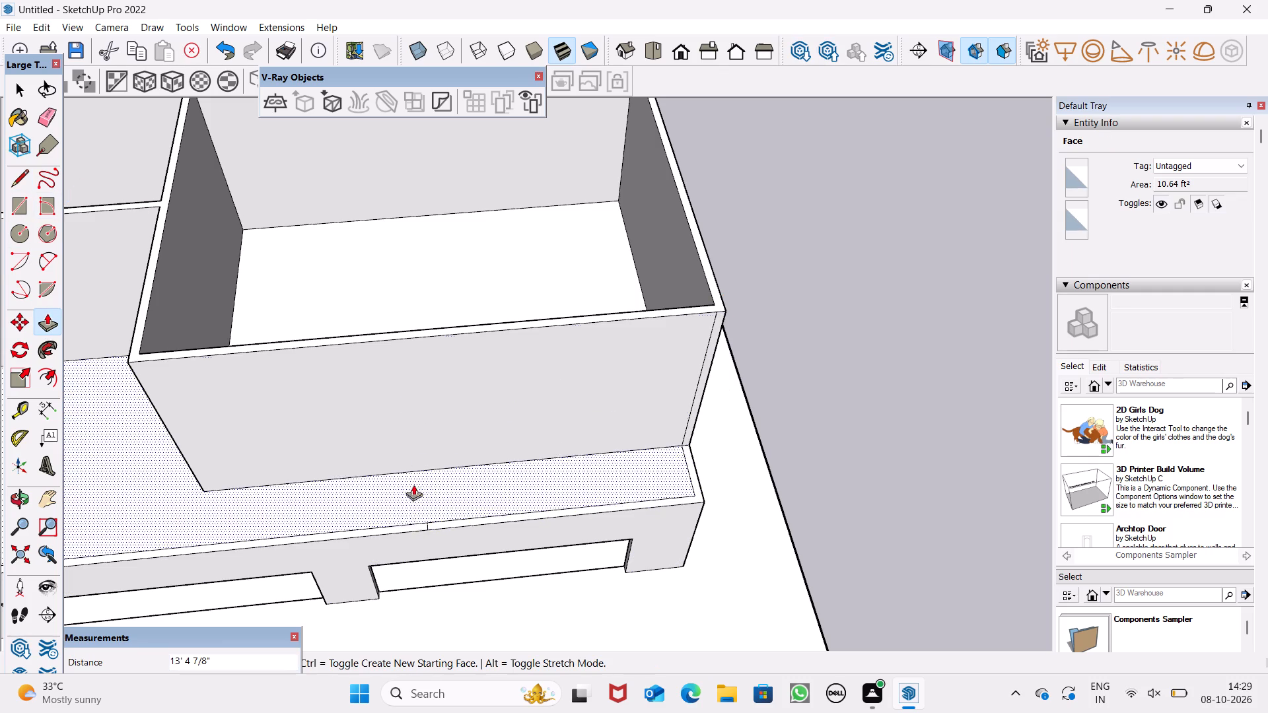
Erase the short divider across the roof's front border and the vertical seam at the large room's front-right wall corner.
left_click(53, 117)
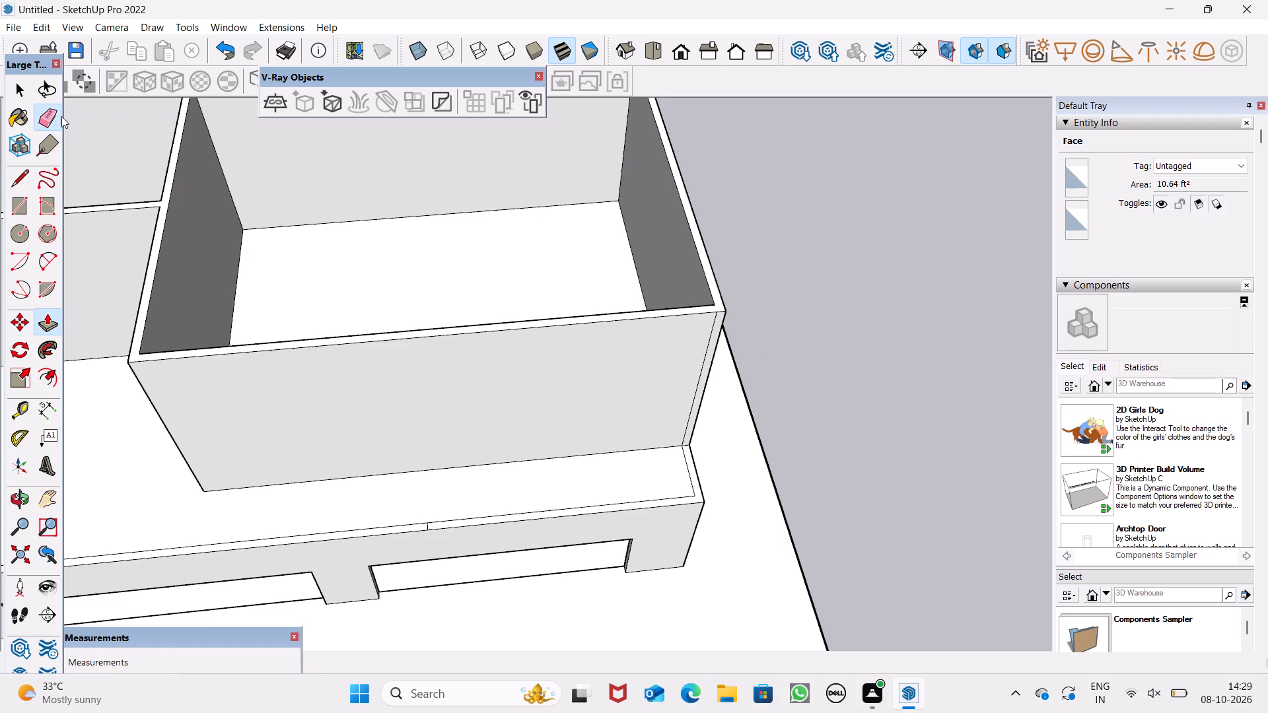
scroll(489, 568, "up", 6)
scroll(380, 485, "up", 3)
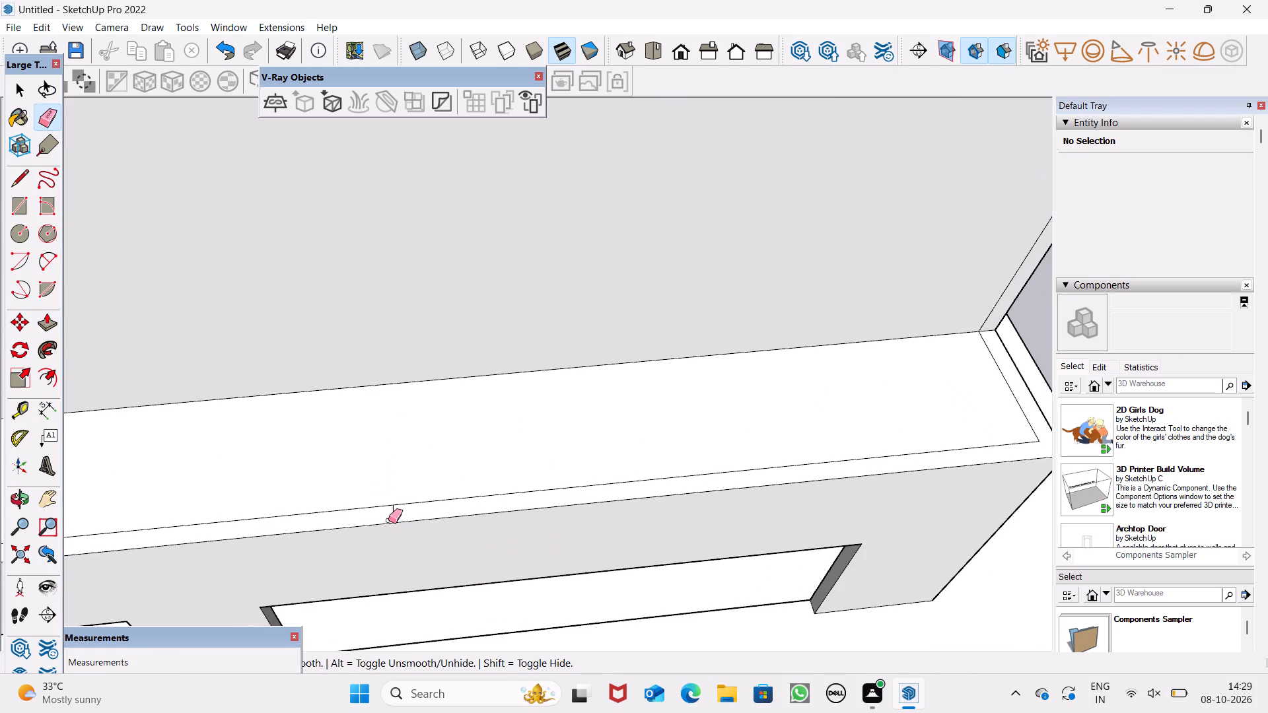
left_click_drag(389, 518, 408, 521)
scroll(412, 465, "down", 9)
middle_click_drag(742, 357, 731, 267)
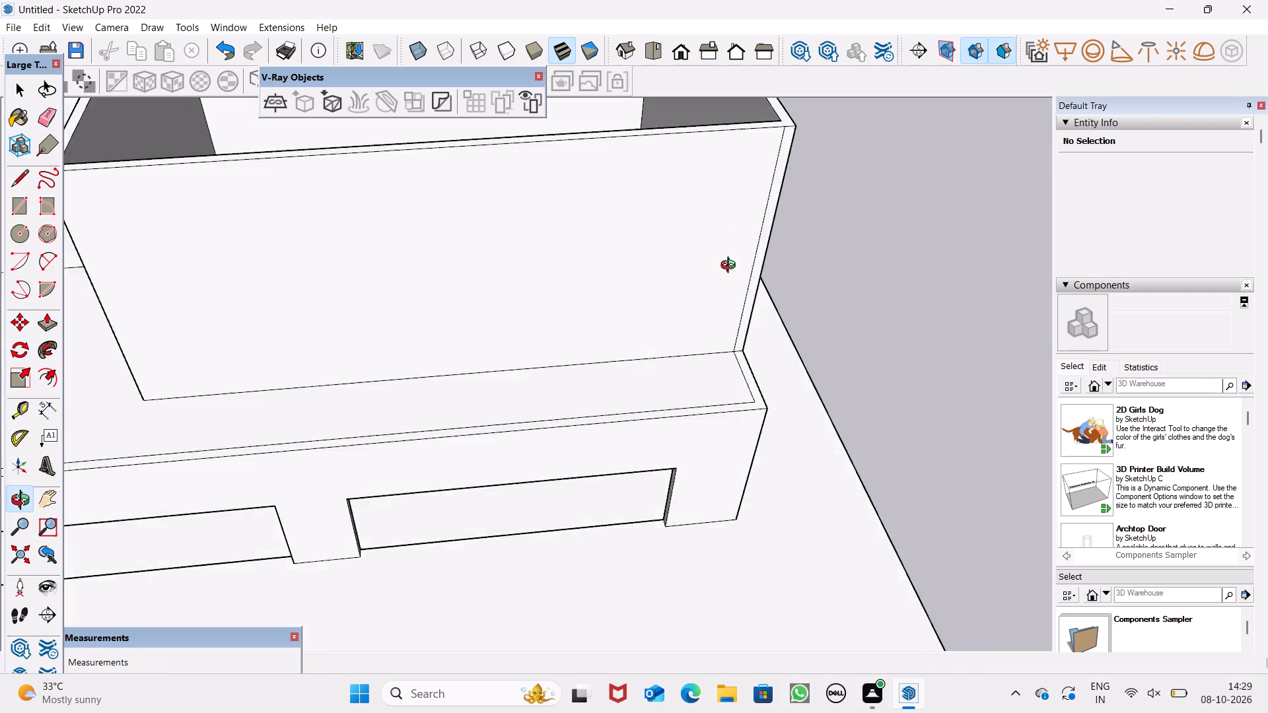
middle_click_drag(731, 267, 713, 201)
scroll(713, 201, "up", 1)
left_click(748, 188)
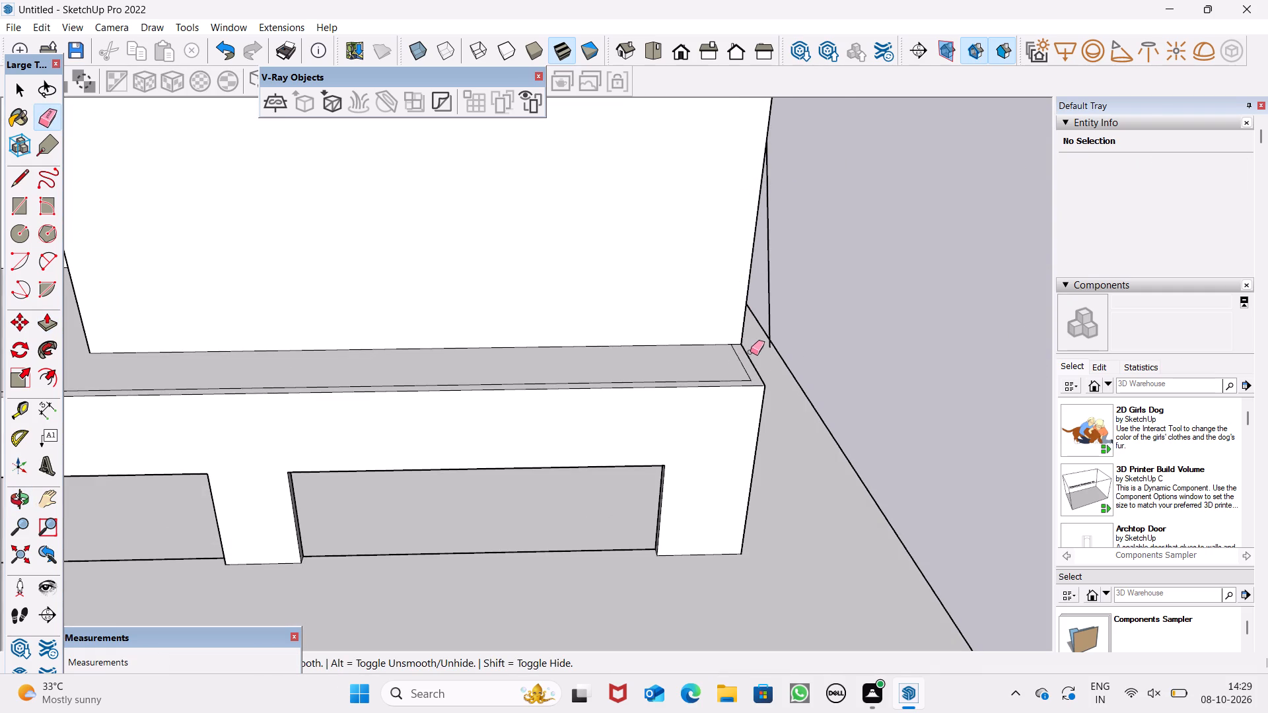
scroll(757, 362, "down", 6)
scroll(862, 364, "down", 3)
key("space")
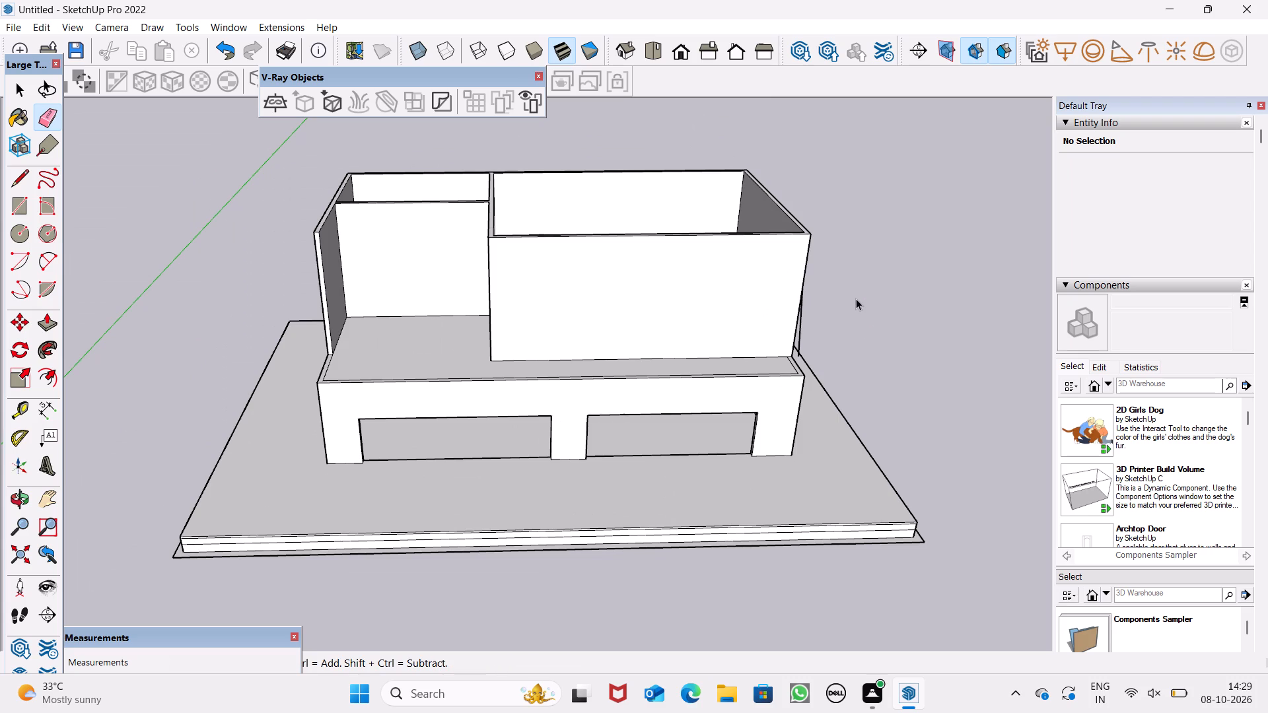
Delete the stray diagonal edge running from the right side wall's upper front corner to the base slab.
scroll(870, 293, "up", 1)
middle_click_drag(870, 293, 465, 309)
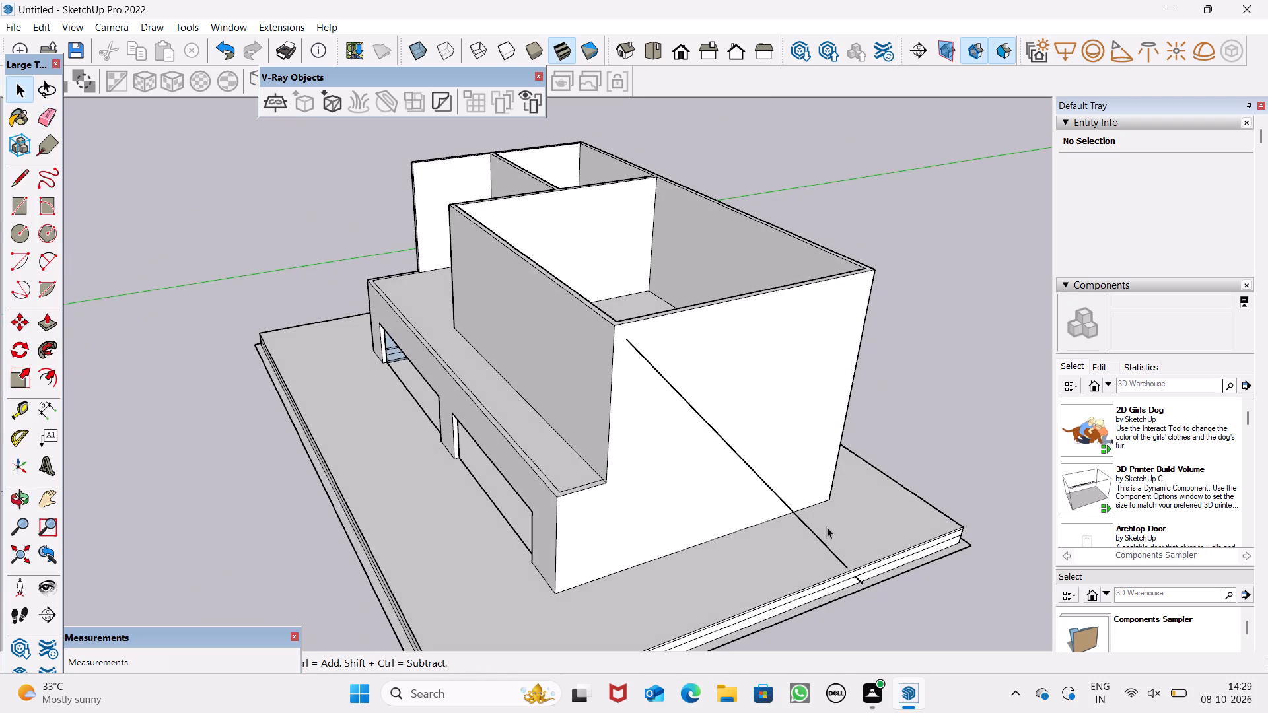
left_click(816, 533)
key("Delete")
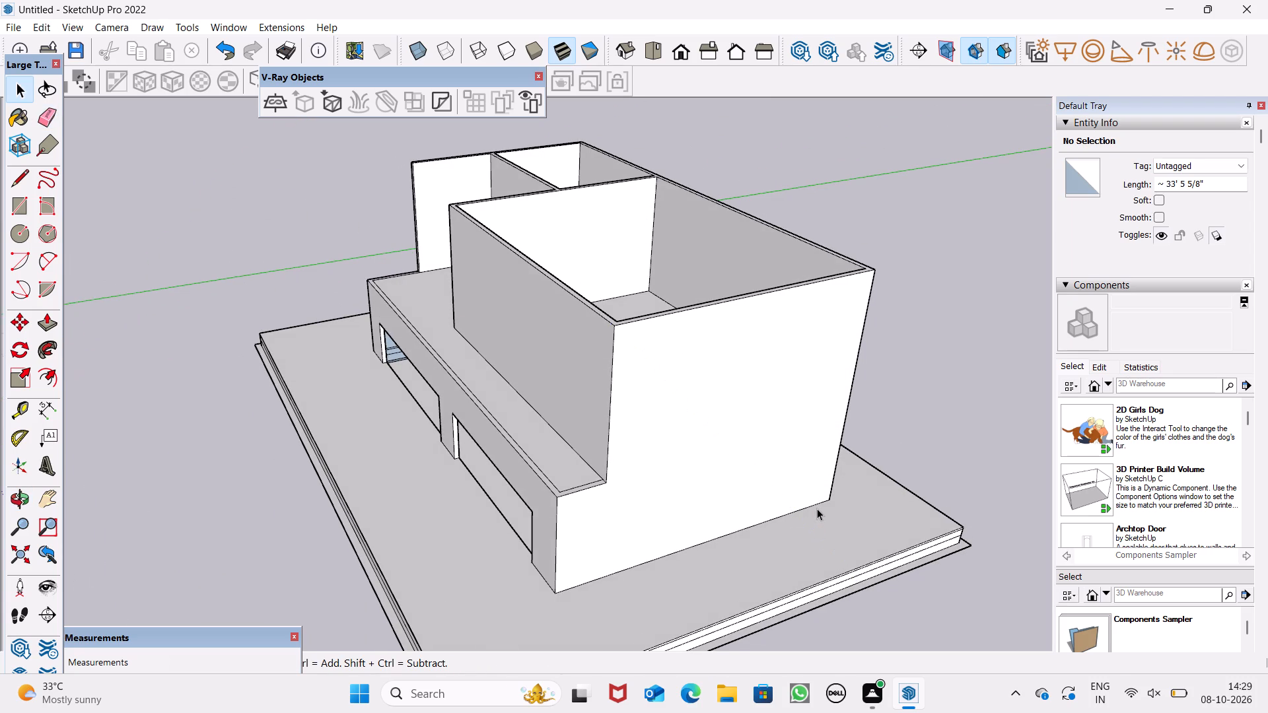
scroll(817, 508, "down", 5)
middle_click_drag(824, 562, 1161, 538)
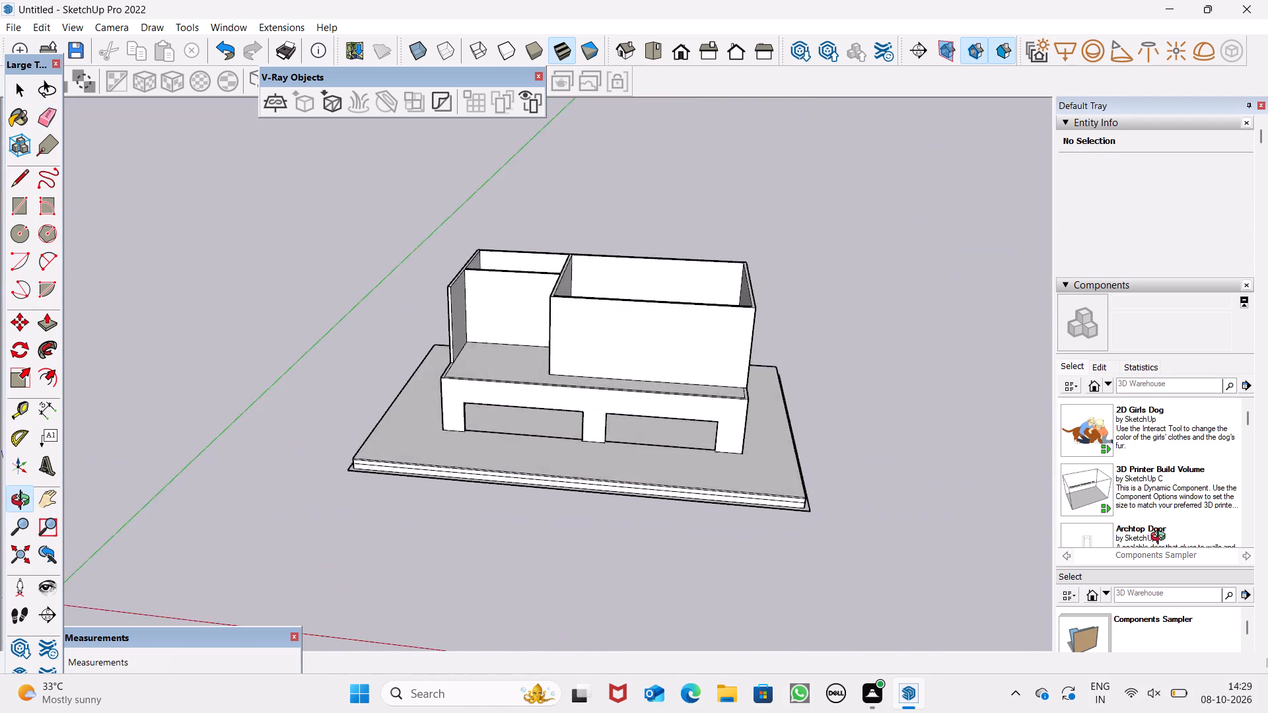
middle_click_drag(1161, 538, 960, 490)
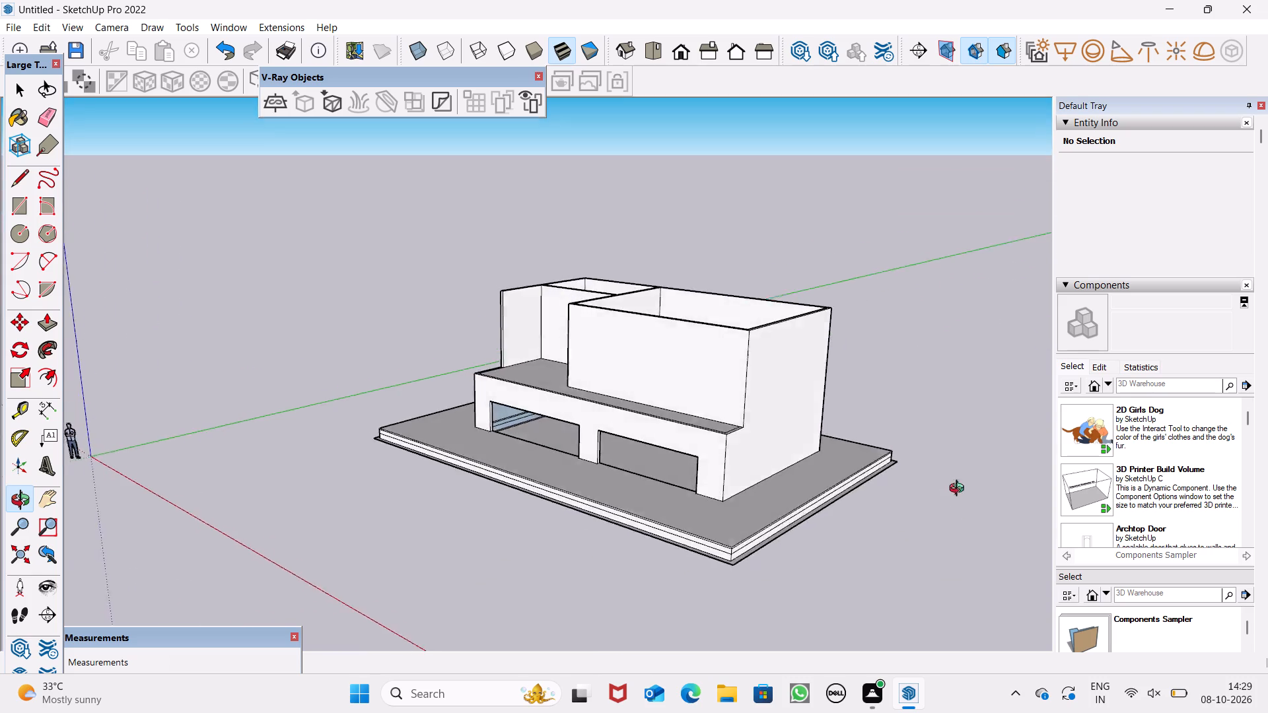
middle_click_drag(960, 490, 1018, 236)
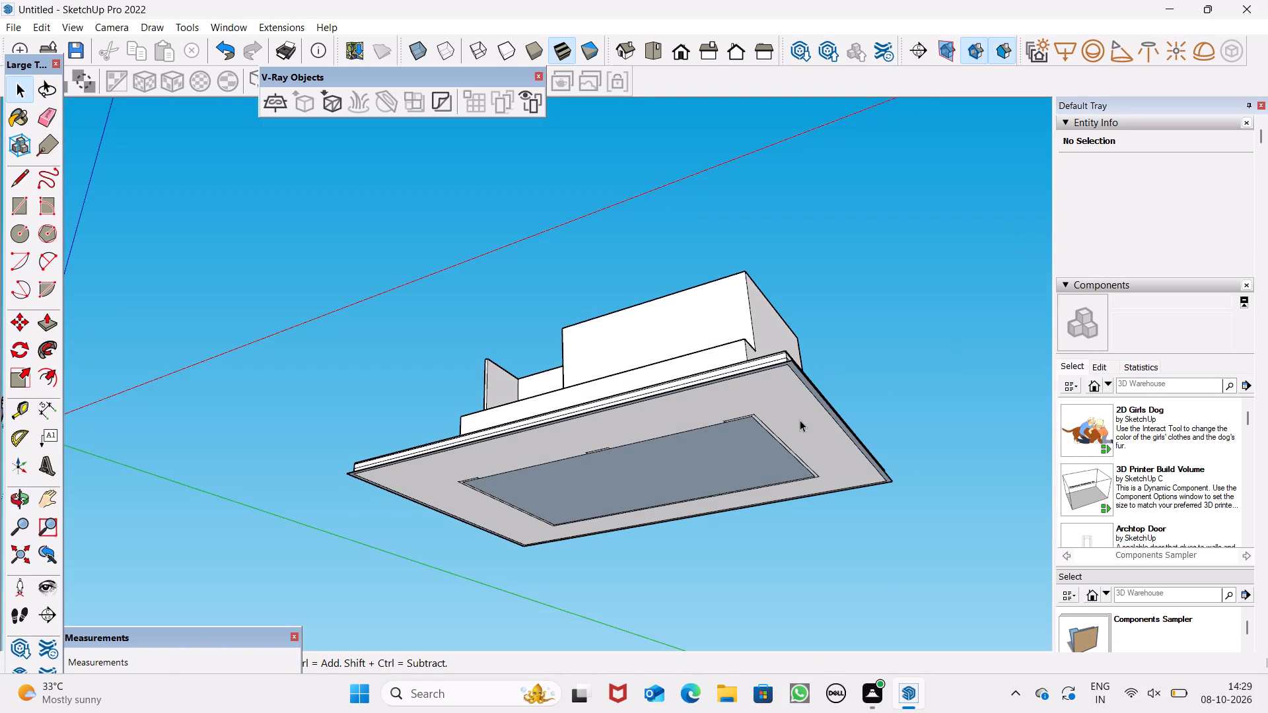
Undo the recent wall edits back to before the upper-floor walls and parapet were raised above the ground-floor roof.
key("ctrl+z")
key("ctrl+z")
key("ctrl+z")
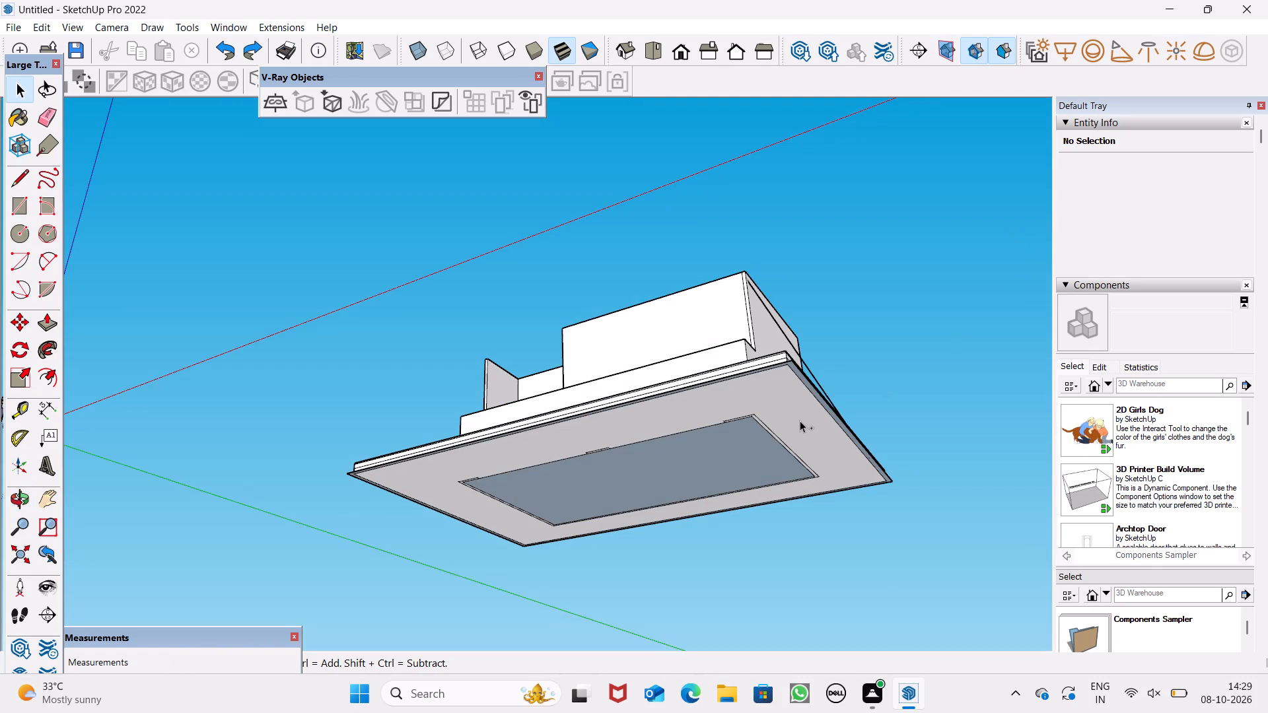
key("ctrl+z")
key("ctrl+z")
key("ctrl+z")
key("ctrl+z")
key("ctrl+z")
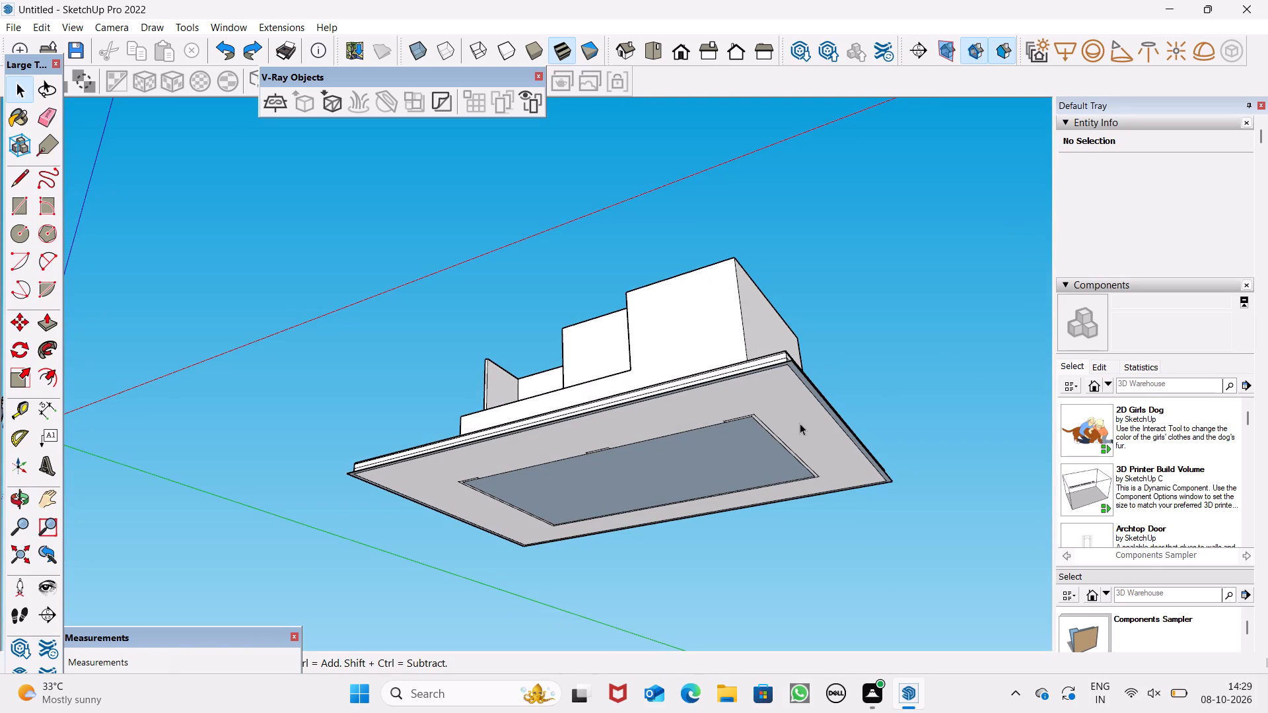
key("ctrl+z")
key("ctrl+z")
key("ctrl+z")
key("ctrl+z")
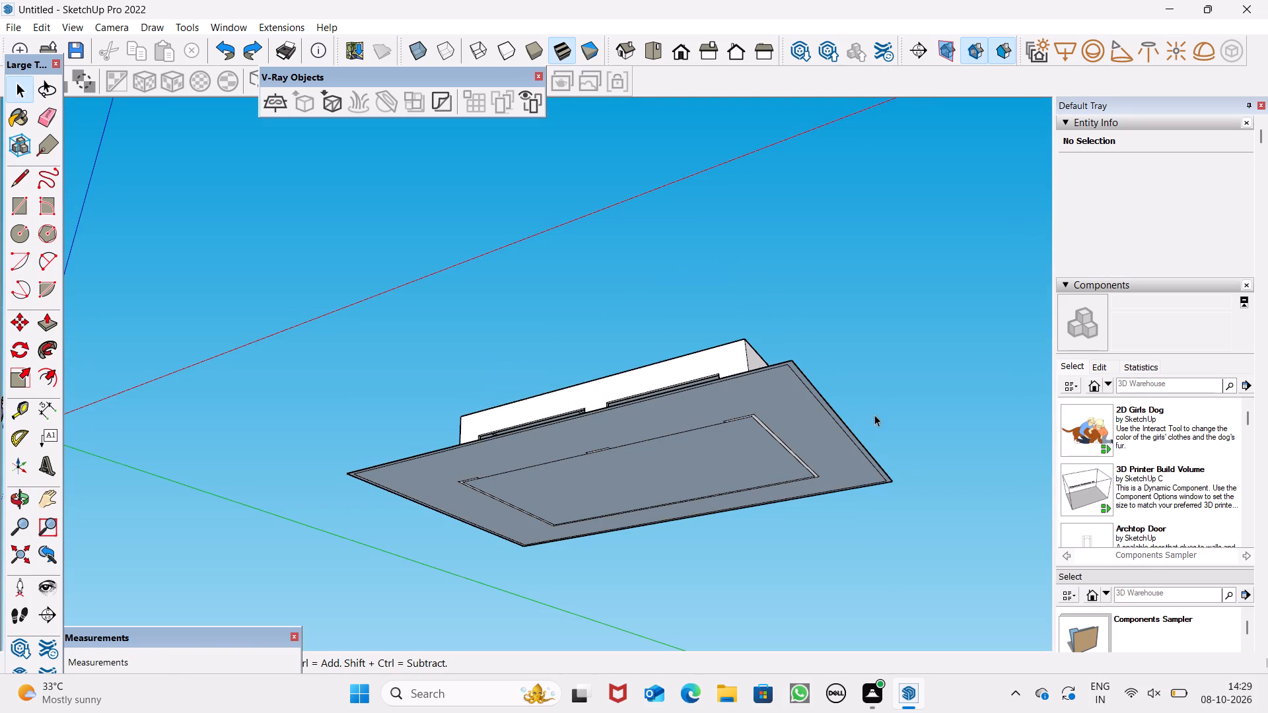
Examine the ground-floor block and the wall outlines on its roof from the front, side and above.
middle_click_drag(872, 415, 1052, 633)
scroll(800, 362, "down", 1)
scroll(800, 358, "up", 1)
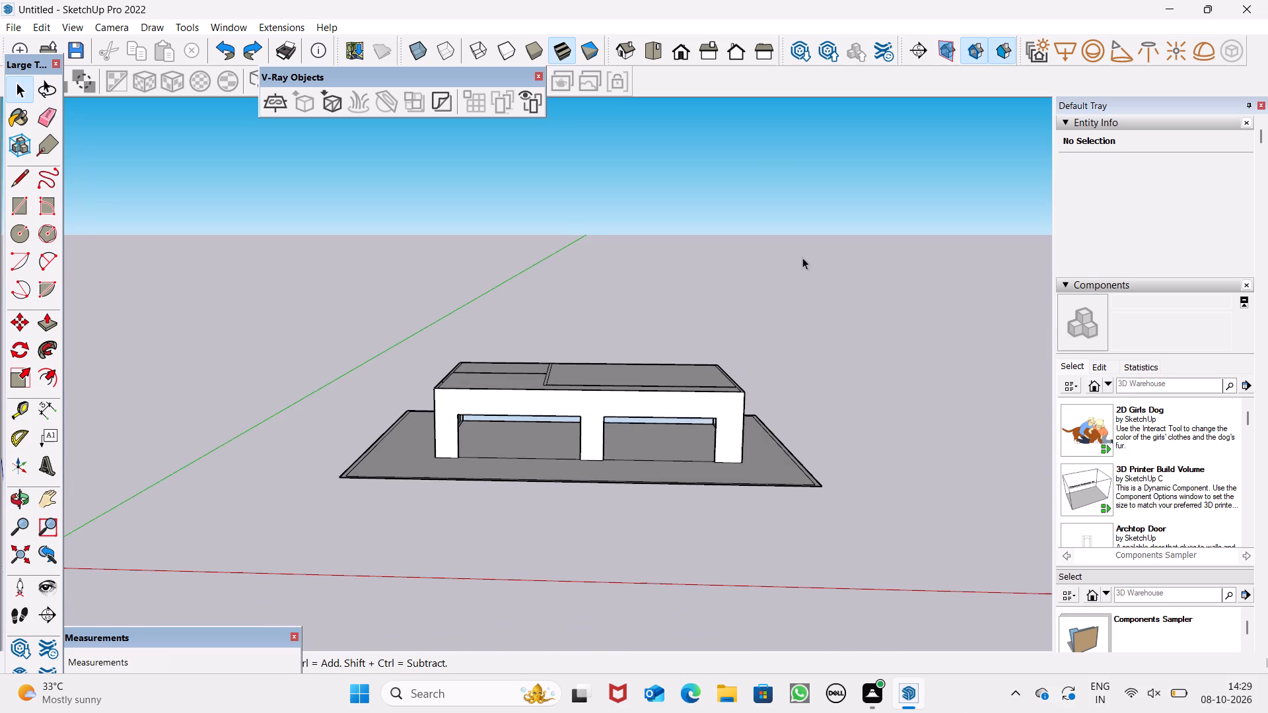
middle_click_drag(775, 240, 903, 133)
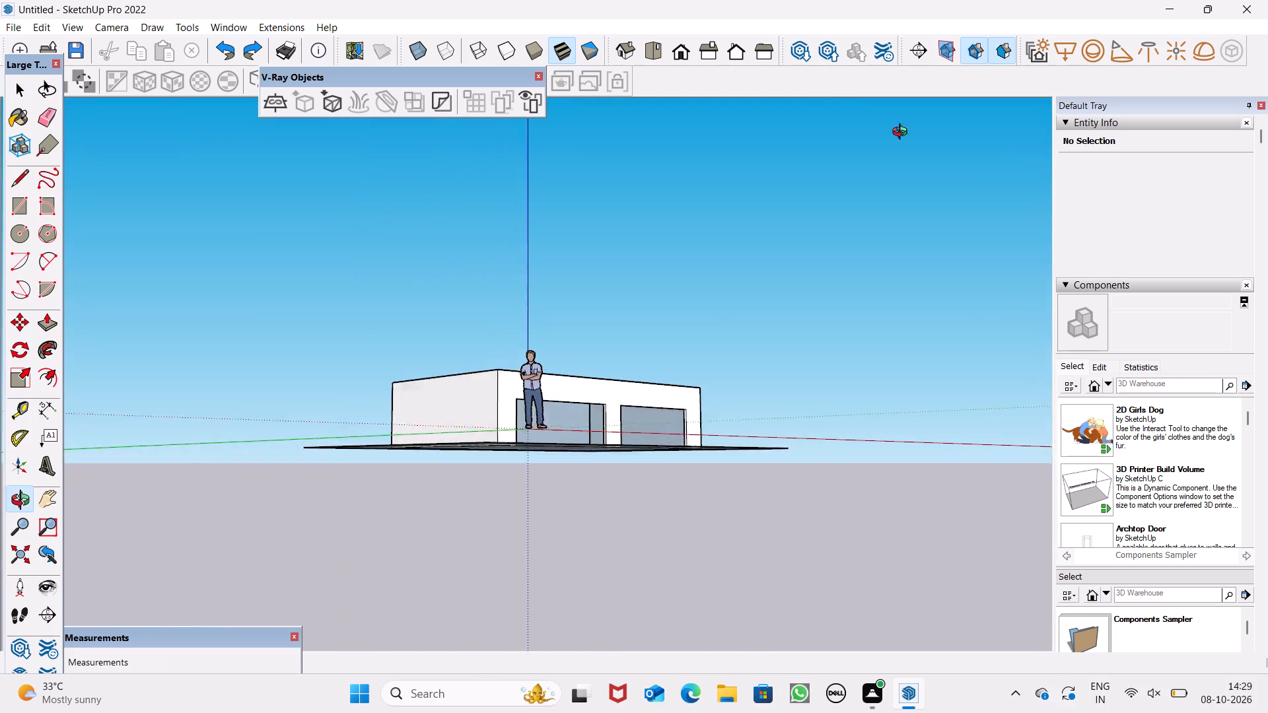
middle_click_drag(903, 133, 794, 445)
scroll(704, 353, "up", 3)
scroll(704, 353, "down", 1)
scroll(704, 353, "up", 1)
middle_click_drag(695, 392, 729, 277)
scroll(695, 393, "up", 1)
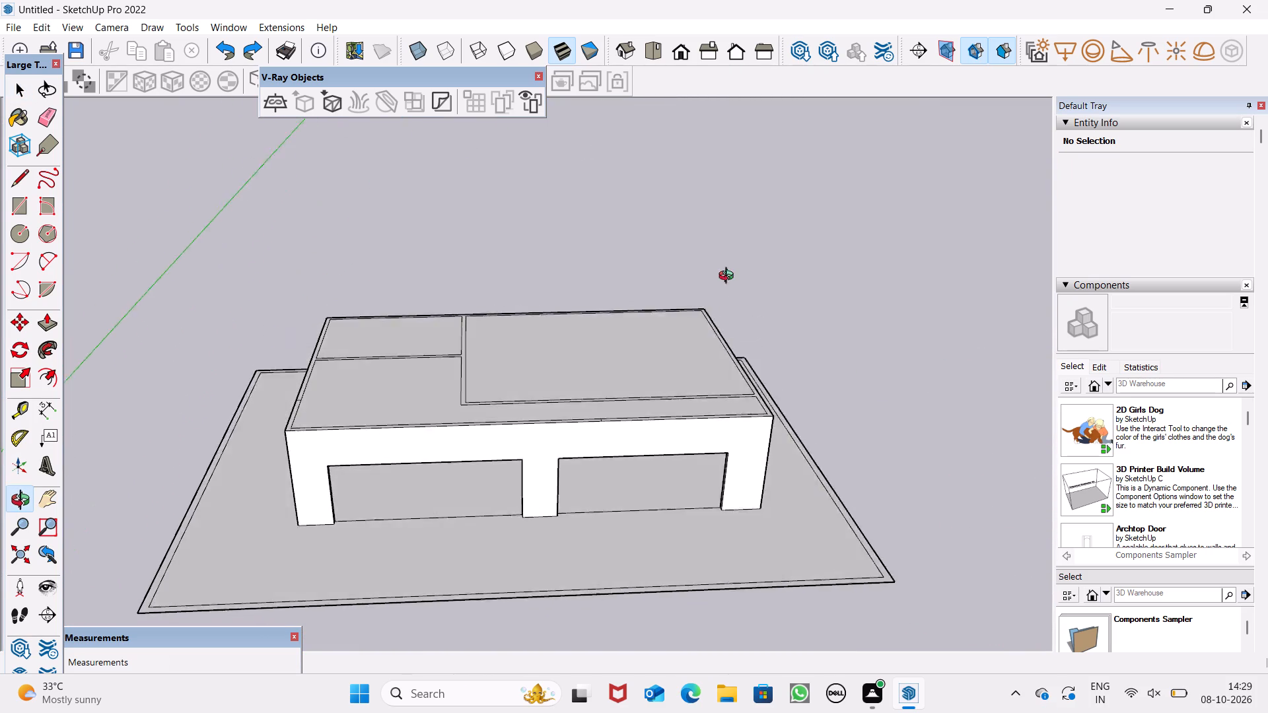
middle_click_drag(729, 277, 763, 223)
scroll(352, 285, "up", 4)
scroll(496, 405, "down", 3)
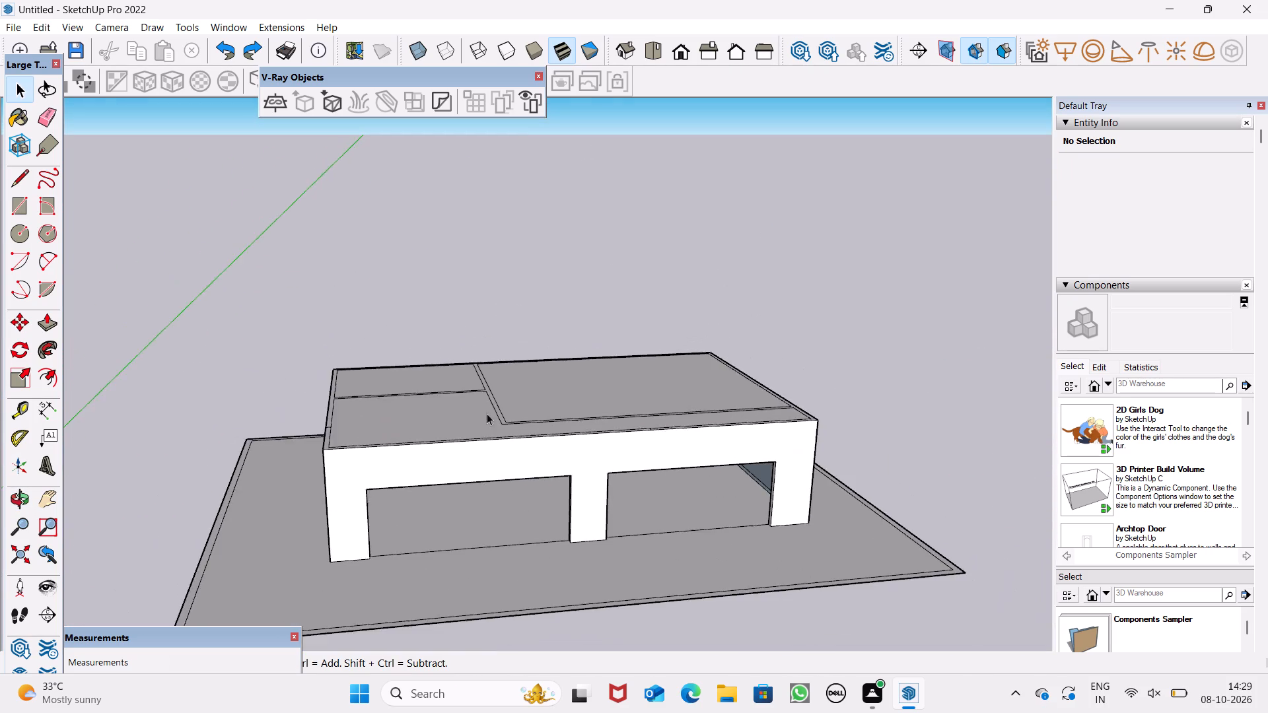
middle_click_drag(533, 437, 404, 627)
scroll(816, 436, "up", 3)
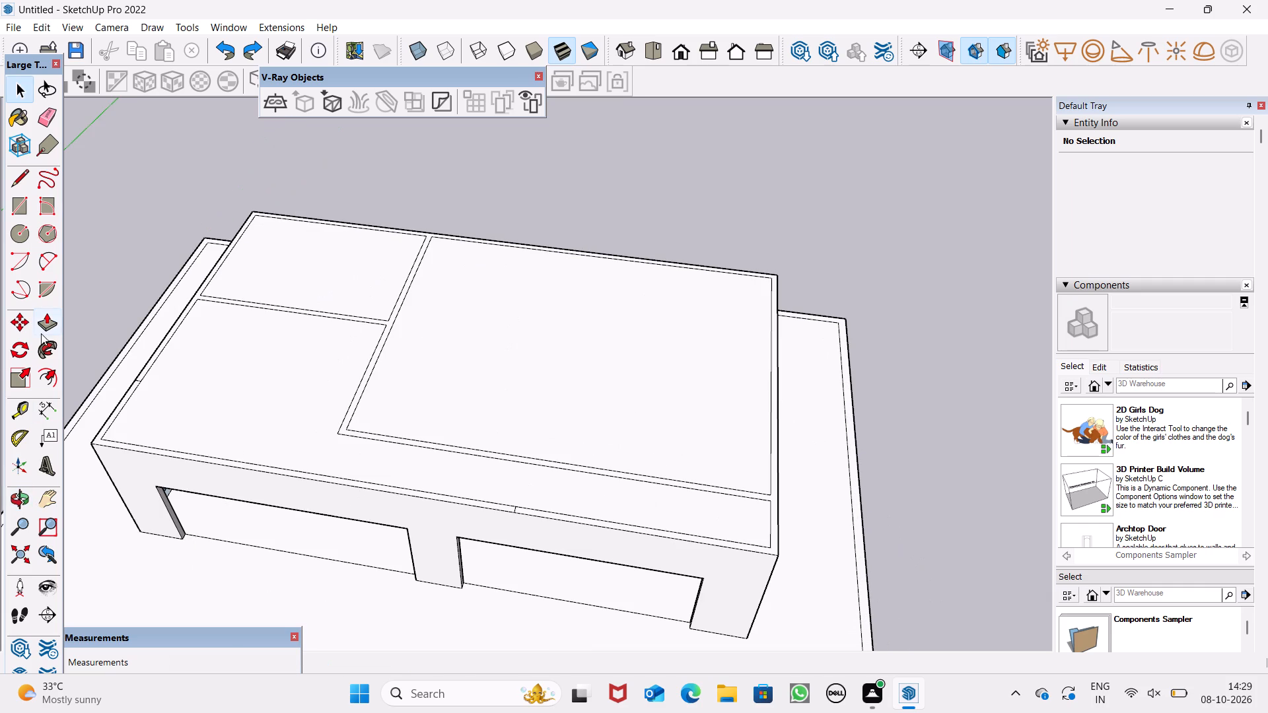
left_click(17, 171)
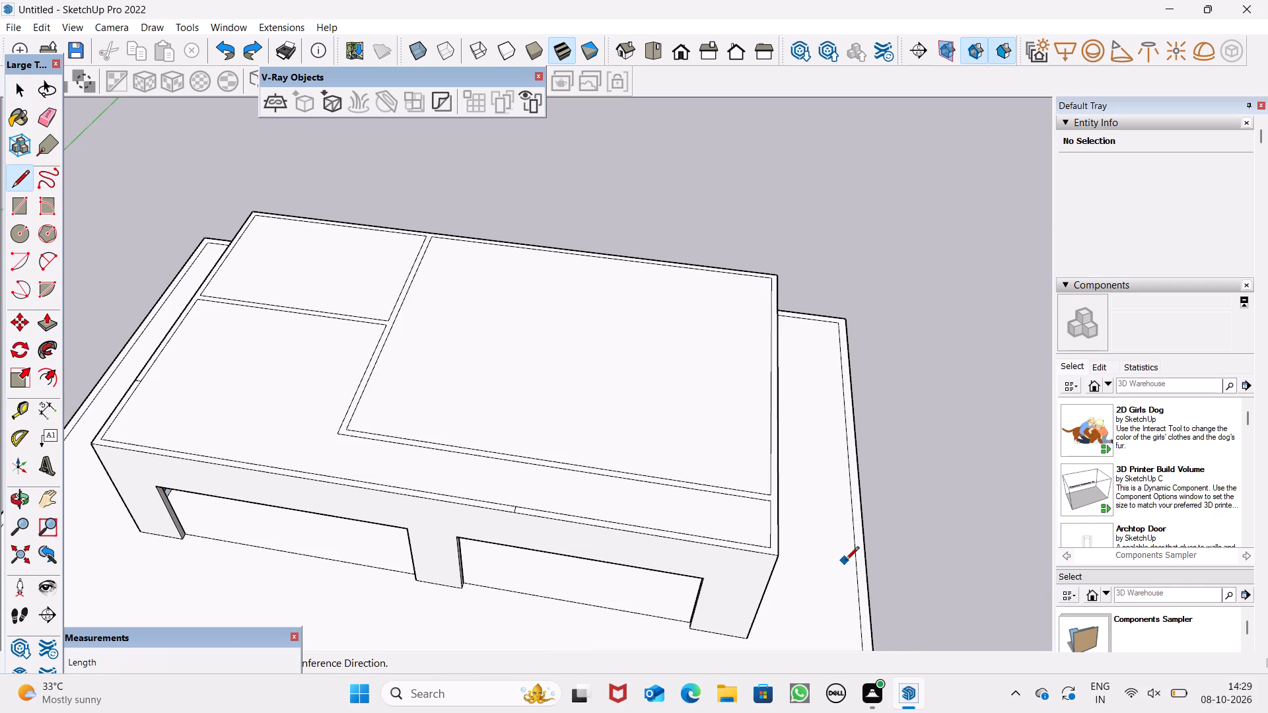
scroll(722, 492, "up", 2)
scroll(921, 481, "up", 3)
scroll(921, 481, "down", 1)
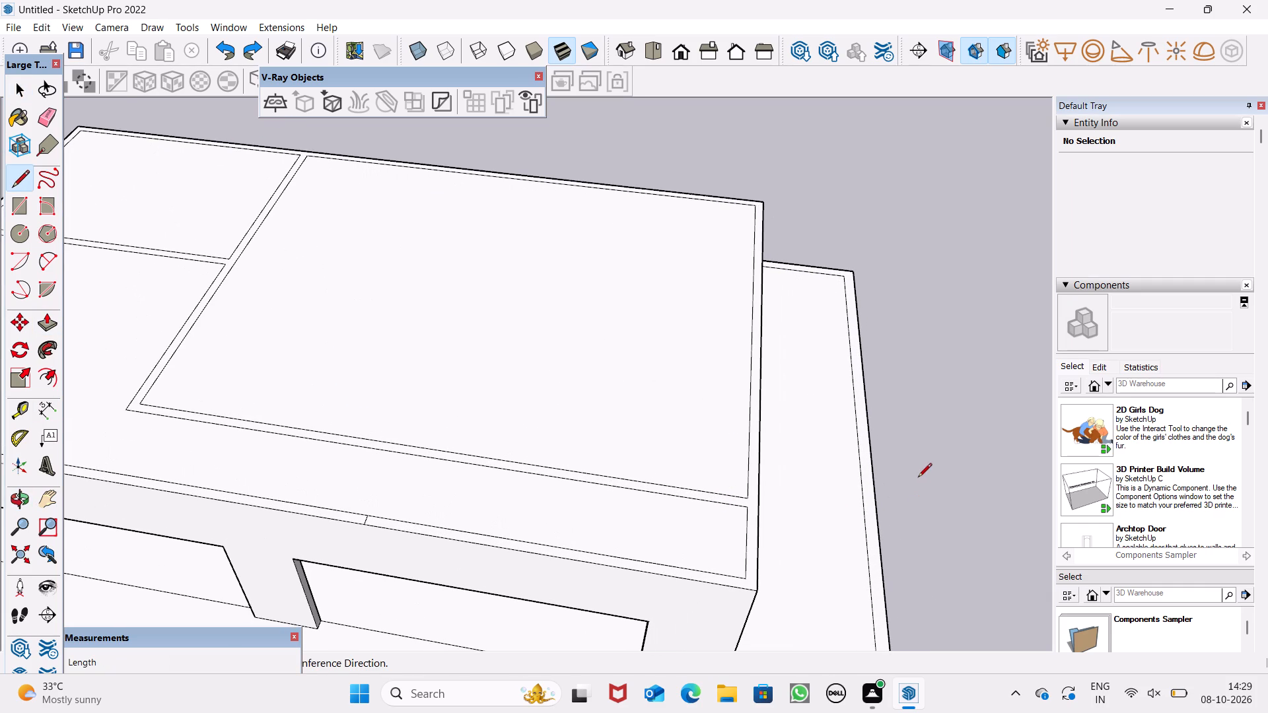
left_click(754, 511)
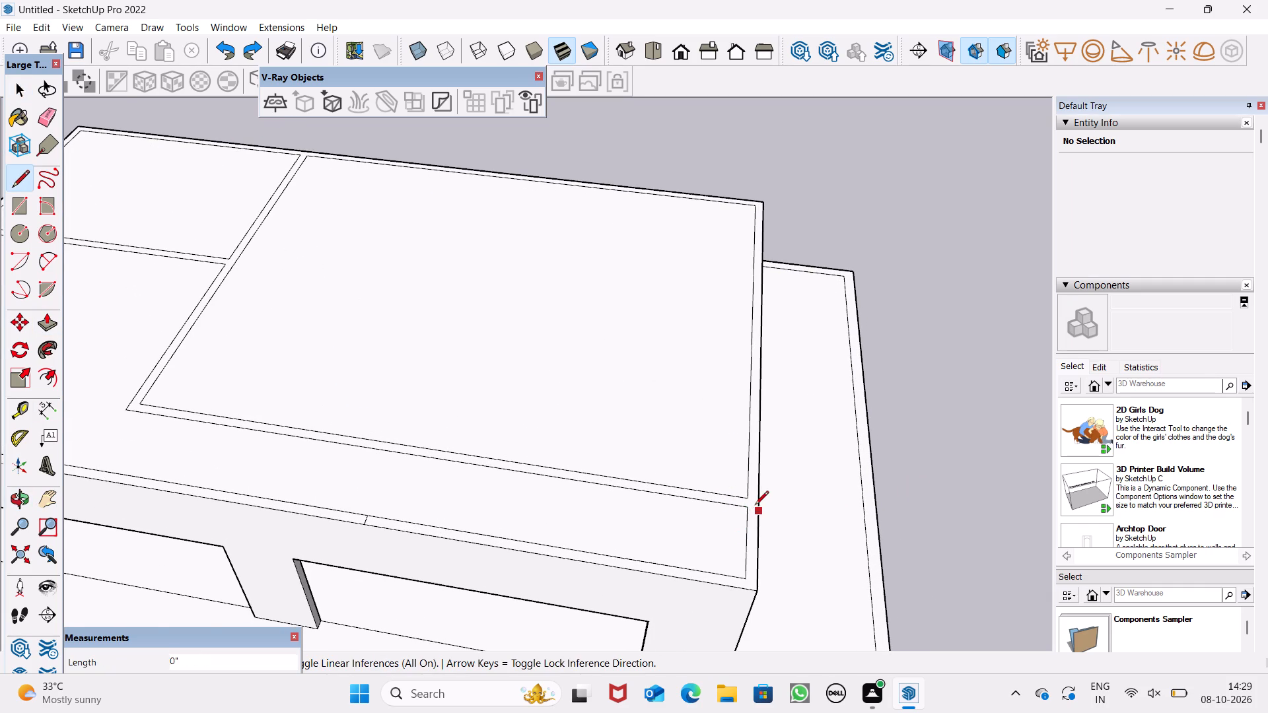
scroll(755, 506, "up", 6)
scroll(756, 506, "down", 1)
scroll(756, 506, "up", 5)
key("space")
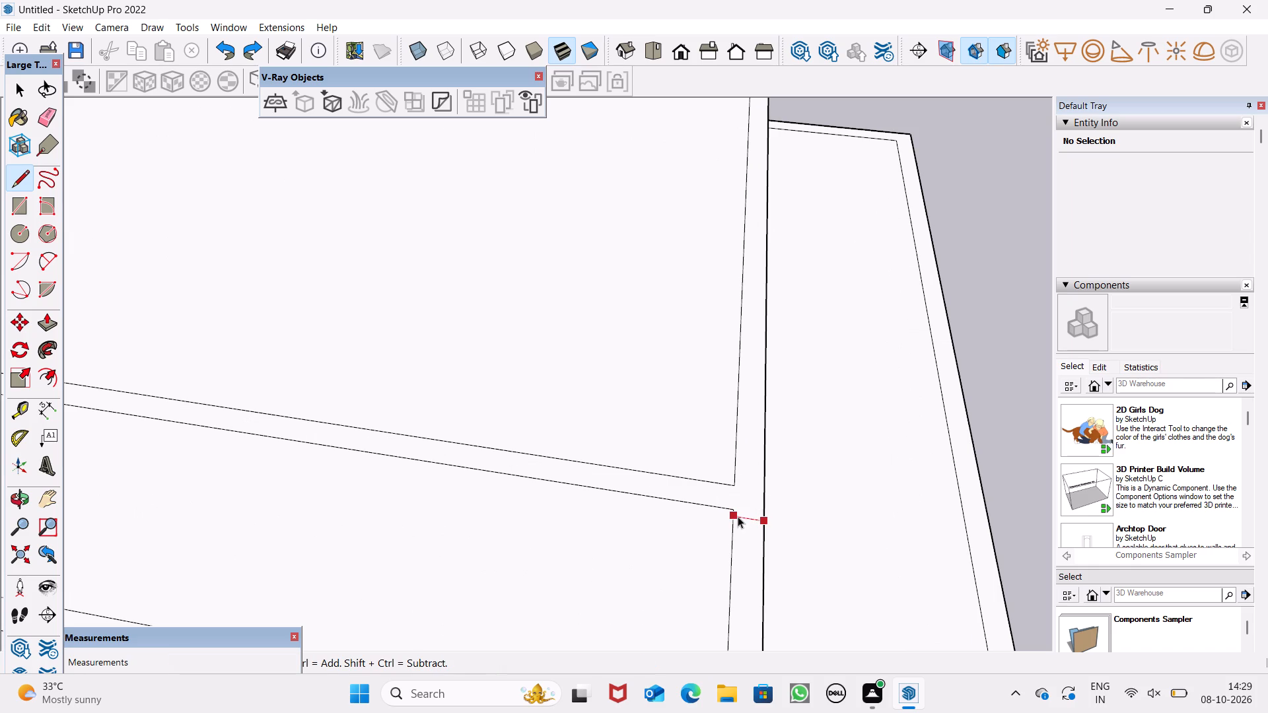
Draw a short line from the front strip's inner corner beside the large room across the right roof border to the outer edge.
left_click(17, 177)
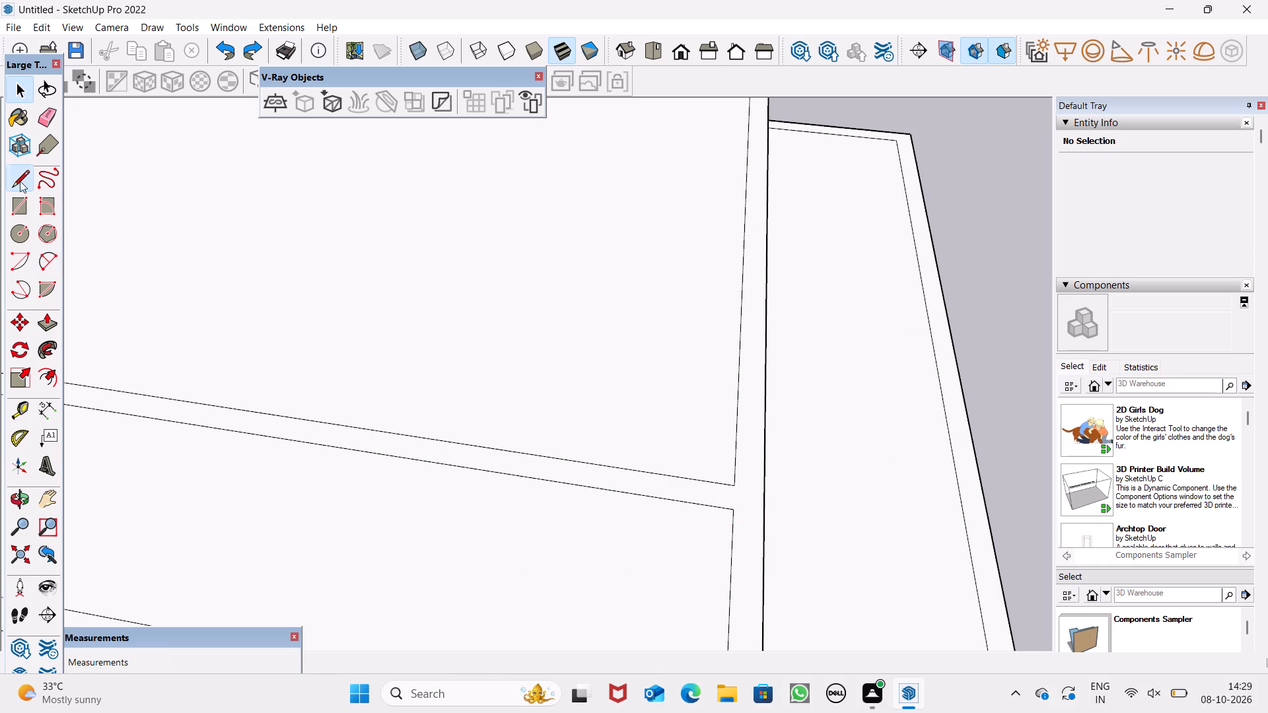
left_click(731, 505)
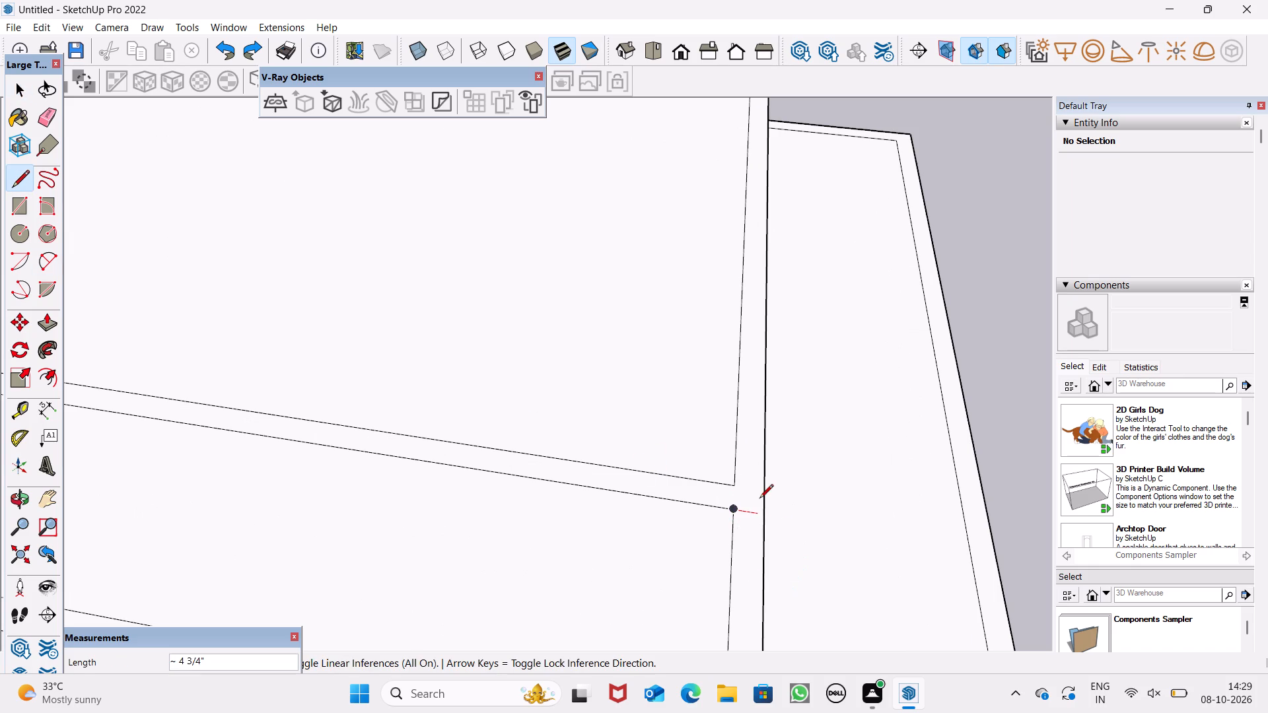
left_click(765, 512)
key("space")
key("space")
Push/Pull the connected wall outline around the large room and the rooms beside it up 10'.
scroll(758, 451, "down", 4)
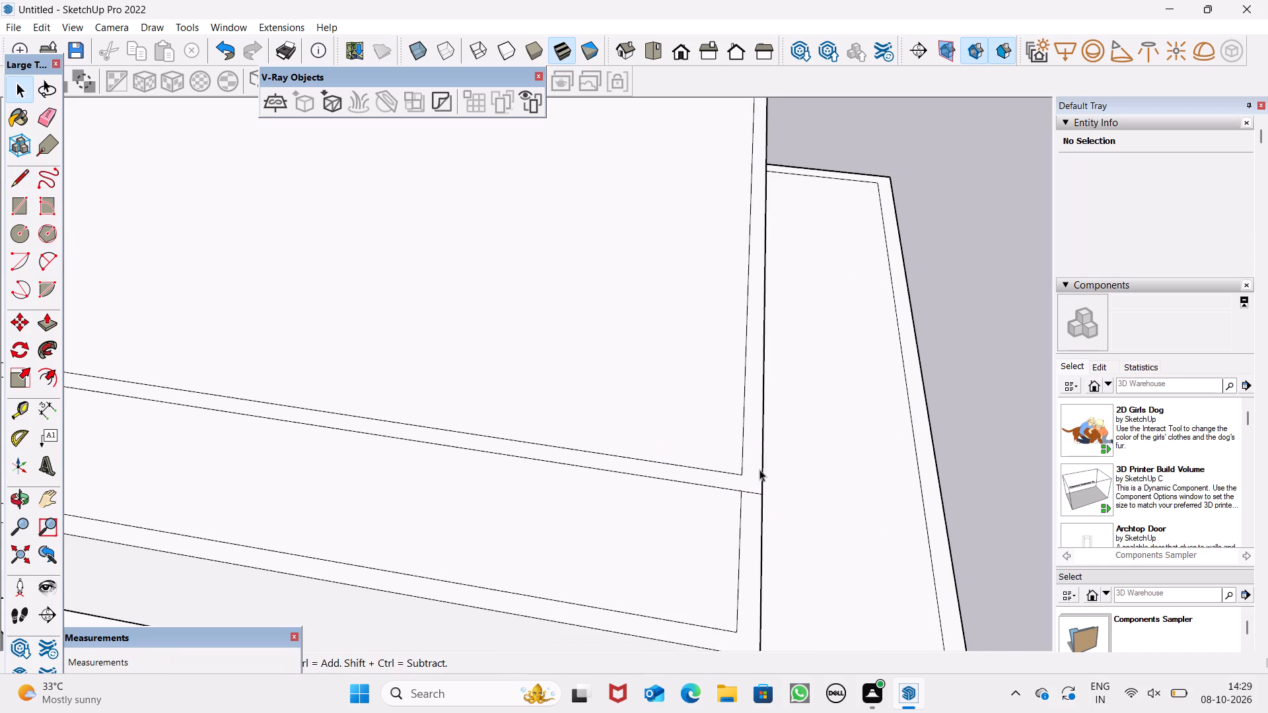
scroll(754, 527, "down", 14)
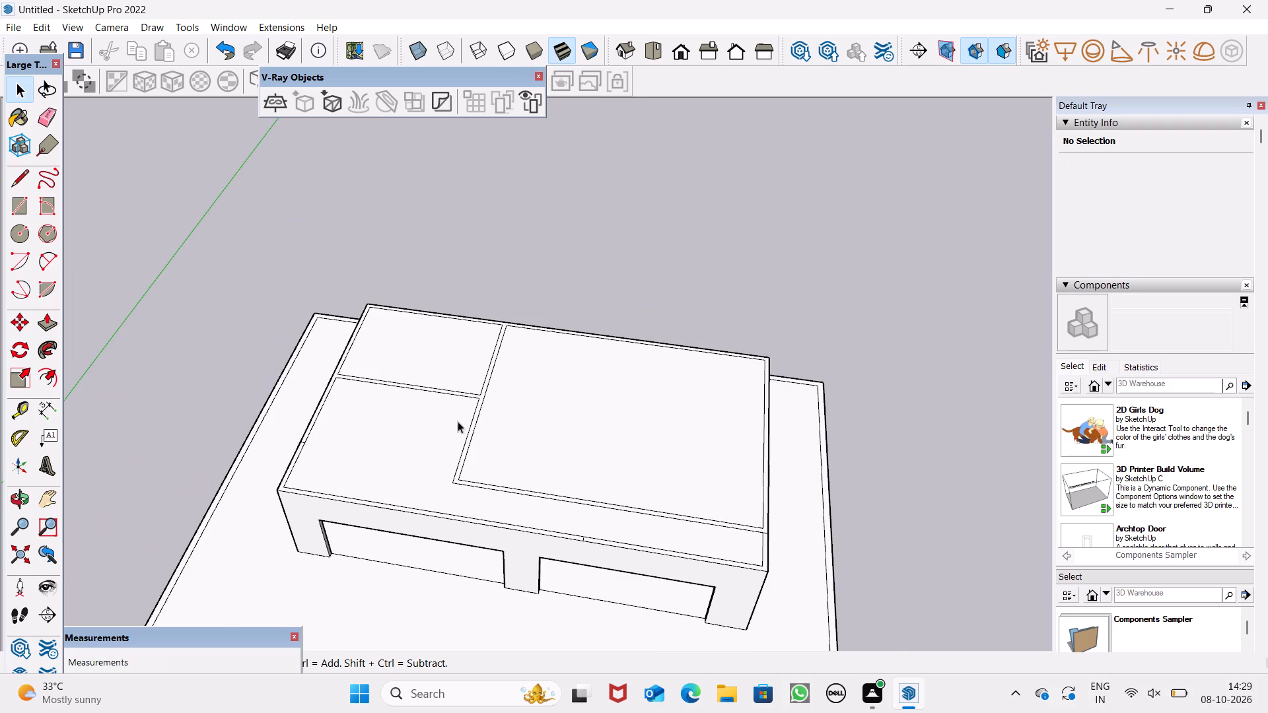
left_click(47, 328)
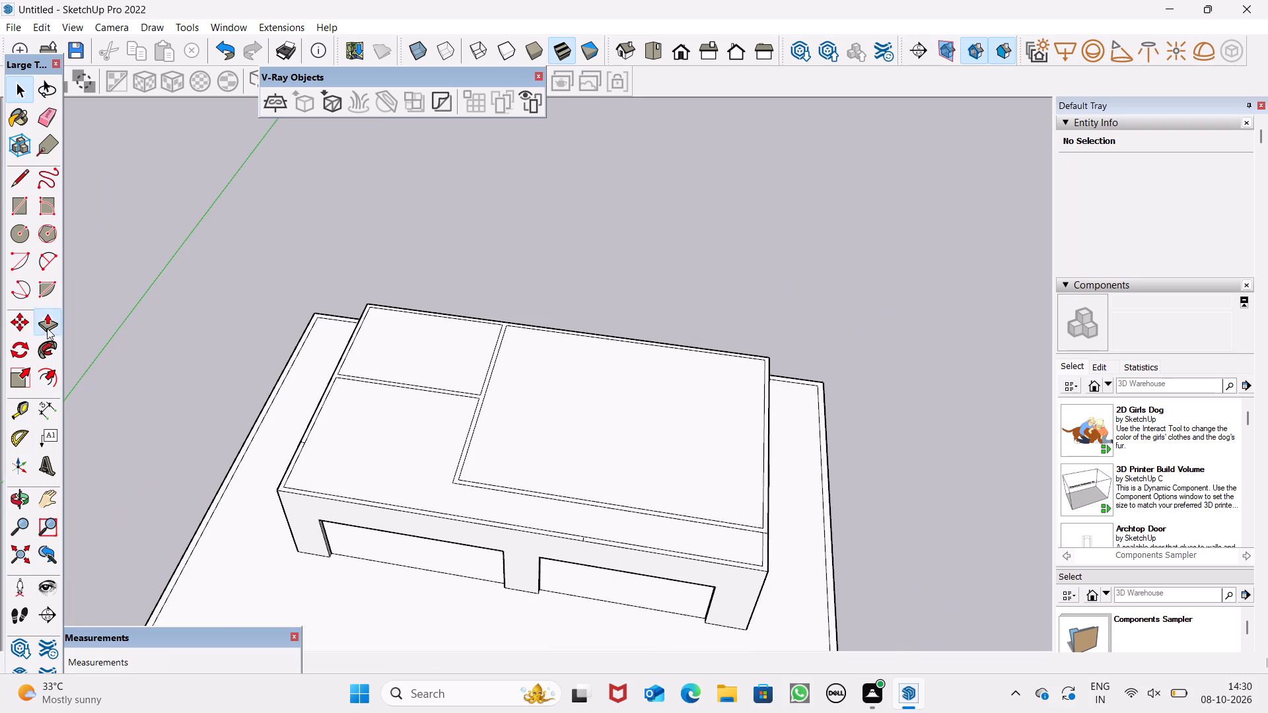
middle_click_drag(837, 539, 614, 625)
scroll(614, 625, "up", 6)
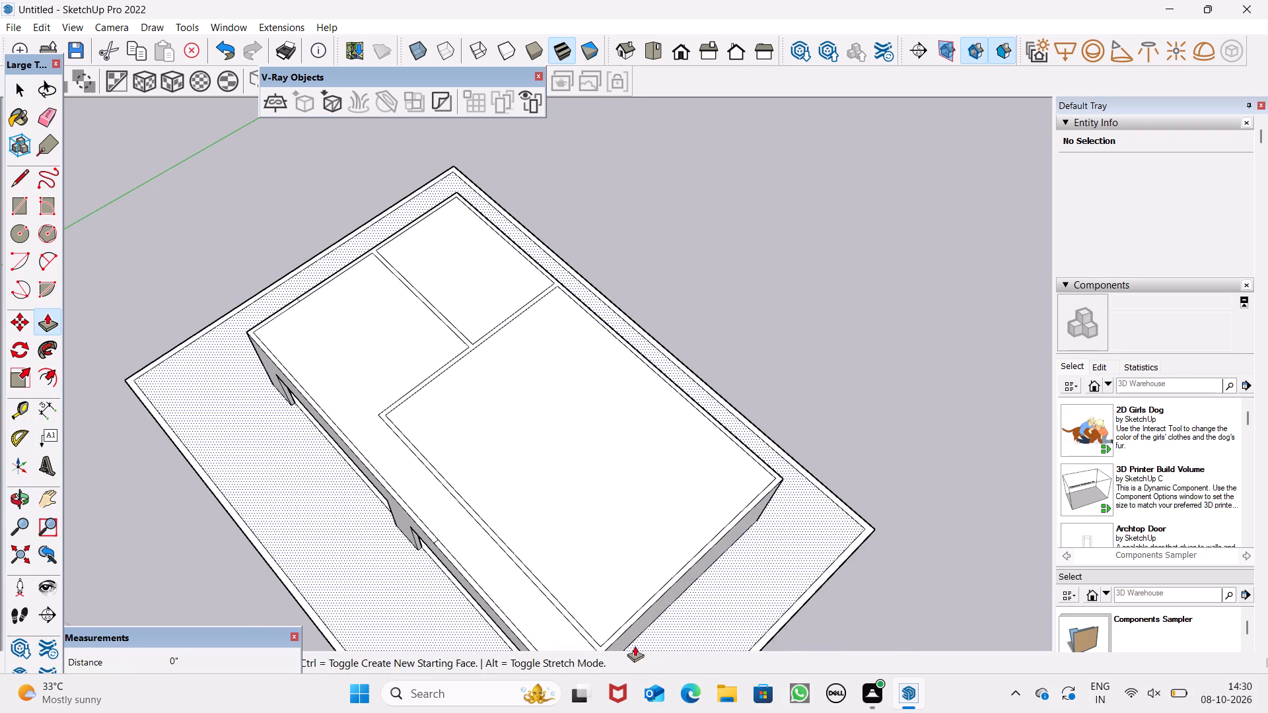
scroll(654, 631, "up", 3)
scroll(657, 620, "down", 1)
left_click_drag(651, 594, 622, 524)
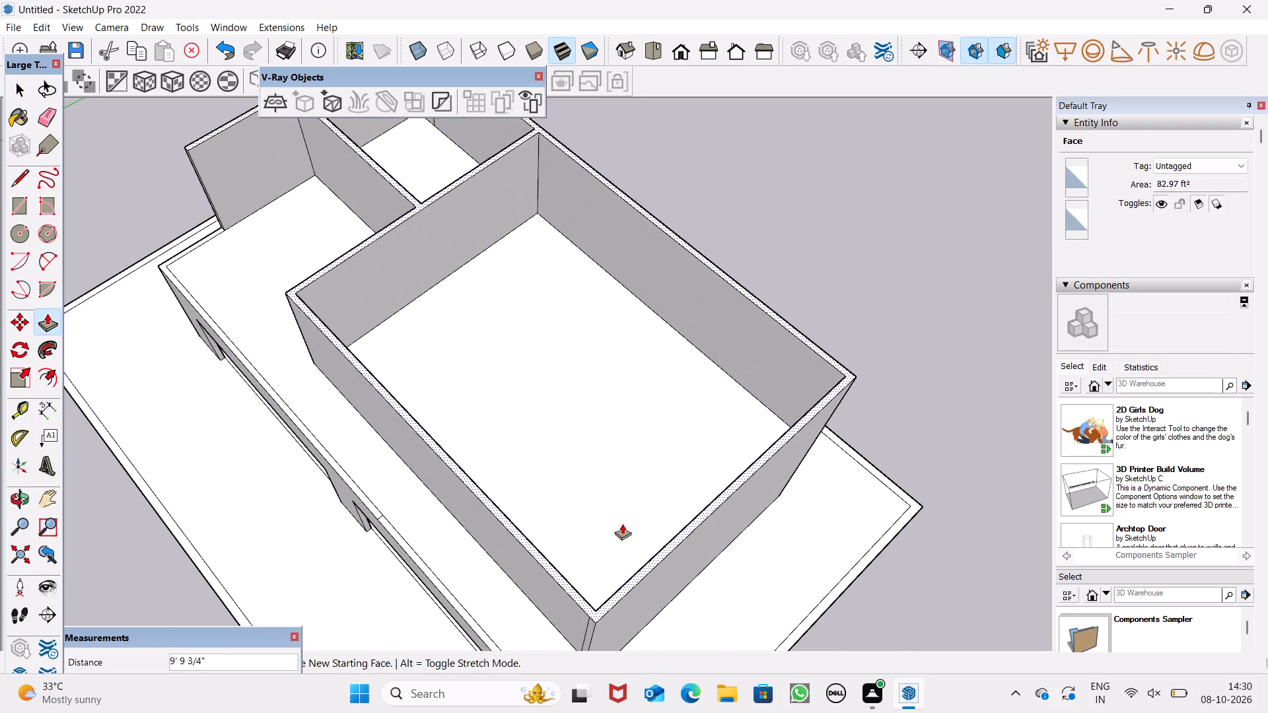
left_click_drag(622, 524, 603, 495)
key("1")
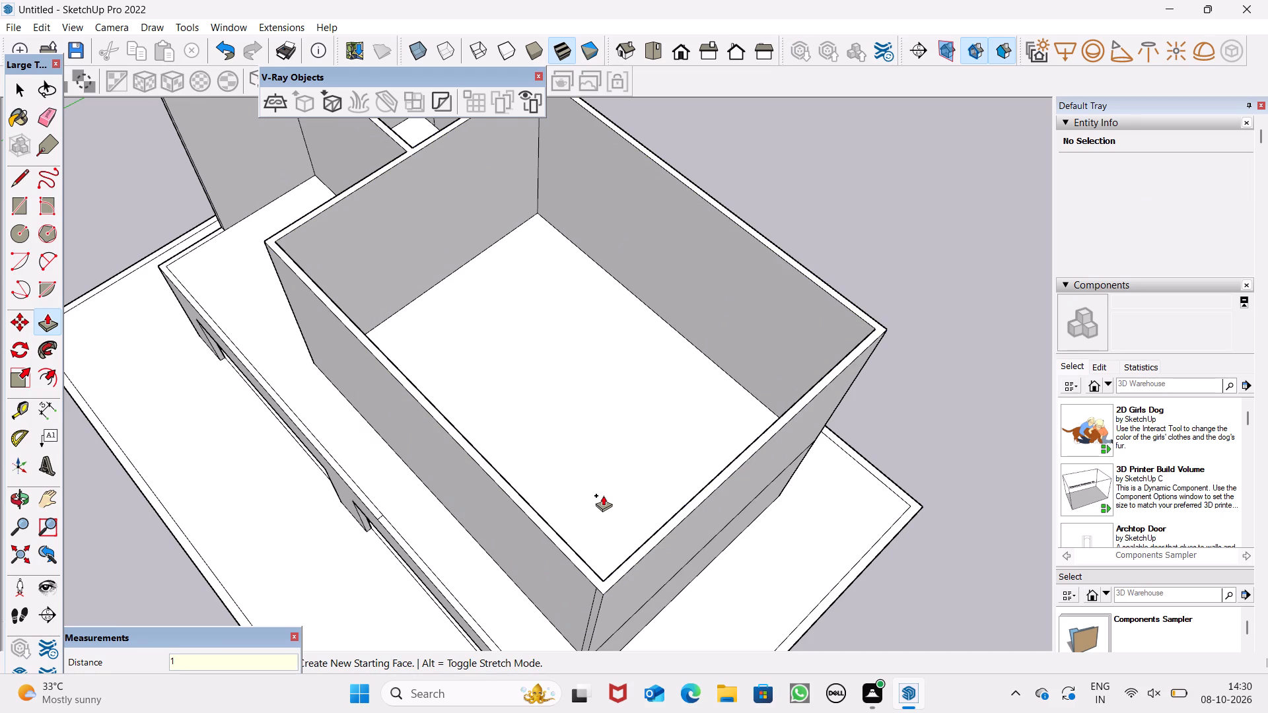
left_click_drag(603, 495, 604, 487)
type("0'")
key("Return")
Push/Pull the roof's front-left border up into a low parapet ending at the short divider line.
scroll(636, 497, "down", 1)
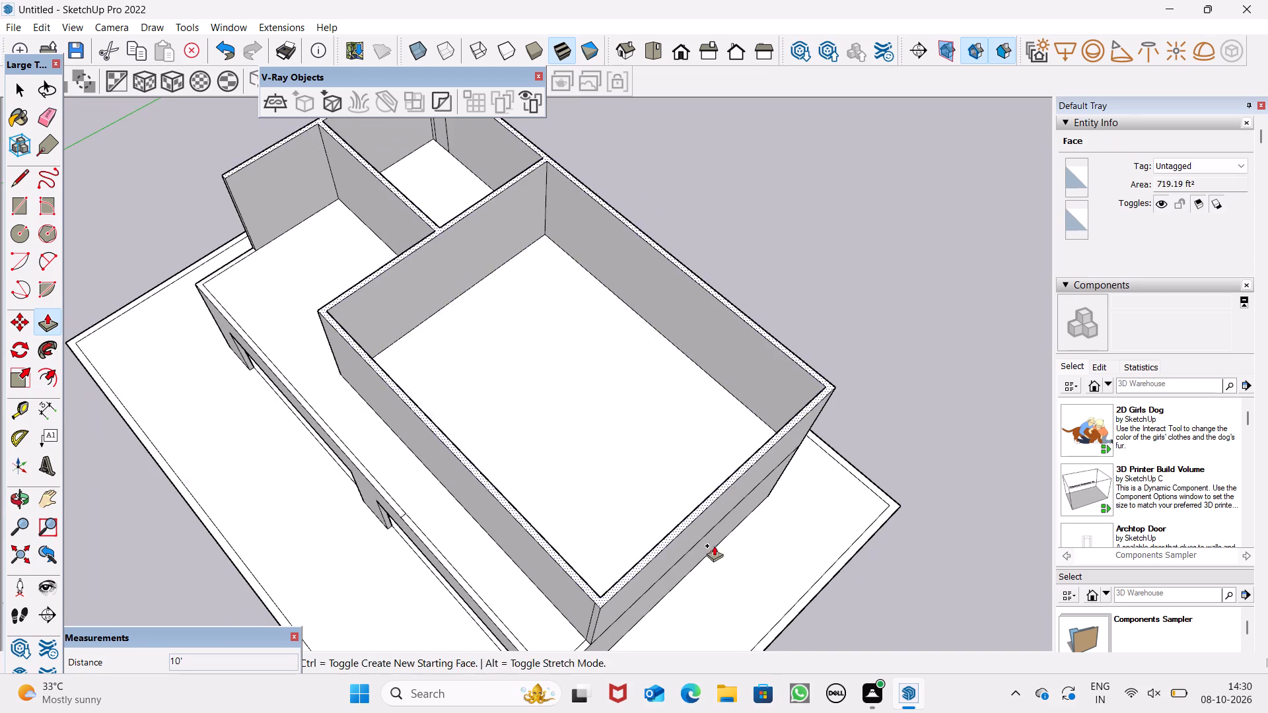
middle_click_drag(714, 545, 1018, 209)
scroll(1018, 209, "up", 1)
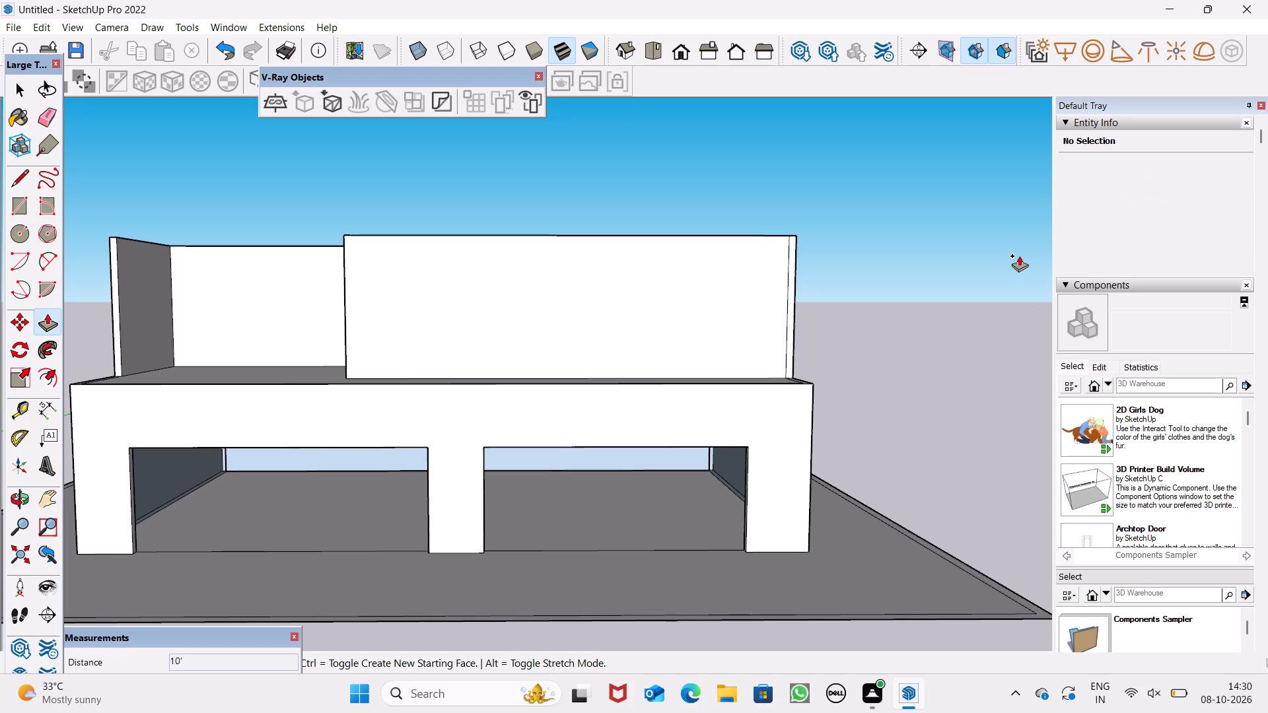
scroll(501, 296, "down", 2)
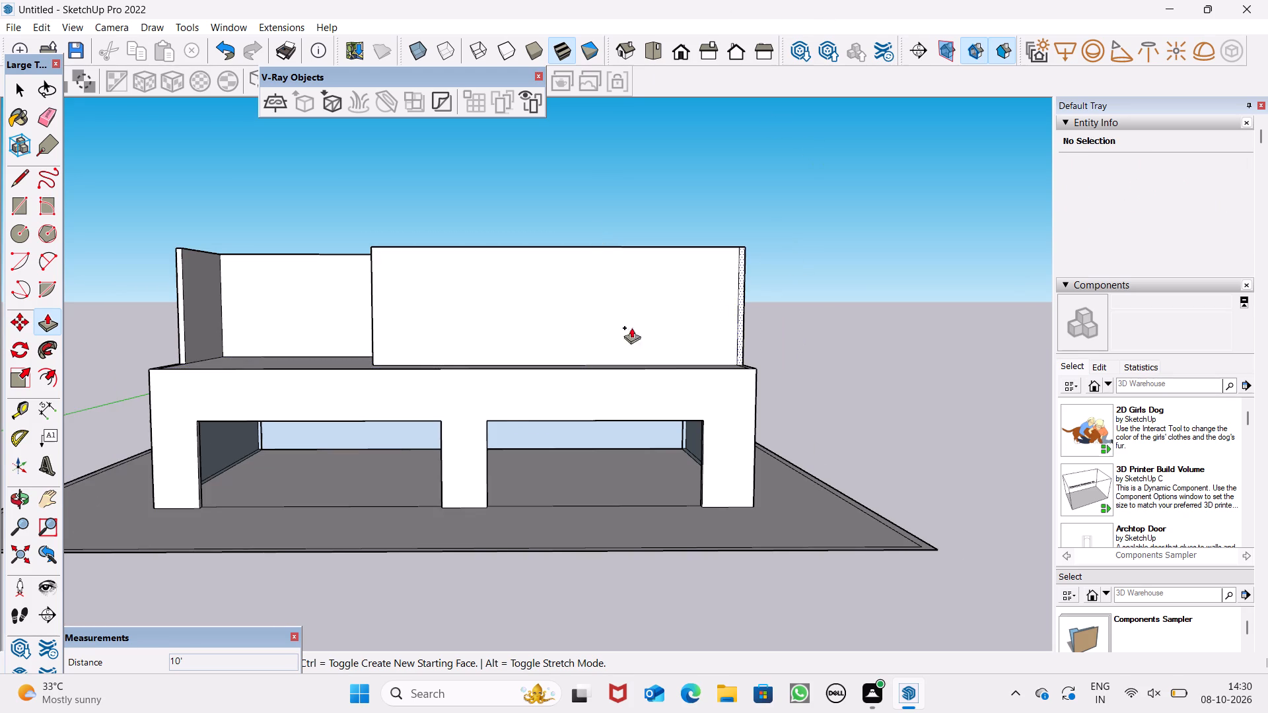
scroll(623, 360, "down", 3)
middle_click_drag(582, 393, 544, 676)
scroll(477, 398, "up", 2)
scroll(477, 379, "down", 1)
scroll(477, 379, "up", 2)
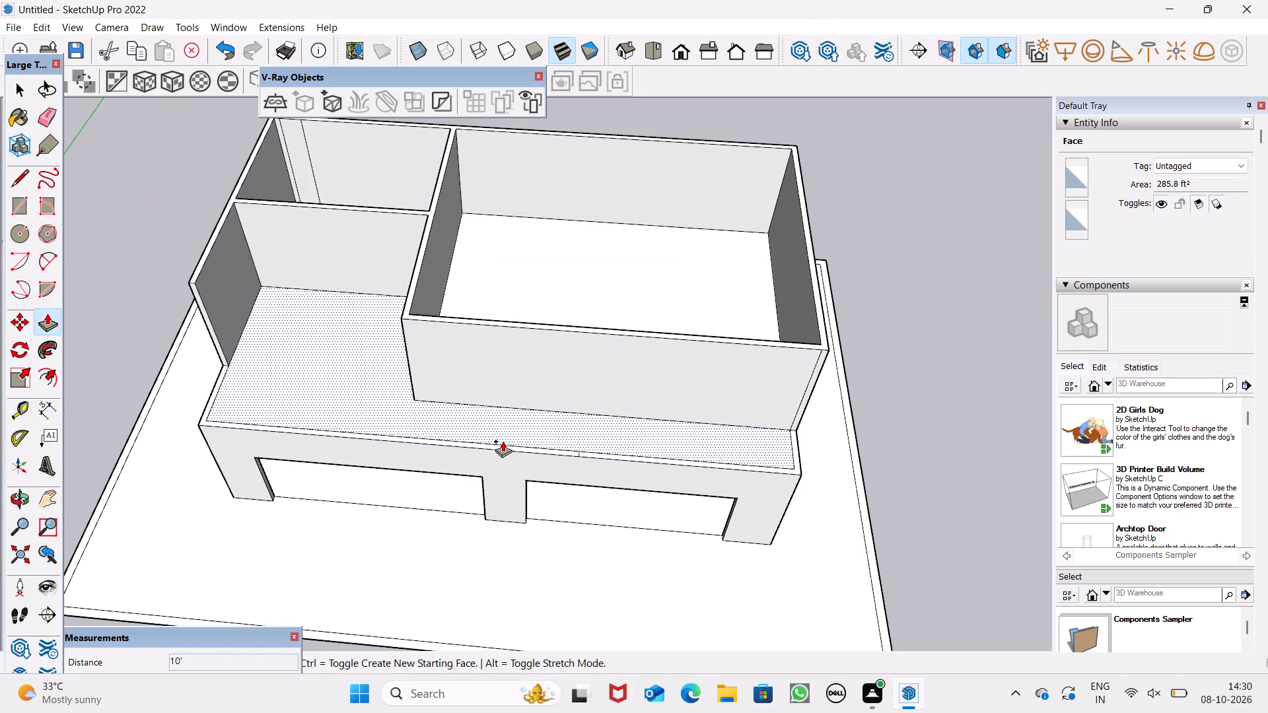
scroll(503, 459, "up", 1)
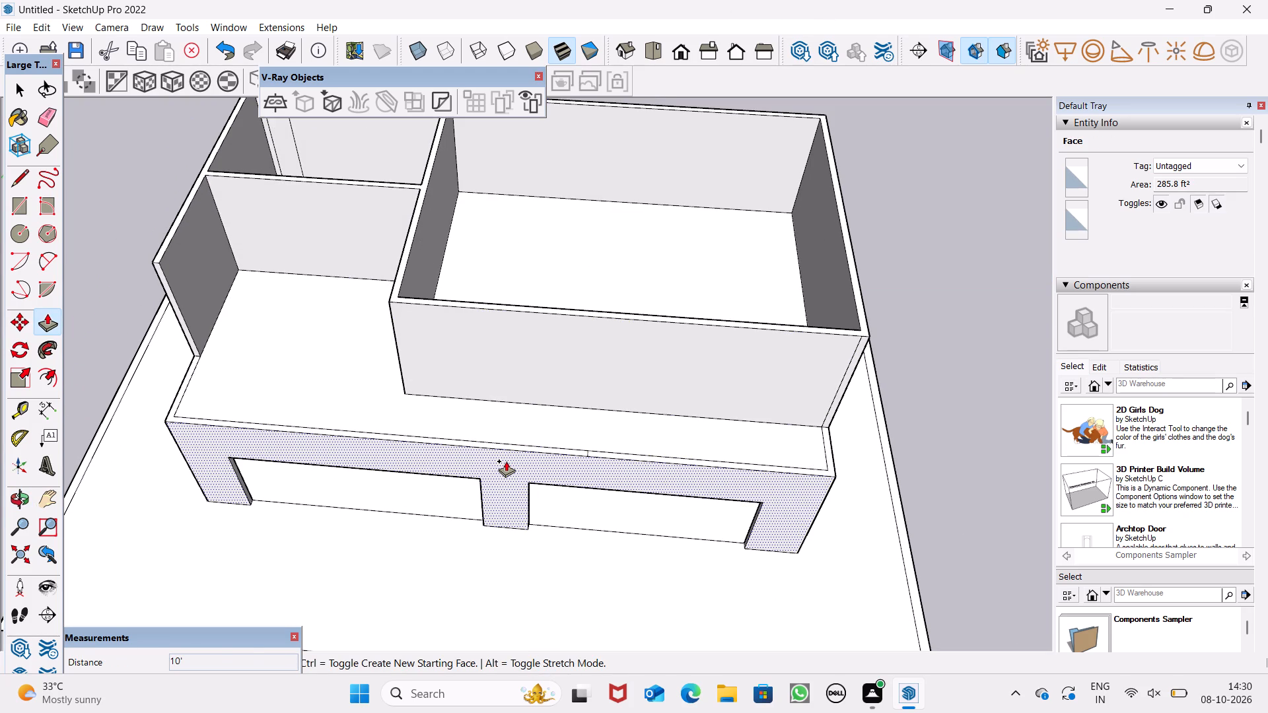
scroll(456, 431, "up", 1)
scroll(456, 430, "down", 1)
scroll(456, 430, "up", 4)
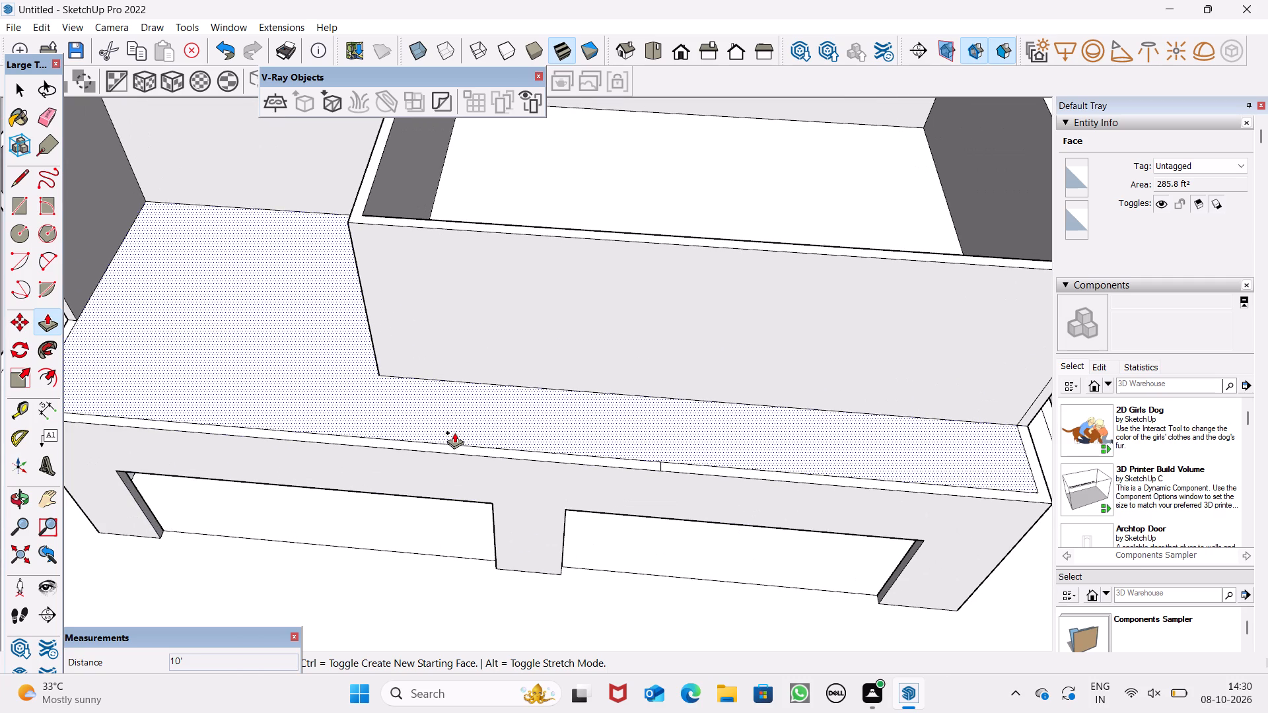
left_click_drag(459, 447, 463, 418)
left_click(463, 414)
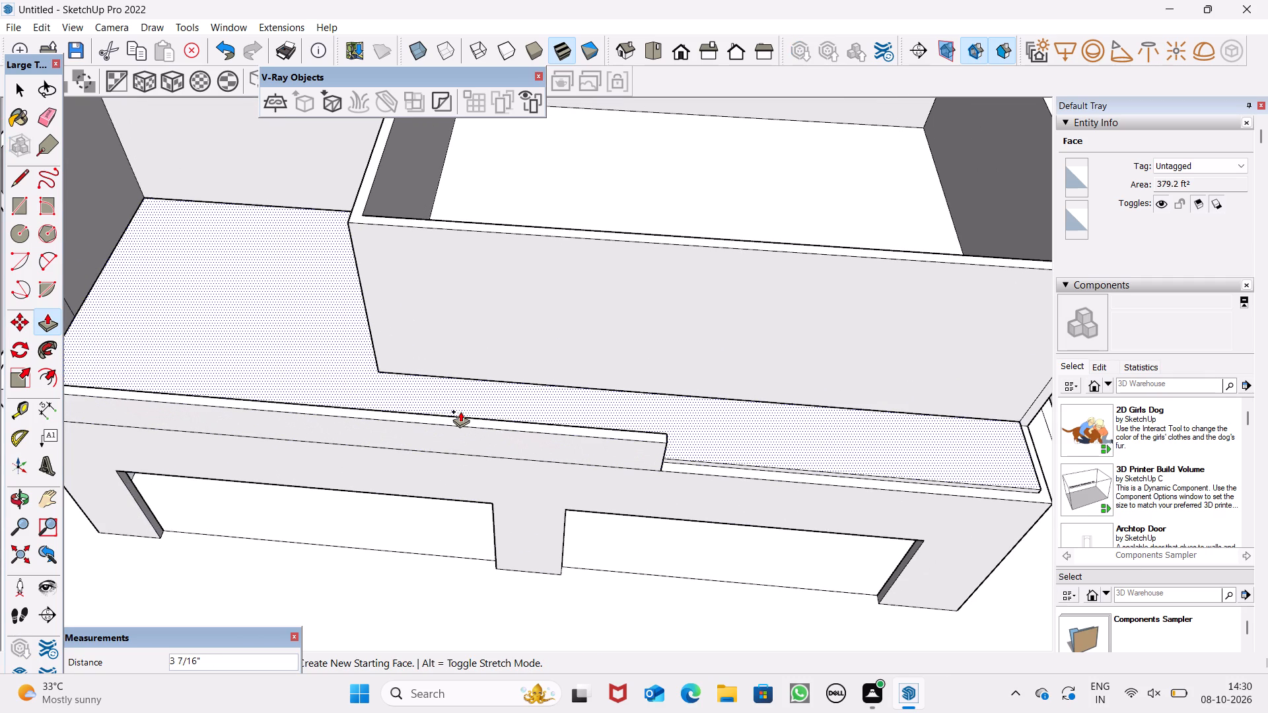
key("space")
Push/Pull the face of the ground floor's left side wall, seen through the front opening, inward about 4 1/4".
scroll(608, 358, "down", 3)
middle_click_drag(710, 332, 744, 225)
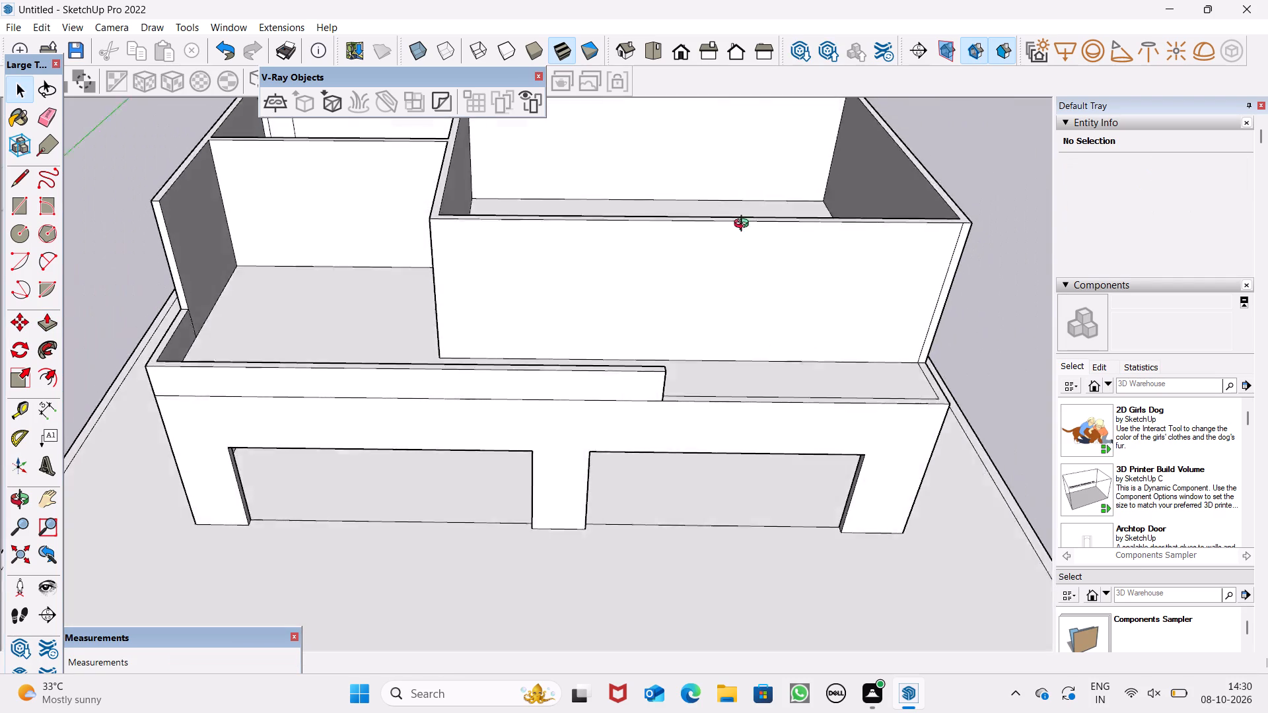
middle_click_drag(744, 225, 835, 59)
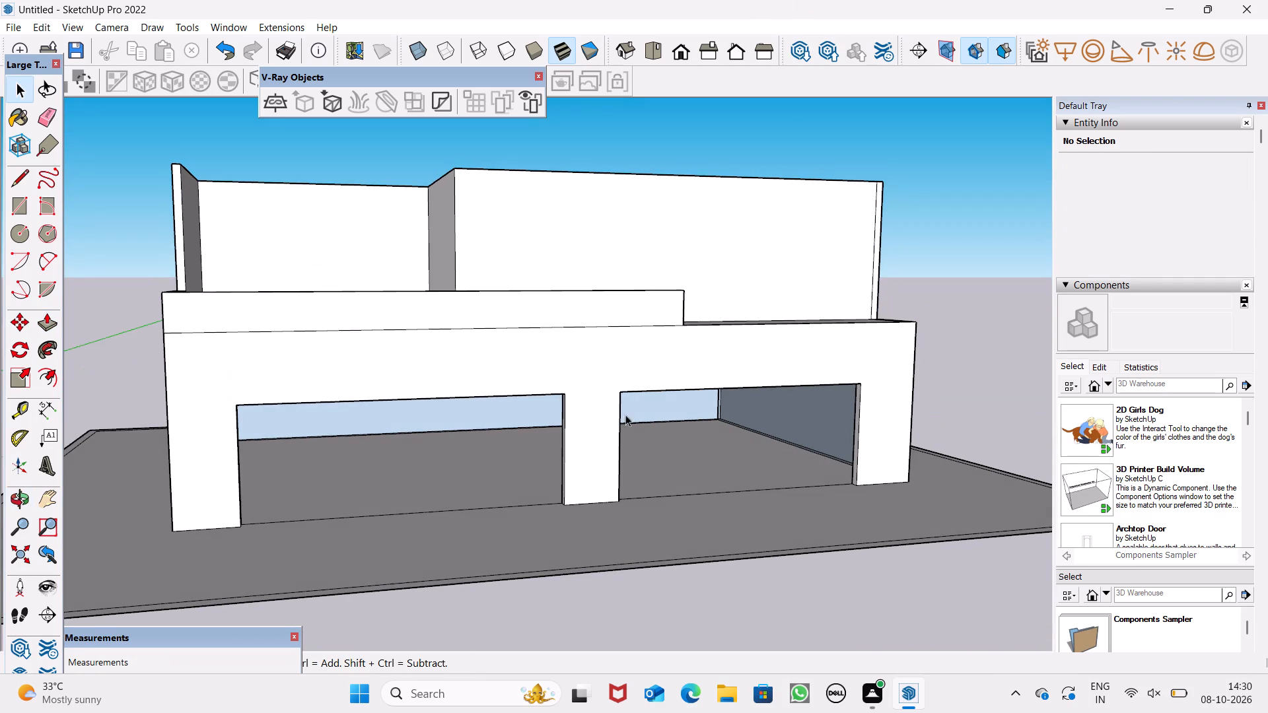
middle_click_drag(613, 421, 465, 336)
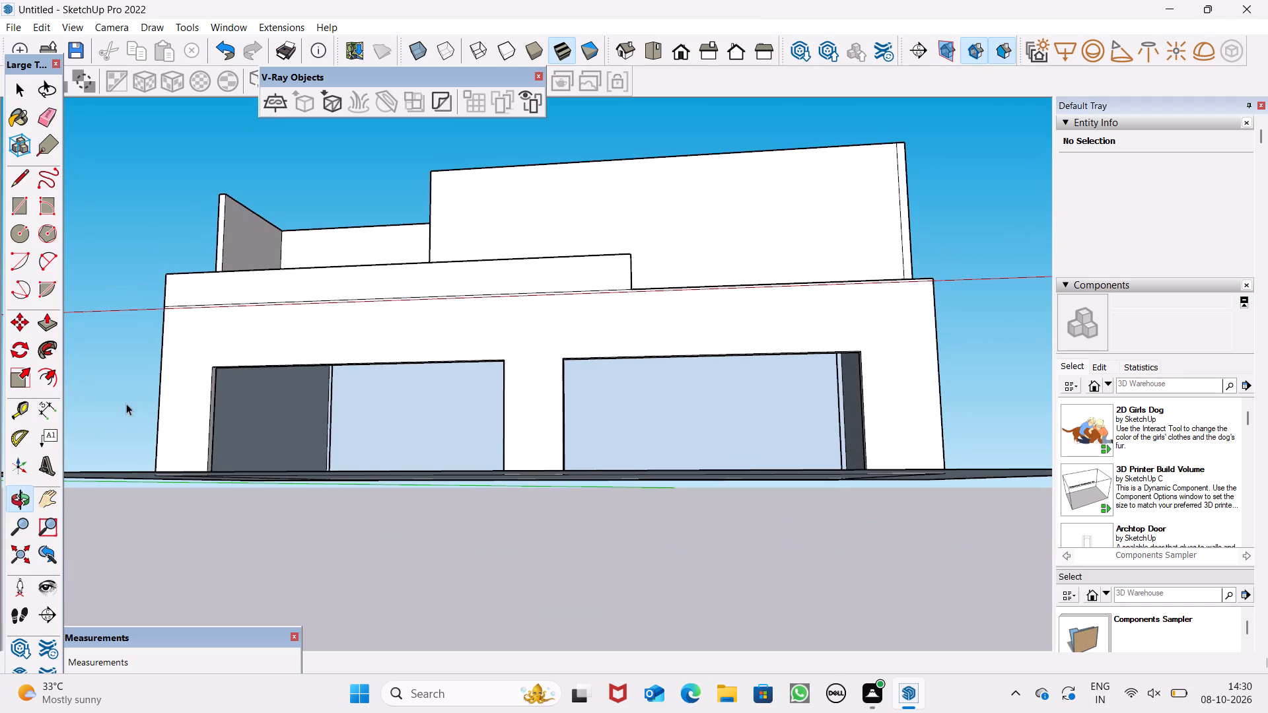
scroll(668, 527, "up", 1)
middle_click_drag(668, 527, 453, 499)
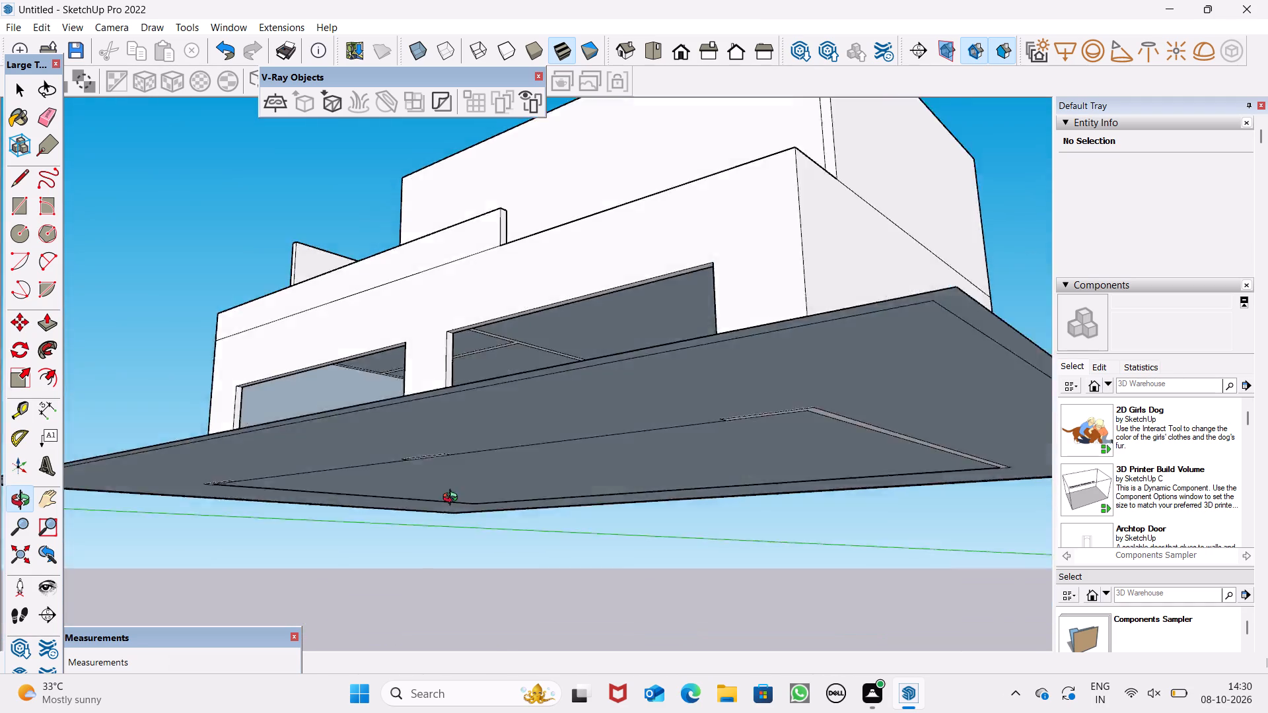
middle_click_drag(453, 499, 551, 651)
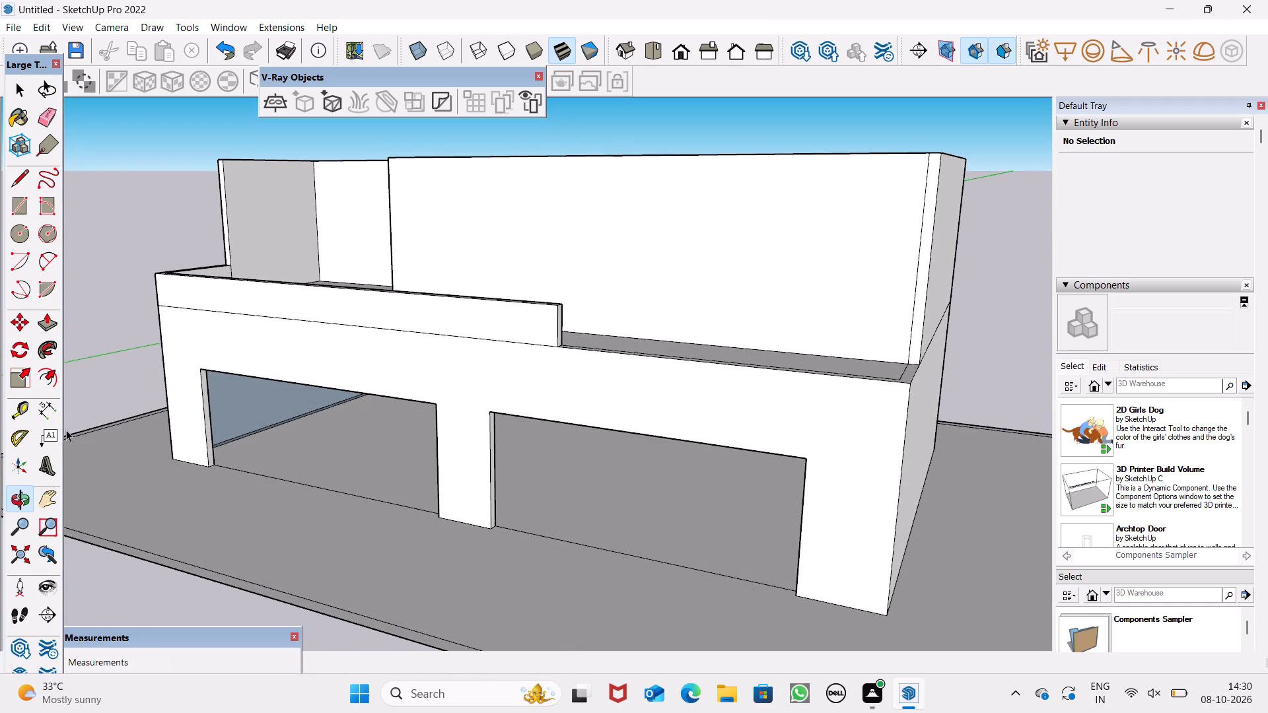
left_click(58, 324)
scroll(230, 391, "up", 6)
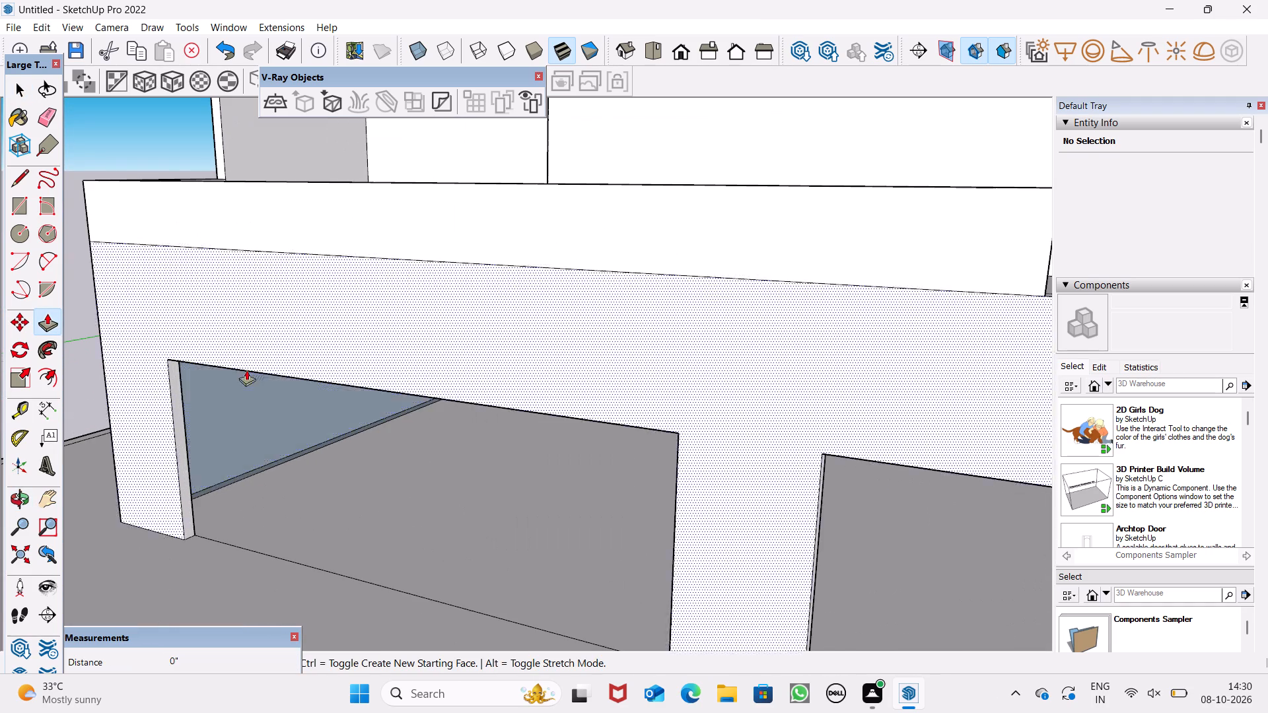
left_click_drag(265, 428, 278, 429)
left_click(276, 428)
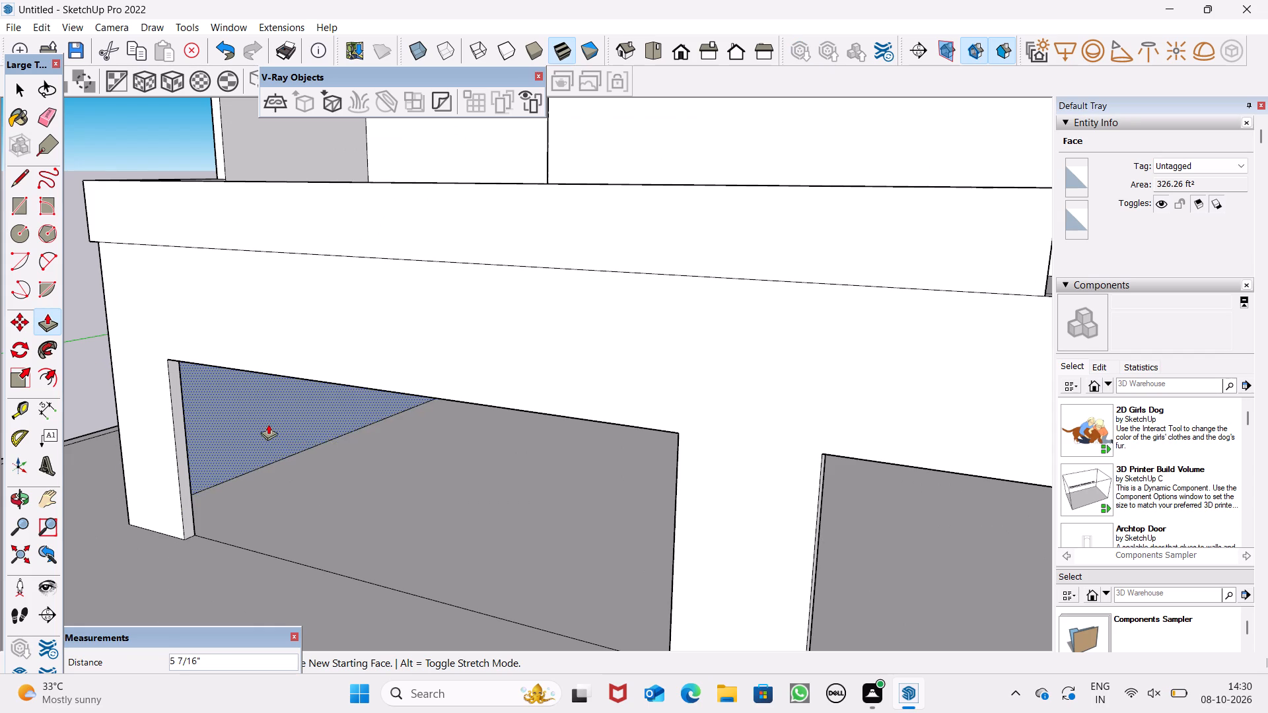
scroll(250, 456, "down", 1)
scroll(347, 566, "up", 1)
middle_click_drag(404, 467, 467, 312)
scroll(467, 316, "up", 1)
middle_click_drag(497, 333, 520, 455)
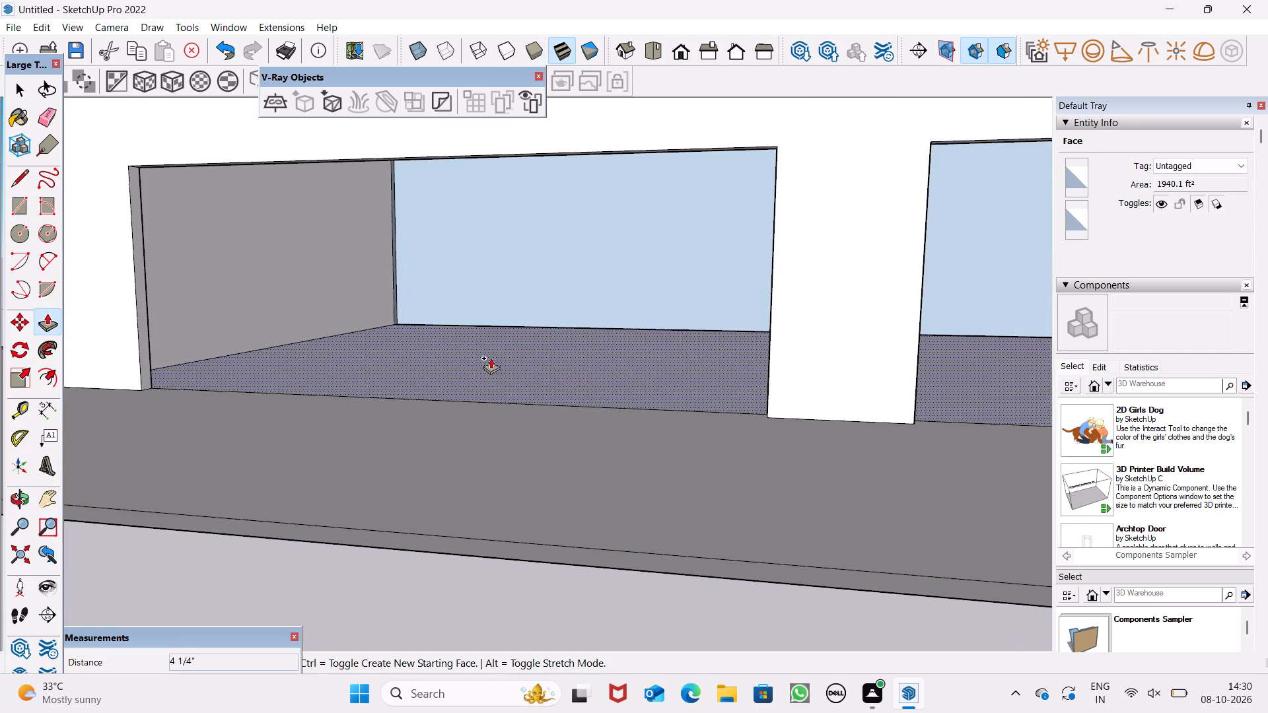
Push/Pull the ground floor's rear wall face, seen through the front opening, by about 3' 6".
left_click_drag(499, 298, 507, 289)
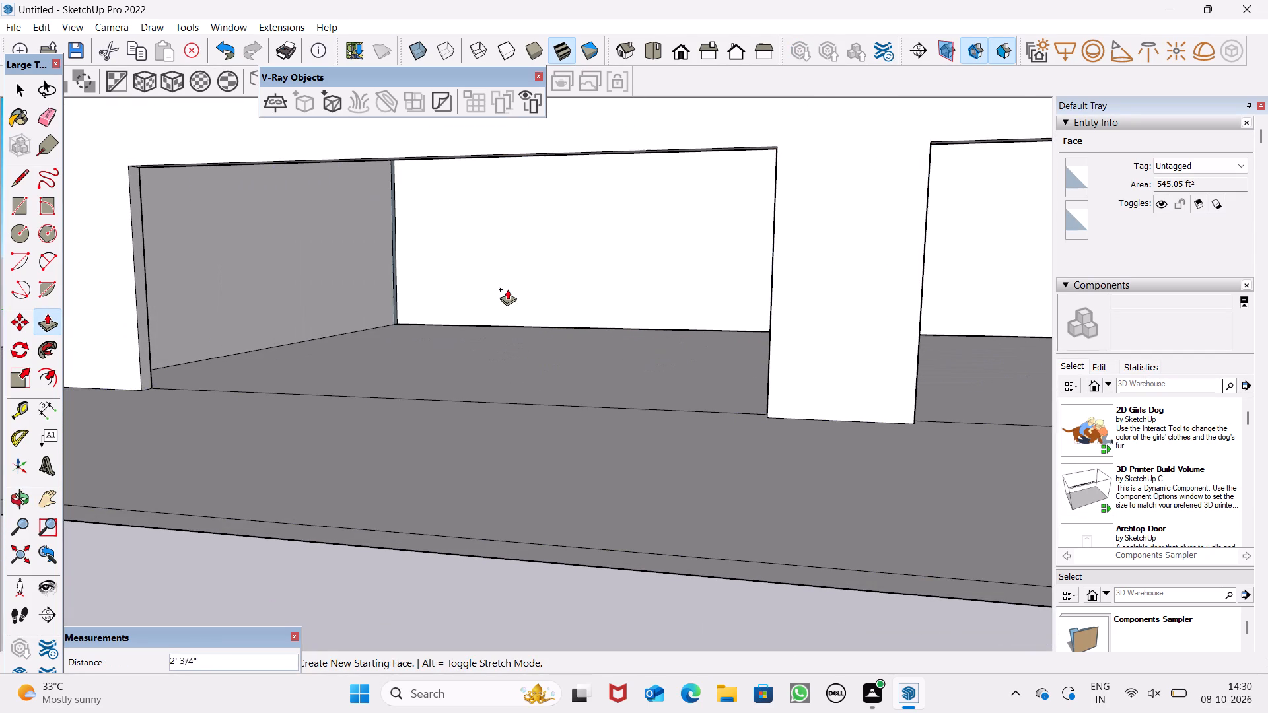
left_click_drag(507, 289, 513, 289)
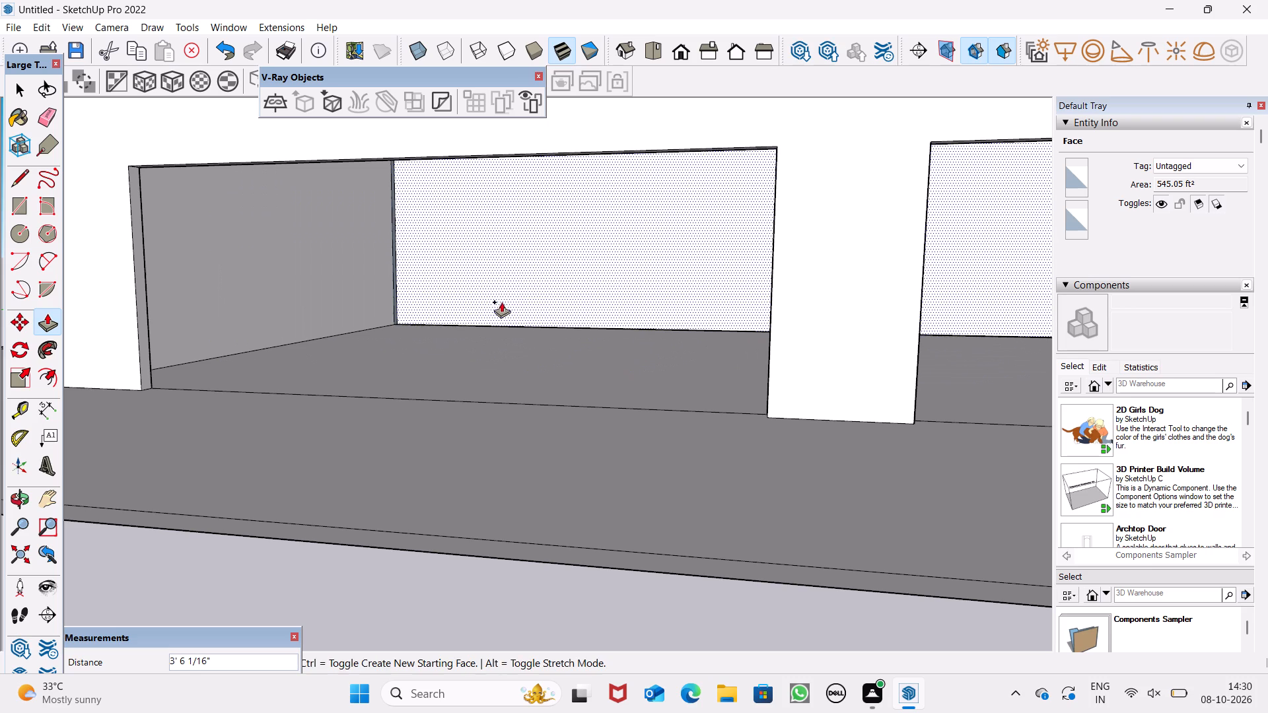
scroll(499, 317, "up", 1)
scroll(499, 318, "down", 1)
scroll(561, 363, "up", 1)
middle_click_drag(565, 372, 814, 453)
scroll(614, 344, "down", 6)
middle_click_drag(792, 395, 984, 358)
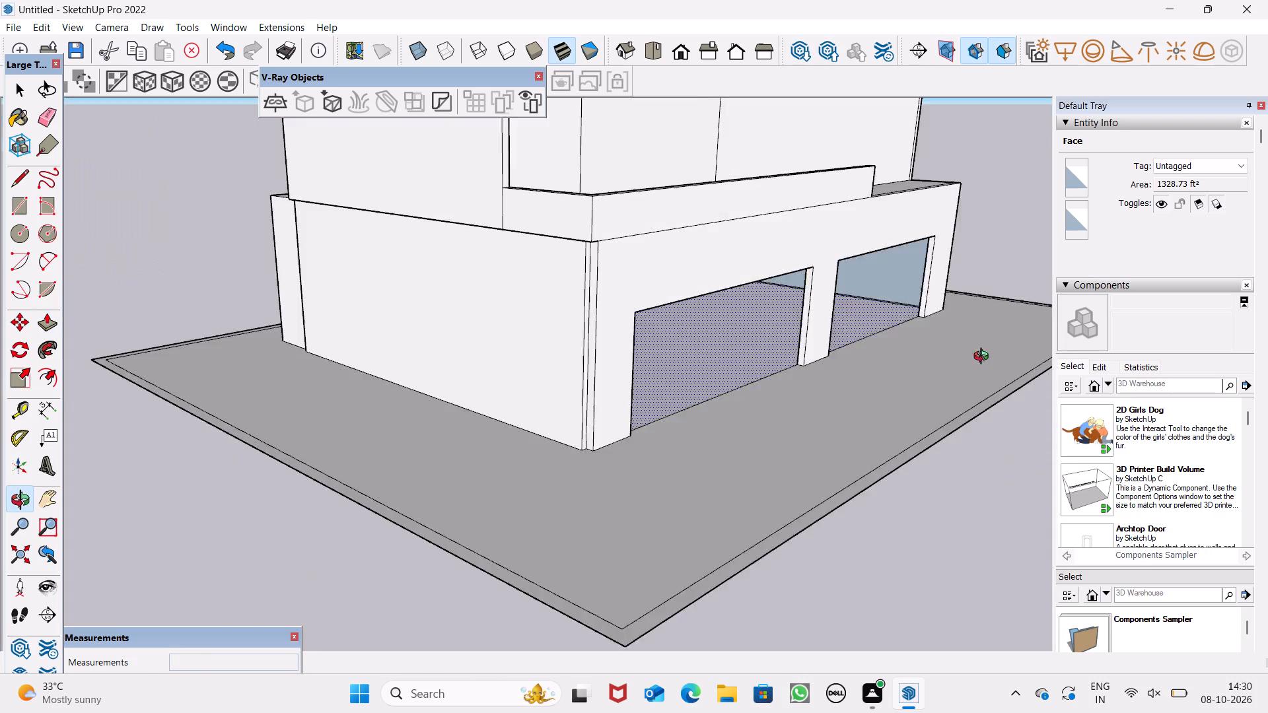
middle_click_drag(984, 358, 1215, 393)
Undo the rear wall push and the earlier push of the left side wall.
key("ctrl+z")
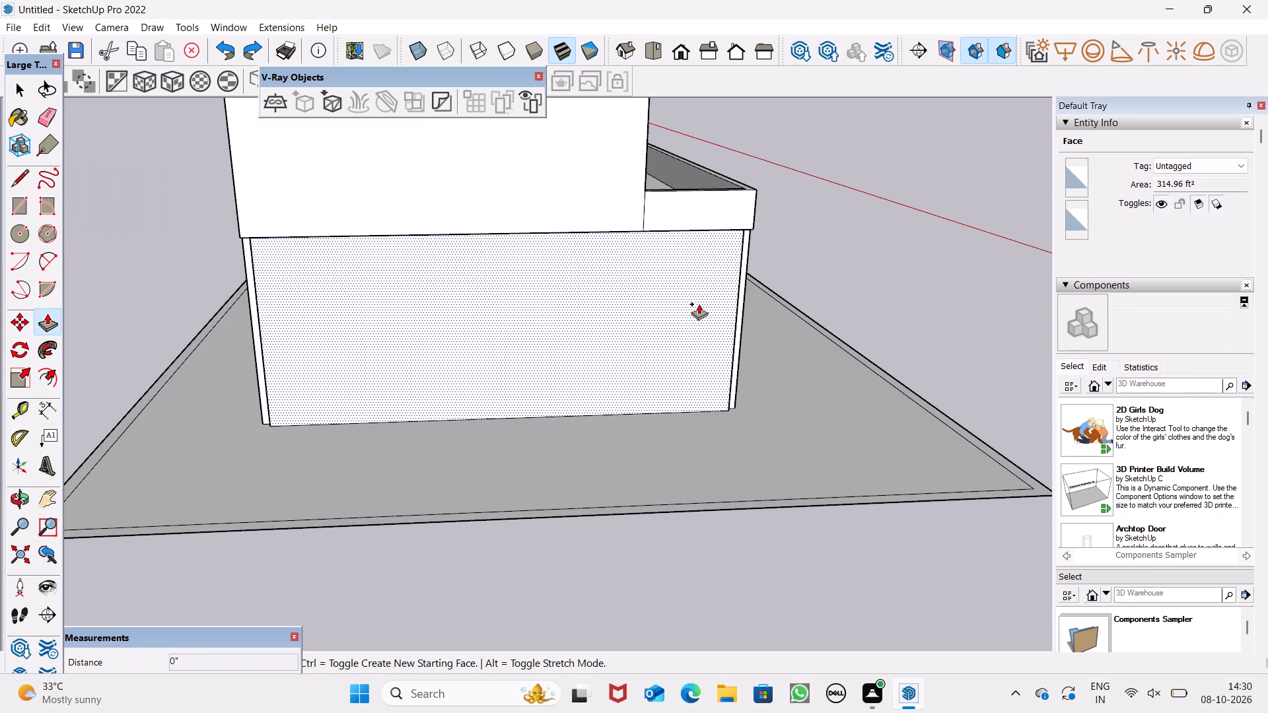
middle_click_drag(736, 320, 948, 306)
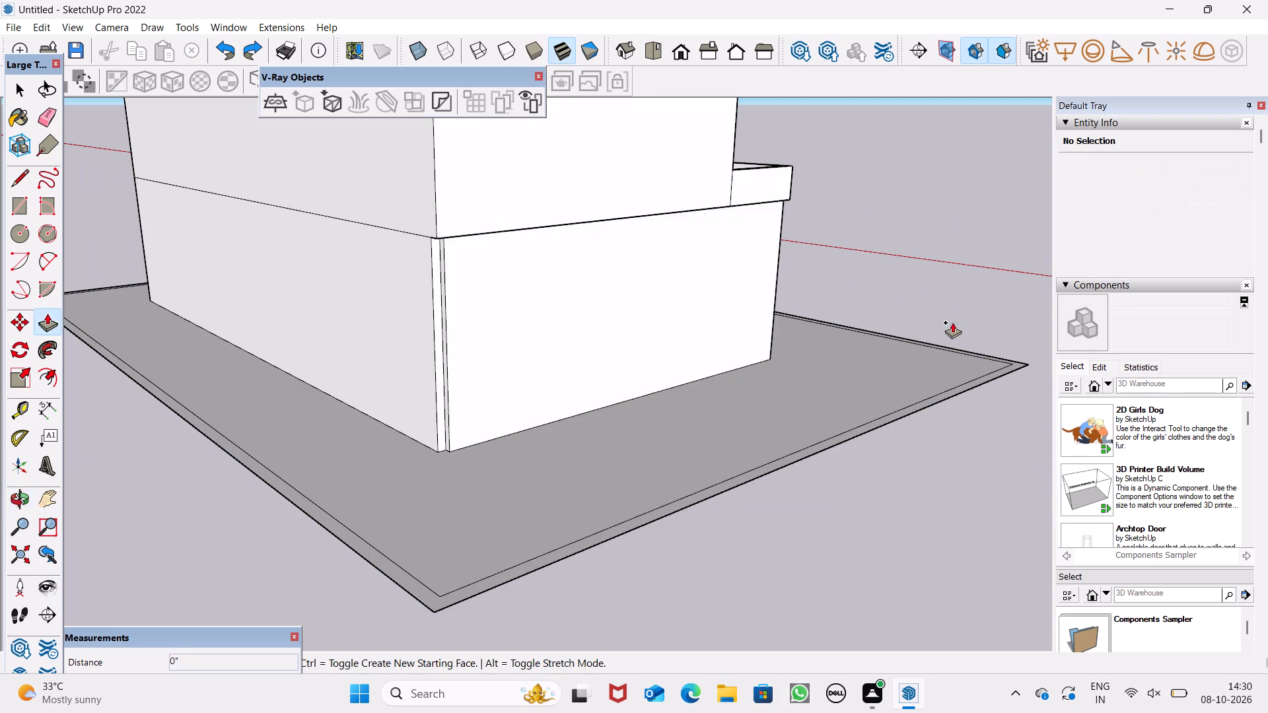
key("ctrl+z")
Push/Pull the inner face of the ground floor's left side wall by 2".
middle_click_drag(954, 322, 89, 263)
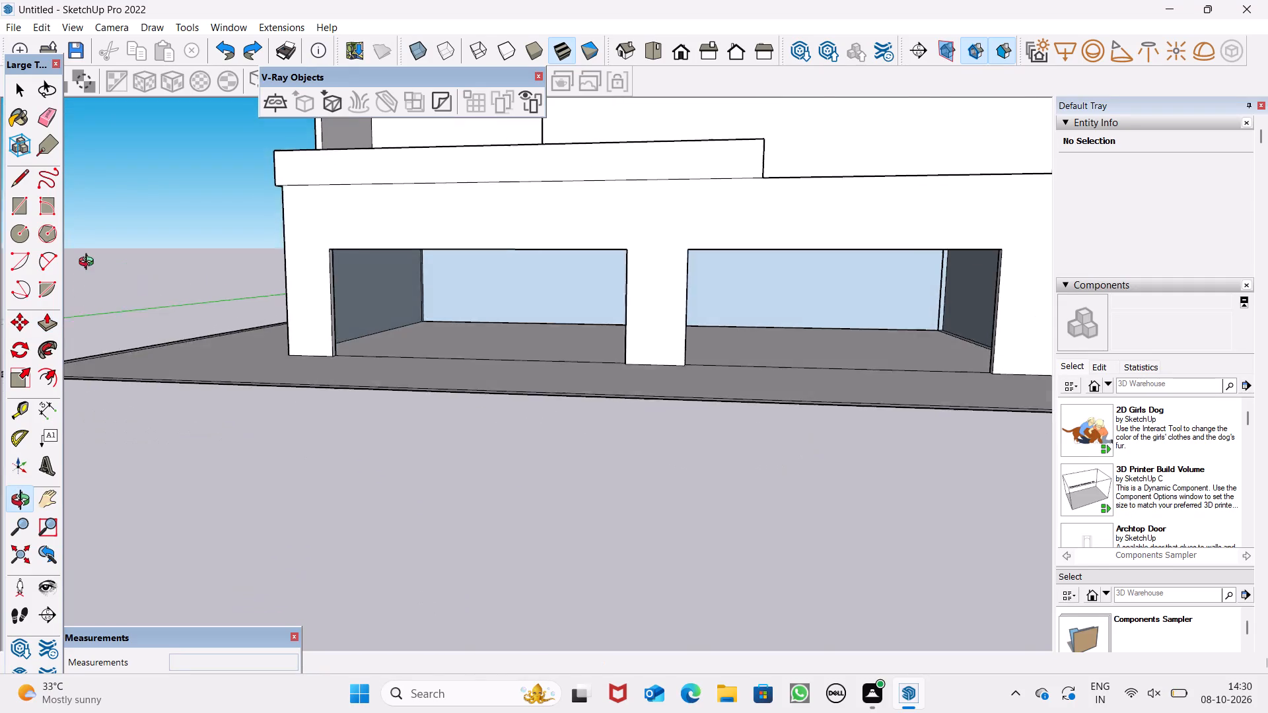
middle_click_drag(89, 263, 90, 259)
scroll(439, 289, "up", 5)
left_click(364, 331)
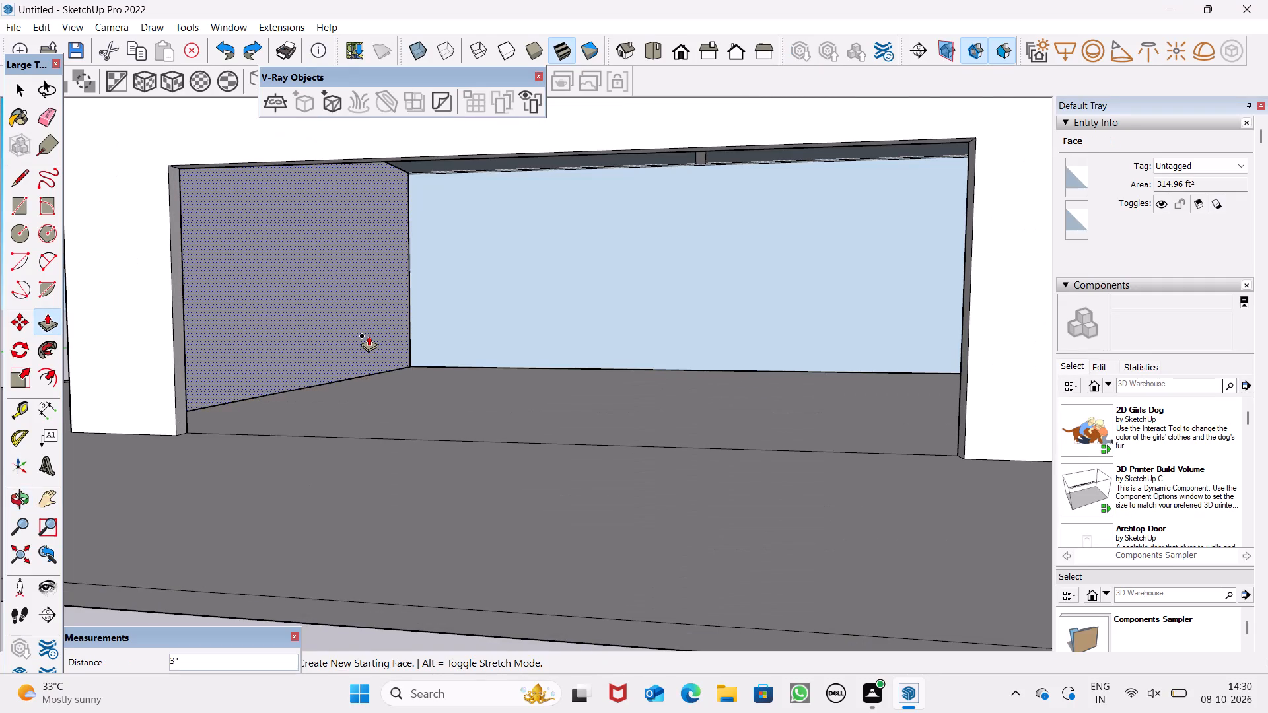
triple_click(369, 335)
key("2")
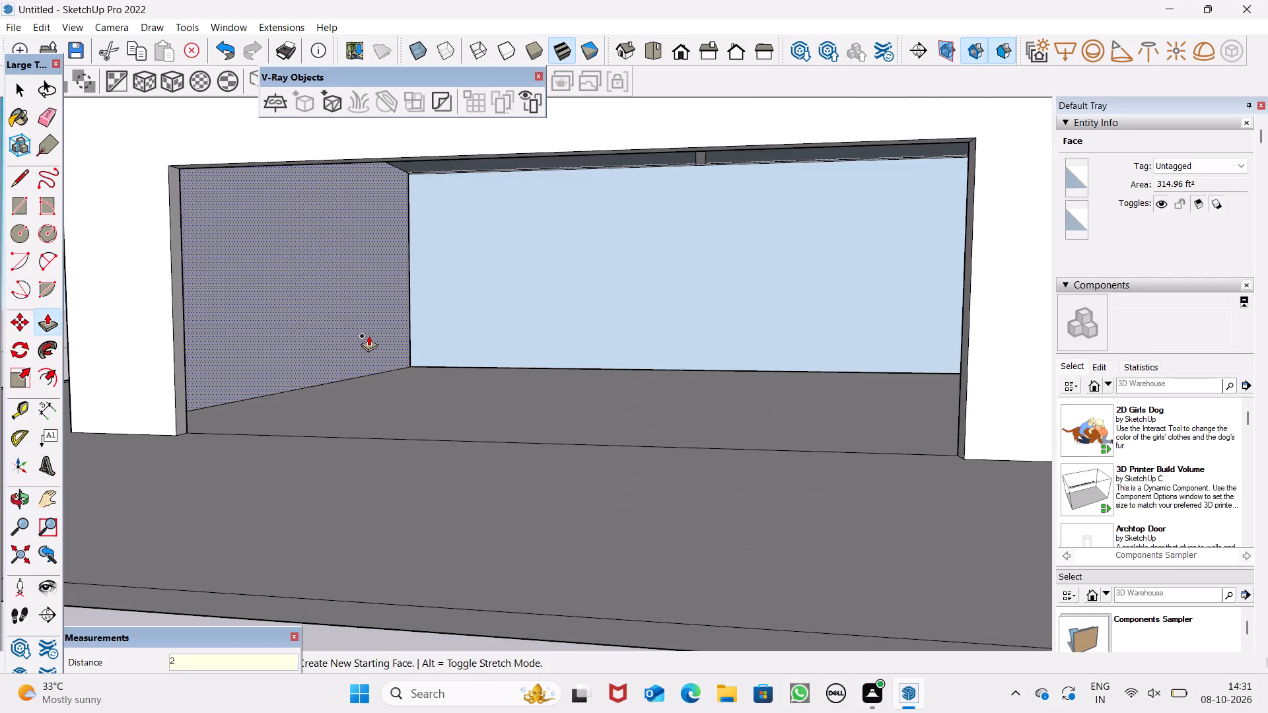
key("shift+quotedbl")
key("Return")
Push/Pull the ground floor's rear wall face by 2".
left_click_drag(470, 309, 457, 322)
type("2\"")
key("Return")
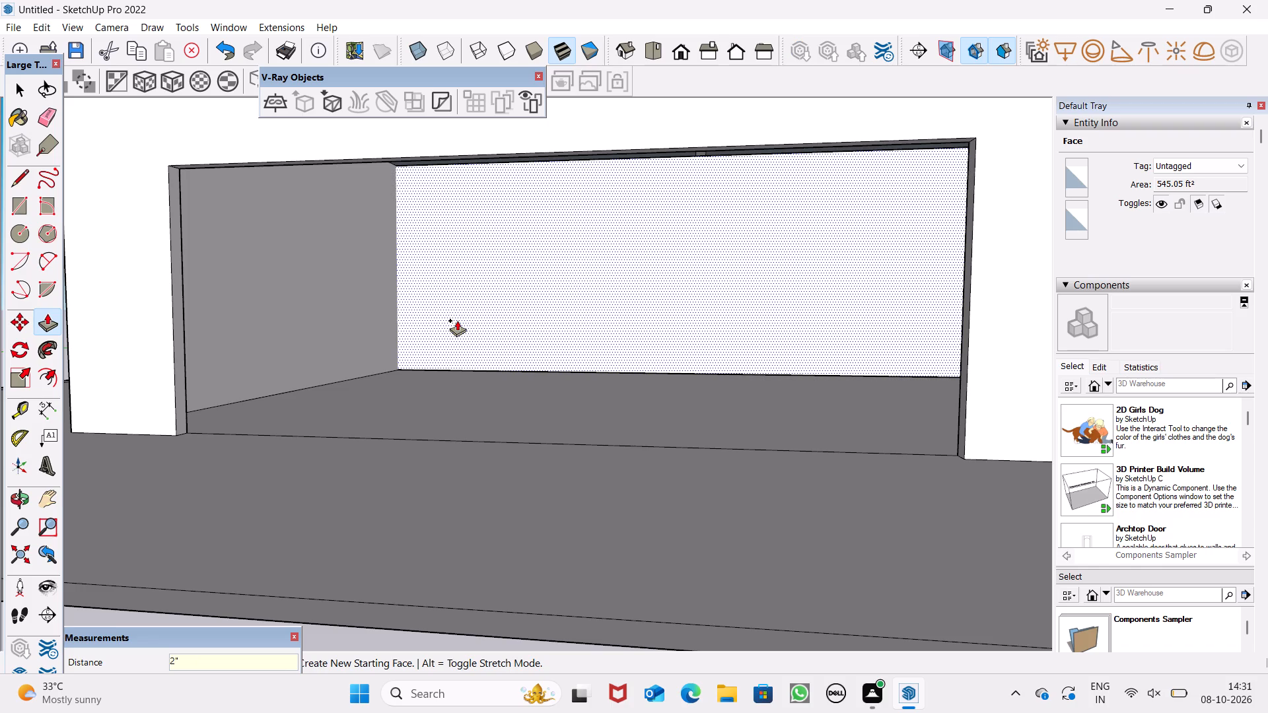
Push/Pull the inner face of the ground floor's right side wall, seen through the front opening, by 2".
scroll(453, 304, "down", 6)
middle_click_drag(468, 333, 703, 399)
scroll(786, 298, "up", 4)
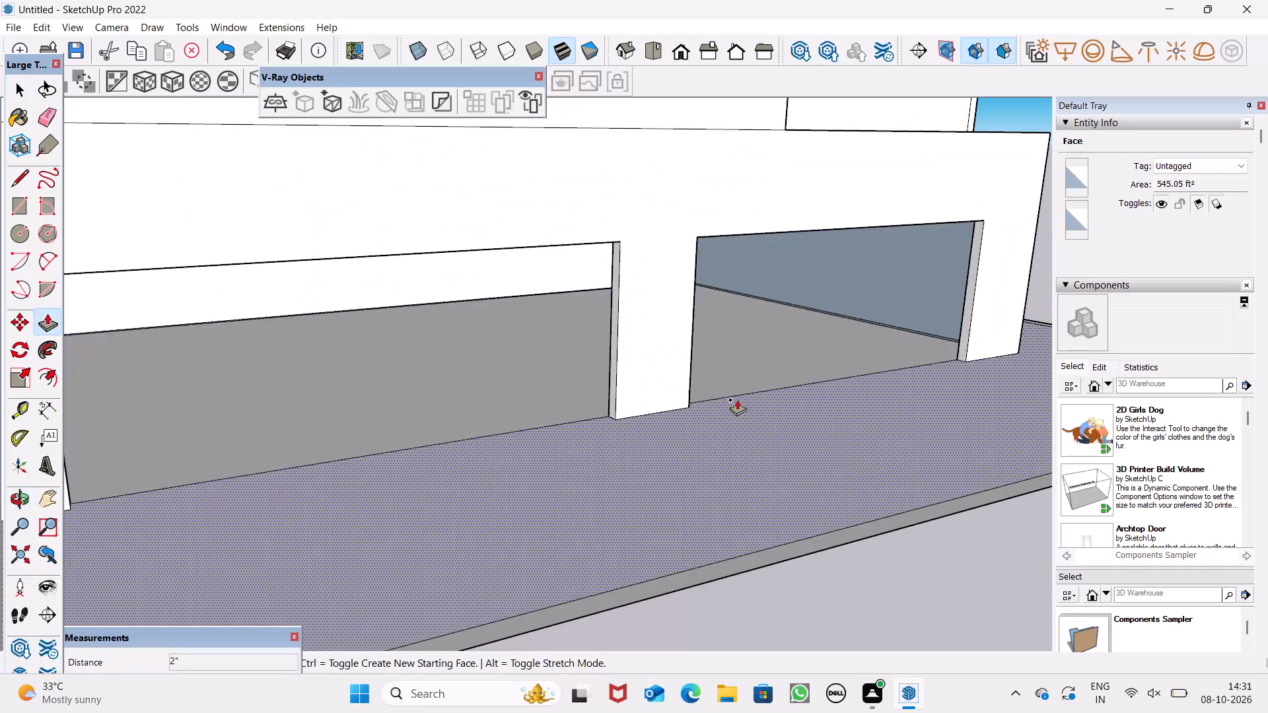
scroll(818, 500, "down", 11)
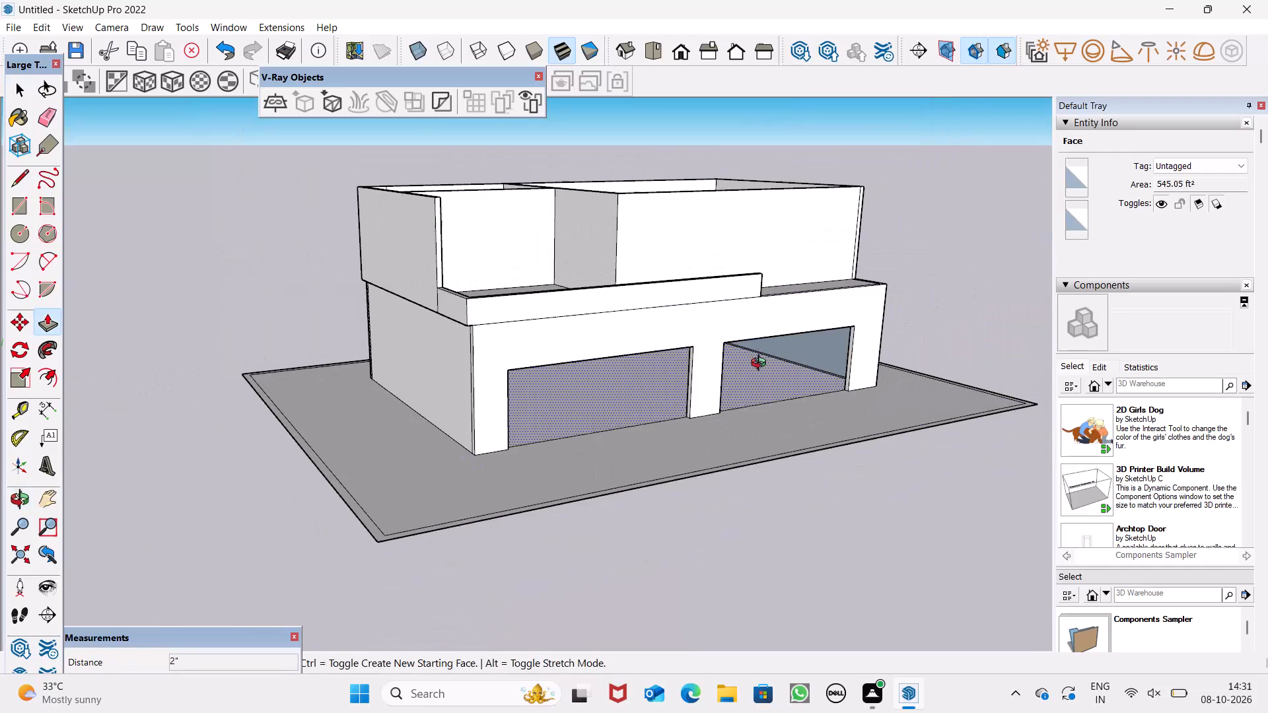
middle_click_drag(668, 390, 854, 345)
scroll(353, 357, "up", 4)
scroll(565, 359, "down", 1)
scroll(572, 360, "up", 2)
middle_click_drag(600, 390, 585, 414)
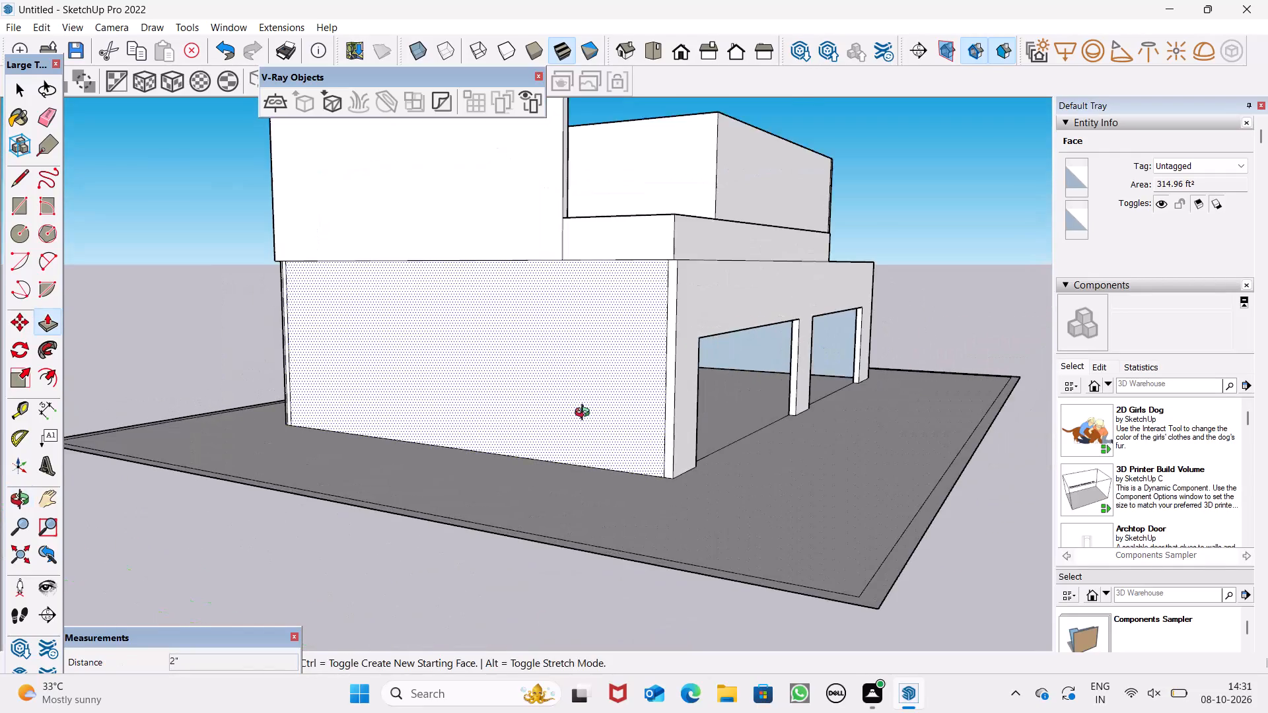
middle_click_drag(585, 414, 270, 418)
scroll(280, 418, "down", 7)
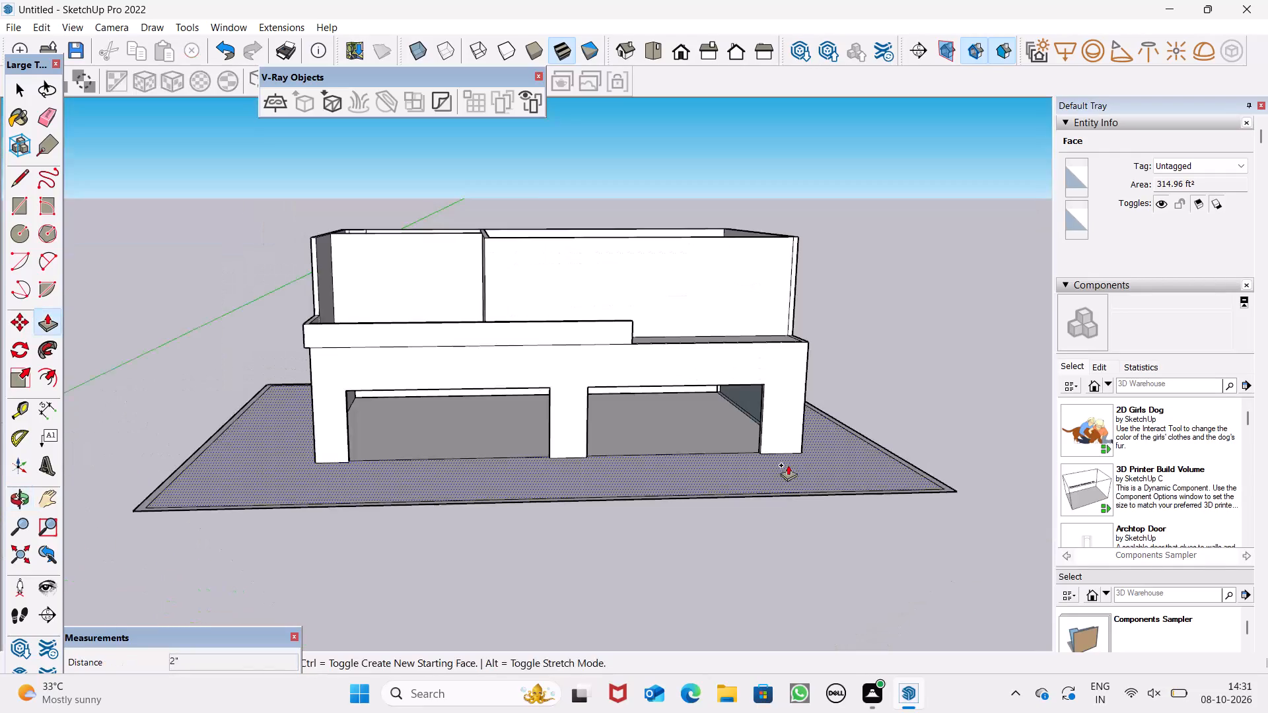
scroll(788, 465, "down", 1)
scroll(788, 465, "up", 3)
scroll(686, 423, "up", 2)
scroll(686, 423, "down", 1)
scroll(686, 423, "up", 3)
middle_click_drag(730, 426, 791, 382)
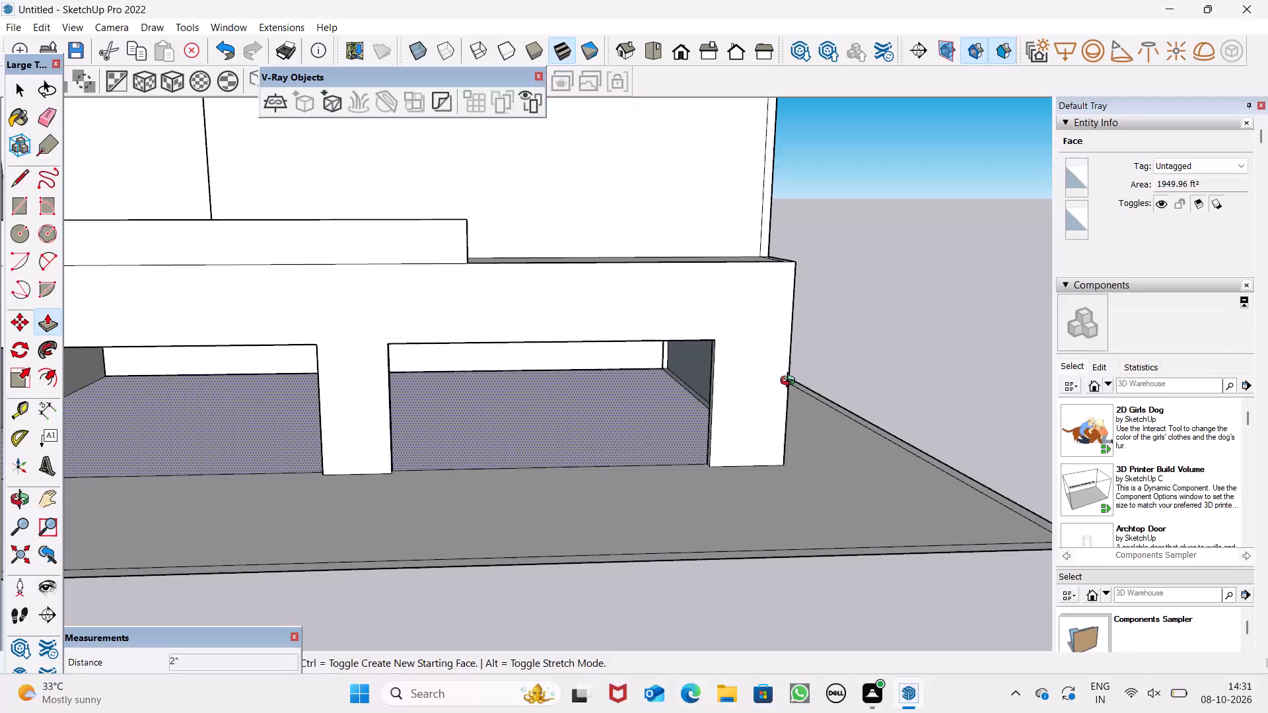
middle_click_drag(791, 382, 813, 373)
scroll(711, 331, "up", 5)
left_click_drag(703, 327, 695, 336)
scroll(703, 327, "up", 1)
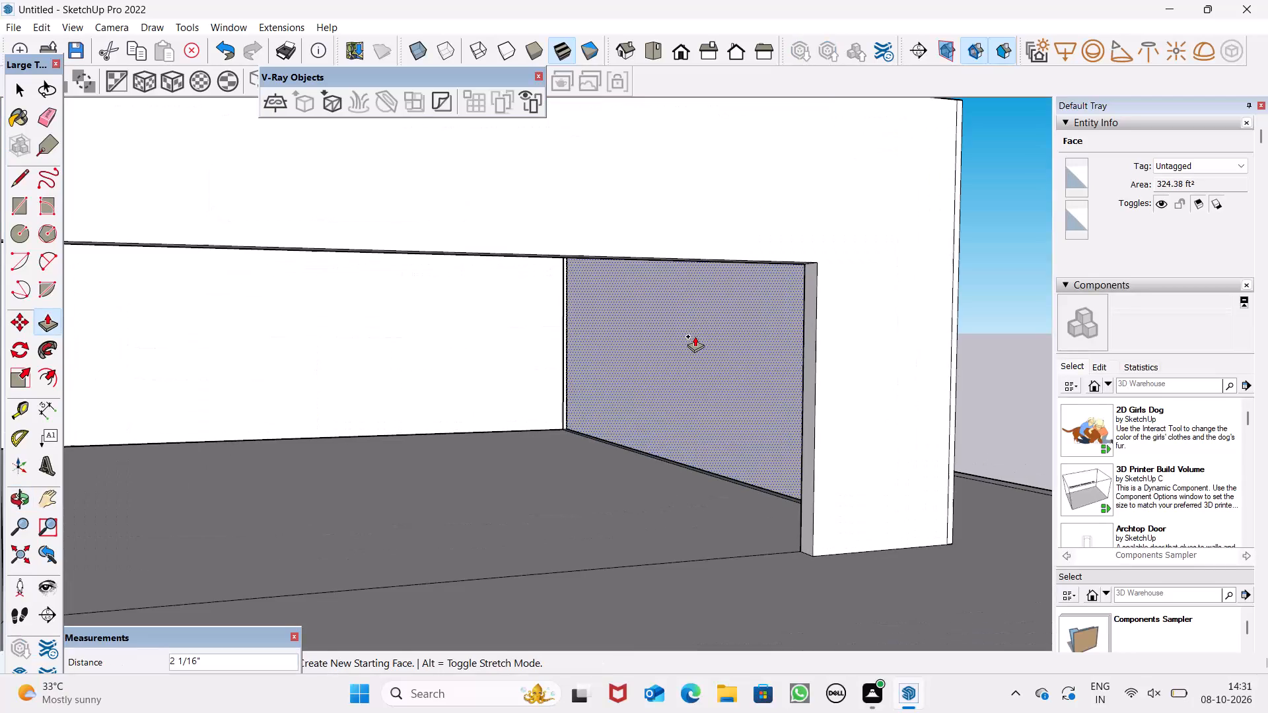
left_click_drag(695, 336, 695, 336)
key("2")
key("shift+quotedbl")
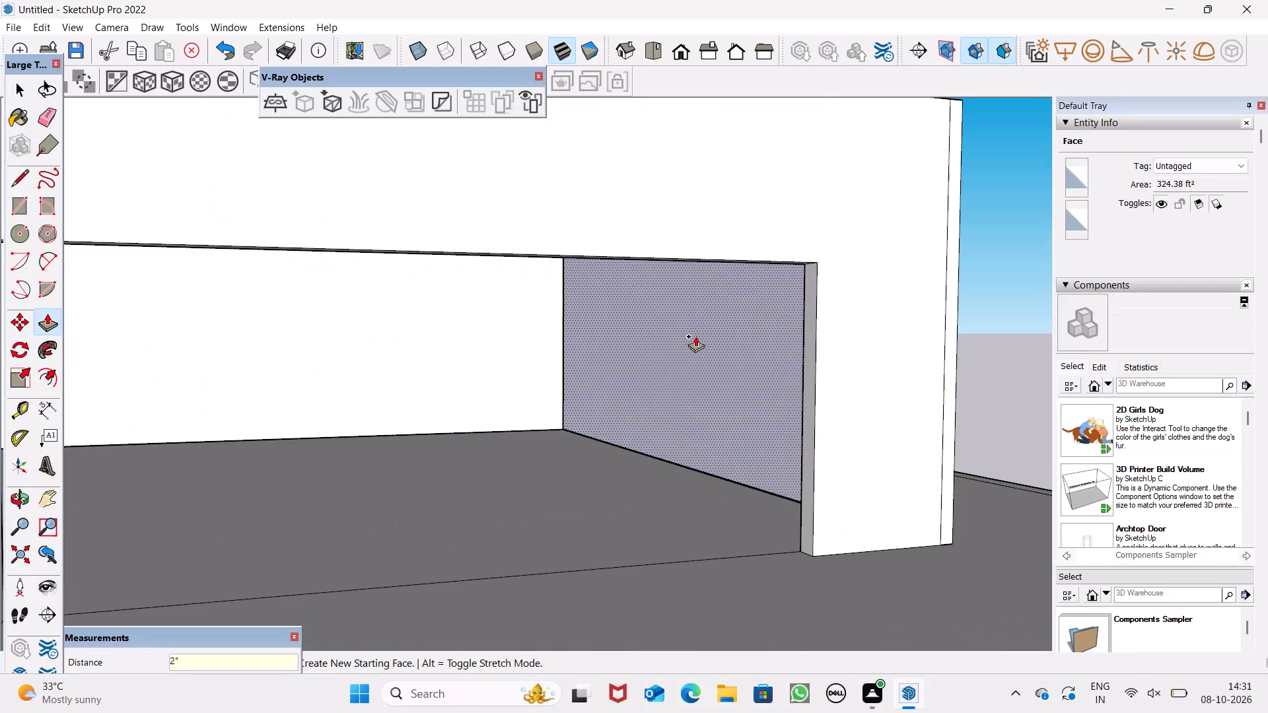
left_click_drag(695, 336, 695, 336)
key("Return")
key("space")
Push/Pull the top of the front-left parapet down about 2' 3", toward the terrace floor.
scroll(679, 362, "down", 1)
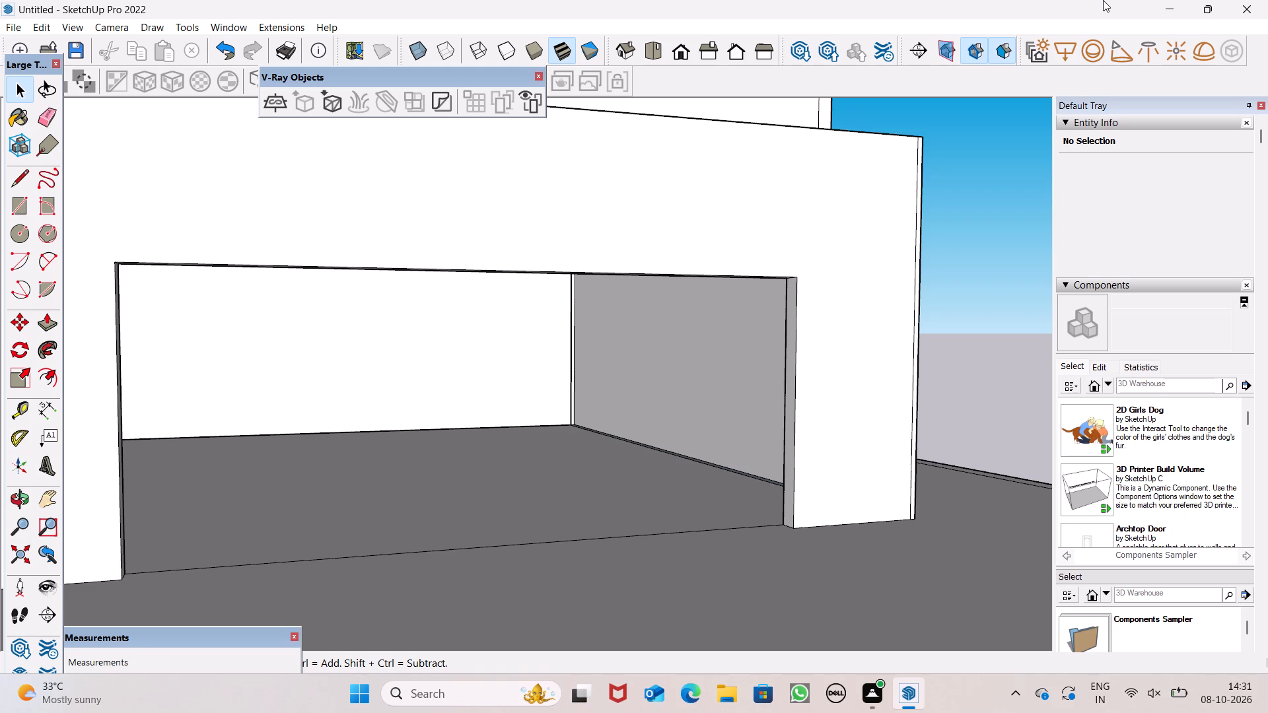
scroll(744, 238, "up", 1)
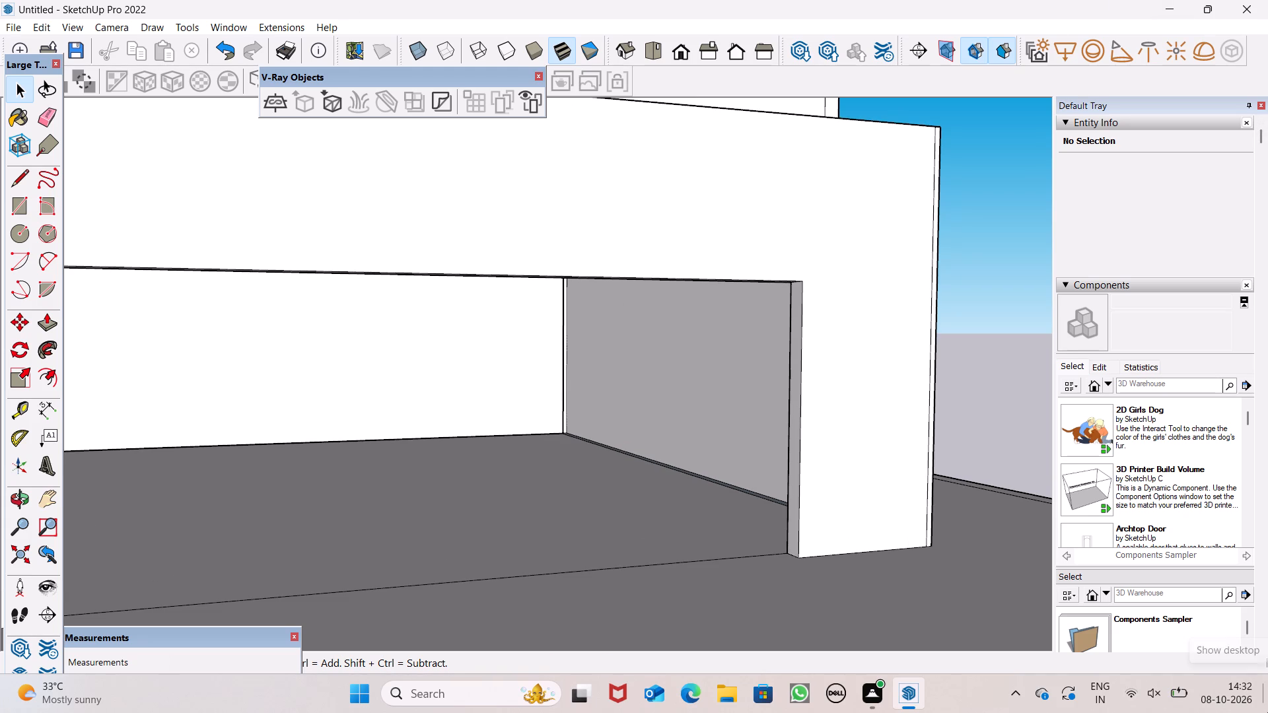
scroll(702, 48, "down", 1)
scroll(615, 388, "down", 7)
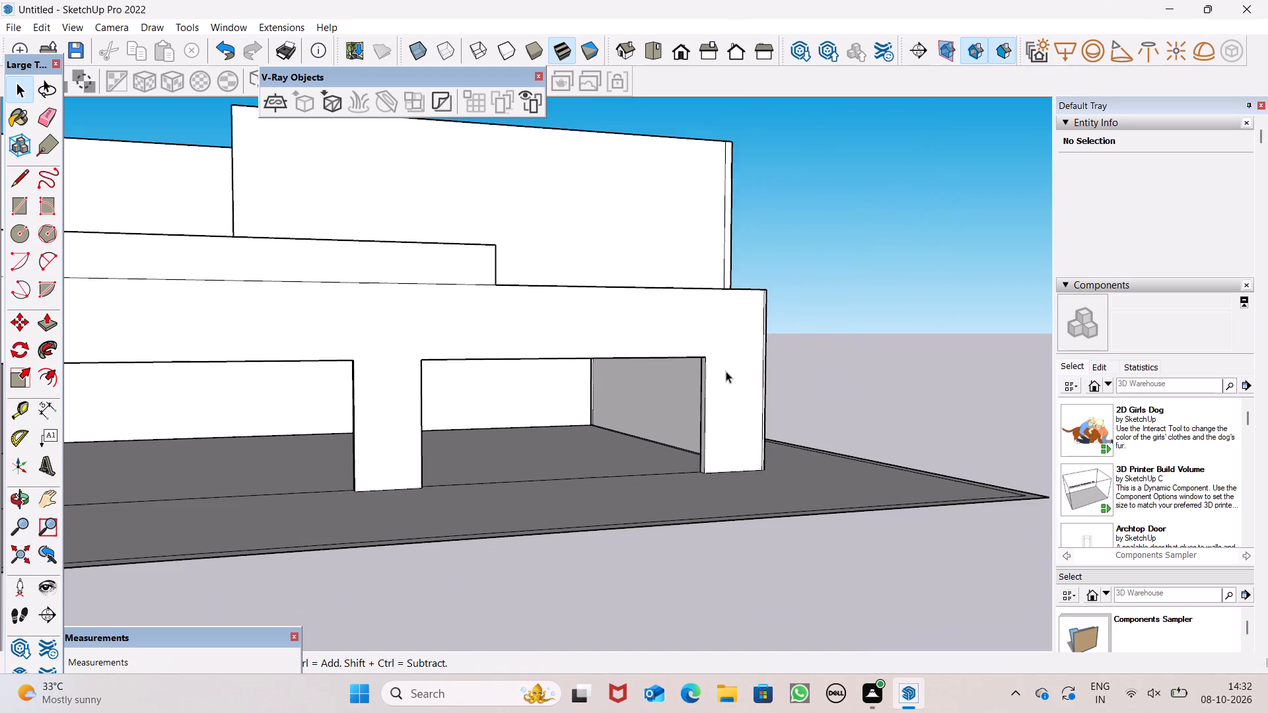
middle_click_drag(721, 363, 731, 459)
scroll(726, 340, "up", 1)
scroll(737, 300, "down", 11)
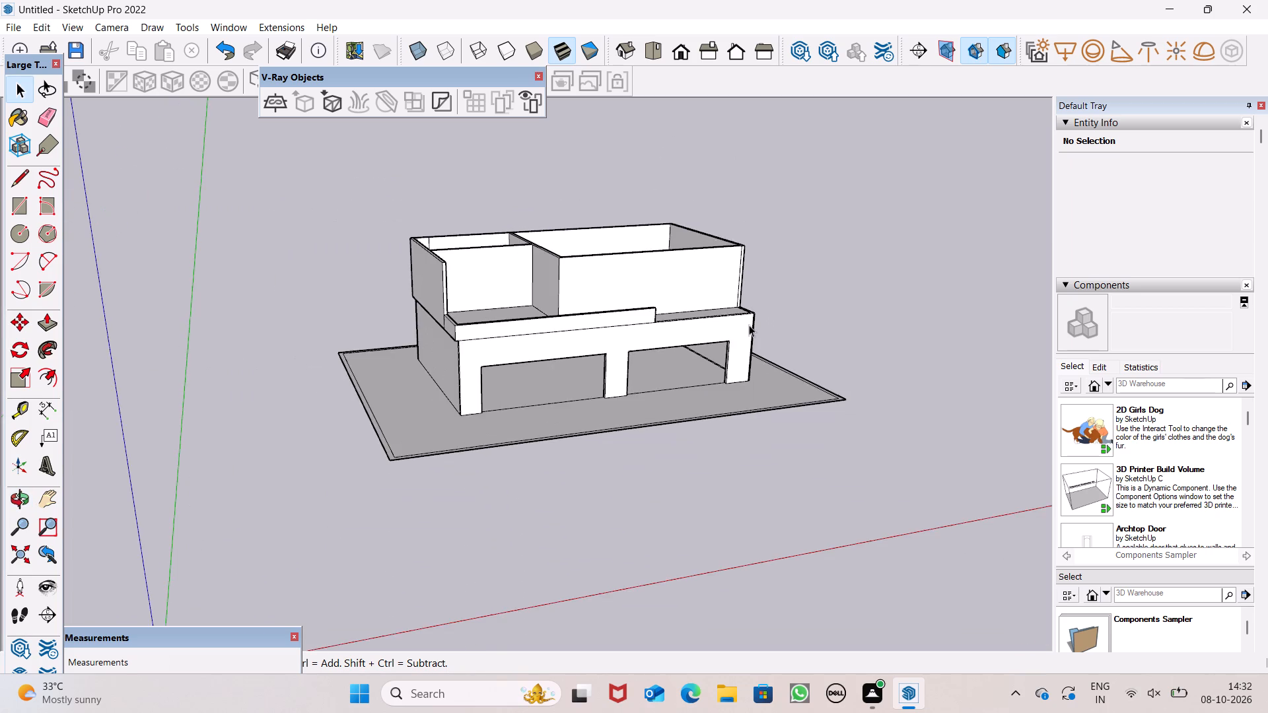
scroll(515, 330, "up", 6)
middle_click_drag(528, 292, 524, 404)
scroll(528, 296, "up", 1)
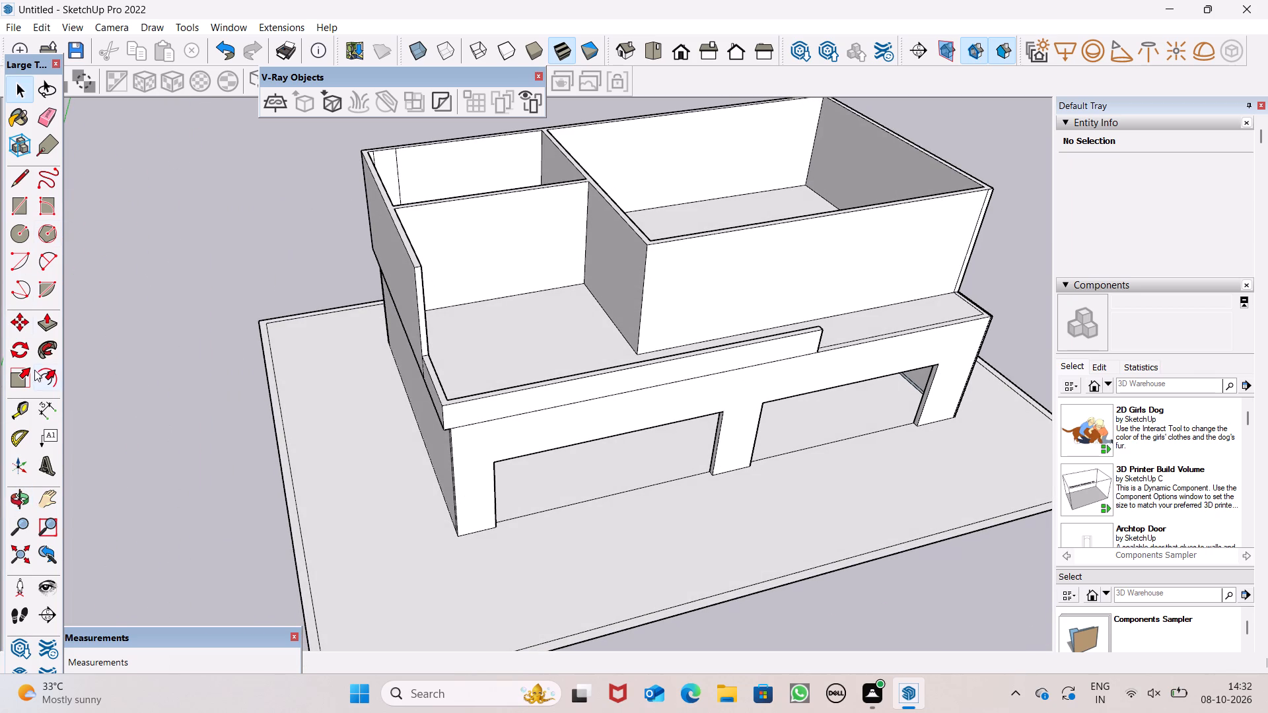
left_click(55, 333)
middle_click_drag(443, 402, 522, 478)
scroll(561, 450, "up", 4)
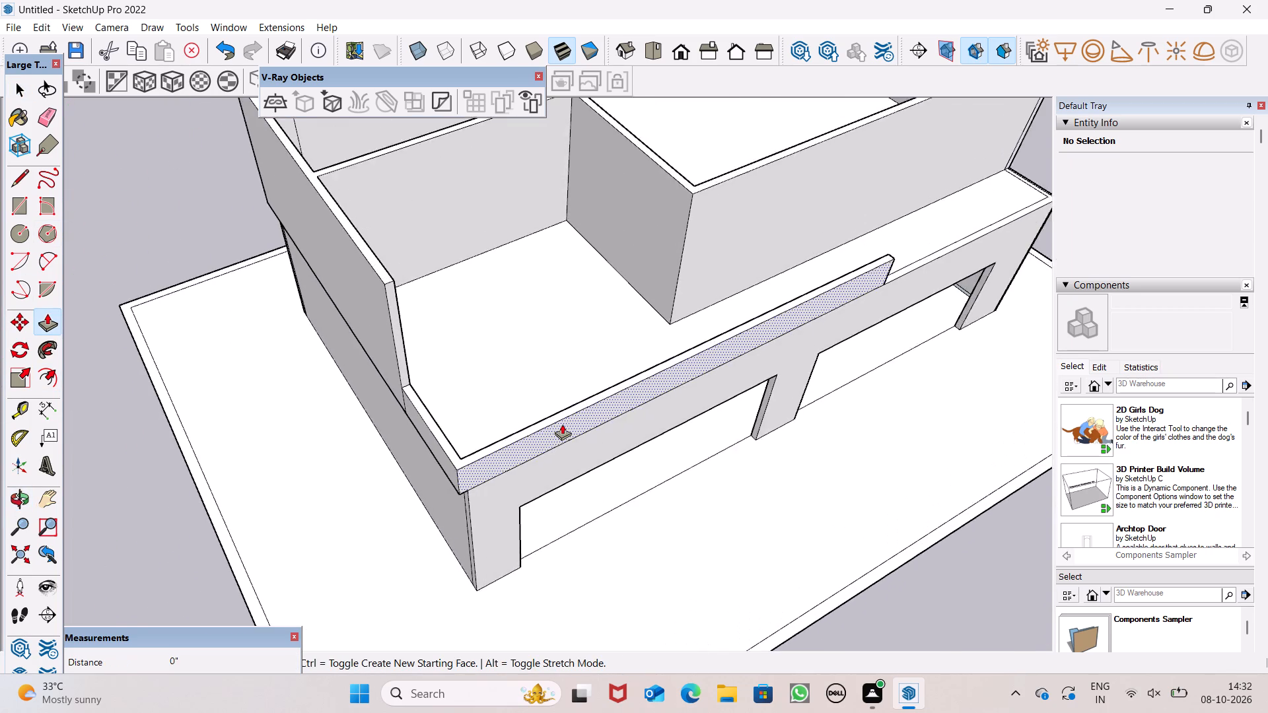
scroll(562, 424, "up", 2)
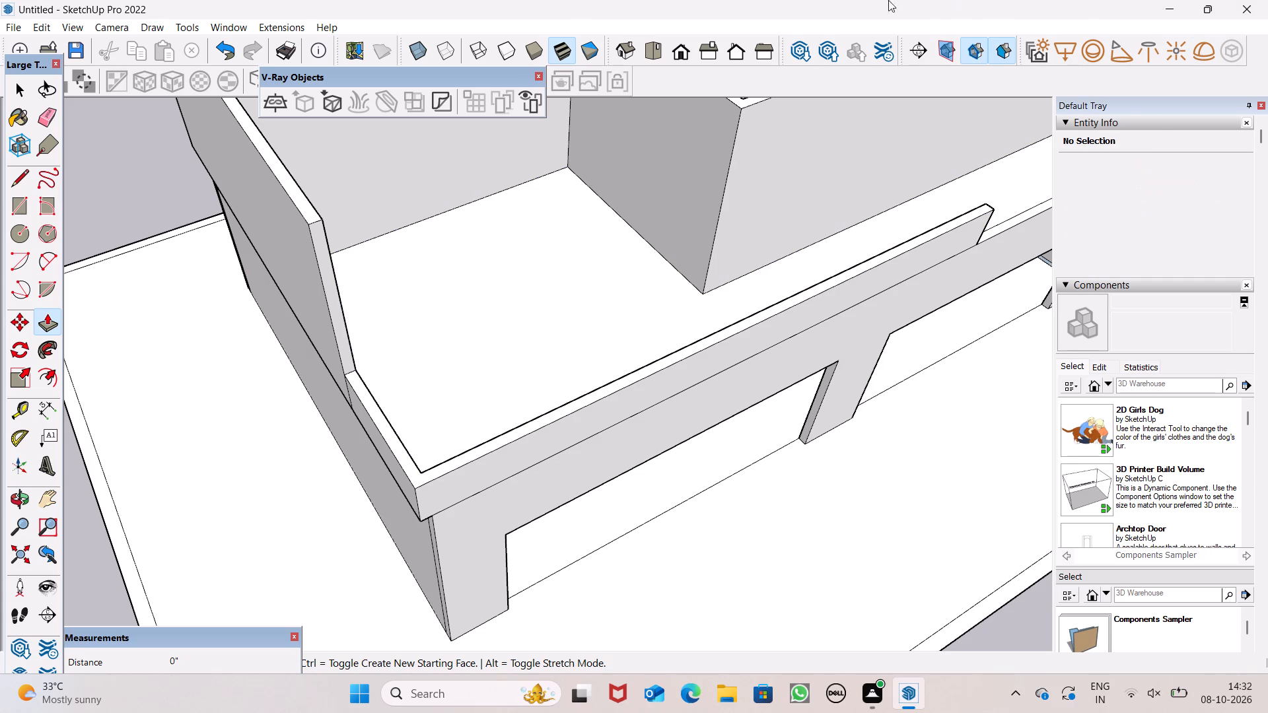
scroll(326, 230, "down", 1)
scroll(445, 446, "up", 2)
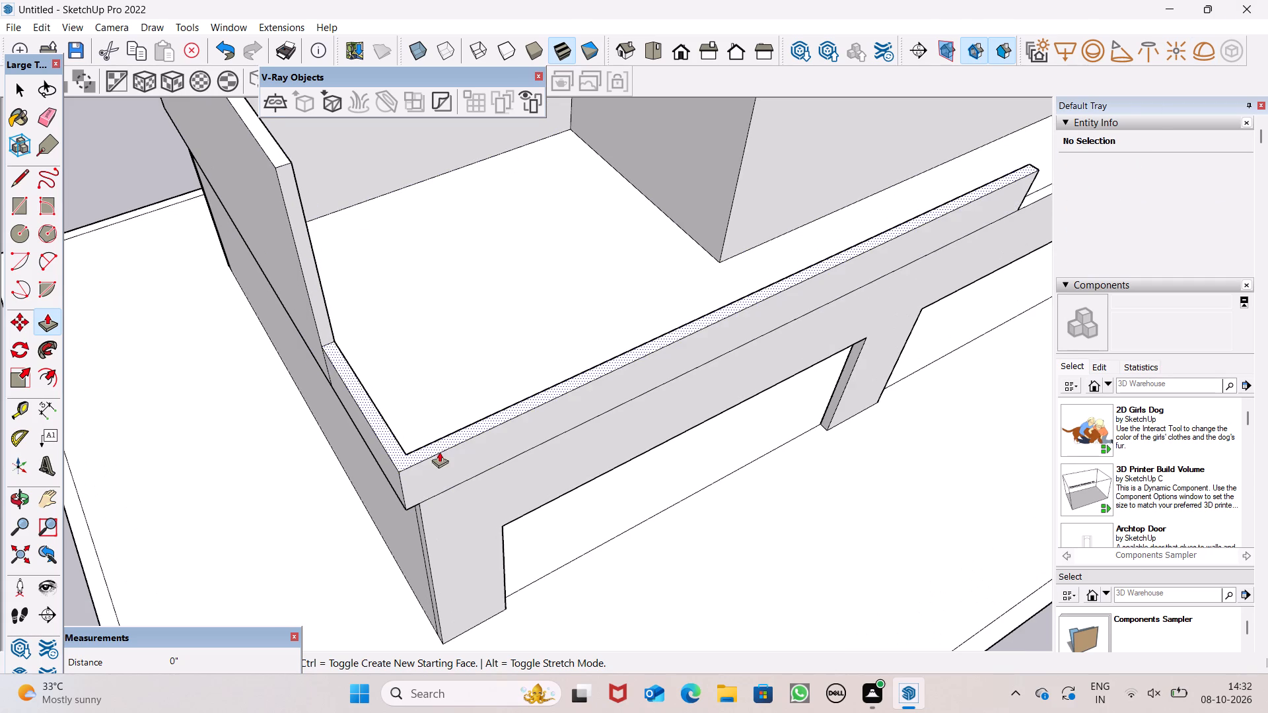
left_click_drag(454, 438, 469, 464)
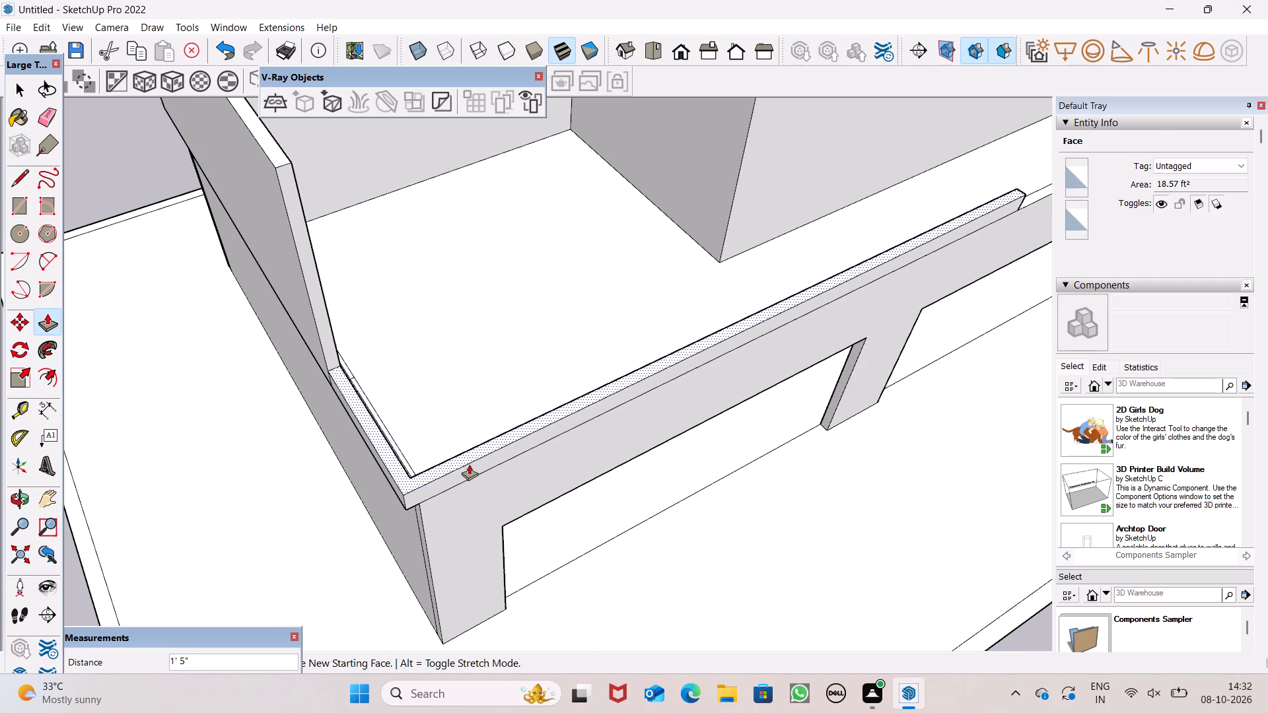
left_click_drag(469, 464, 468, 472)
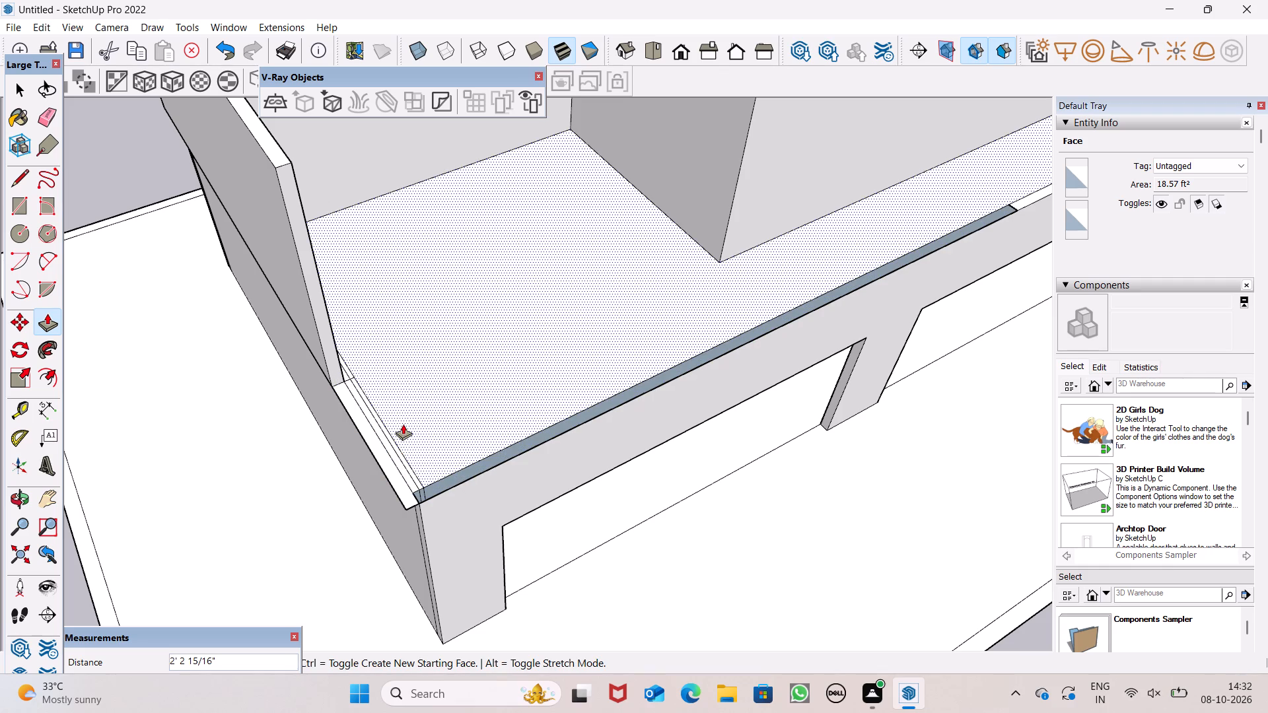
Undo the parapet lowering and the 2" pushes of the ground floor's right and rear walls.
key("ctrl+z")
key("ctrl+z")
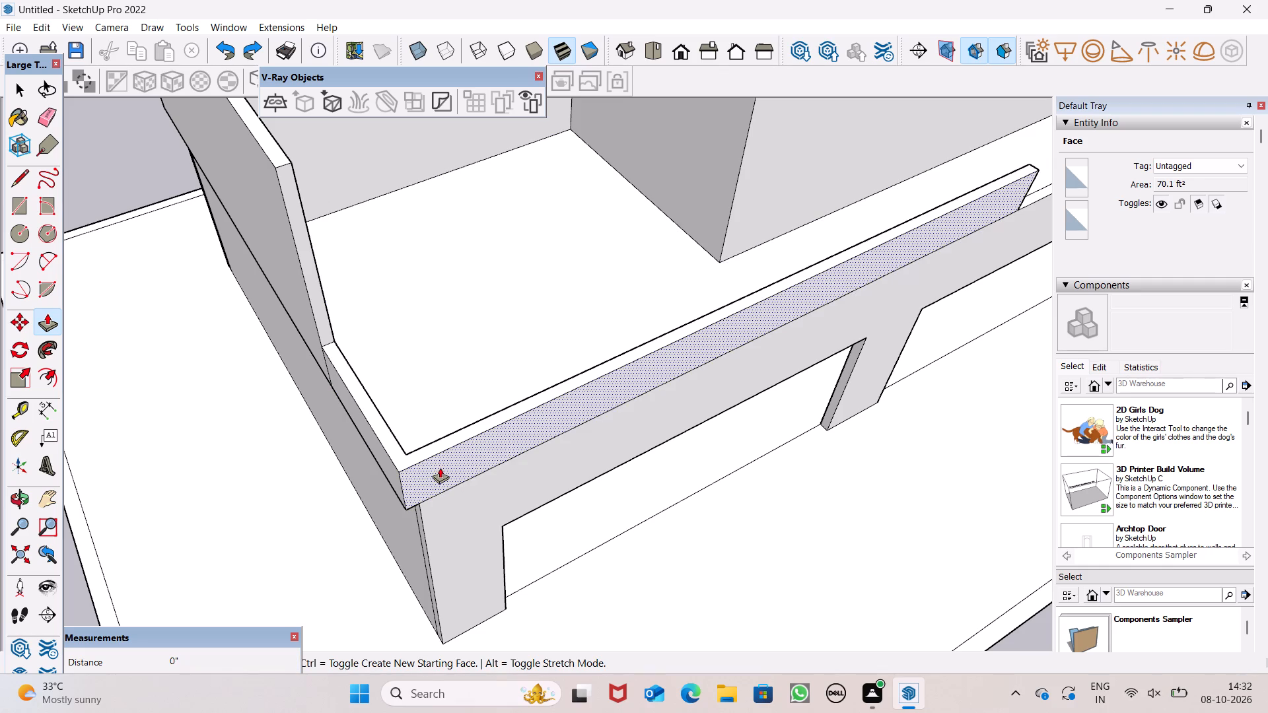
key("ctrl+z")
Undo further back through the left side wall push and the raising of the front-left parapet.
scroll(436, 440, "down", 6)
middle_click_drag(531, 504, 452, 220)
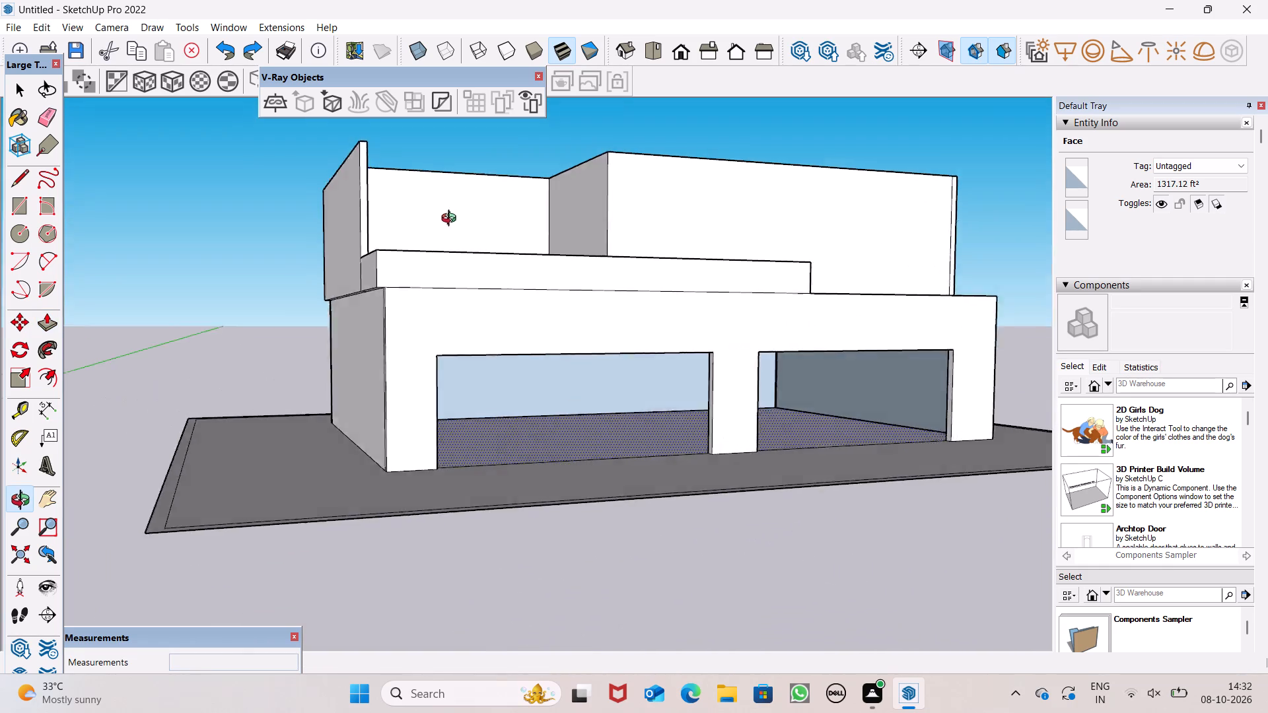
middle_click_drag(452, 220, 649, 548)
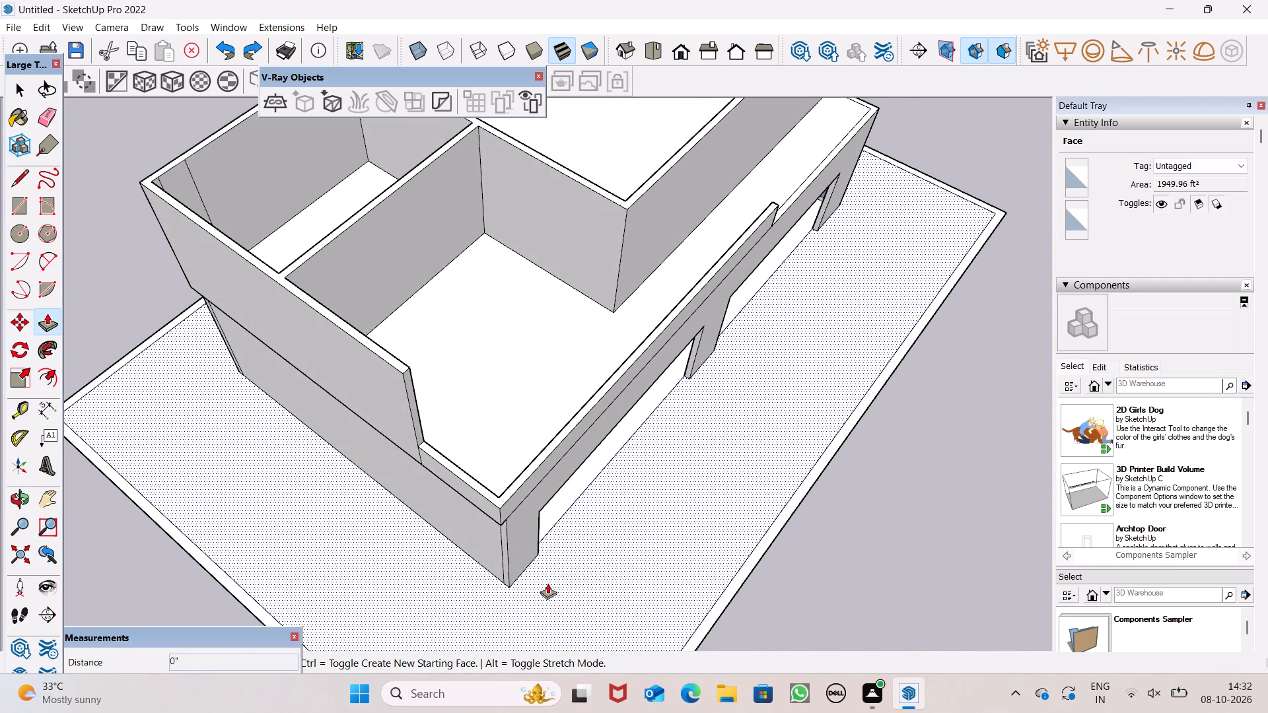
key("ctrl+z")
key("ctrl+z")
key("ctrl+z")
key("ctrl+z")
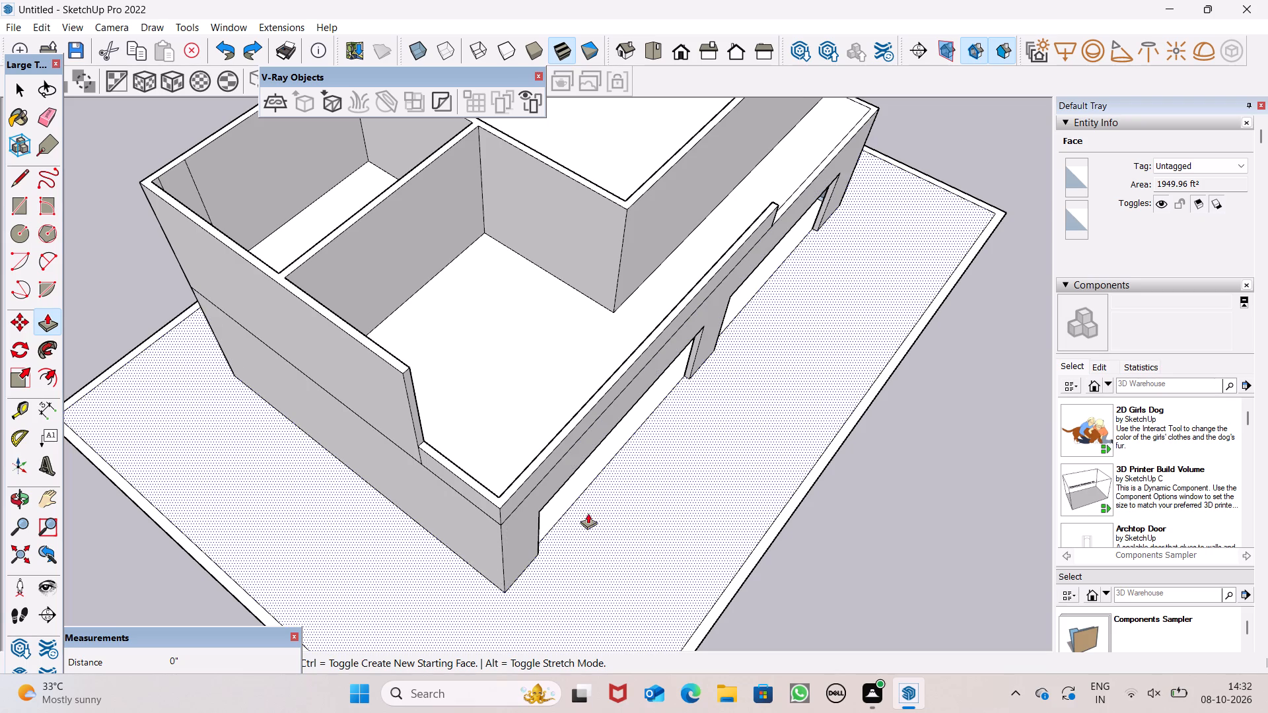
Push/Pull the roof's front-left border up 3' into a parapet ending at the short divider line.
middle_click_drag(590, 511, 436, 469)
scroll(436, 469, "up", 1)
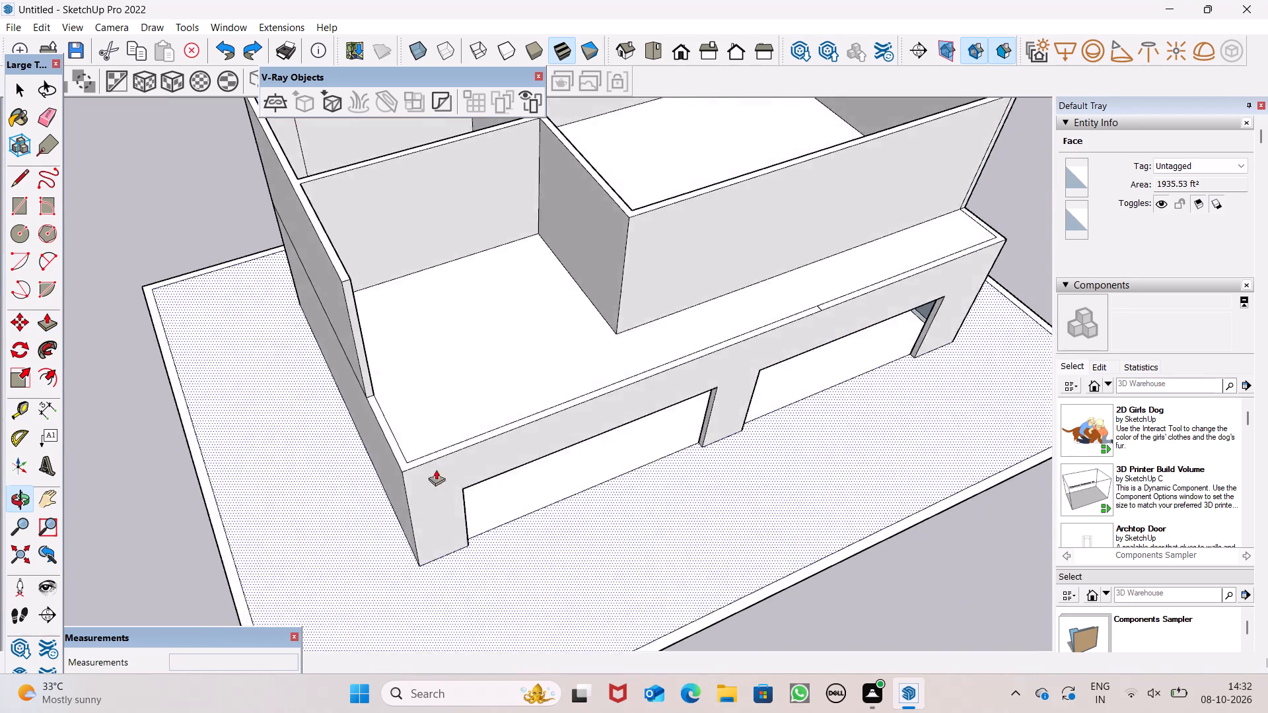
scroll(382, 457, "up", 5)
scroll(397, 440, "down", 1)
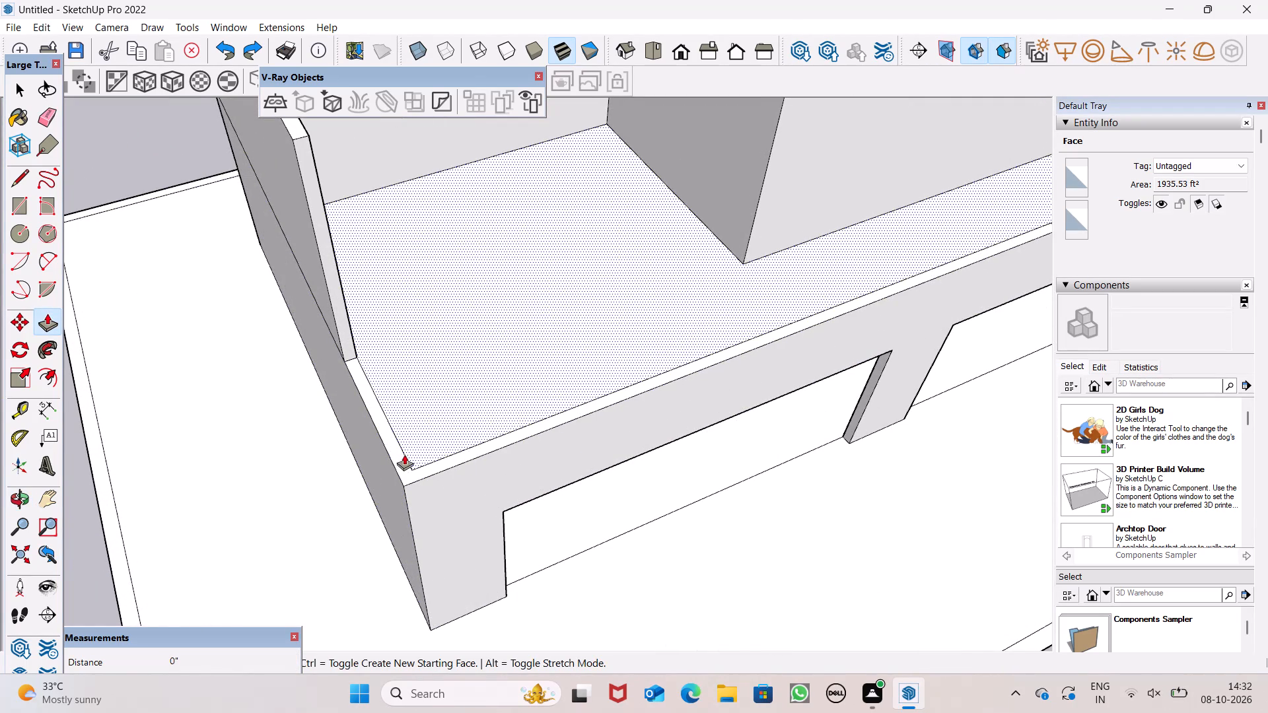
left_click_drag(404, 458, 388, 419)
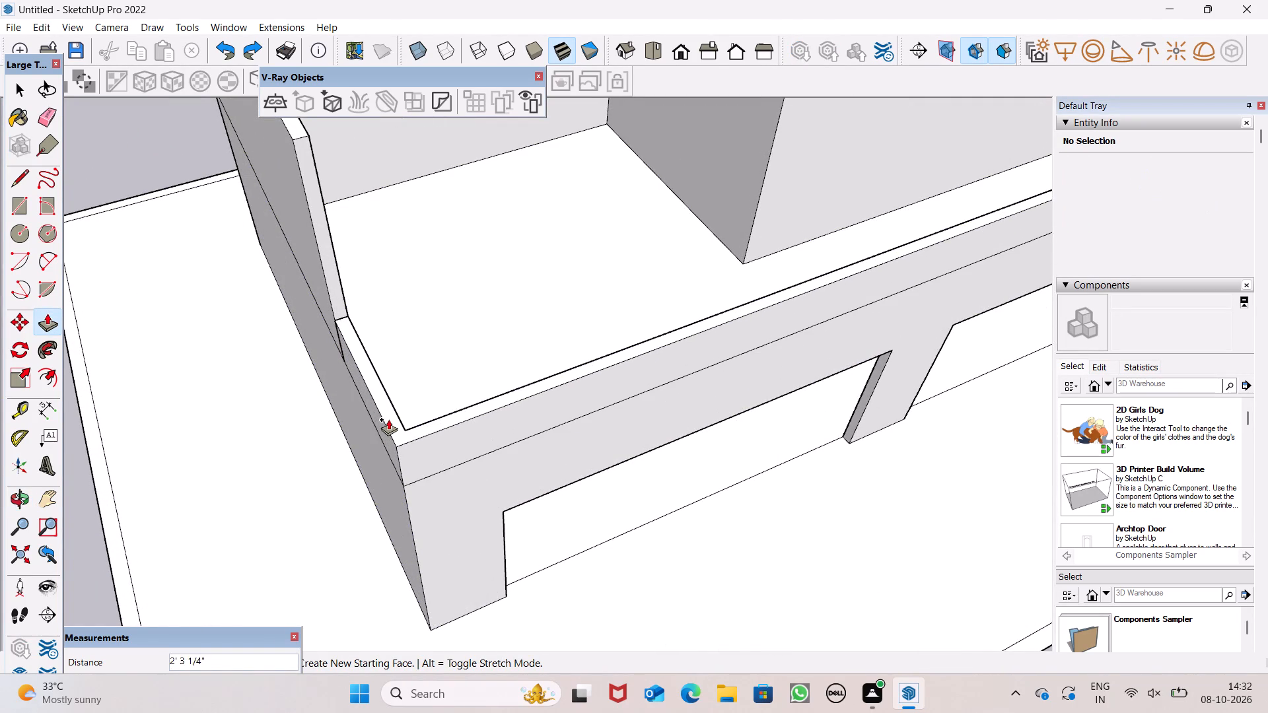
left_click_drag(388, 419, 390, 412)
key("3")
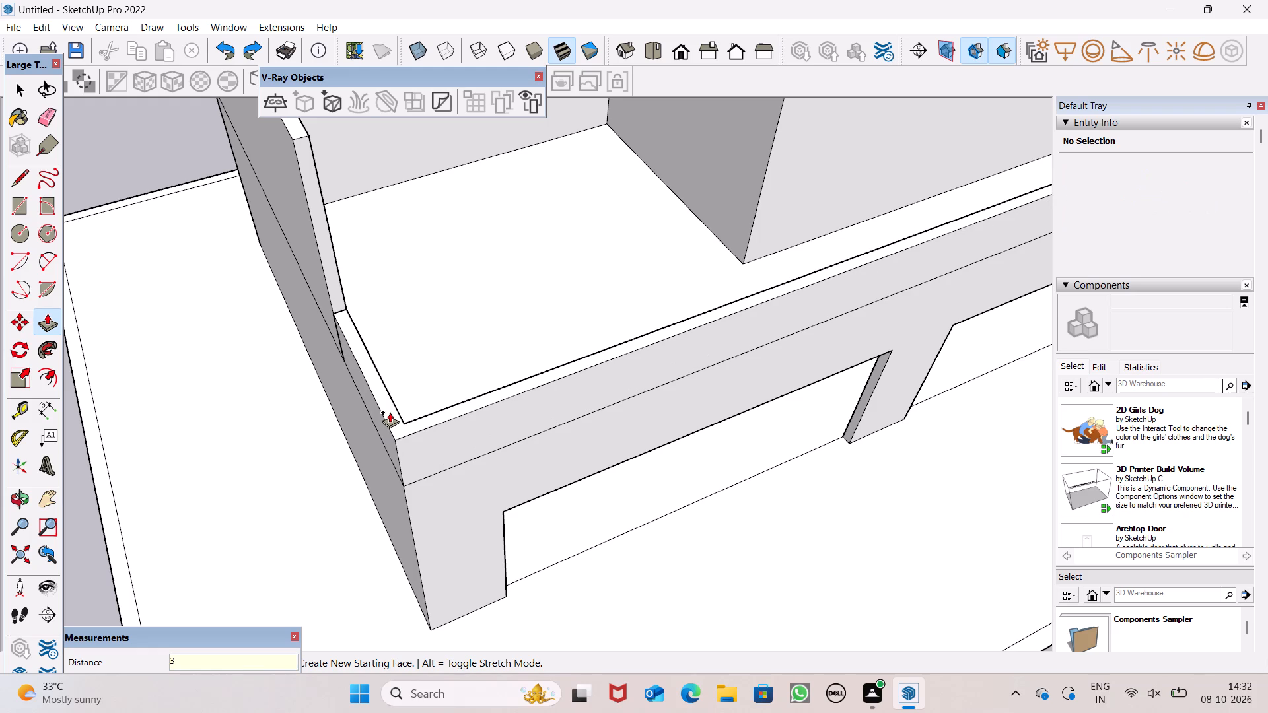
left_click_drag(390, 412, 390, 411)
key("apostrophe")
key("Return")
scroll(423, 354, "down", 5)
middle_click_drag(562, 366, 516, 257)
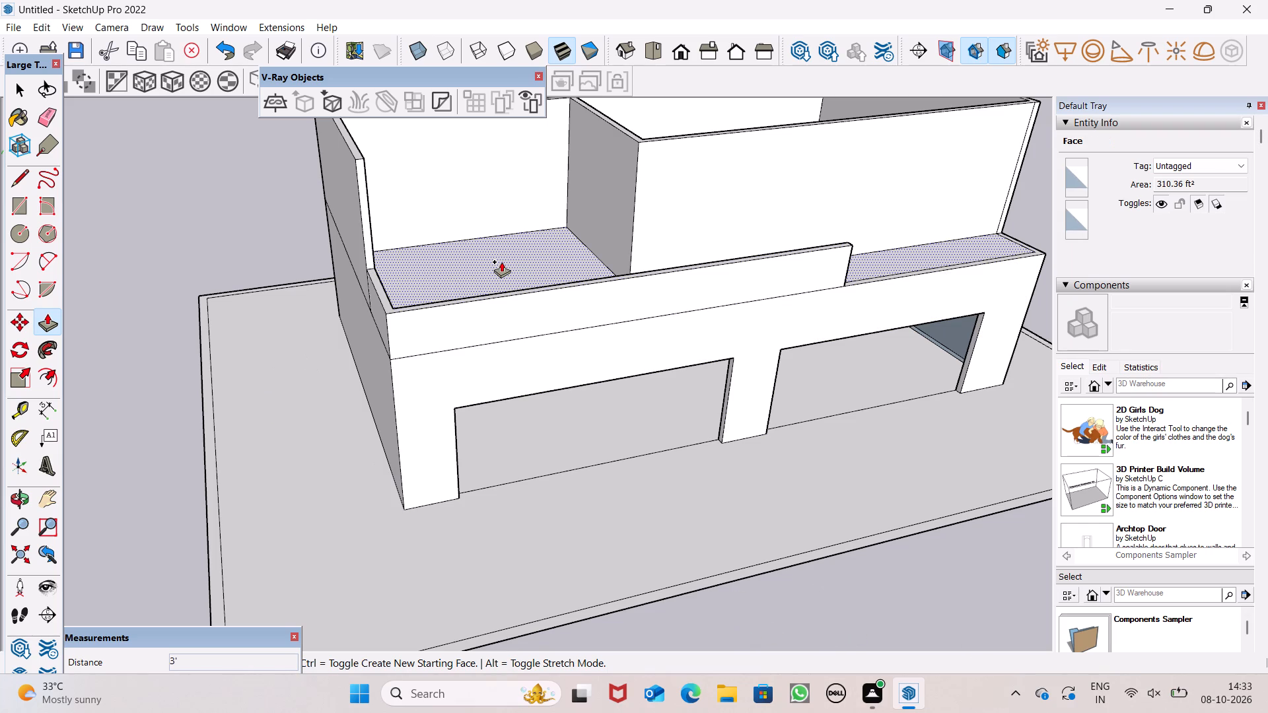
Draw a rectangle about 2' 9" by 24' 7" on the ground floor behind the front-left opening, starting at the left side wall.
scroll(501, 314, "down", 2)
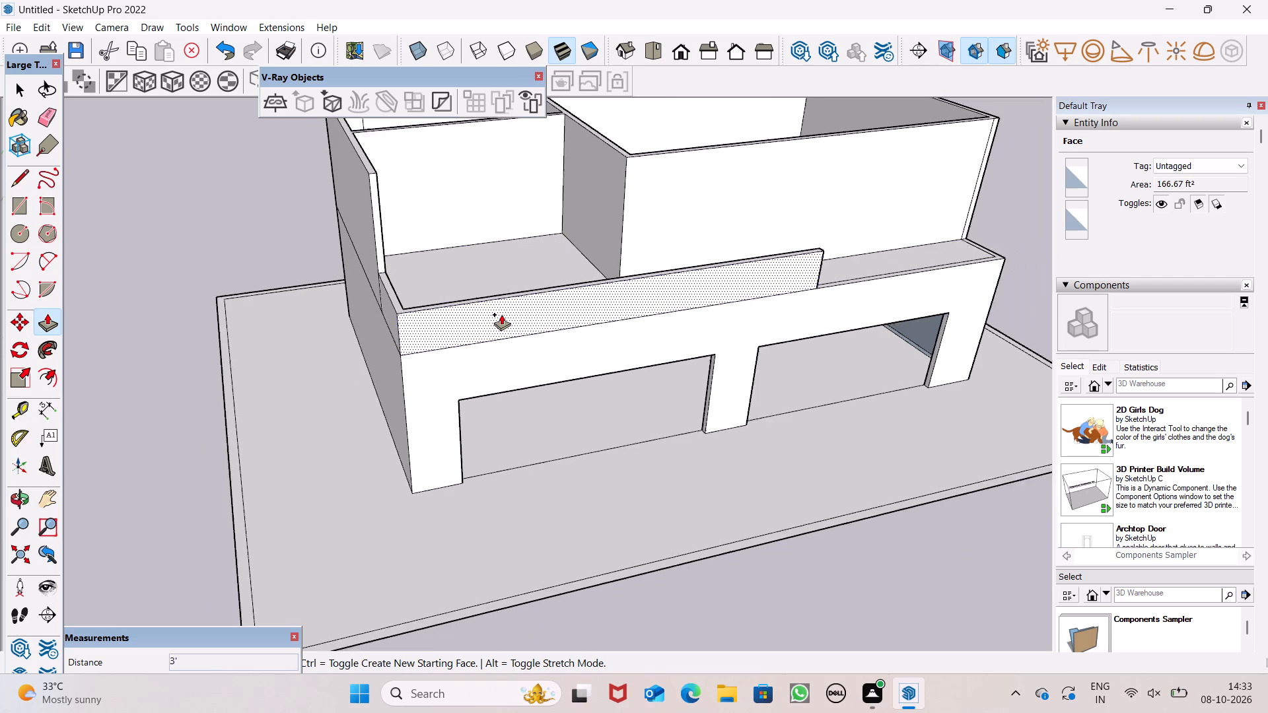
scroll(501, 314, "down", 3)
middle_click_drag(780, 431, 771, 428)
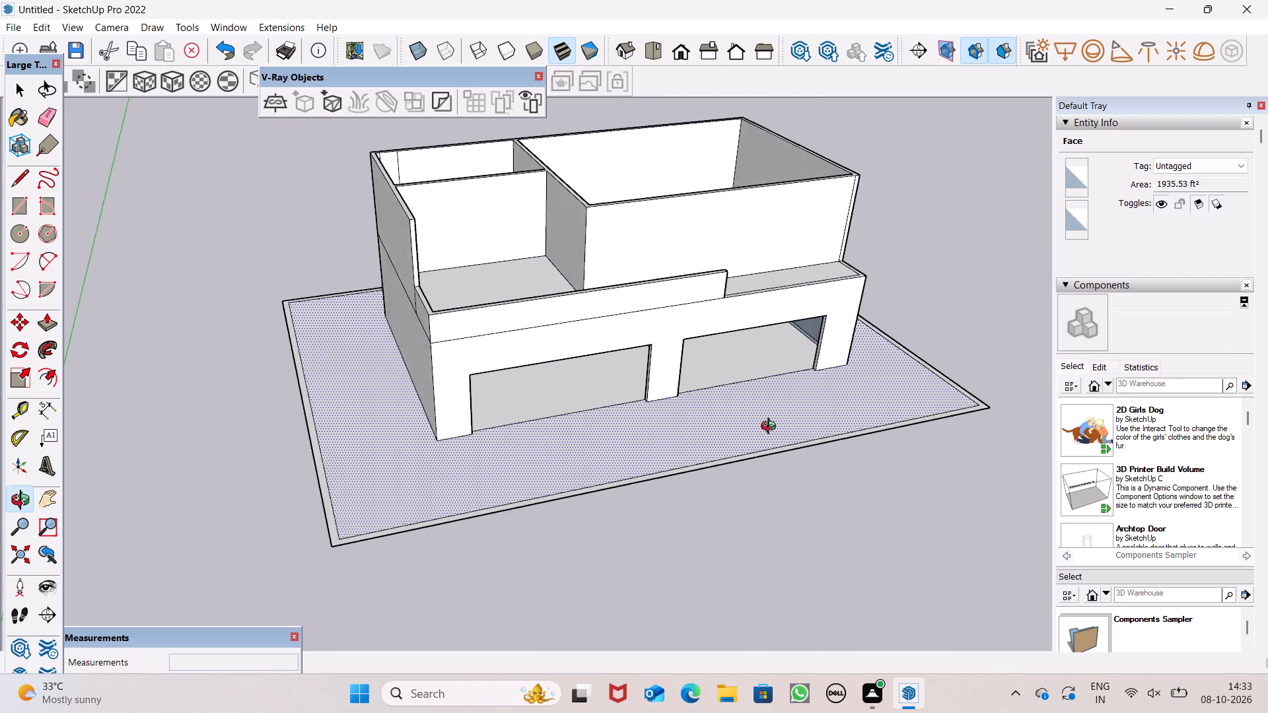
middle_click_drag(771, 428, 544, 290)
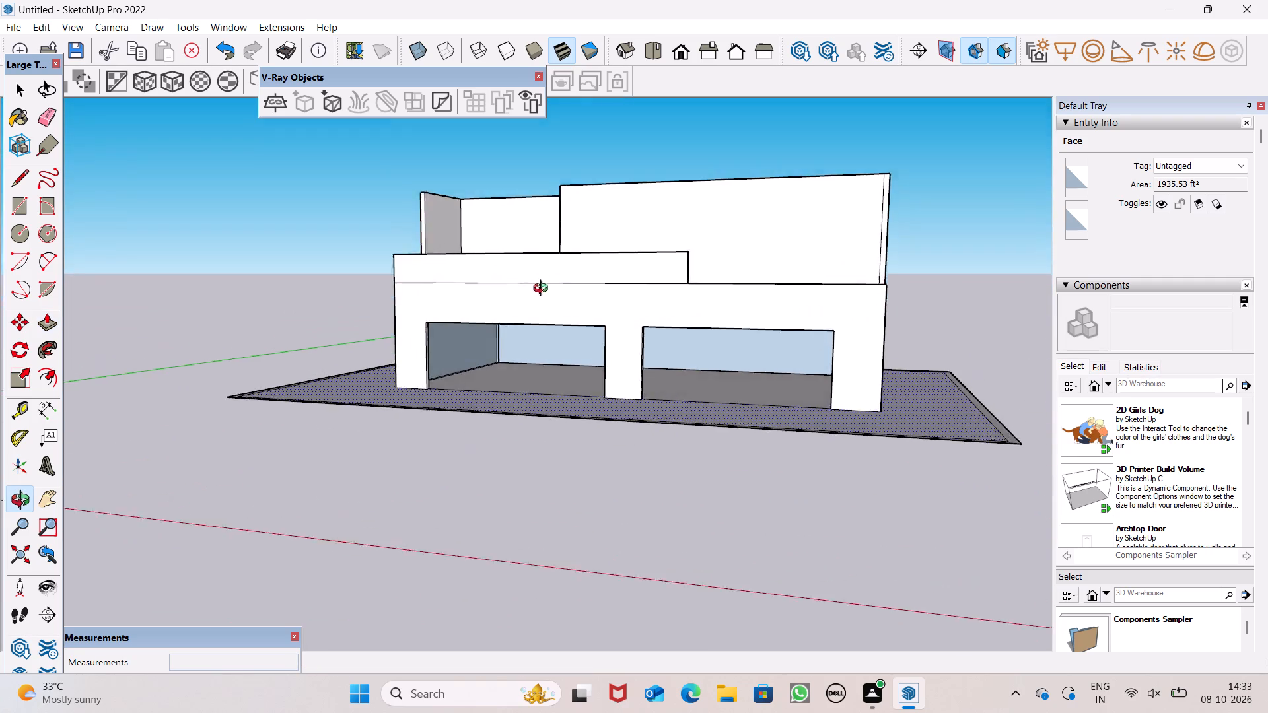
middle_click_drag(544, 290, 608, 337)
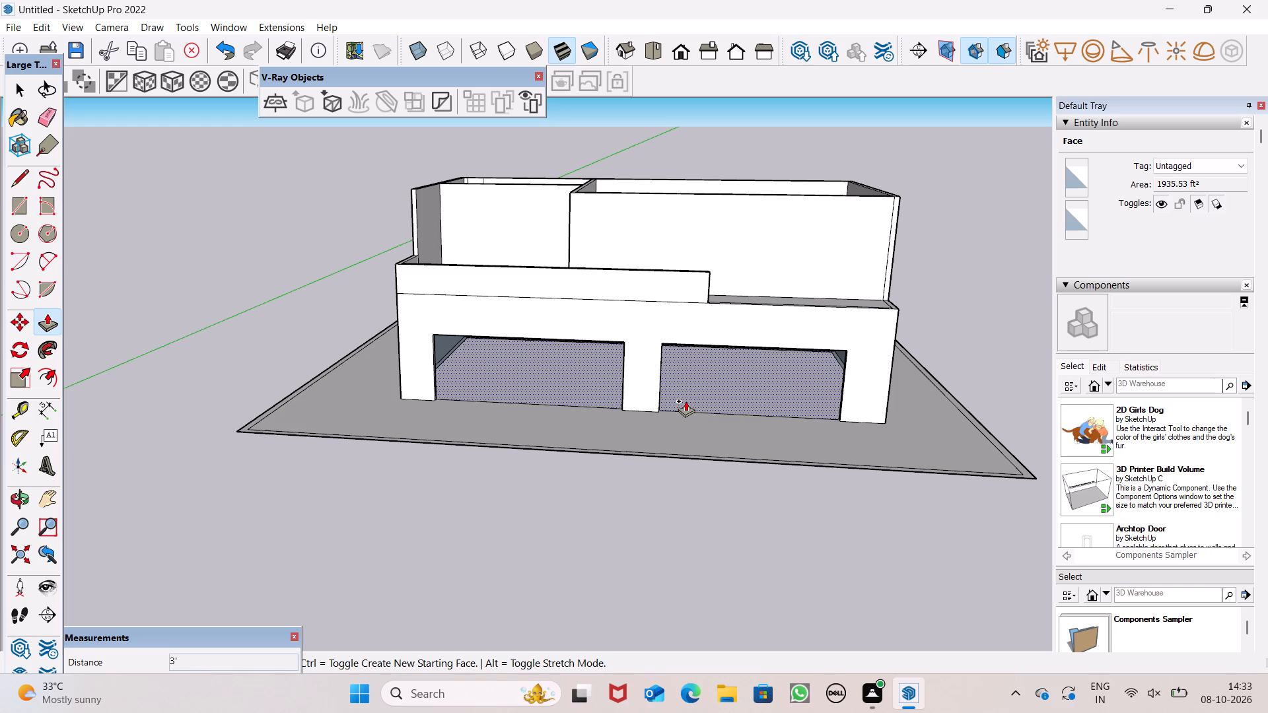
middle_click_drag(677, 428, 725, 545)
scroll(699, 438, "up", 2)
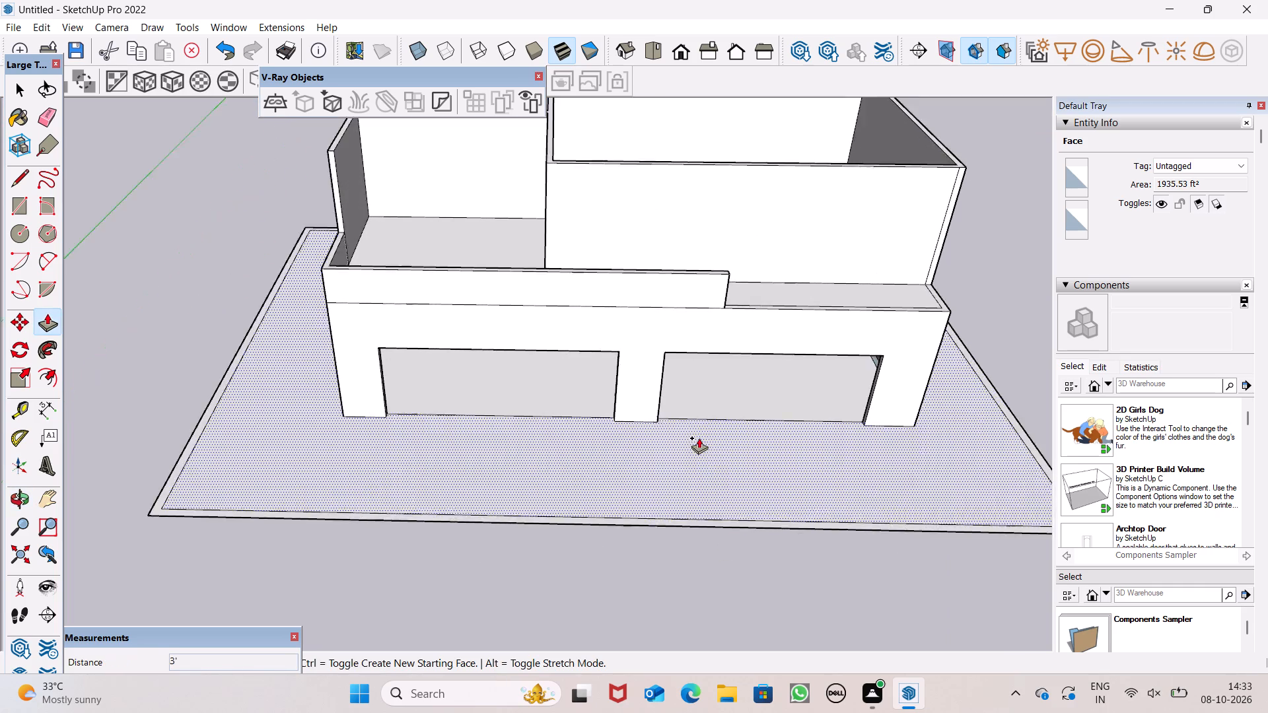
middle_click_drag(699, 433, 651, 260)
scroll(651, 261, "up", 1)
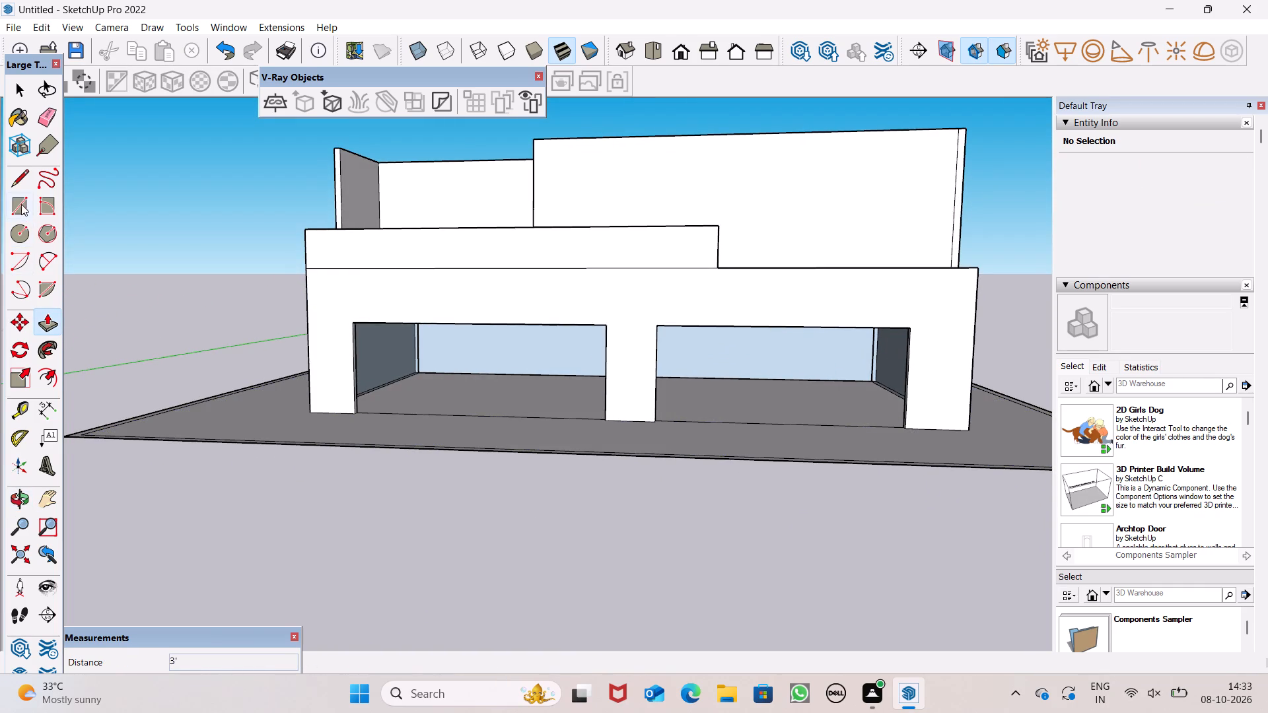
left_click(15, 189)
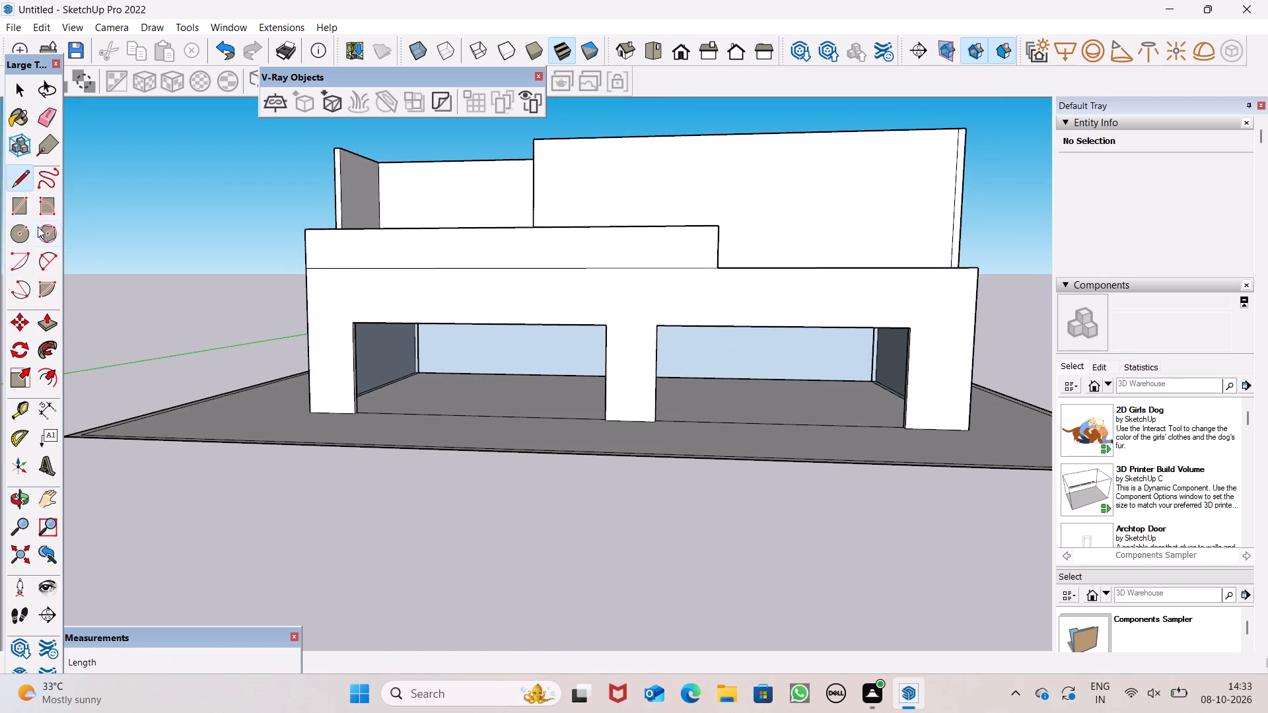
left_click(29, 215)
scroll(337, 333, "up", 5)
middle_click_drag(503, 441, 512, 507)
left_click(373, 389)
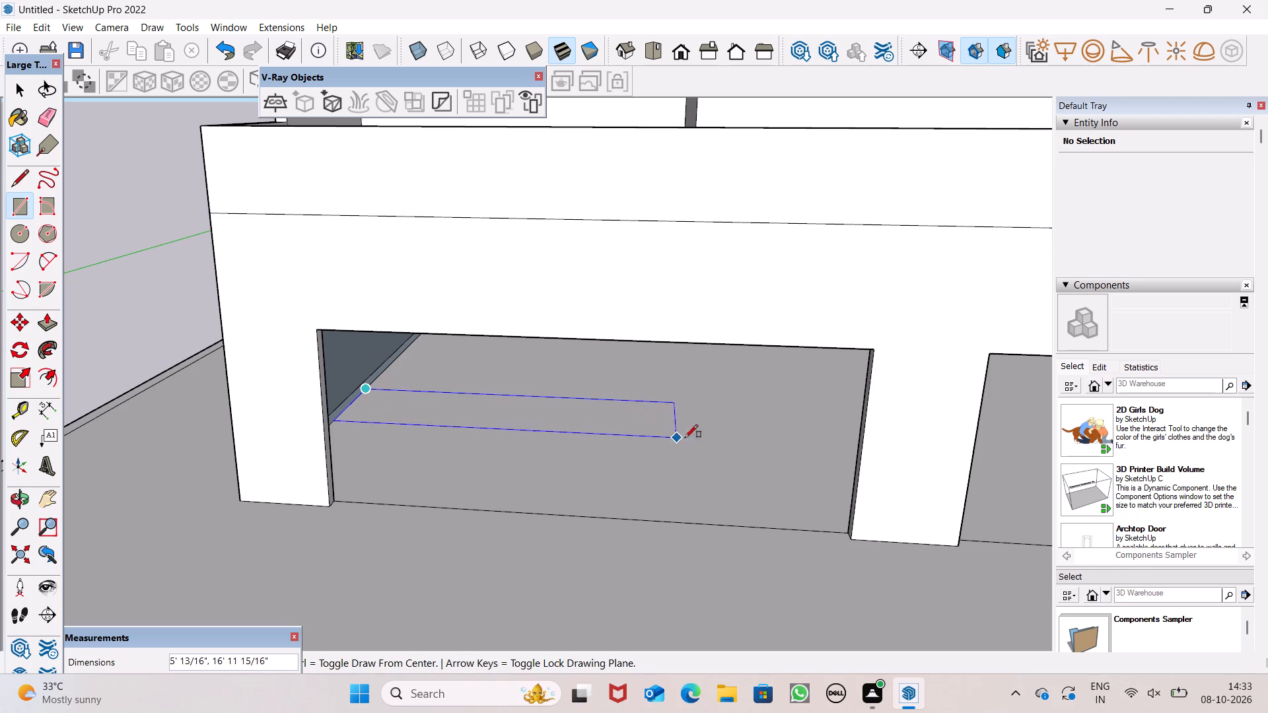
left_click(838, 428)
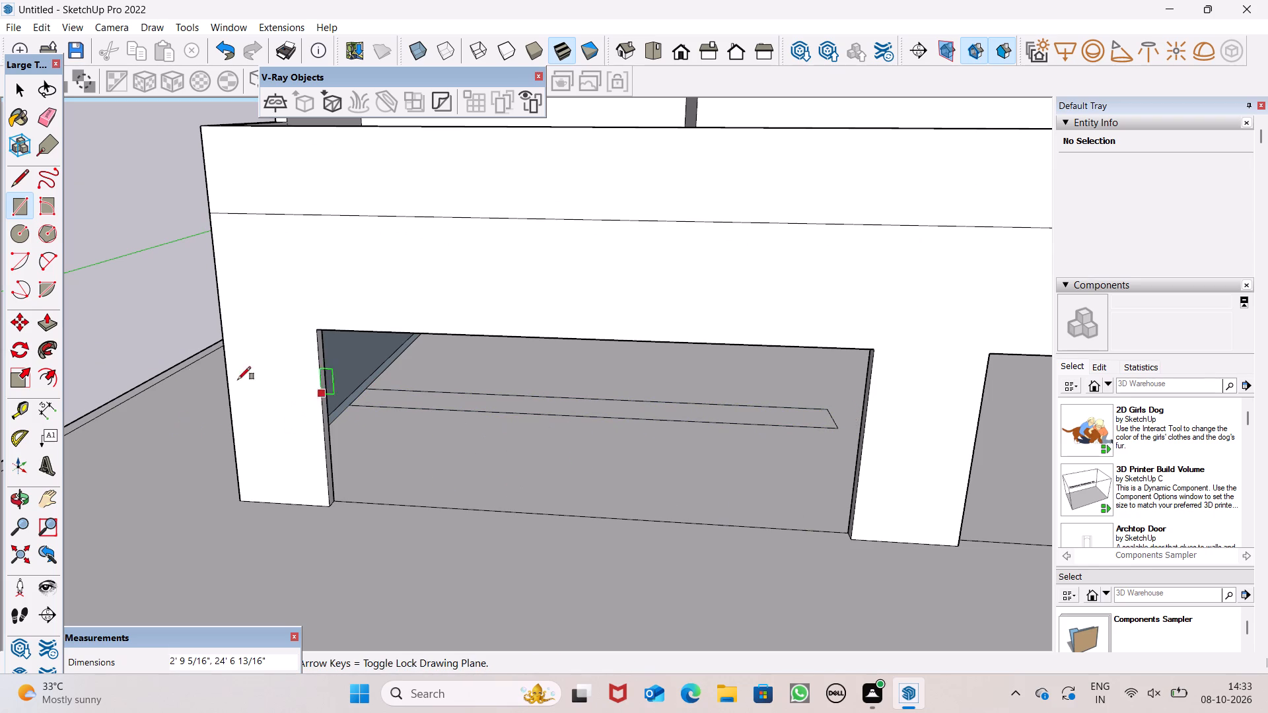
Push/Pull the inner face of the ground floor's left side wall by 2".
left_click(48, 318)
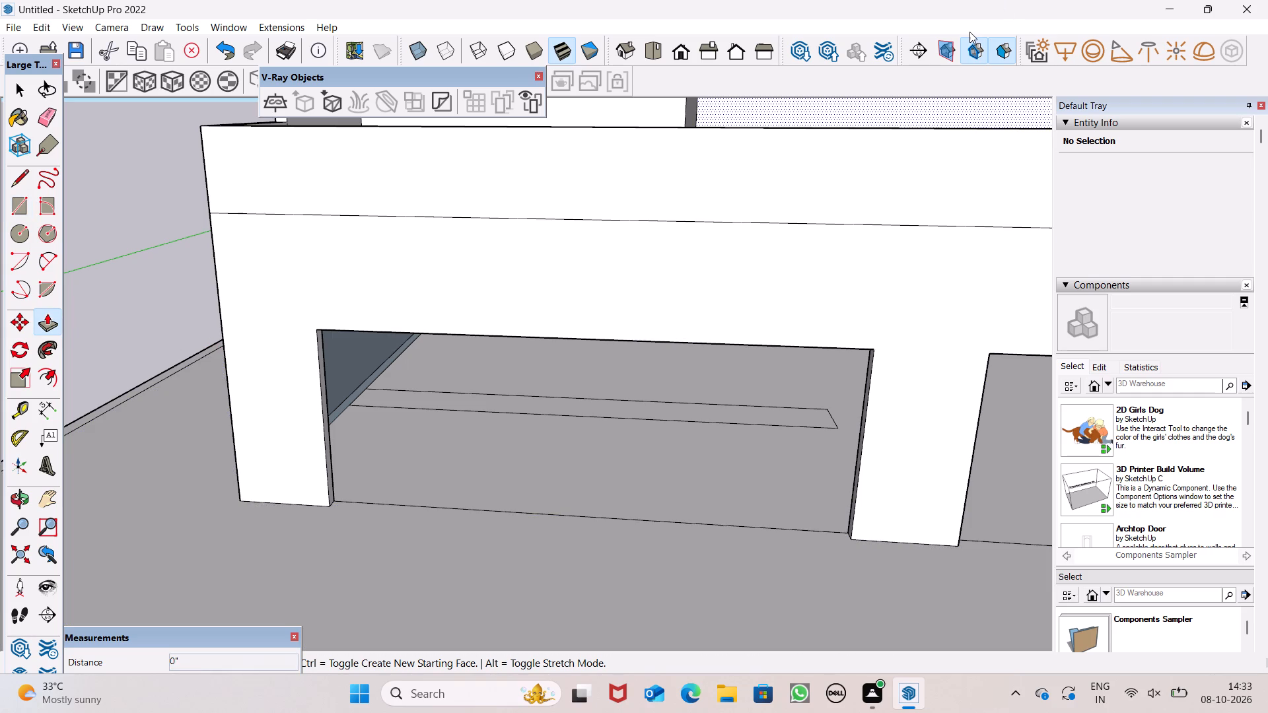
scroll(680, 161, "up", 5)
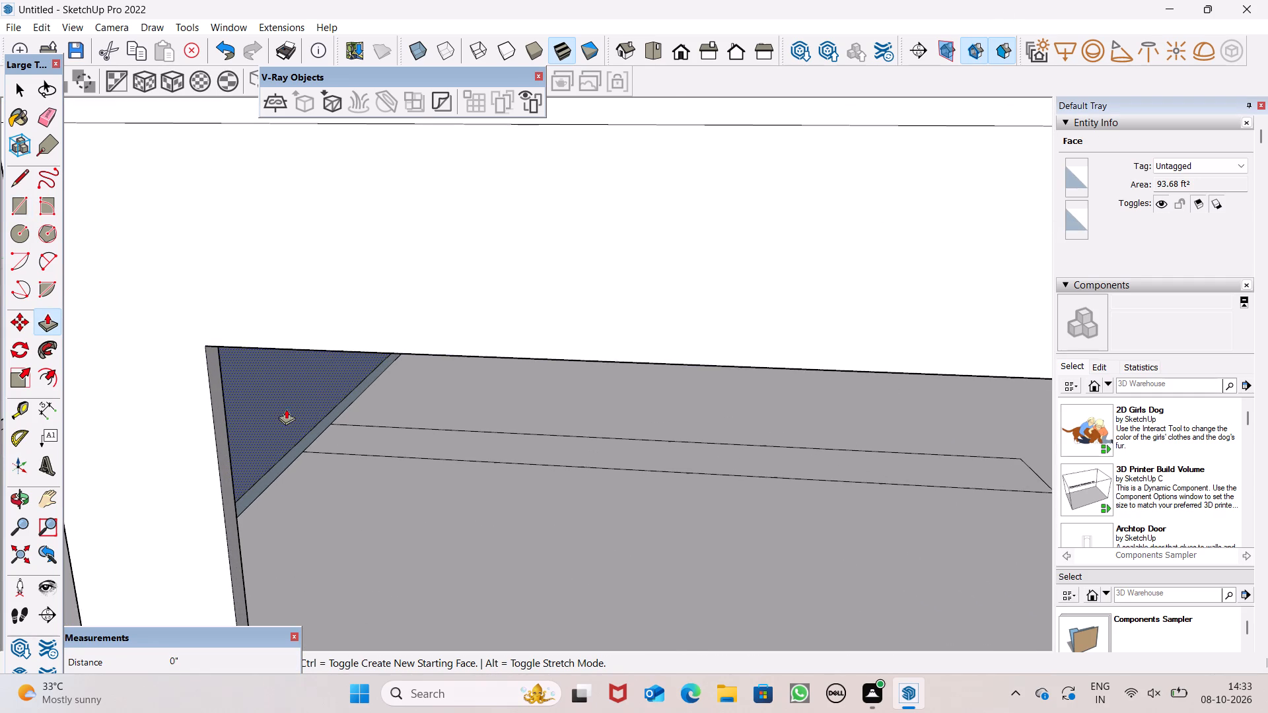
left_click_drag(284, 415, 309, 424)
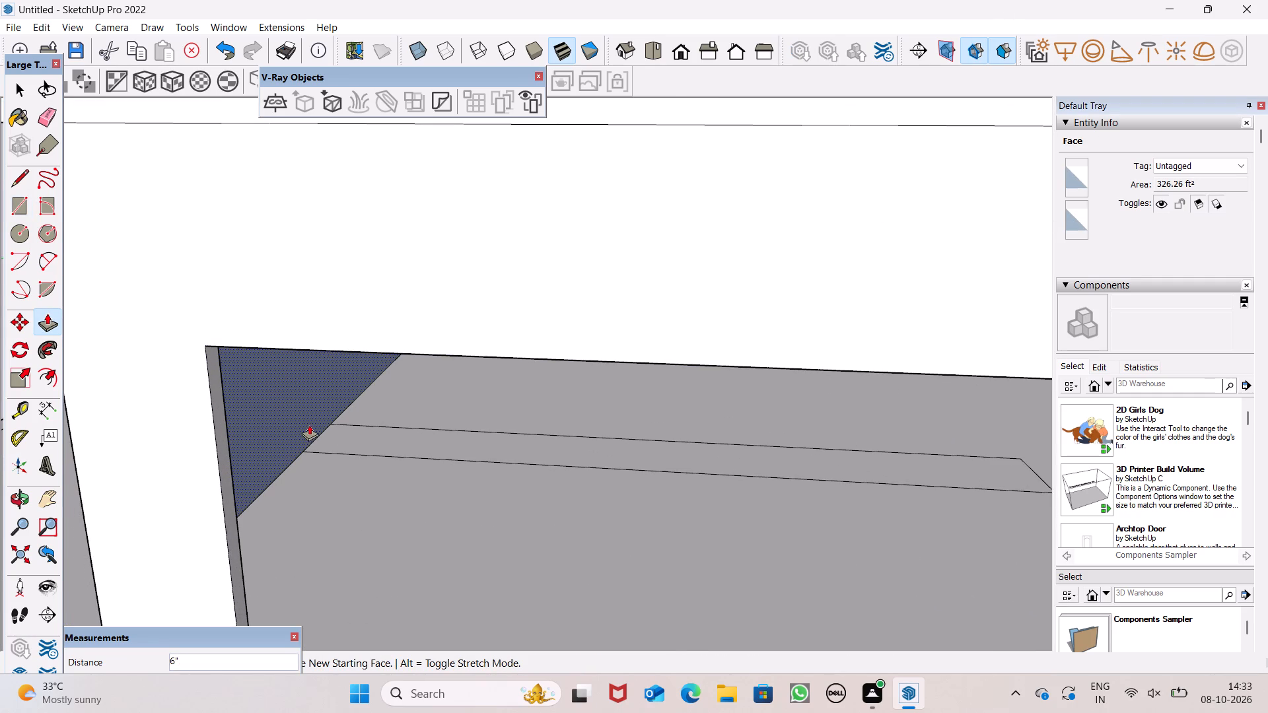
left_click_drag(309, 424, 323, 420)
key("2")
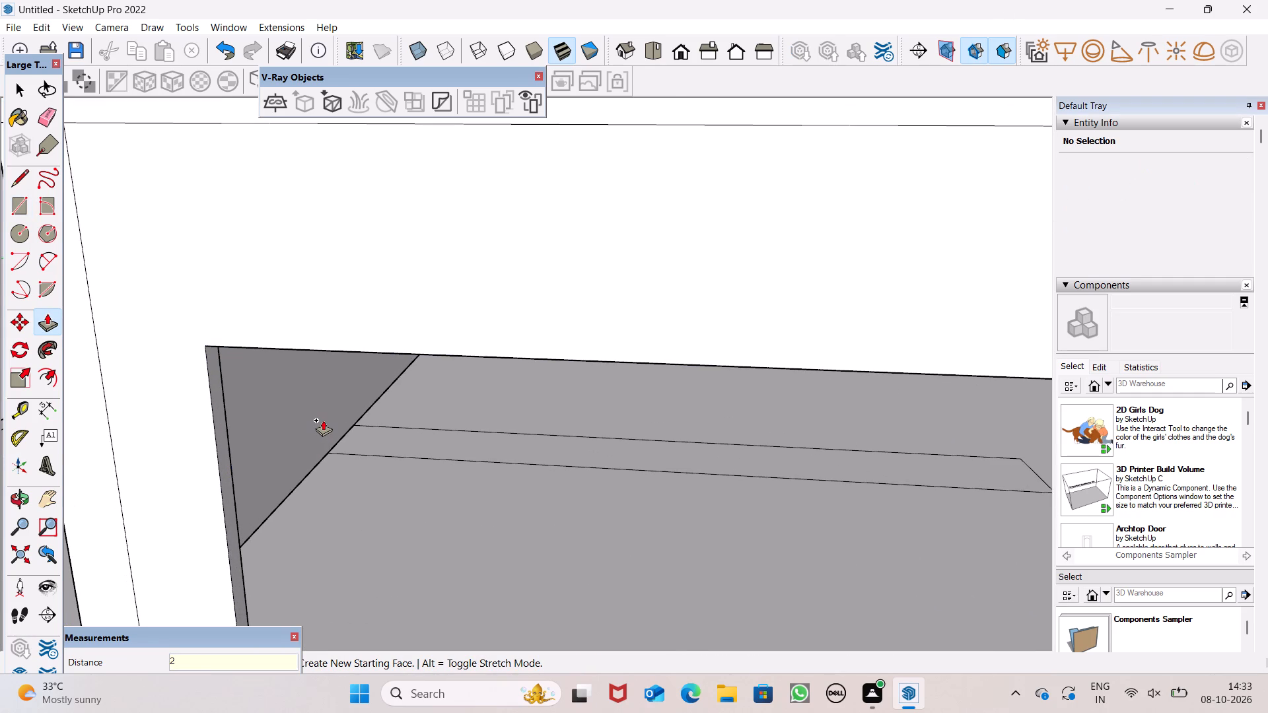
left_click_drag(323, 420, 317, 416)
key("shift+quotedbl")
key("Return")
scroll(314, 401, "down", 3)
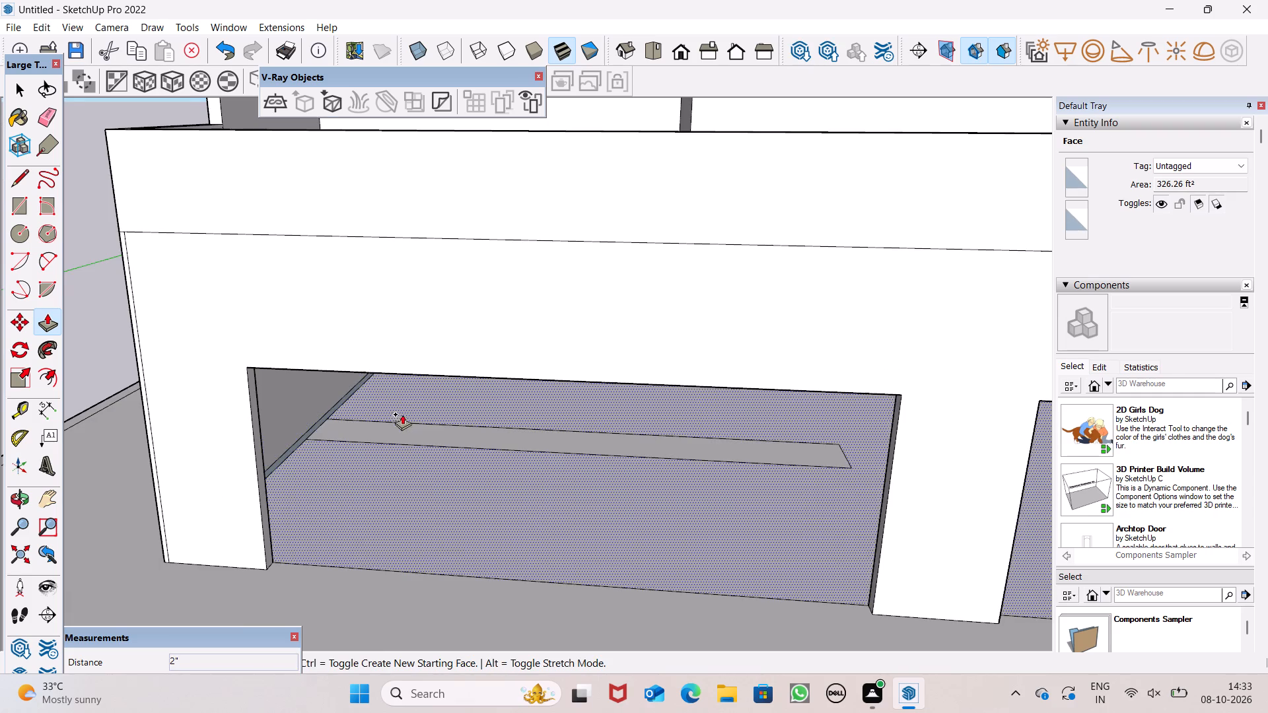
scroll(405, 389, "down", 2)
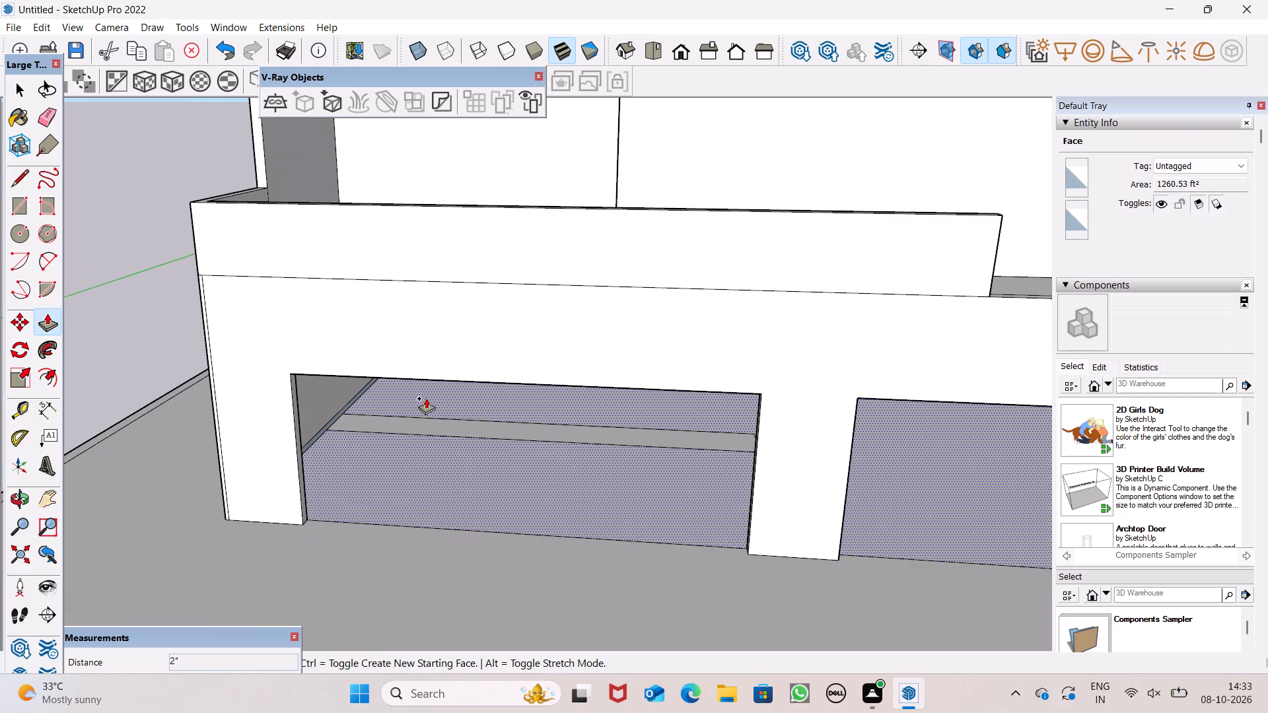
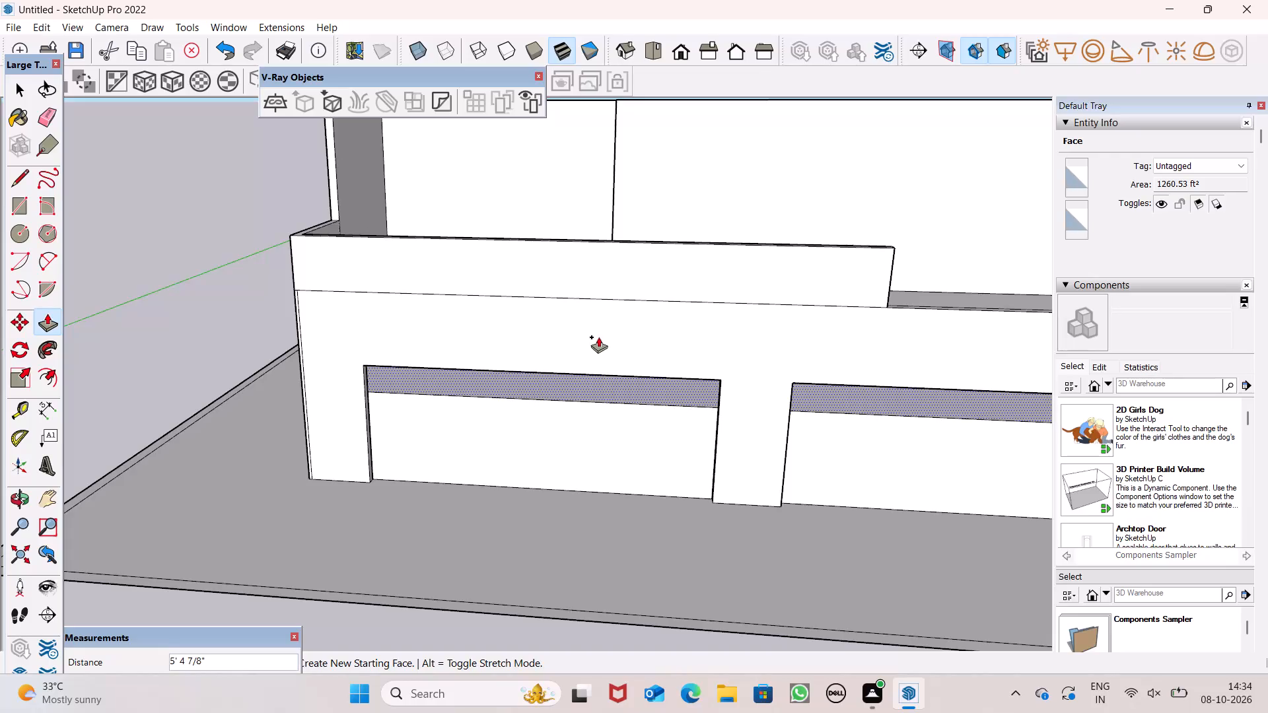
Push/Pull the inner face of the ground floor's back wall by 2".
key("space")
scroll(575, 349, "down", 4)
middle_click_drag(652, 466, 576, 344)
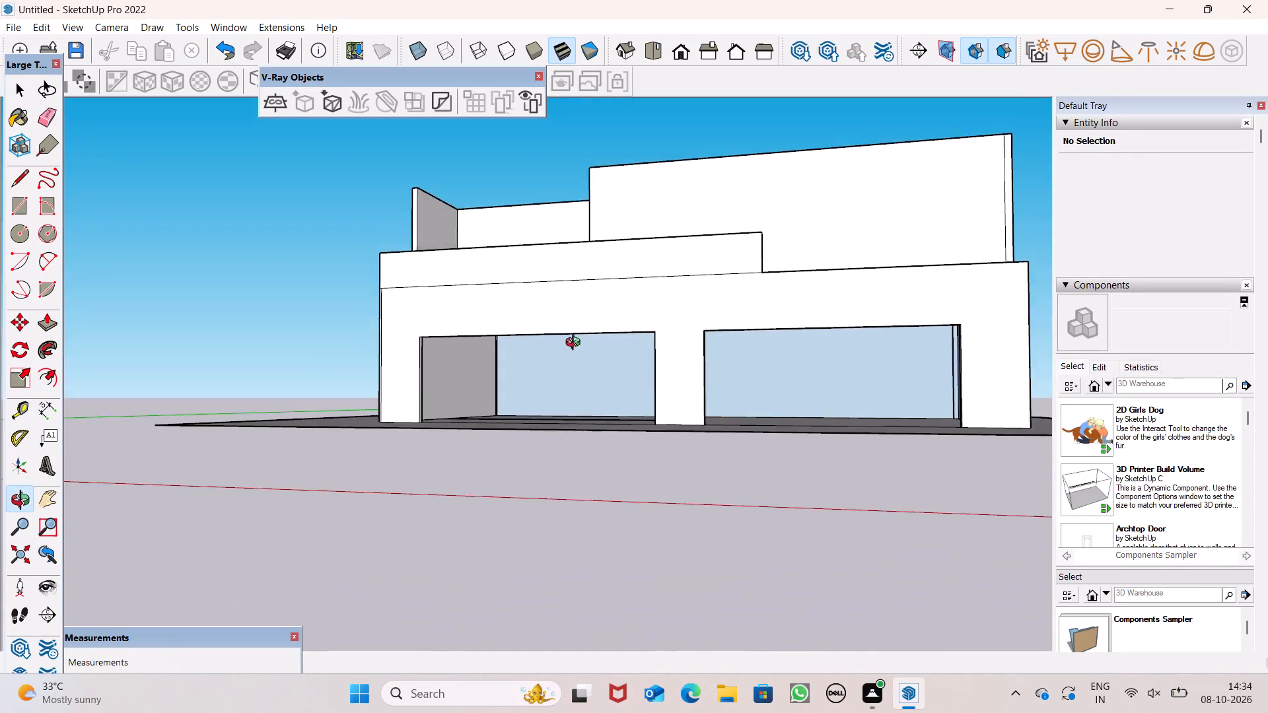
middle_click_drag(576, 344, 493, 395)
middle_click_drag(571, 434, 571, 436)
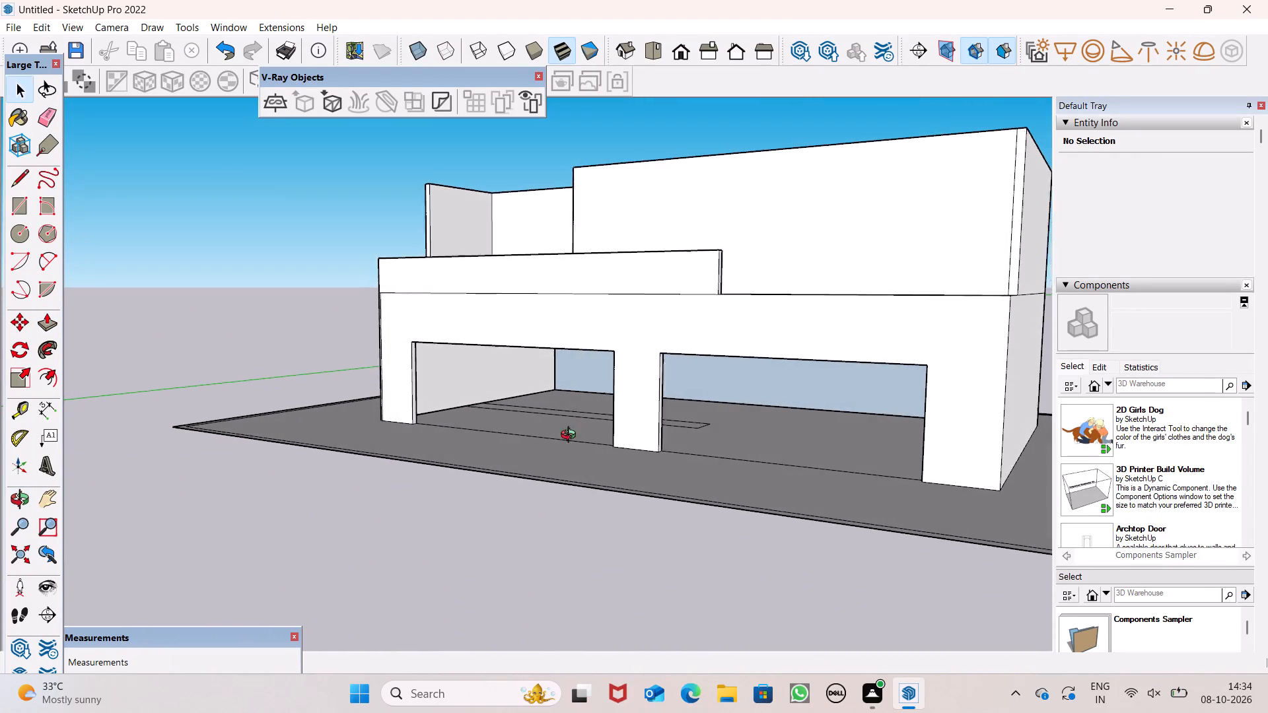
middle_click_drag(571, 436, 711, 390)
scroll(682, 377, "up", 1)
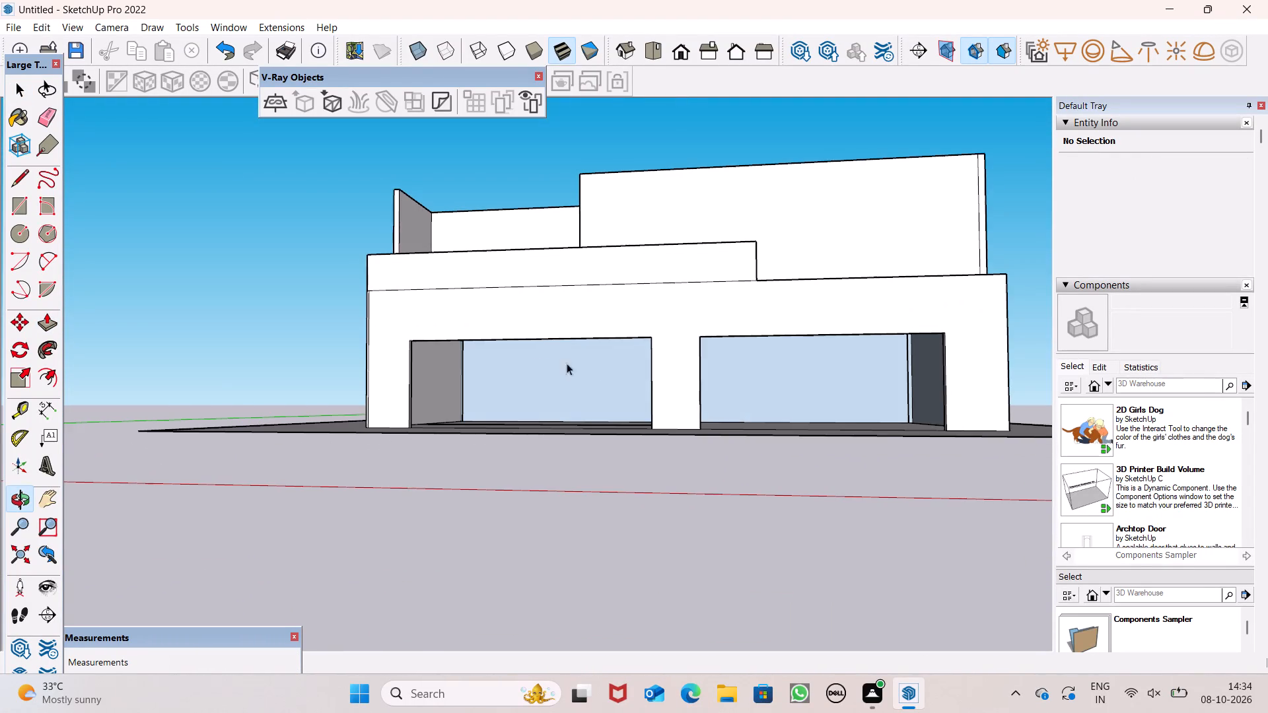
left_click_drag(48, 318, 56, 318)
scroll(525, 333, "up", 3)
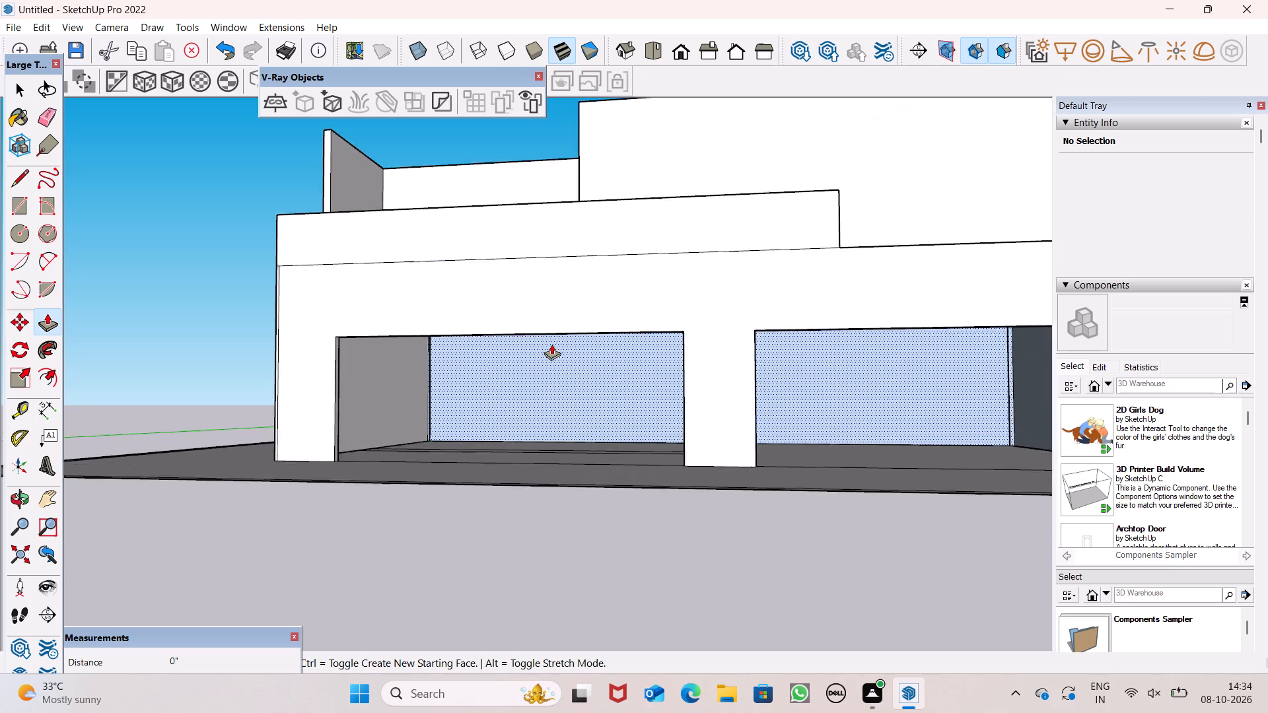
scroll(551, 344, "up", 4)
left_click(555, 374)
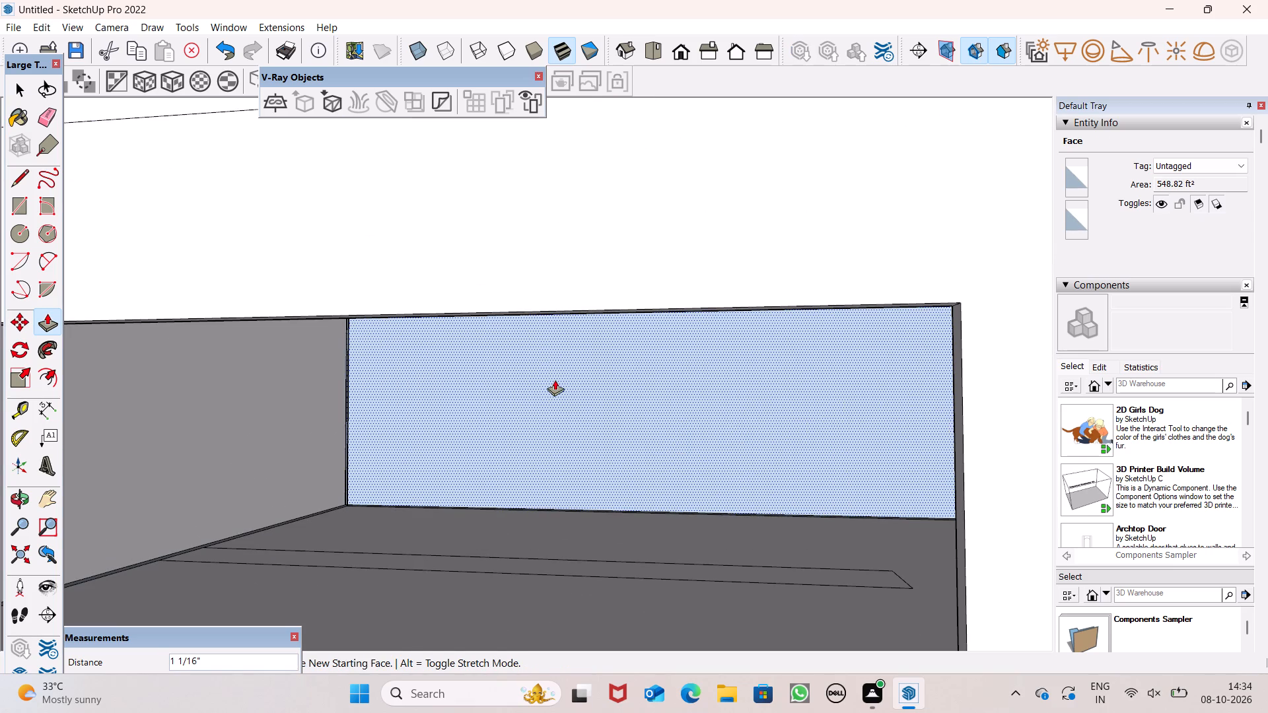
key("2")
key("shift+quotedbl")
key("Return")
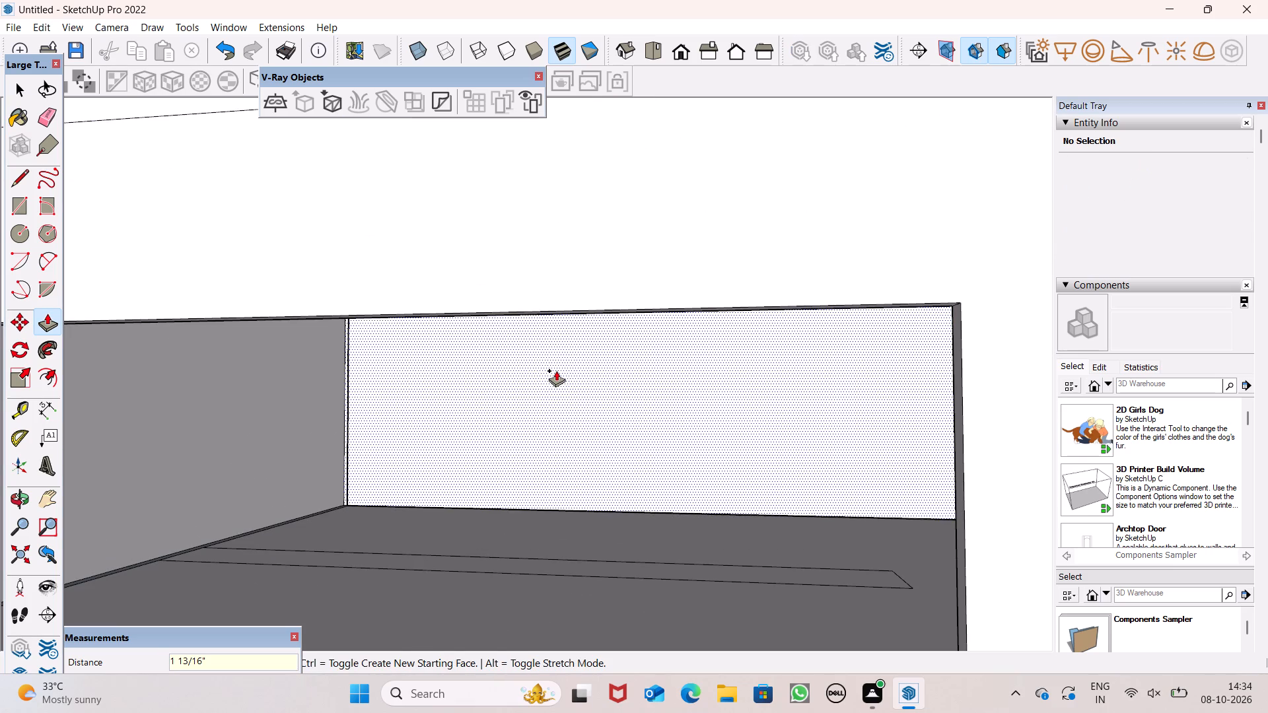
Push/Pull the inner face of the ground floor's right side wall by 2".
scroll(566, 386, "down", 6)
middle_click_drag(573, 405, 748, 420)
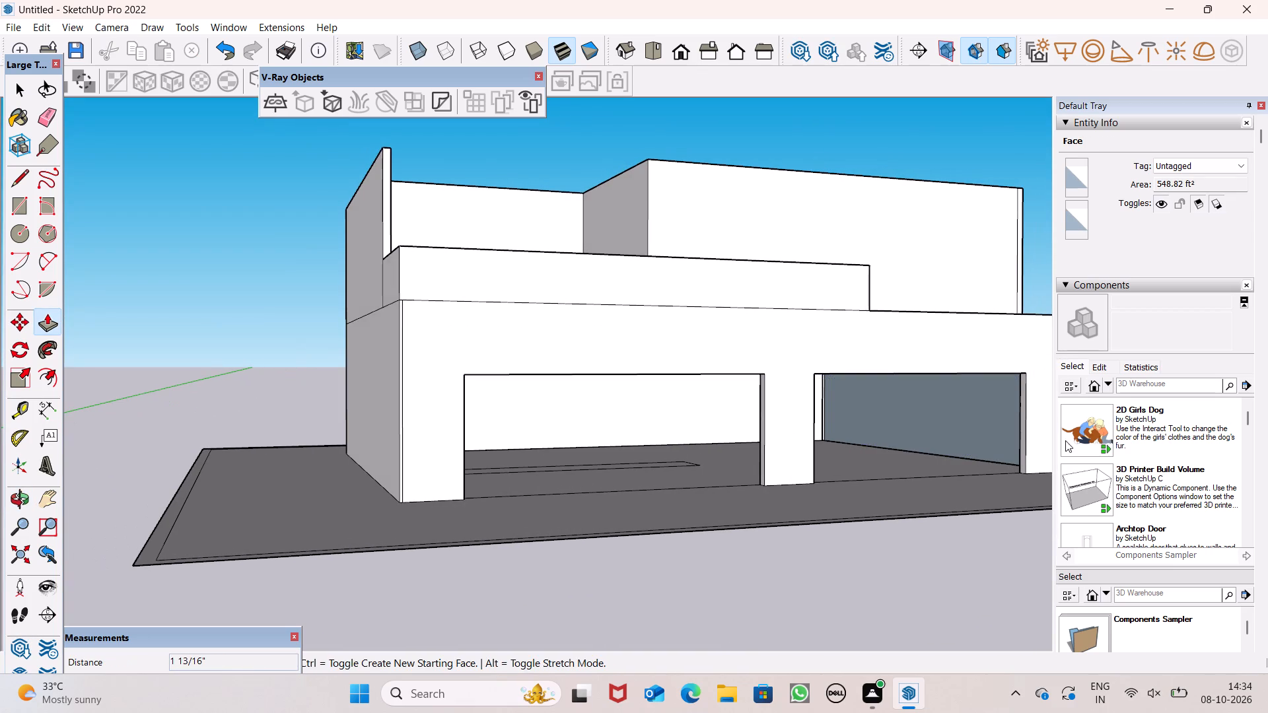
scroll(1065, 440, "up", 1)
scroll(986, 426, "up", 2)
left_click_drag(968, 418, 954, 428)
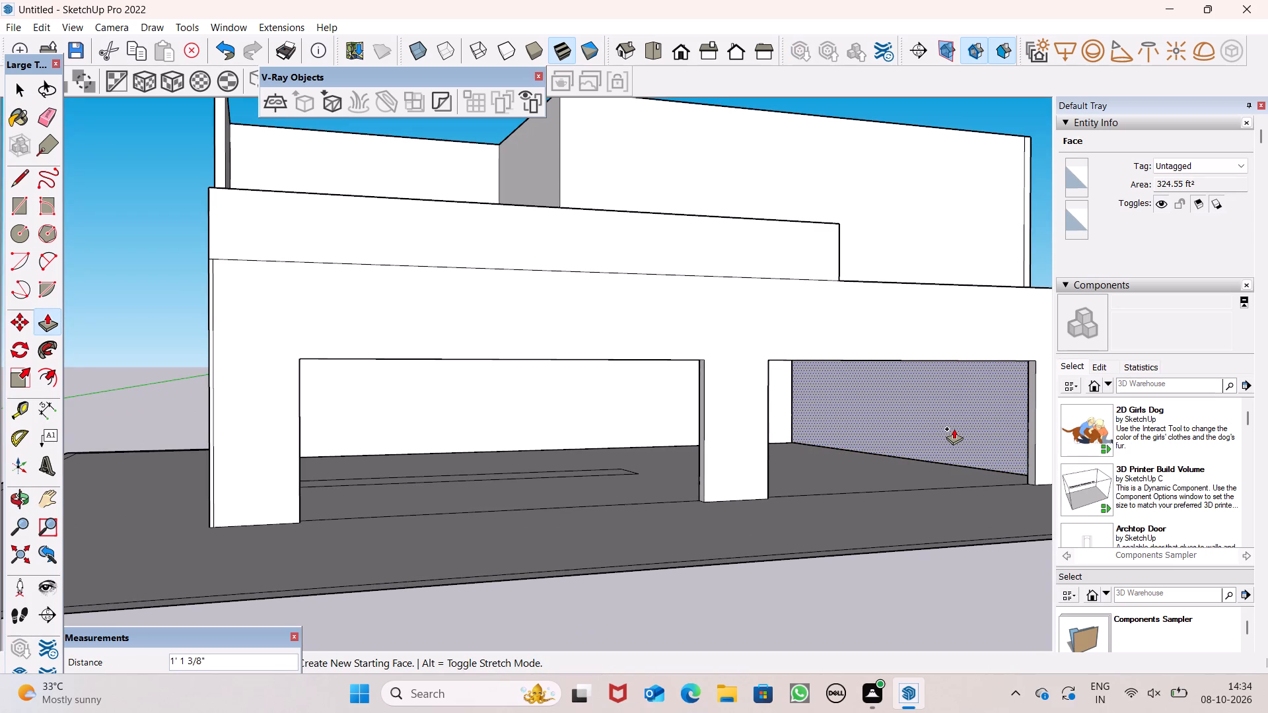
left_click_drag(954, 428, 950, 428)
key("2")
key("shift+quotedbl")
key("Return")
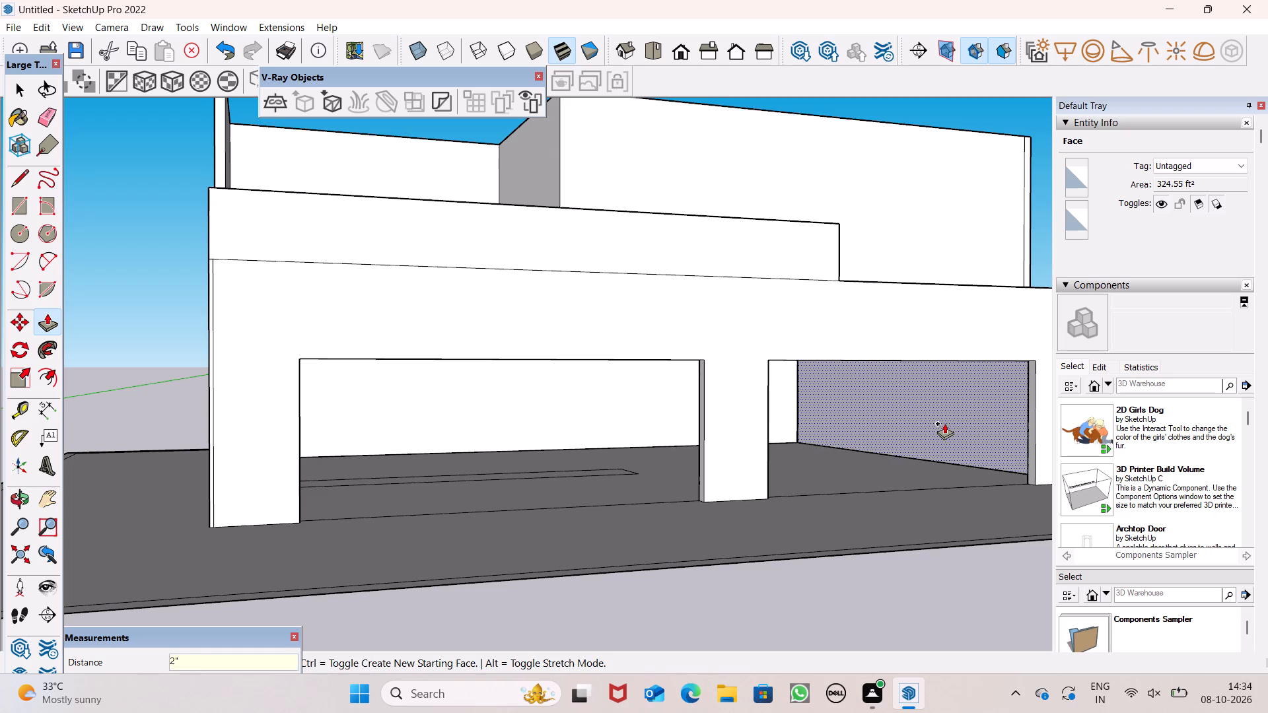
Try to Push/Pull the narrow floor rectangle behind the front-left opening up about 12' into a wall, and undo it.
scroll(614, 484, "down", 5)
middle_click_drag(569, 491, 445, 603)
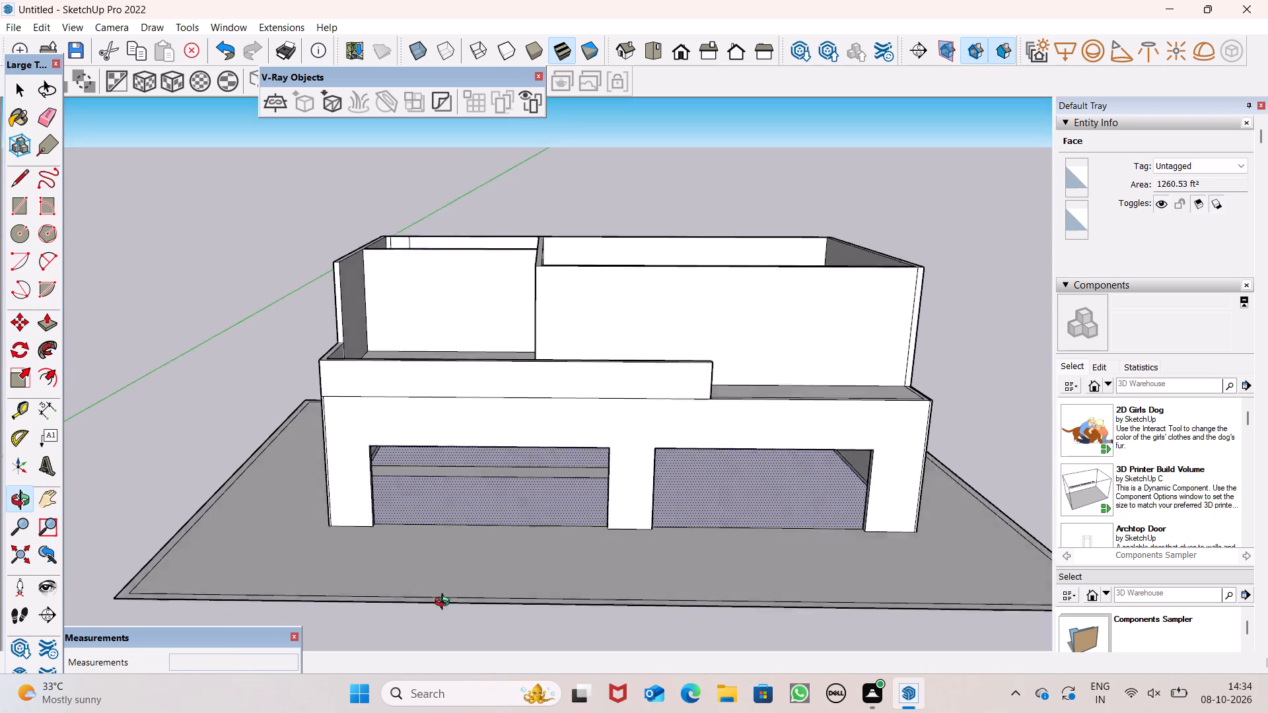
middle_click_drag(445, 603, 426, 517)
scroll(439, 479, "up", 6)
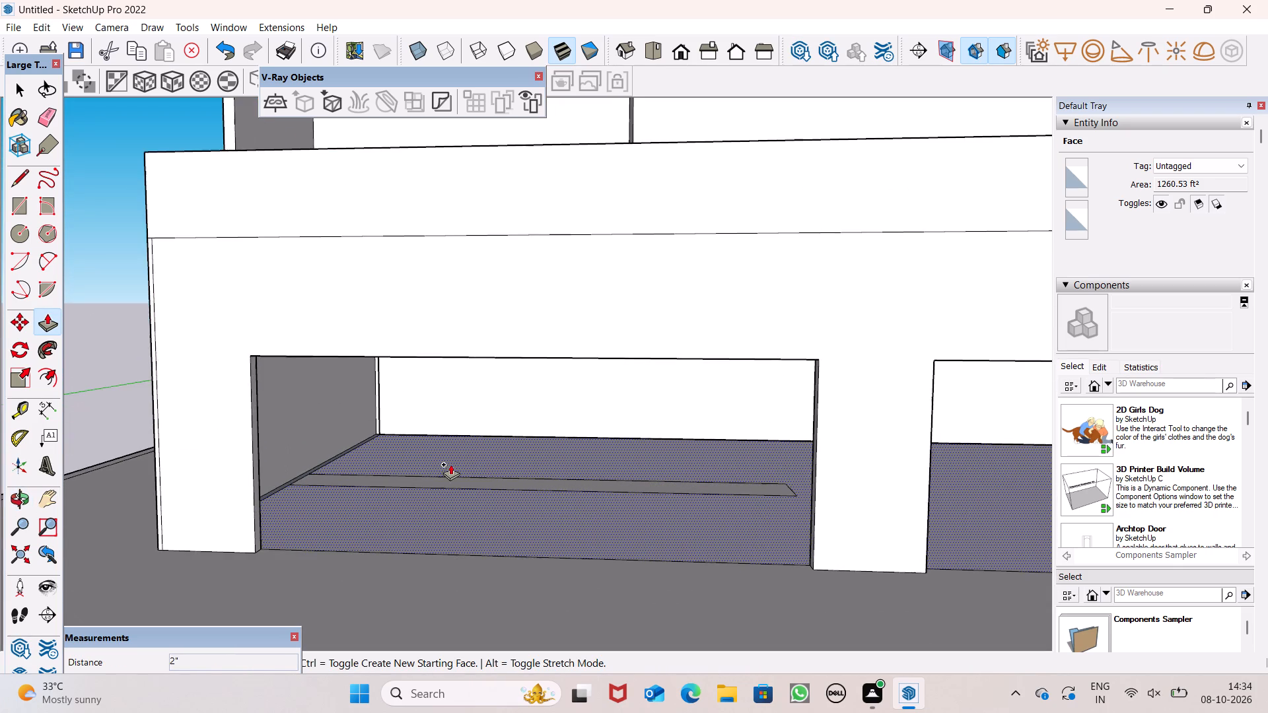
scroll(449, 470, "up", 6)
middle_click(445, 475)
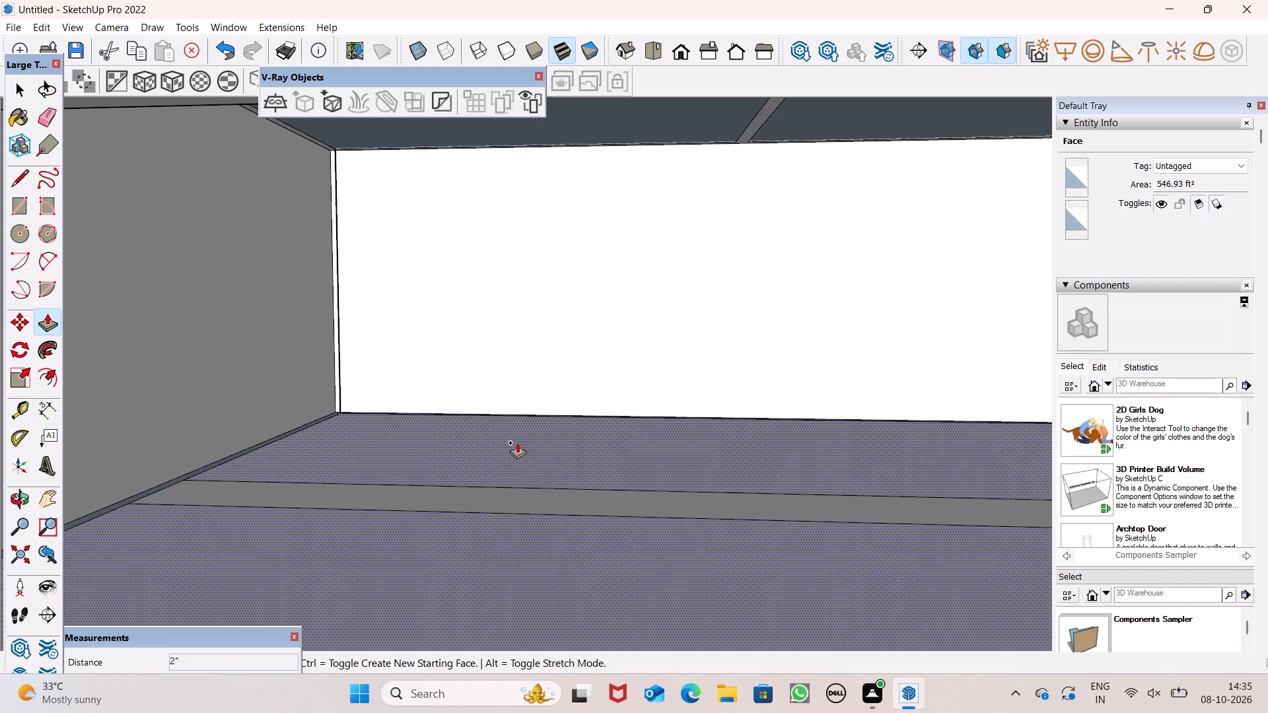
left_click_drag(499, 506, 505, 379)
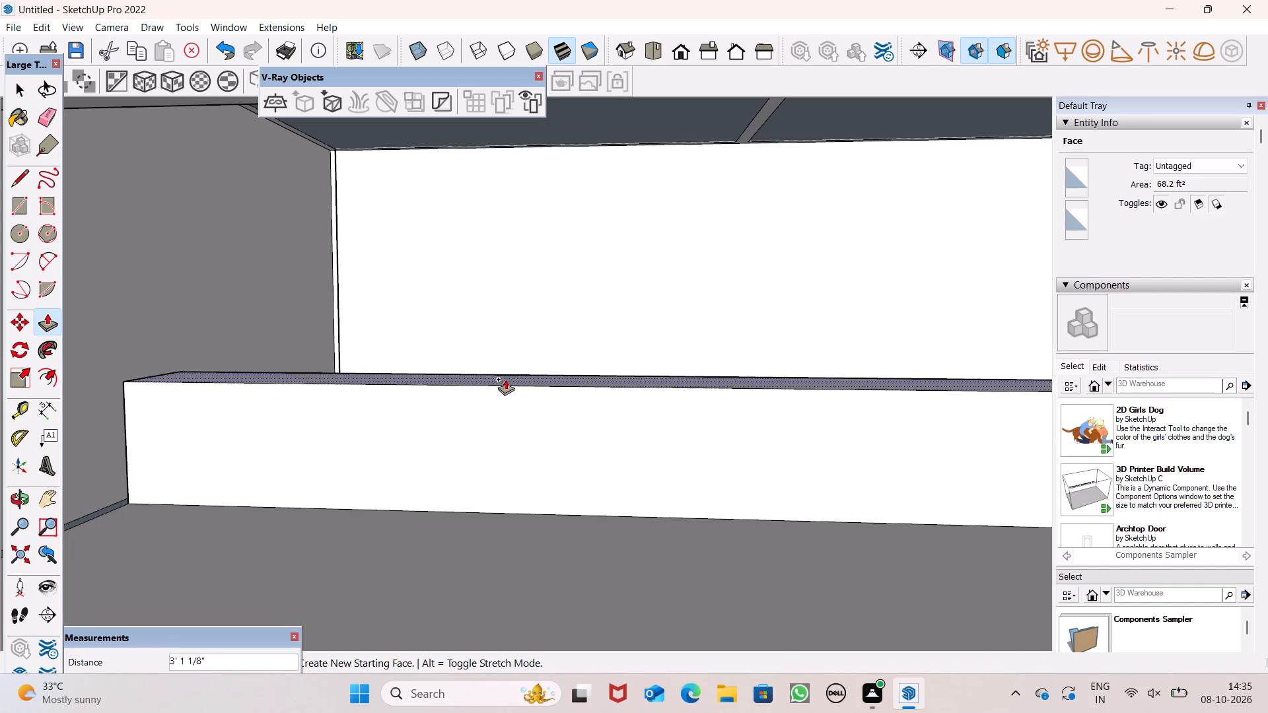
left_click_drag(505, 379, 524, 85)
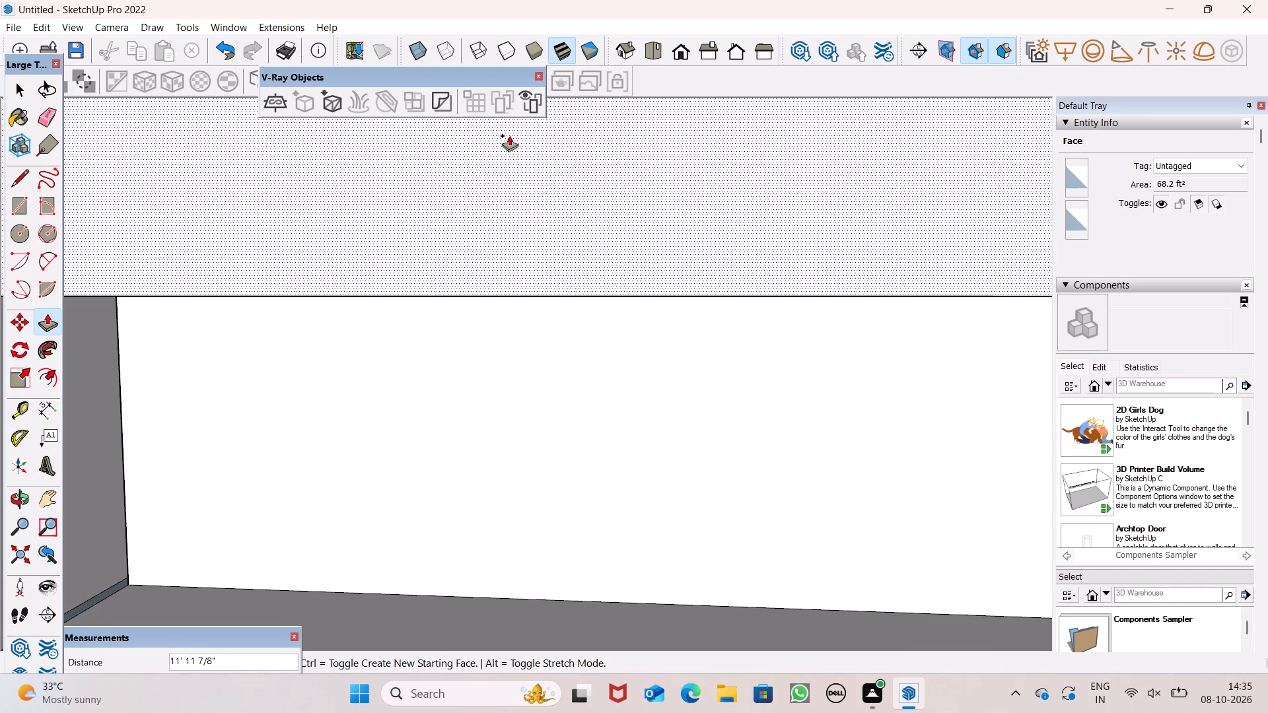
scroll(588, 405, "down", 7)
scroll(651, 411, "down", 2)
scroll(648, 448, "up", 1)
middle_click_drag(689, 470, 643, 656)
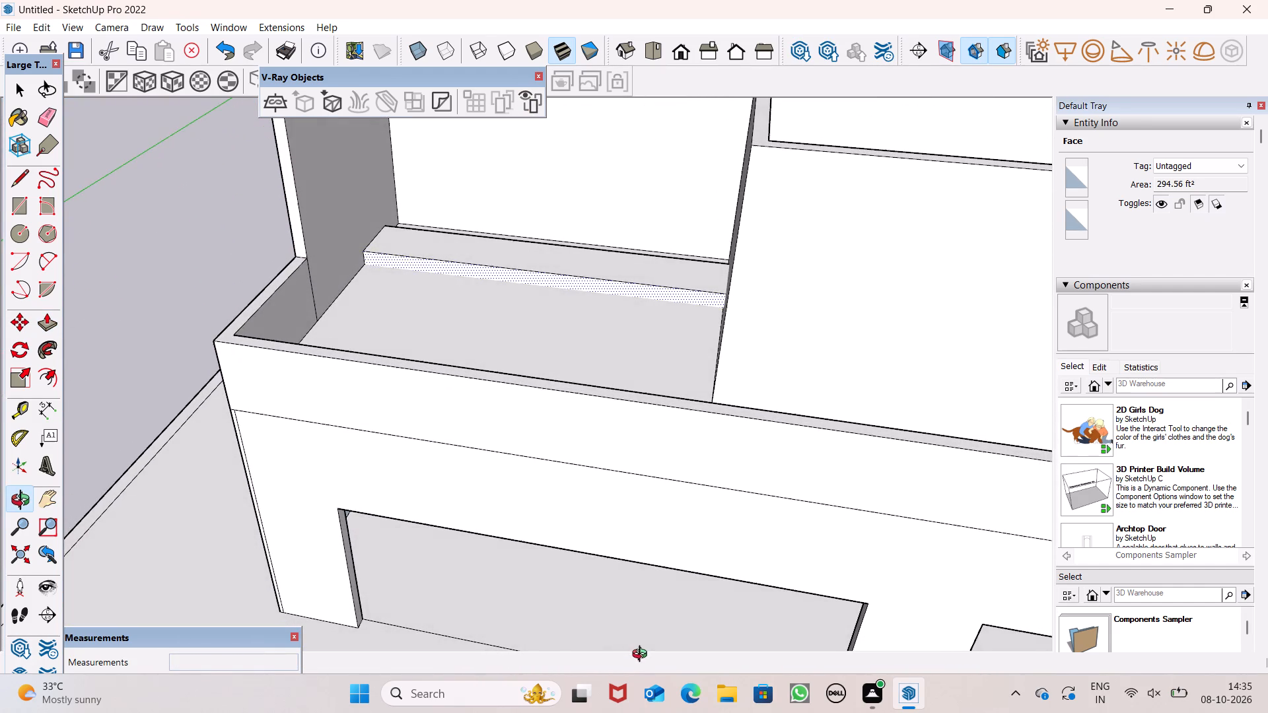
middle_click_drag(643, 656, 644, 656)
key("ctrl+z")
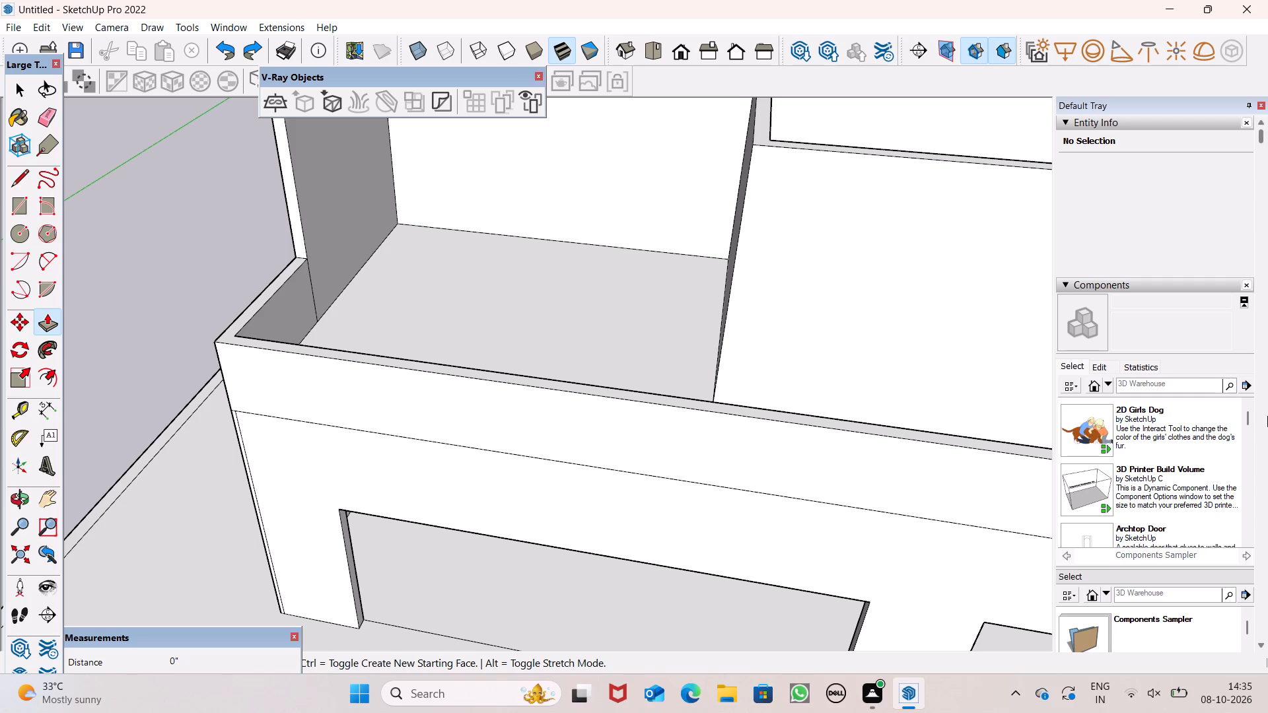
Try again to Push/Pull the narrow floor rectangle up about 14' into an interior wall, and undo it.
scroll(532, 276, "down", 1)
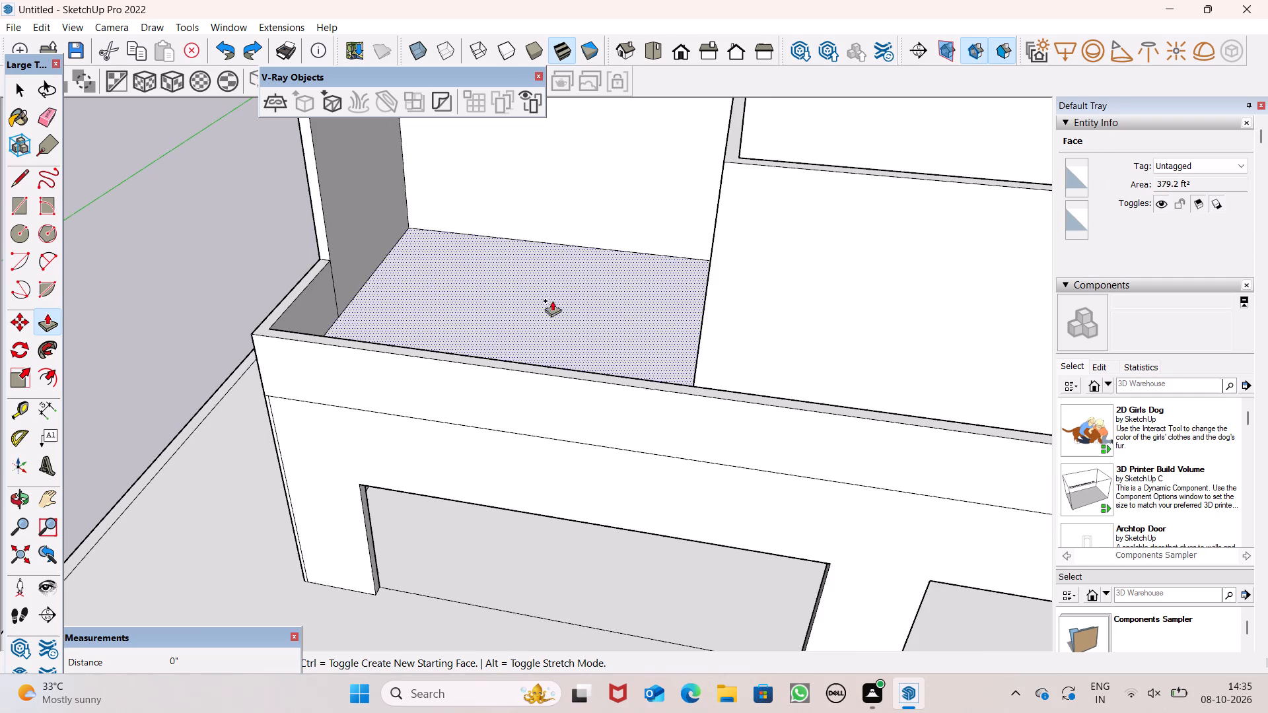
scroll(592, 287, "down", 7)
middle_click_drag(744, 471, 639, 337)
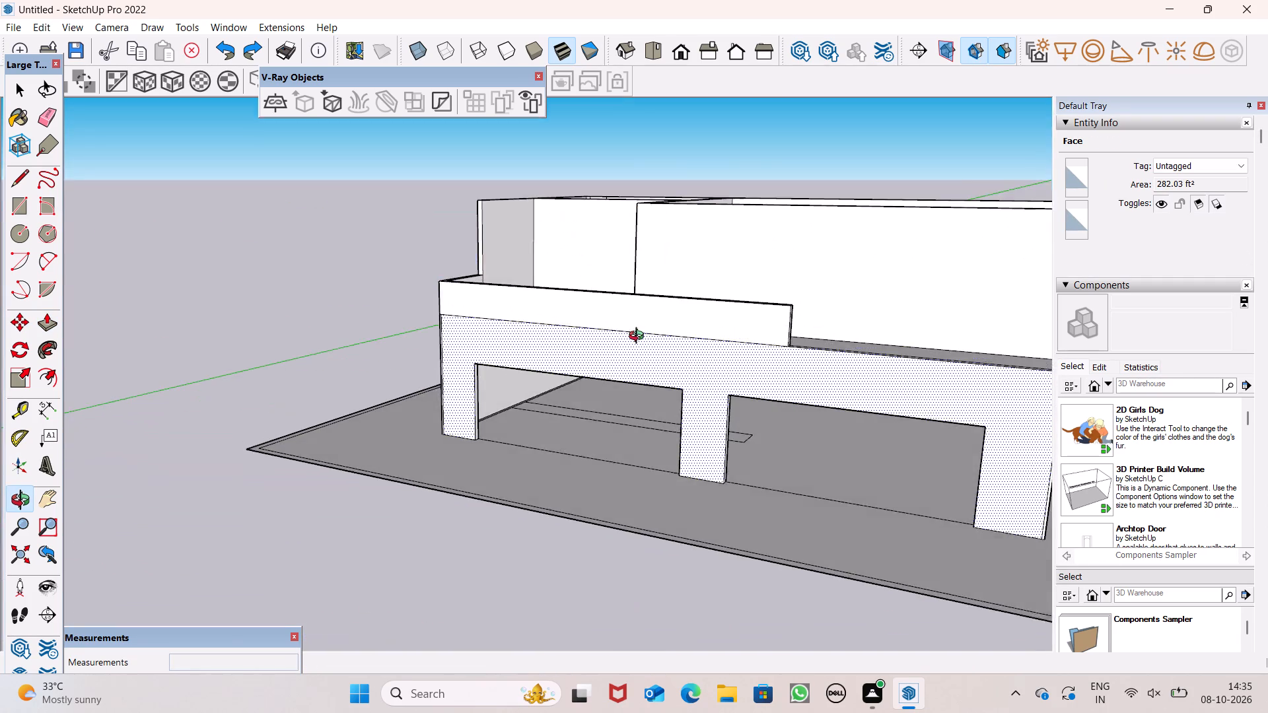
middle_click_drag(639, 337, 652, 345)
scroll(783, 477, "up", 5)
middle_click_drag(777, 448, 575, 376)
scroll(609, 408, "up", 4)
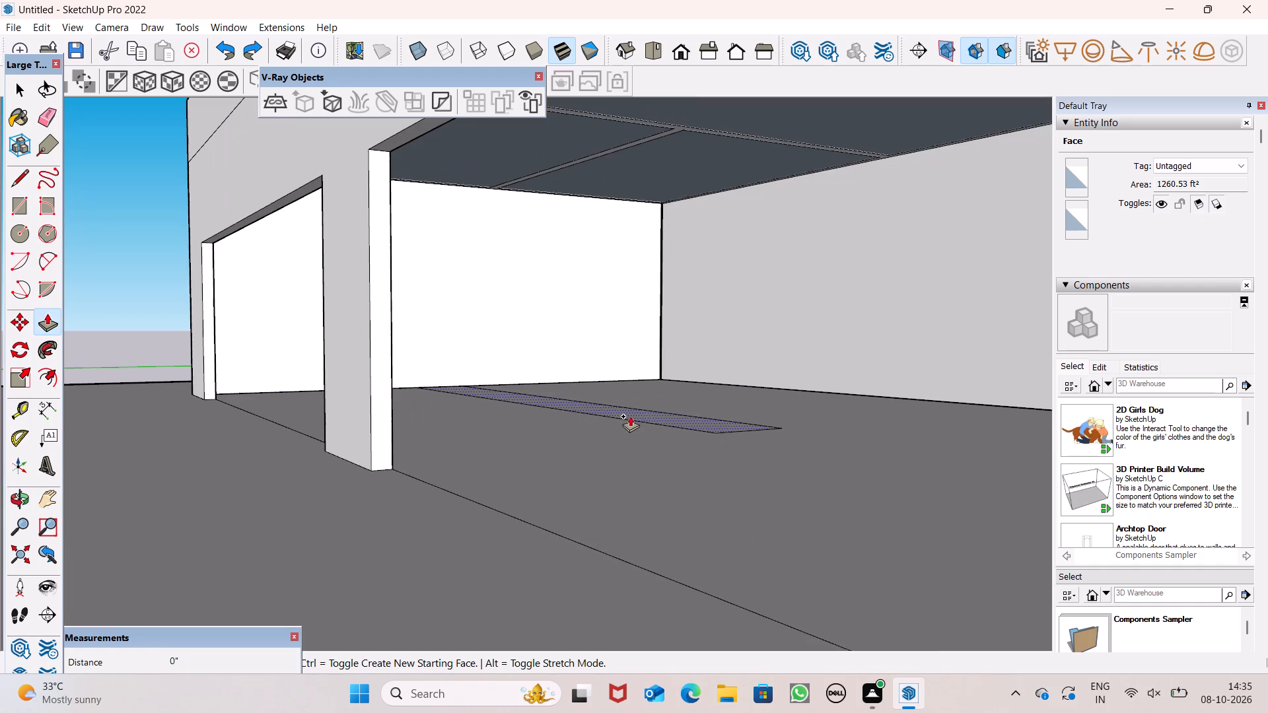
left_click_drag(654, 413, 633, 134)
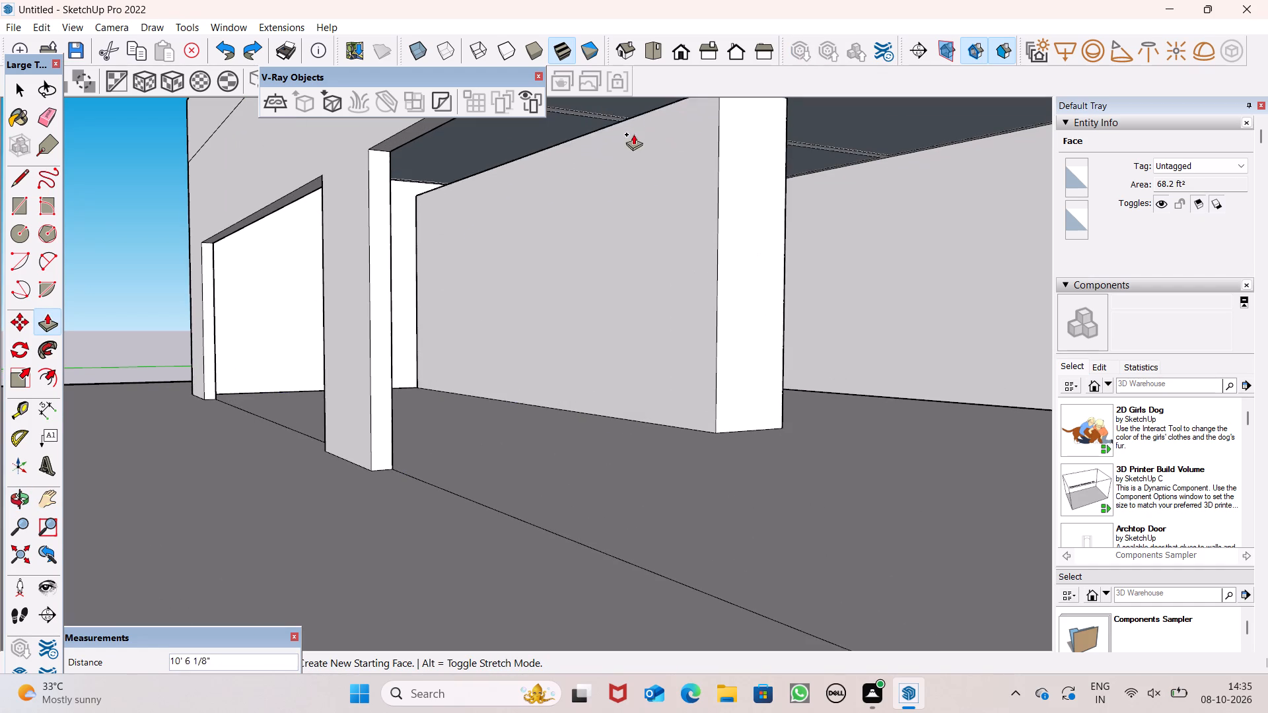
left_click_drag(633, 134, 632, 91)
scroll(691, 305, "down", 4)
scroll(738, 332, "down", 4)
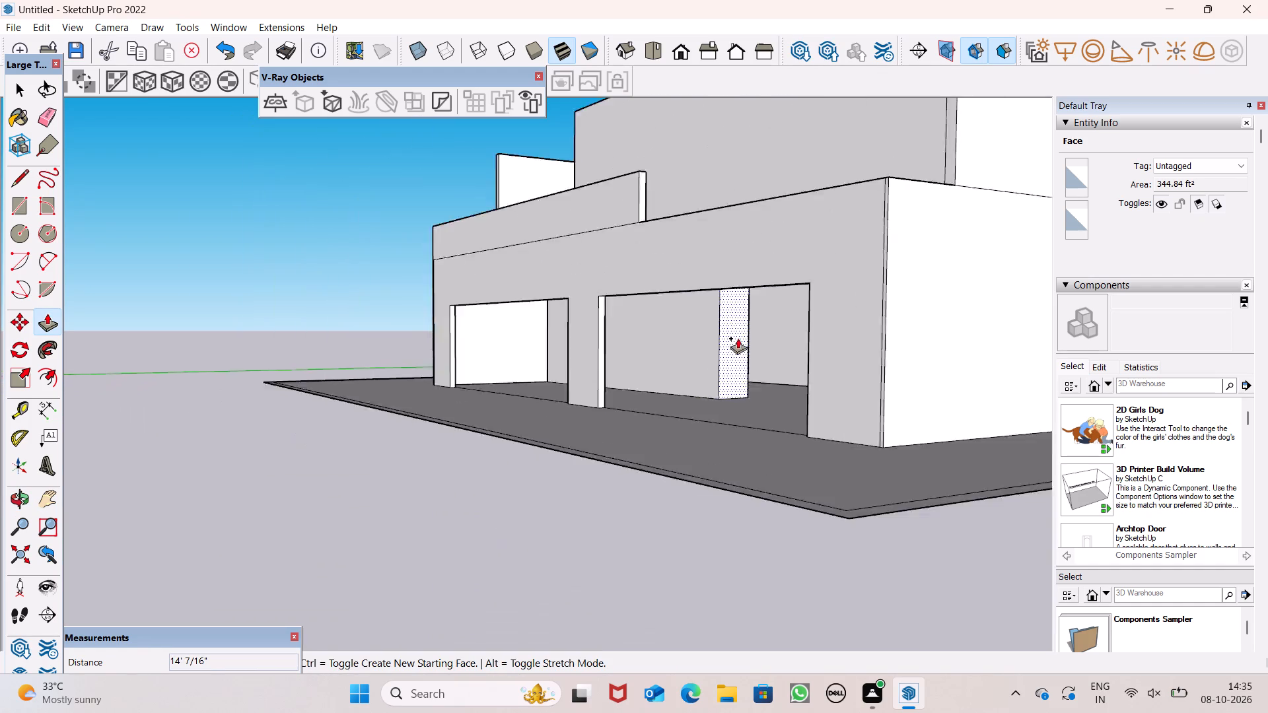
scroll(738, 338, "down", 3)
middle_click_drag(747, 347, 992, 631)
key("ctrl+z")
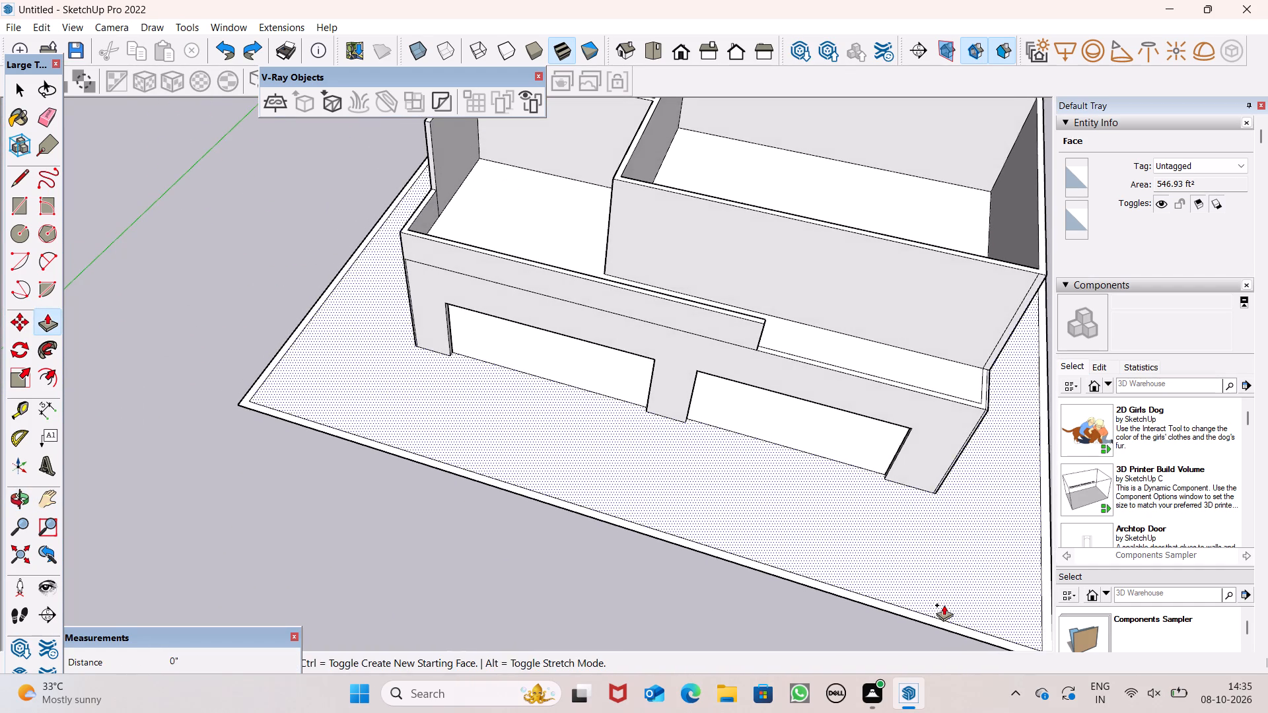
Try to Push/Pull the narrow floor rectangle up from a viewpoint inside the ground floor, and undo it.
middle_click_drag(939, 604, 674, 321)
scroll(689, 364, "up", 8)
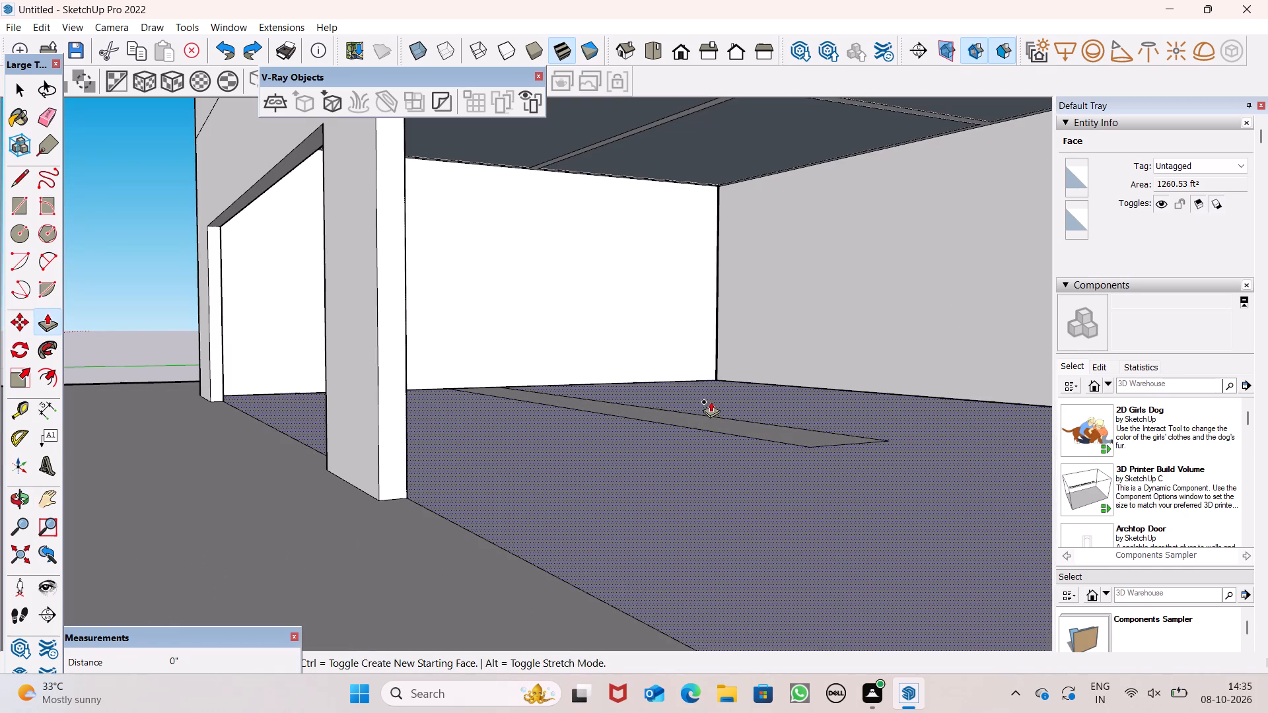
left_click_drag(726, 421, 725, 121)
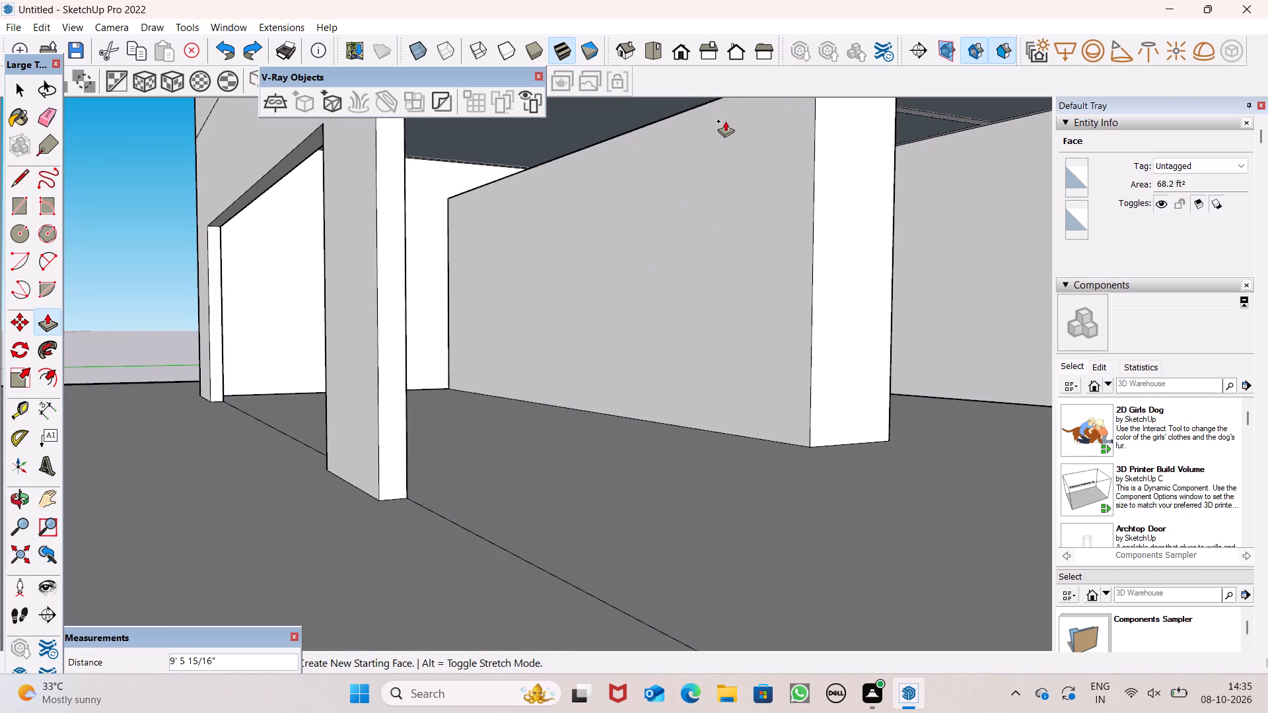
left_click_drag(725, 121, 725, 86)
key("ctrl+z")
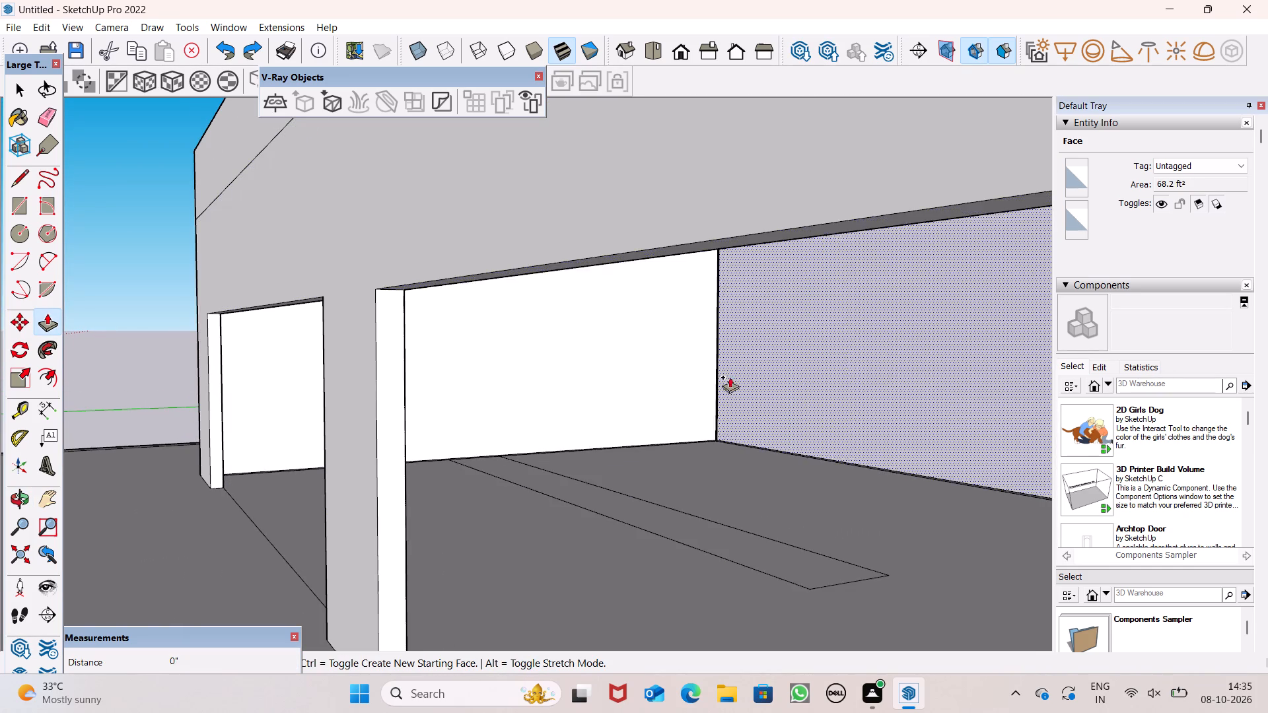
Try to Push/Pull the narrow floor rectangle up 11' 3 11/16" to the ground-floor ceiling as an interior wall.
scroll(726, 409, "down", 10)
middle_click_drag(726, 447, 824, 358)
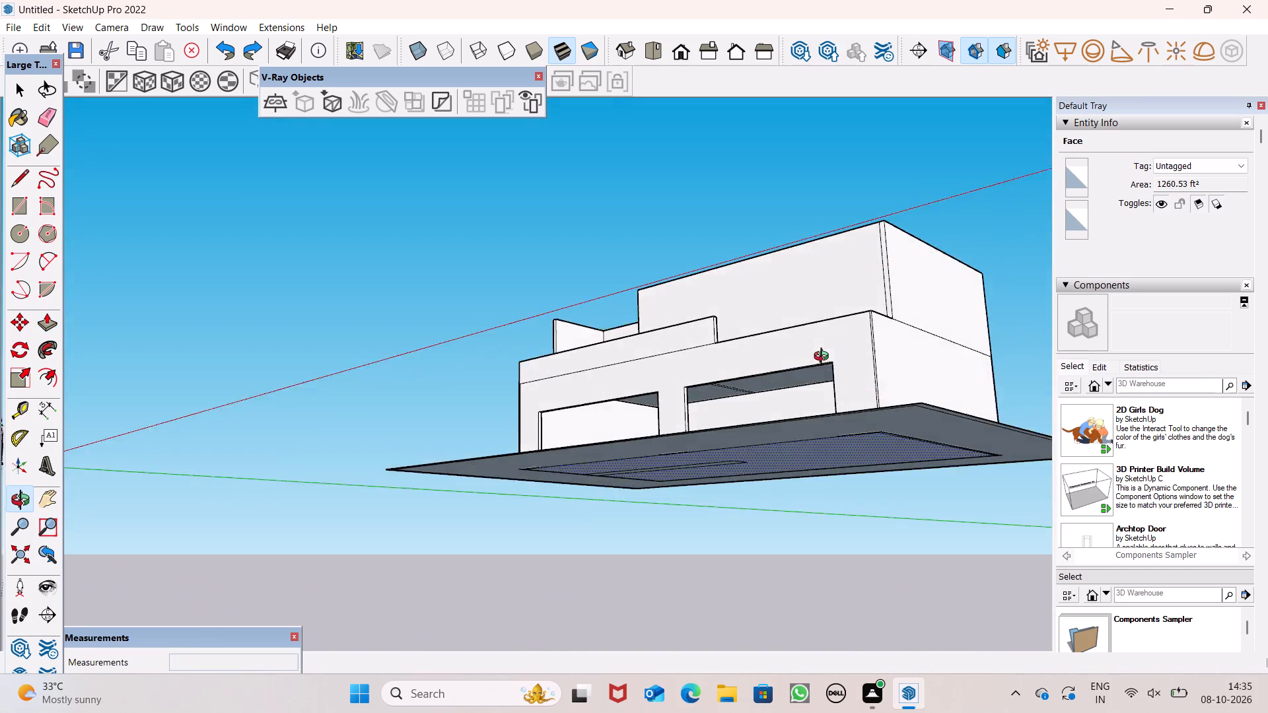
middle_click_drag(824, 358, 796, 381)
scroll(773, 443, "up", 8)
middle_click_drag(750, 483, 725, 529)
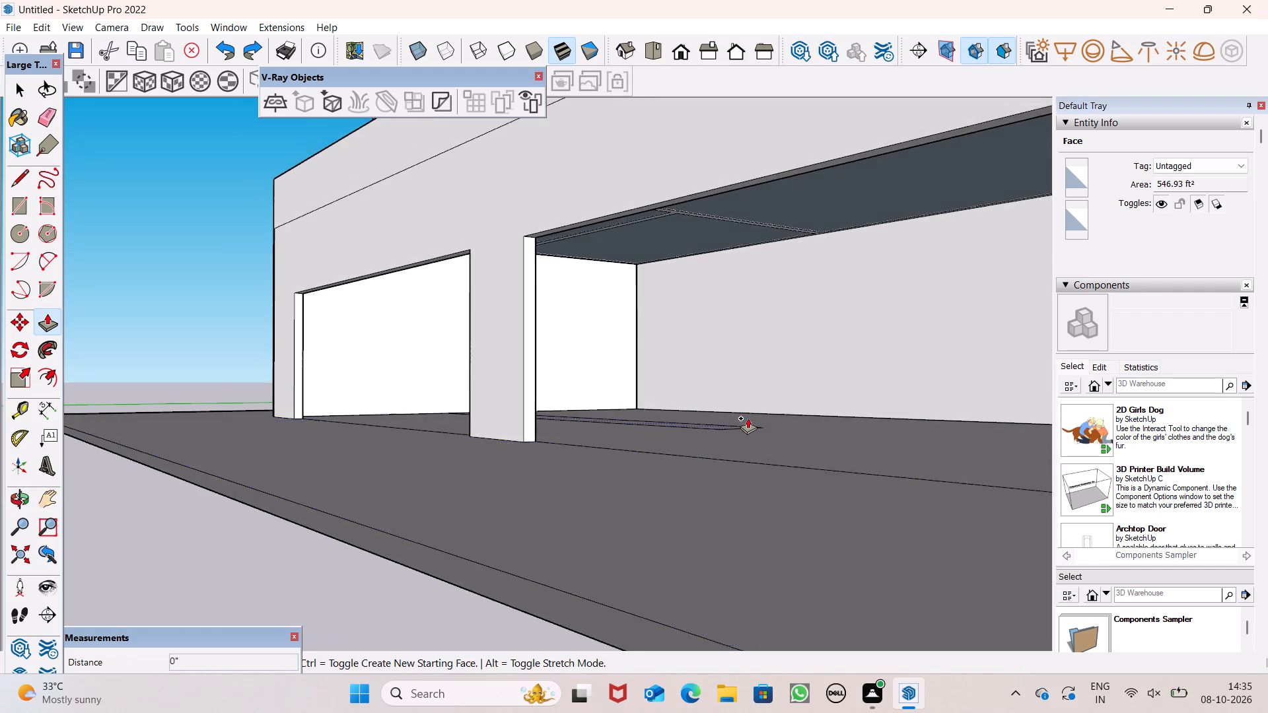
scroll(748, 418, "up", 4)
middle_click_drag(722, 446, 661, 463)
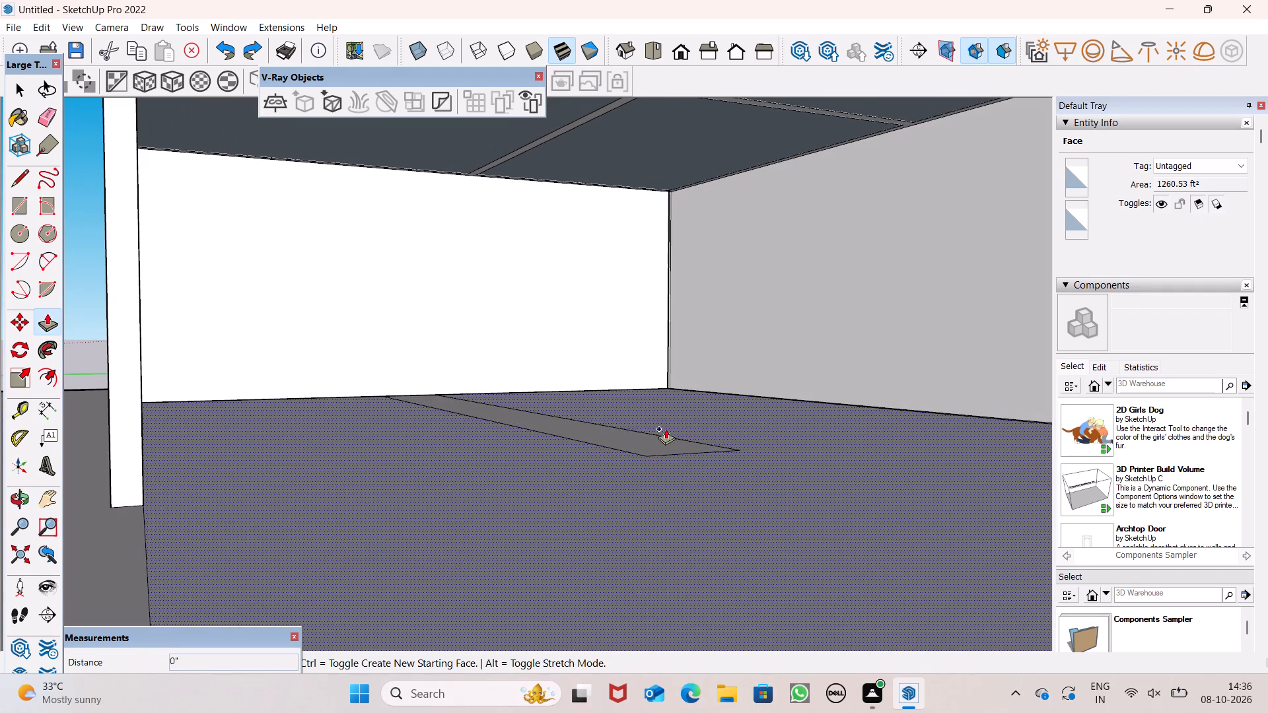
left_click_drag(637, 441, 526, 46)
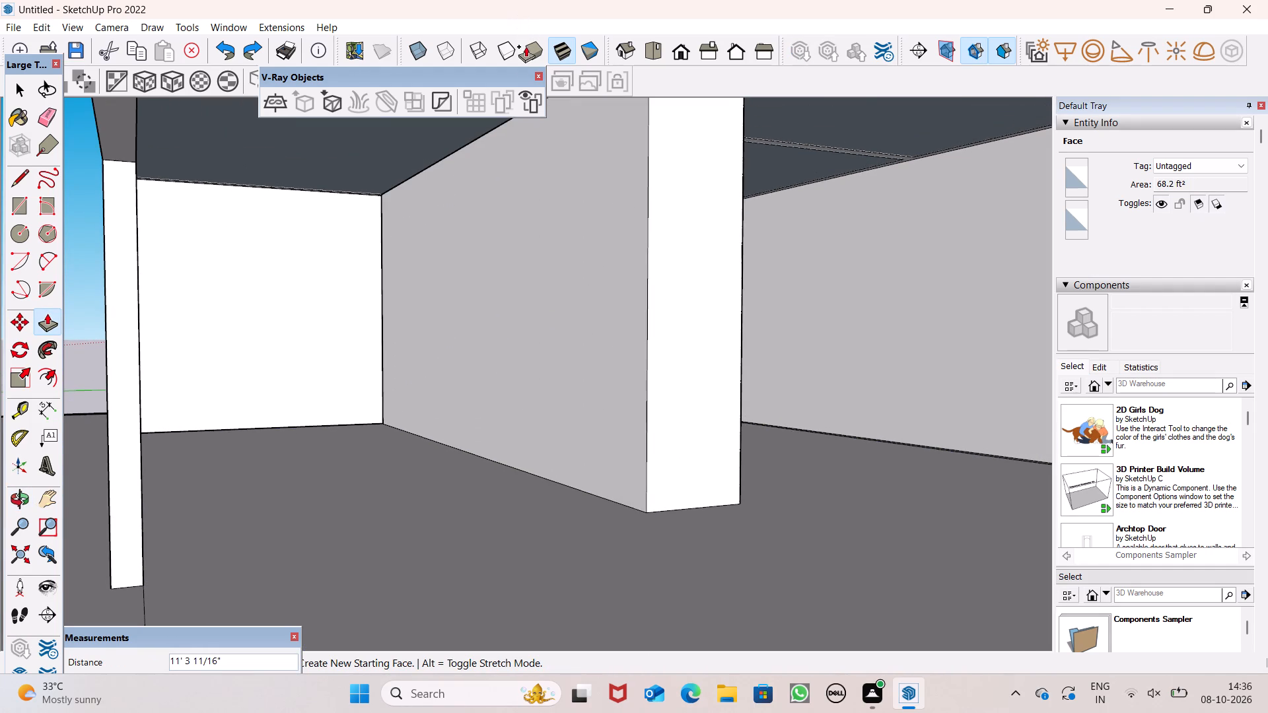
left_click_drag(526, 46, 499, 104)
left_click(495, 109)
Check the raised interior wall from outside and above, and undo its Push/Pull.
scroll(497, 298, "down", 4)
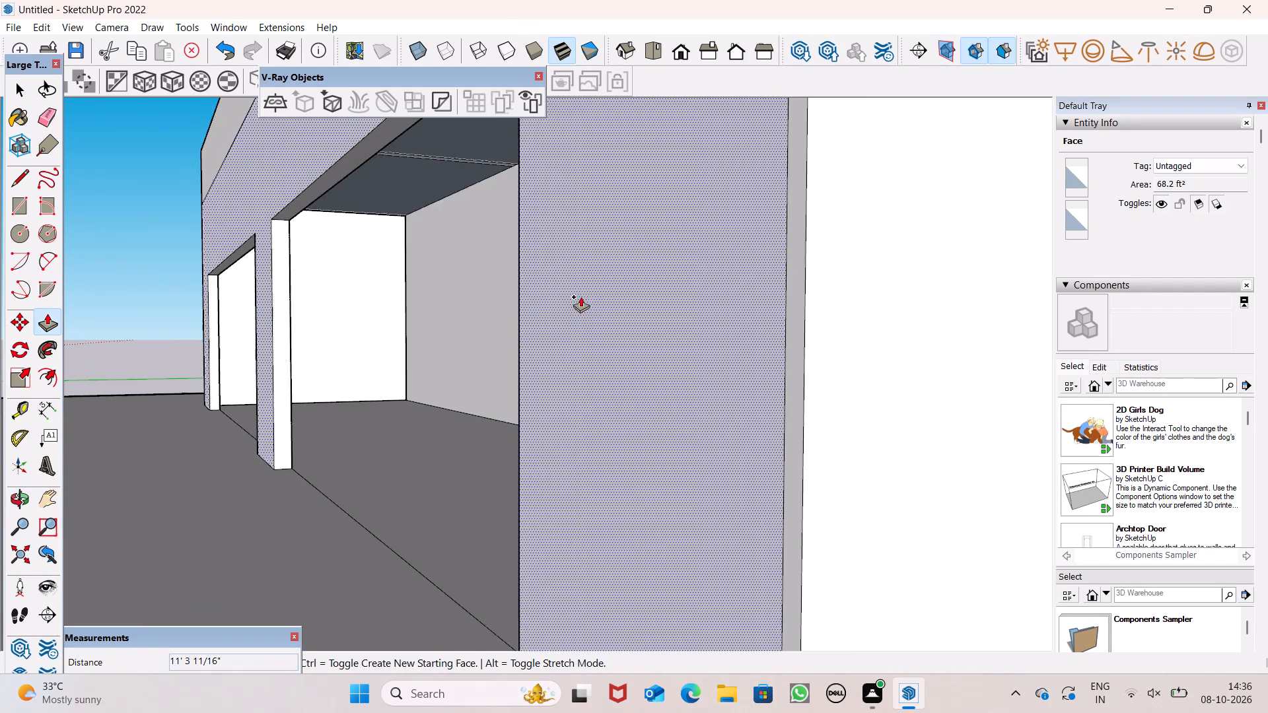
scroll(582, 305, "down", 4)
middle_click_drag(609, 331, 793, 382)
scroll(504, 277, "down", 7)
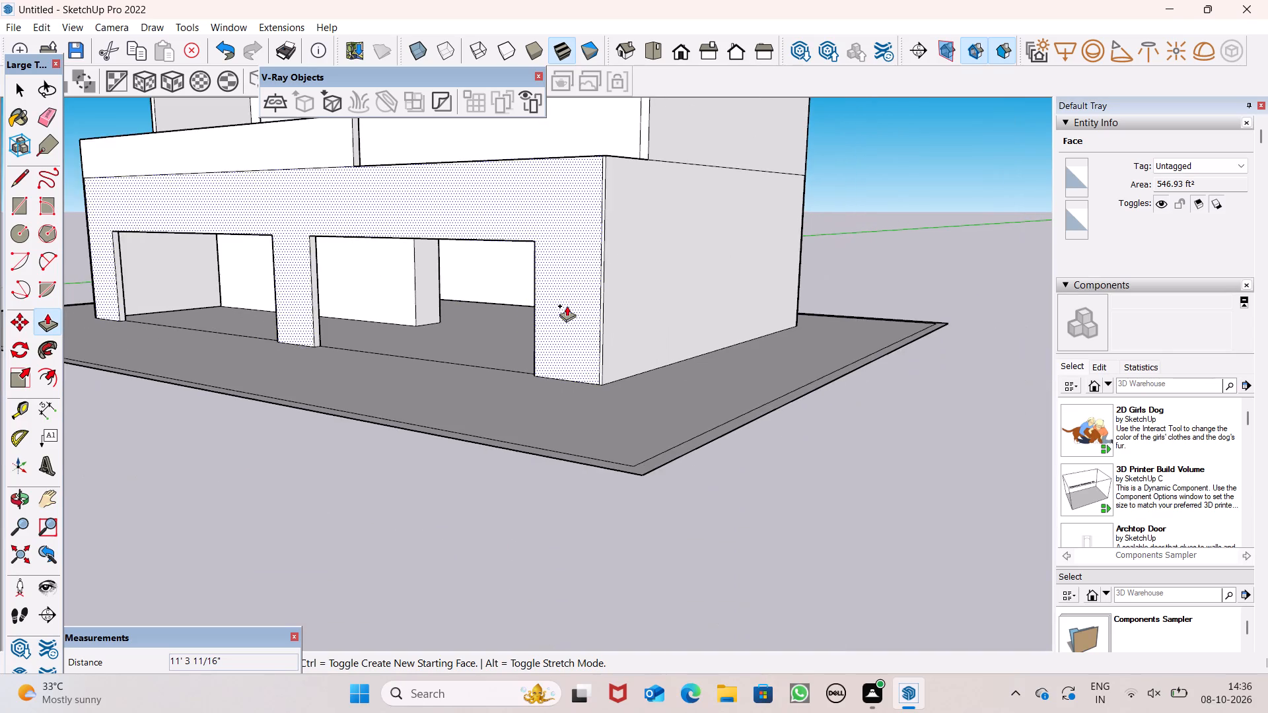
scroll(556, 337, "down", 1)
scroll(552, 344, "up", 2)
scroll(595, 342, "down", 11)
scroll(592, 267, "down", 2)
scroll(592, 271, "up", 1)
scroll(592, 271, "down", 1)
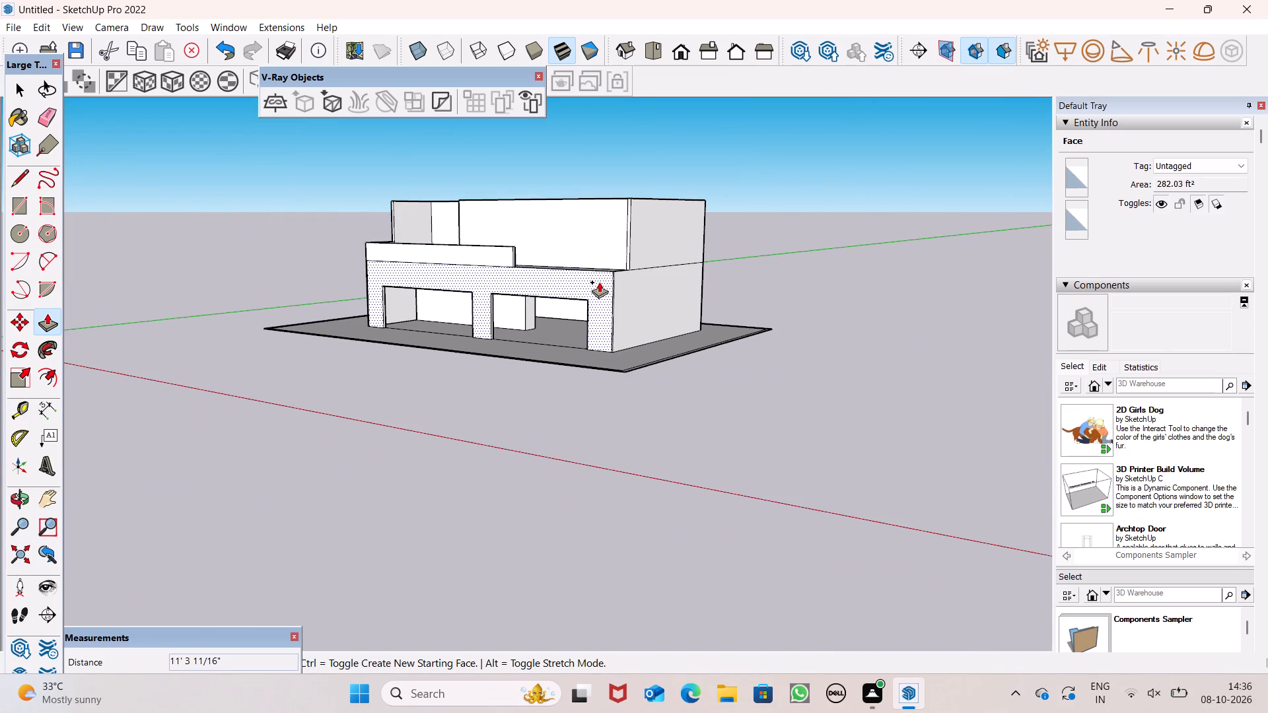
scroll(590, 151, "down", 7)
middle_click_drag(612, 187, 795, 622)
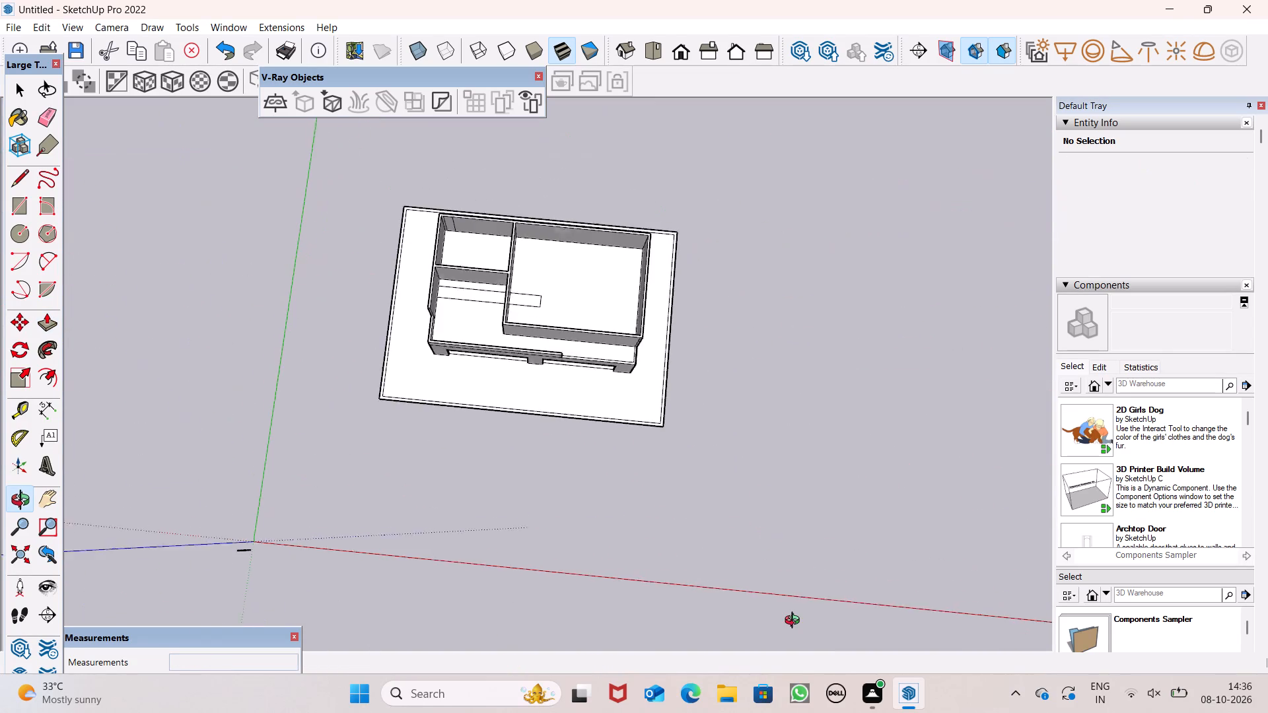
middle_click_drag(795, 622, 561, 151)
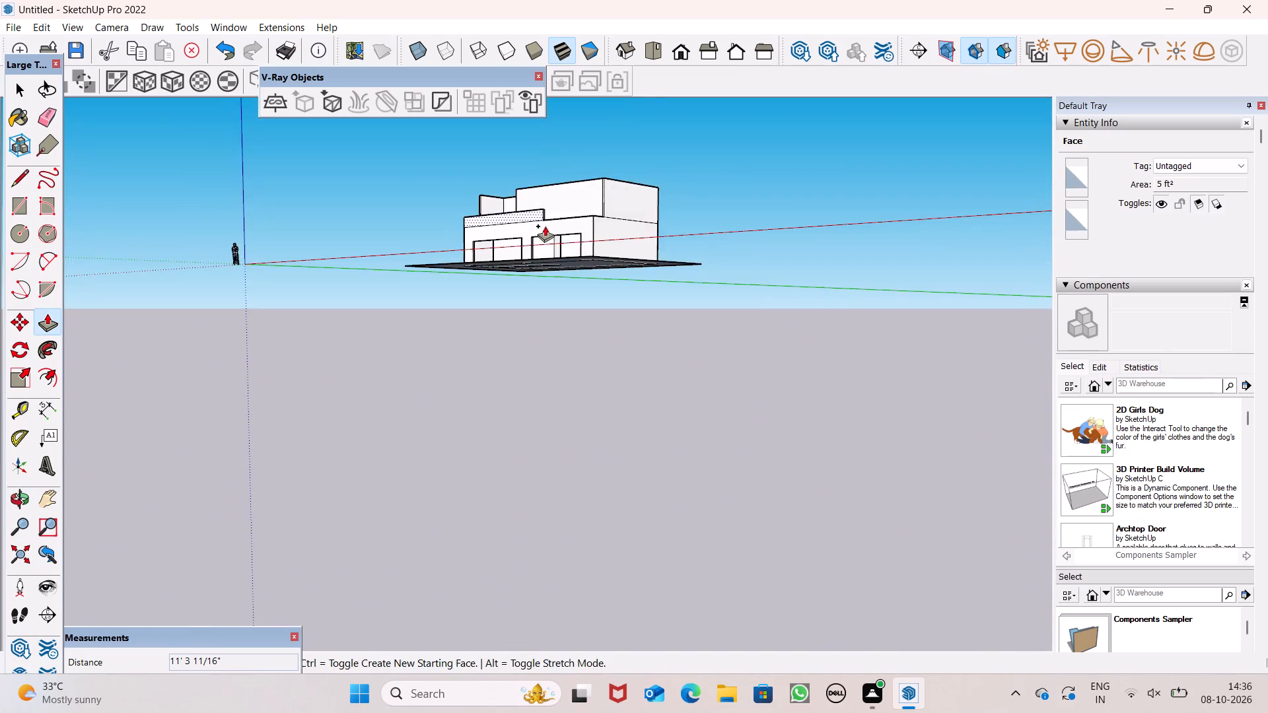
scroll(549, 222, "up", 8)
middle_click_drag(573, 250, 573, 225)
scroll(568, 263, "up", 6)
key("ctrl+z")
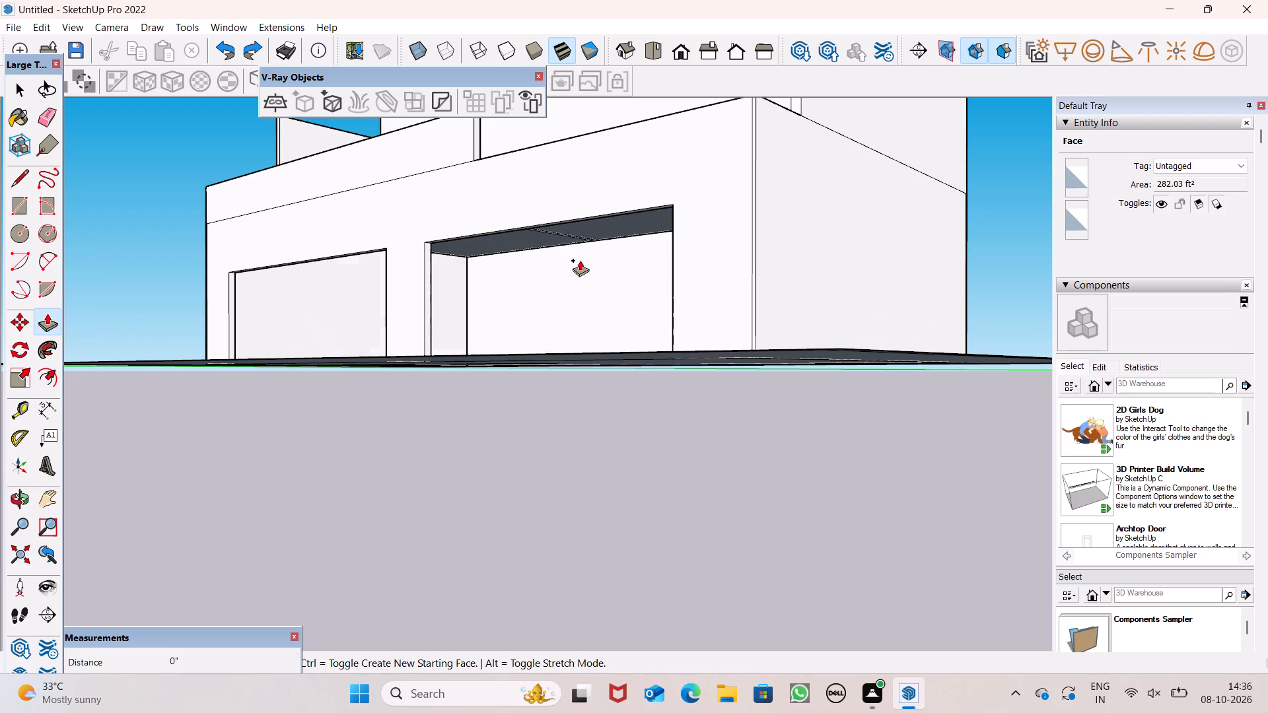
Push/Pull the narrow floor rectangle inside the ground floor up 11' 1 13/16" to form an interior wall.
scroll(547, 240, "up", 3)
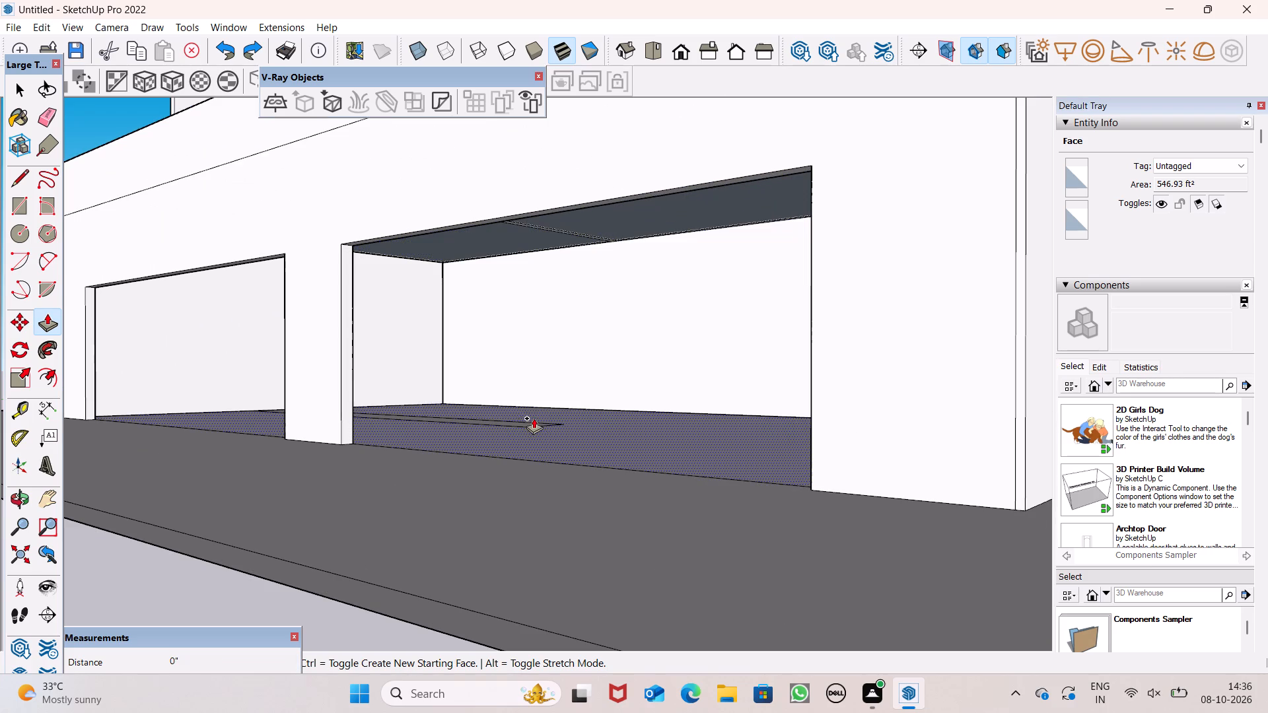
middle_click_drag(520, 409, 514, 446)
scroll(514, 446, "up", 2)
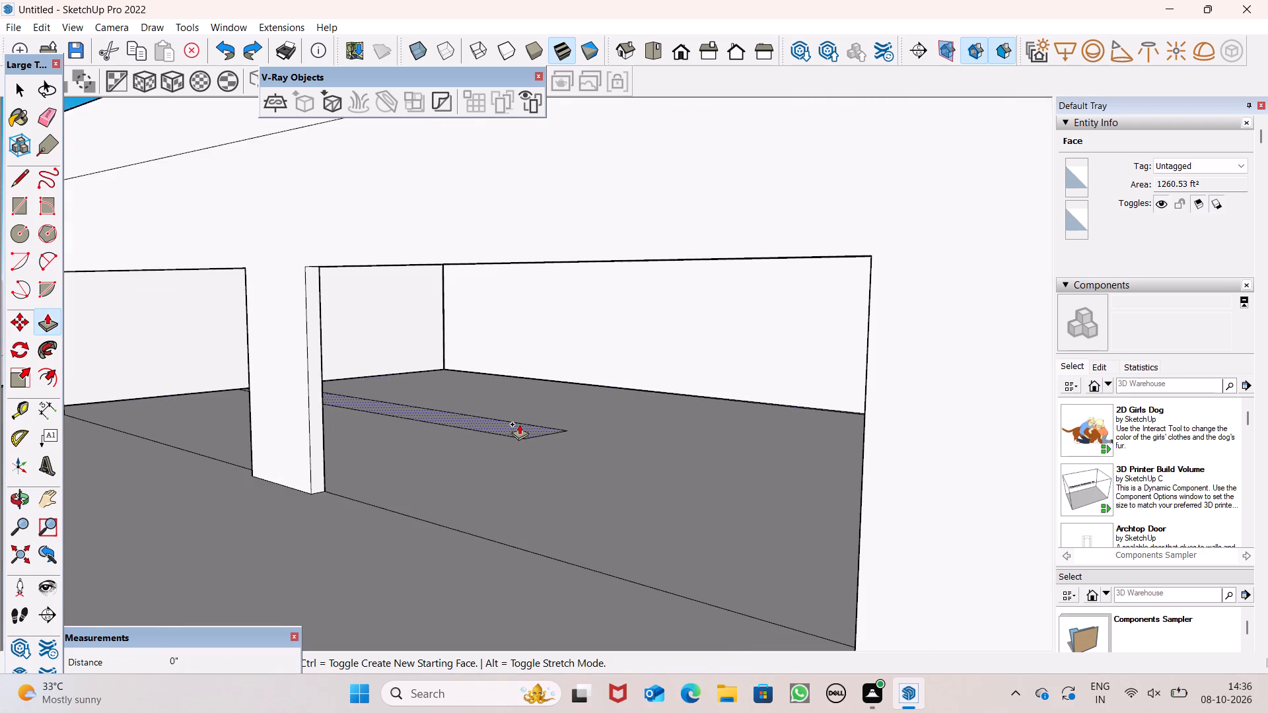
scroll(518, 424, "up", 1)
middle_click_drag(518, 424, 470, 422)
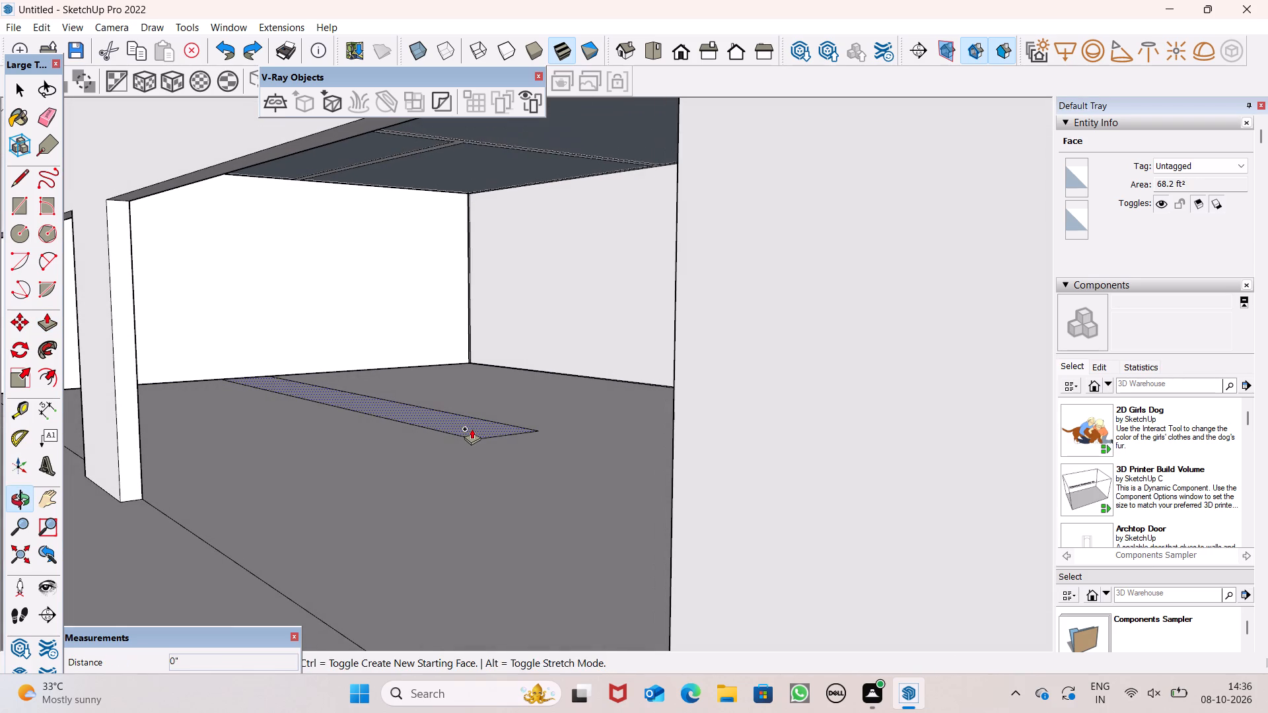
left_click_drag(472, 428, 505, 154)
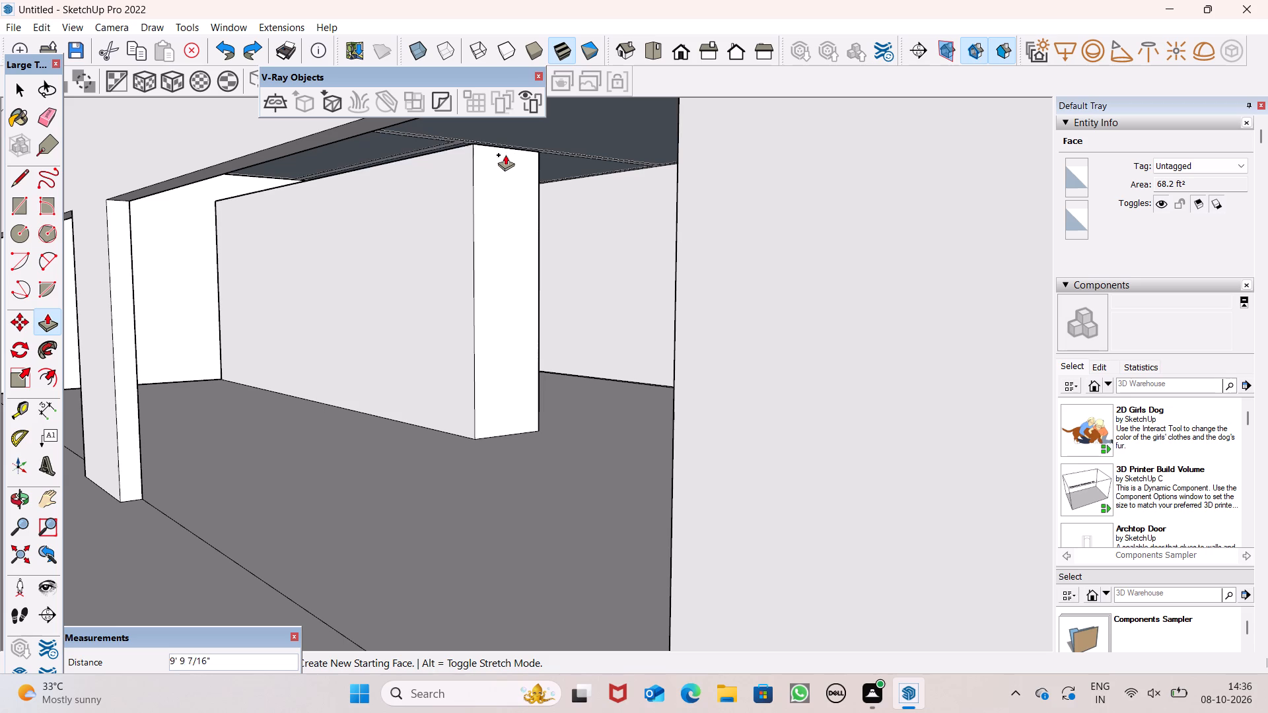
left_click_drag(505, 154, 525, 115)
left_click(525, 115)
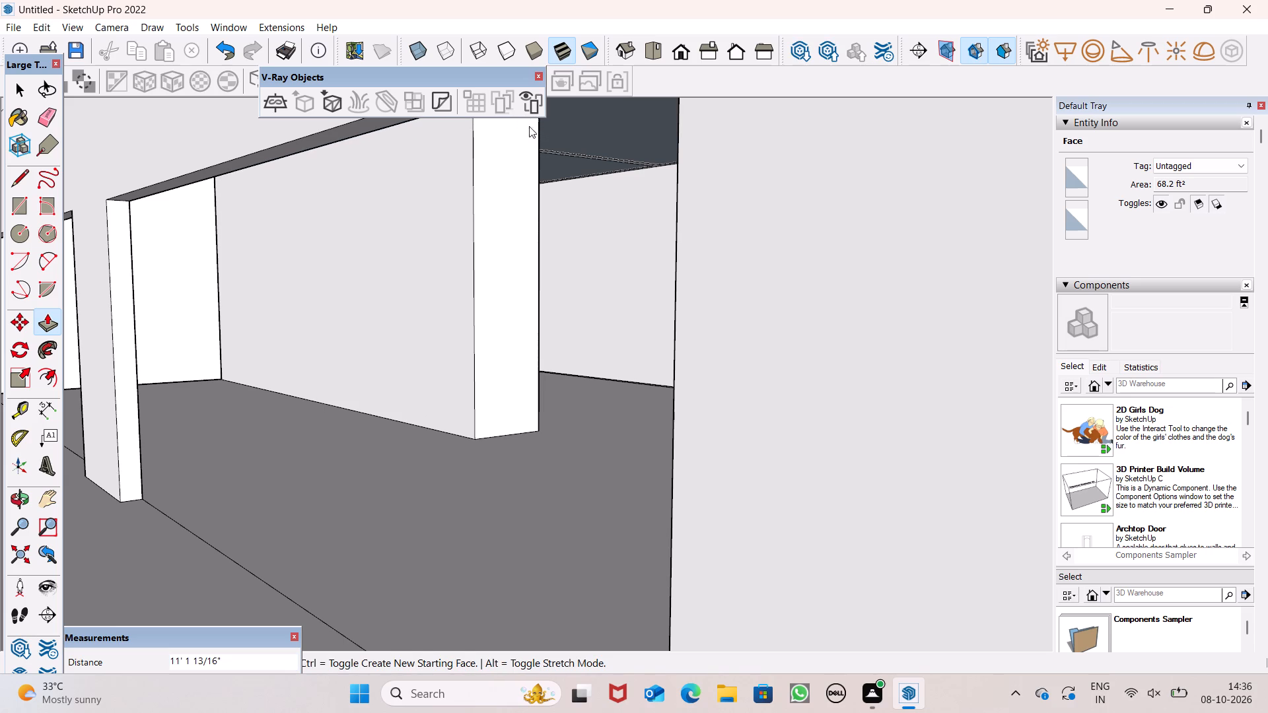
Extend the free end of the interior wall 7' 5" and another 6' 4 7/16" across the ground floor.
left_click_drag(499, 310, 643, 419)
left_click(55, 318)
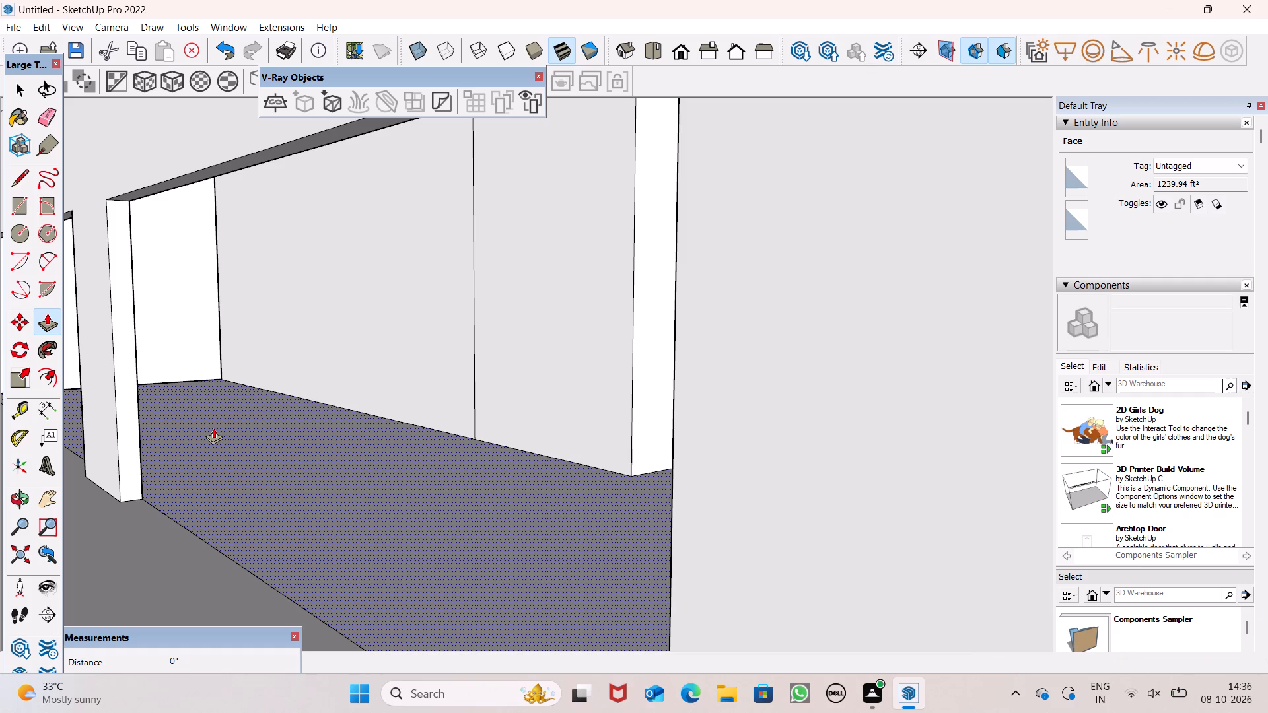
scroll(176, 399, "down", 2)
middle_click_drag(260, 449, 298, 449)
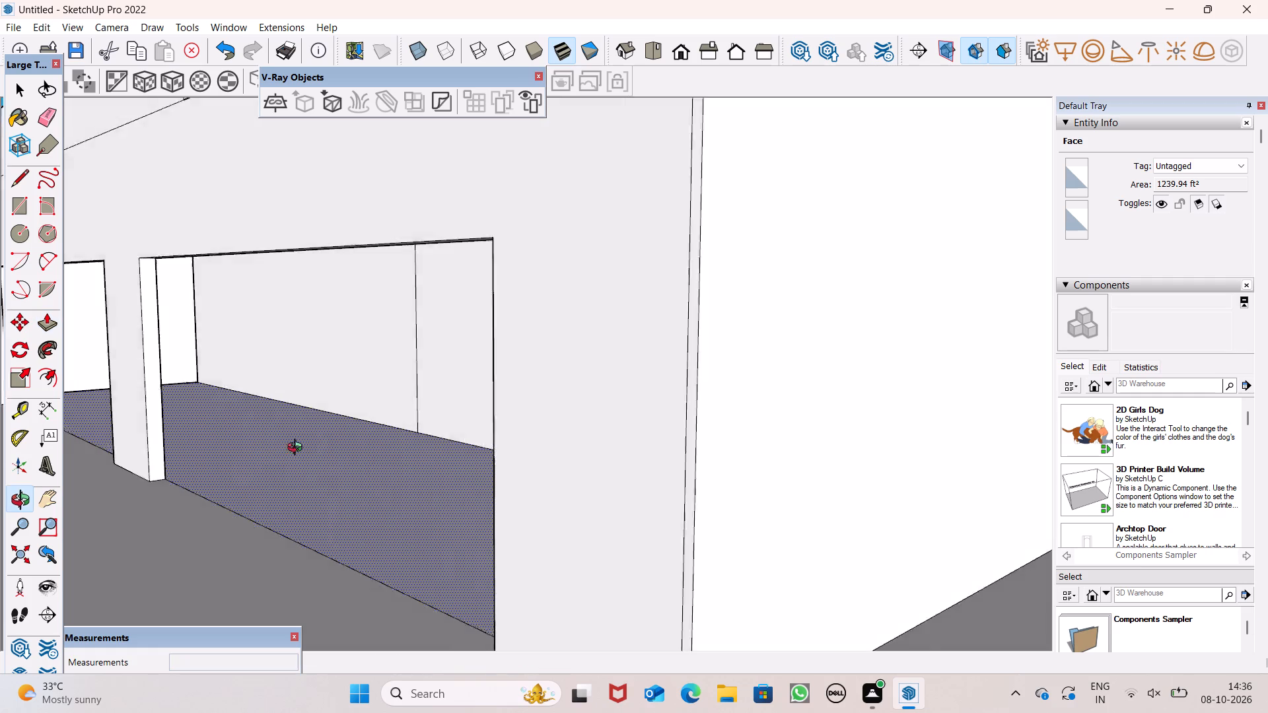
middle_click_drag(298, 449, 340, 434)
scroll(340, 443, "down", 1)
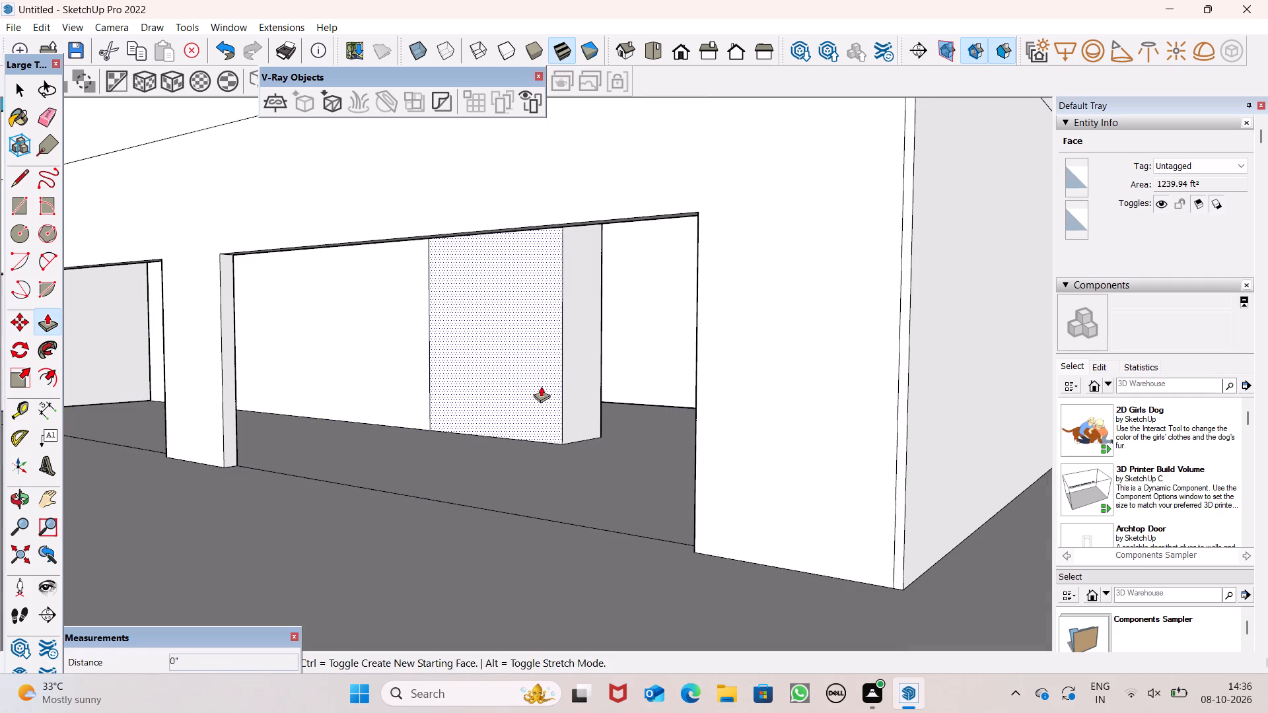
left_click_drag(573, 388, 714, 440)
scroll(524, 425, "down", 4)
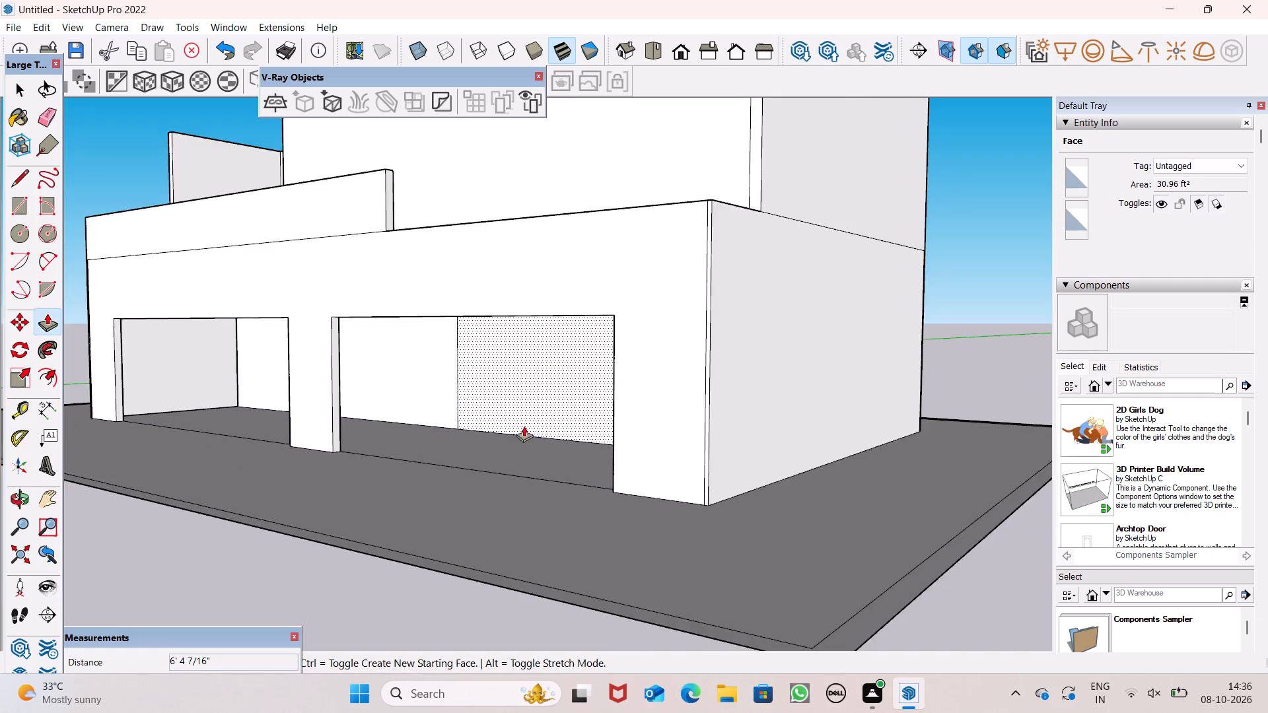
middle_click_drag(531, 442, 711, 458)
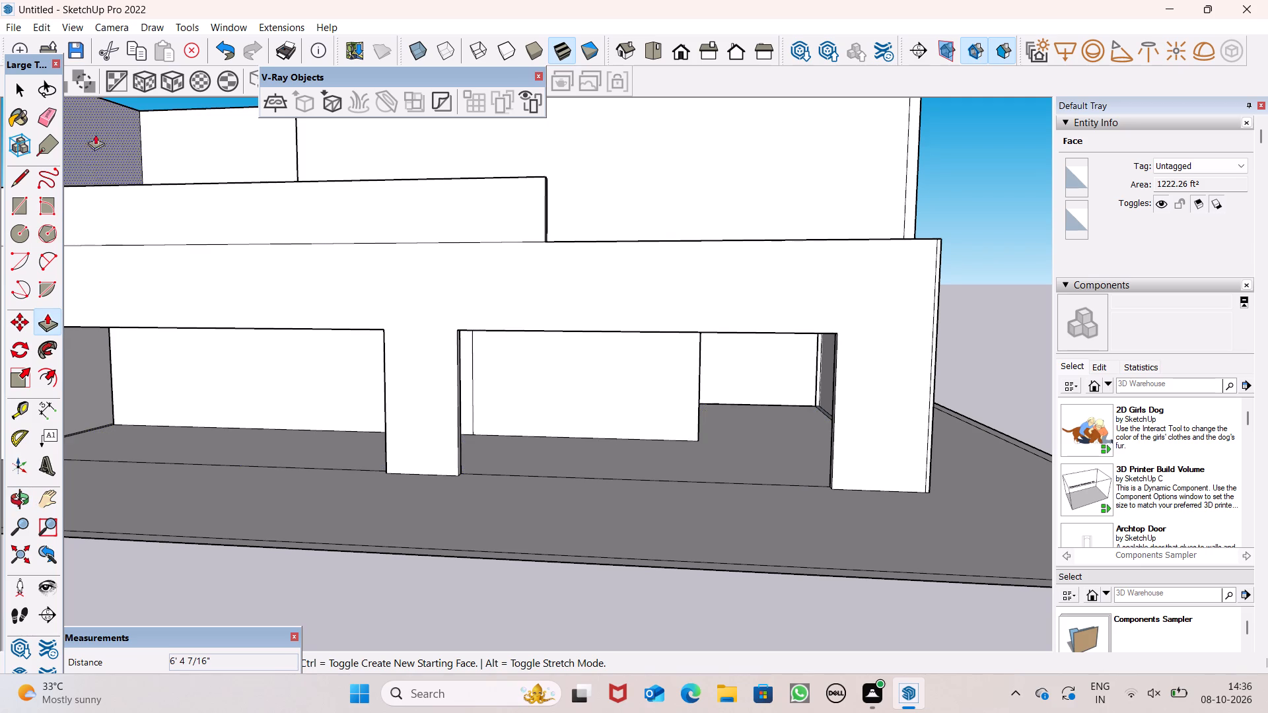
Erase the leftover vertical seam line on the front face of the interior wall.
left_click(55, 115)
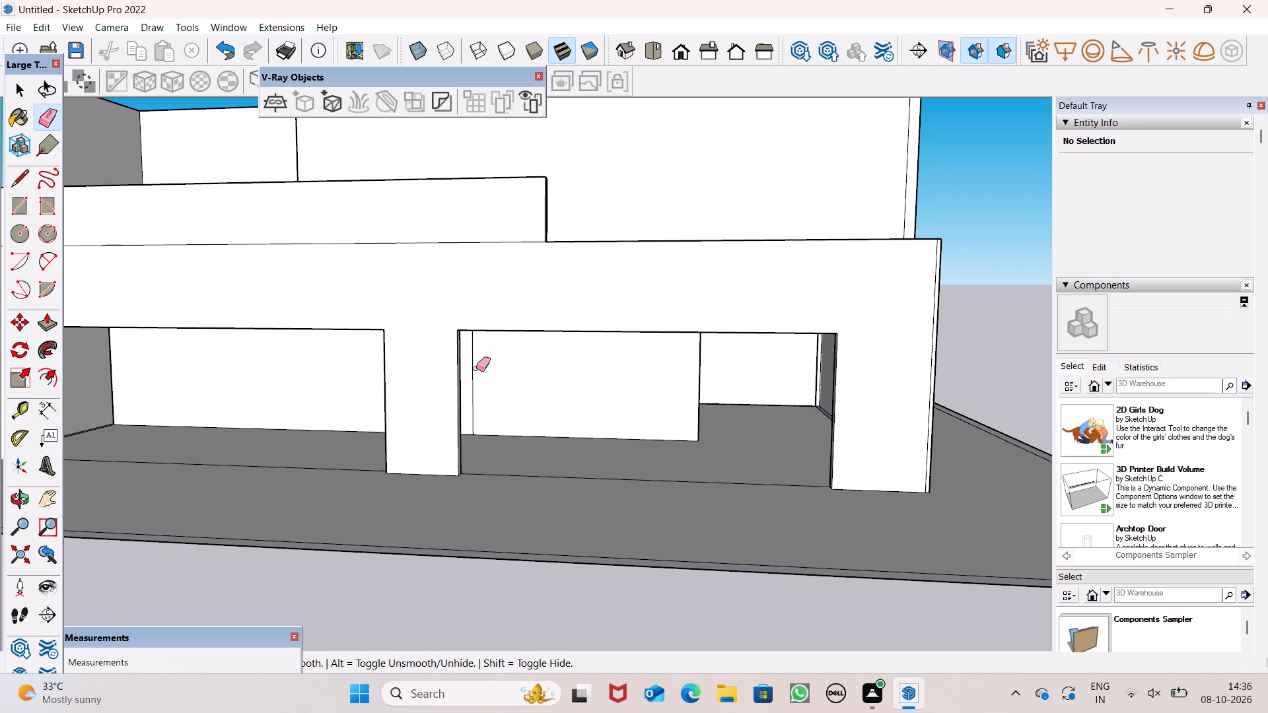
left_click_drag(476, 369, 470, 372)
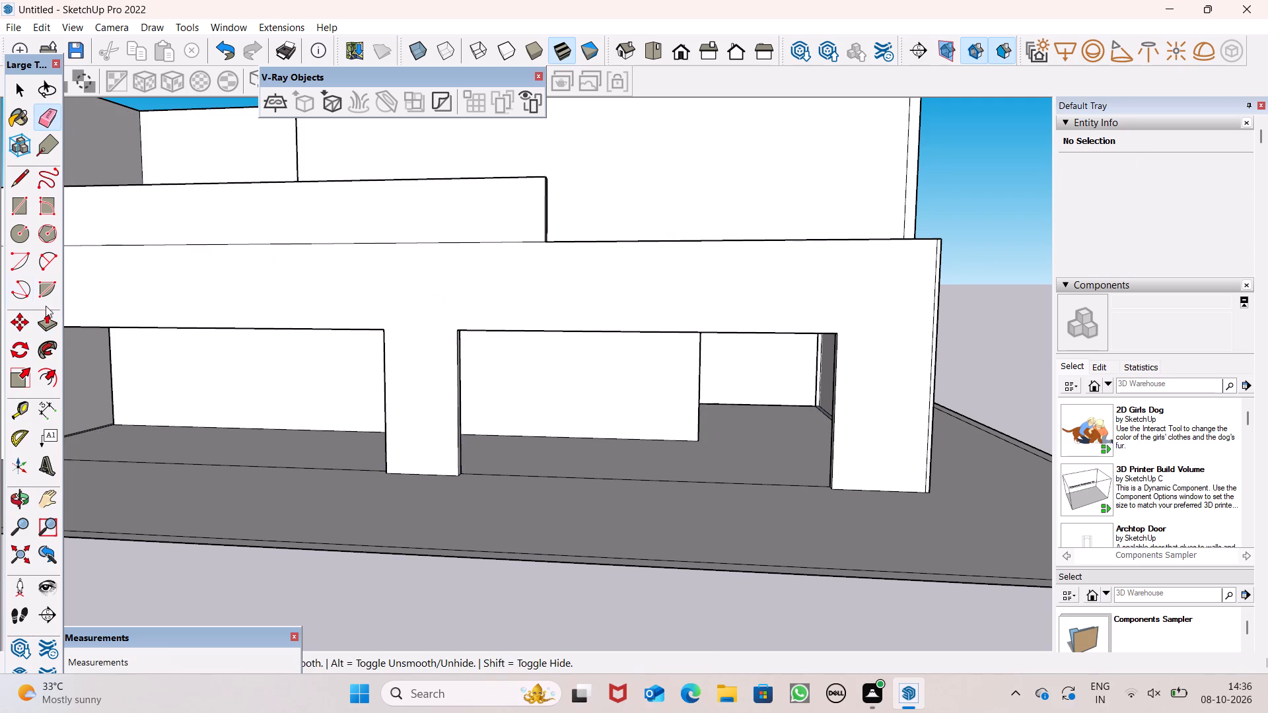
Push/Pull the free end of the interior wall another 9' 4 3/16" to meet the side wall.
left_click(57, 312)
middle_click_drag(602, 445, 597, 478)
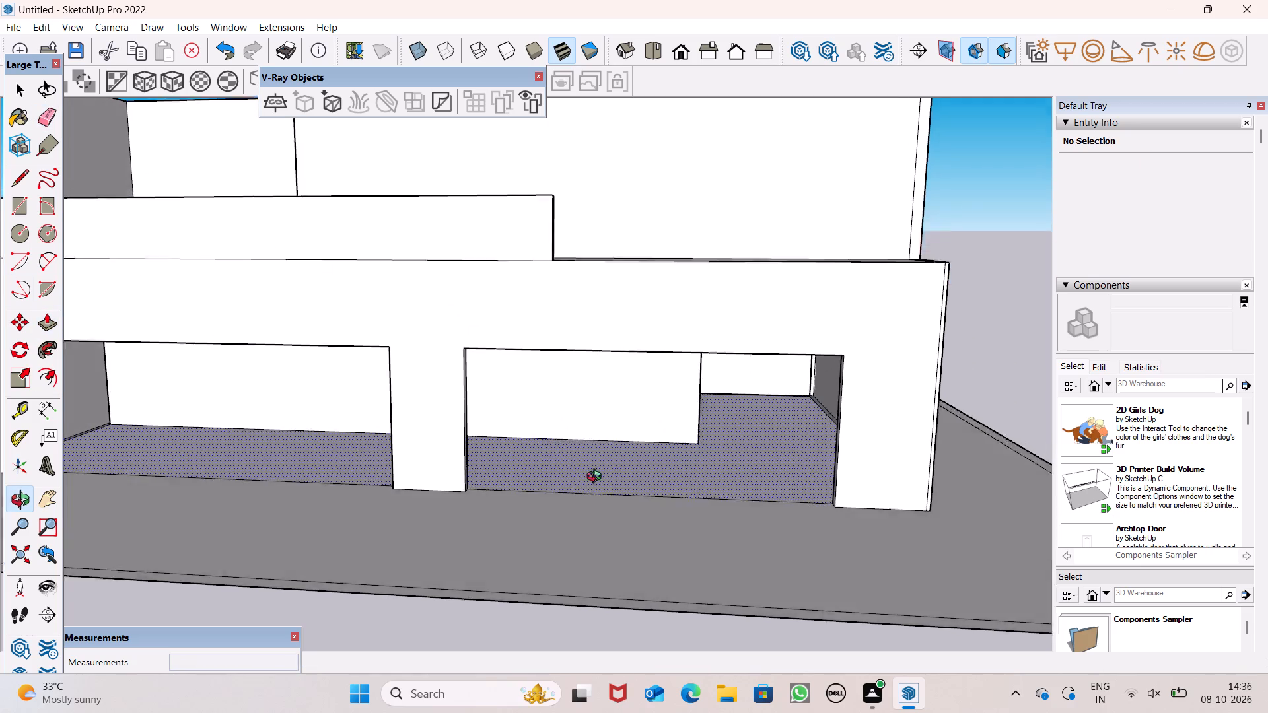
middle_click_drag(597, 478, 543, 439)
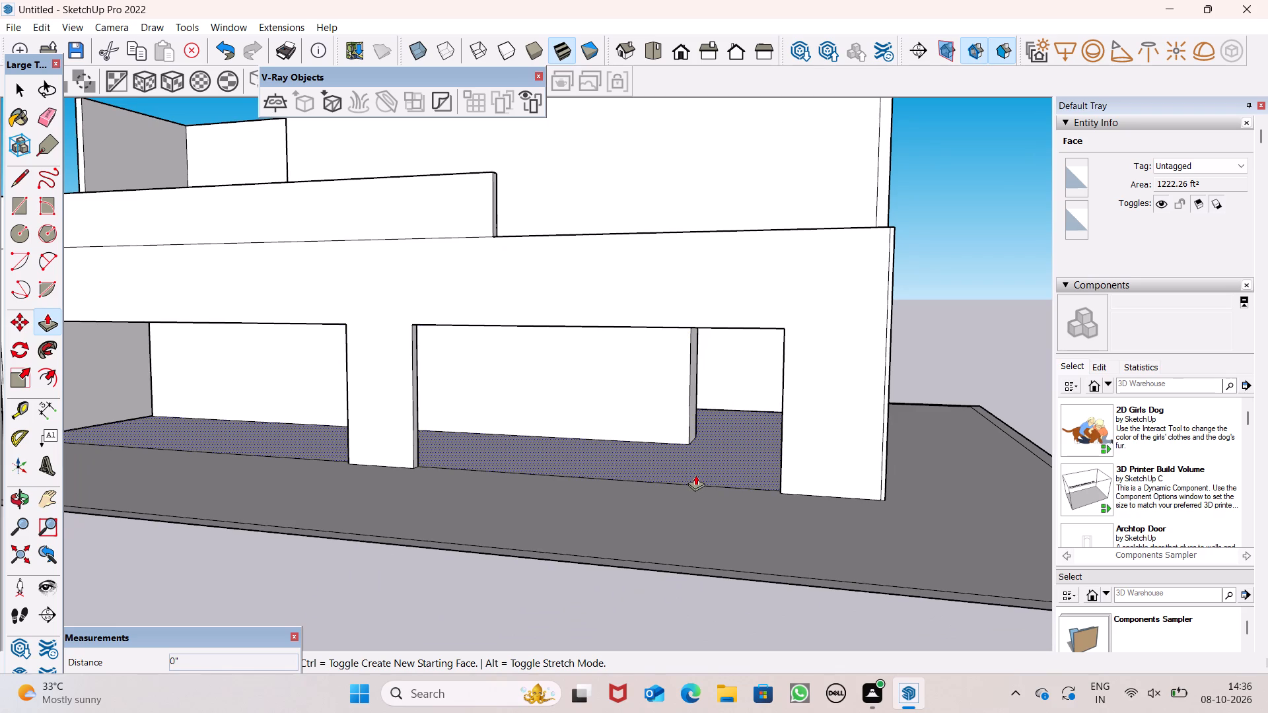
scroll(695, 475, "up", 1)
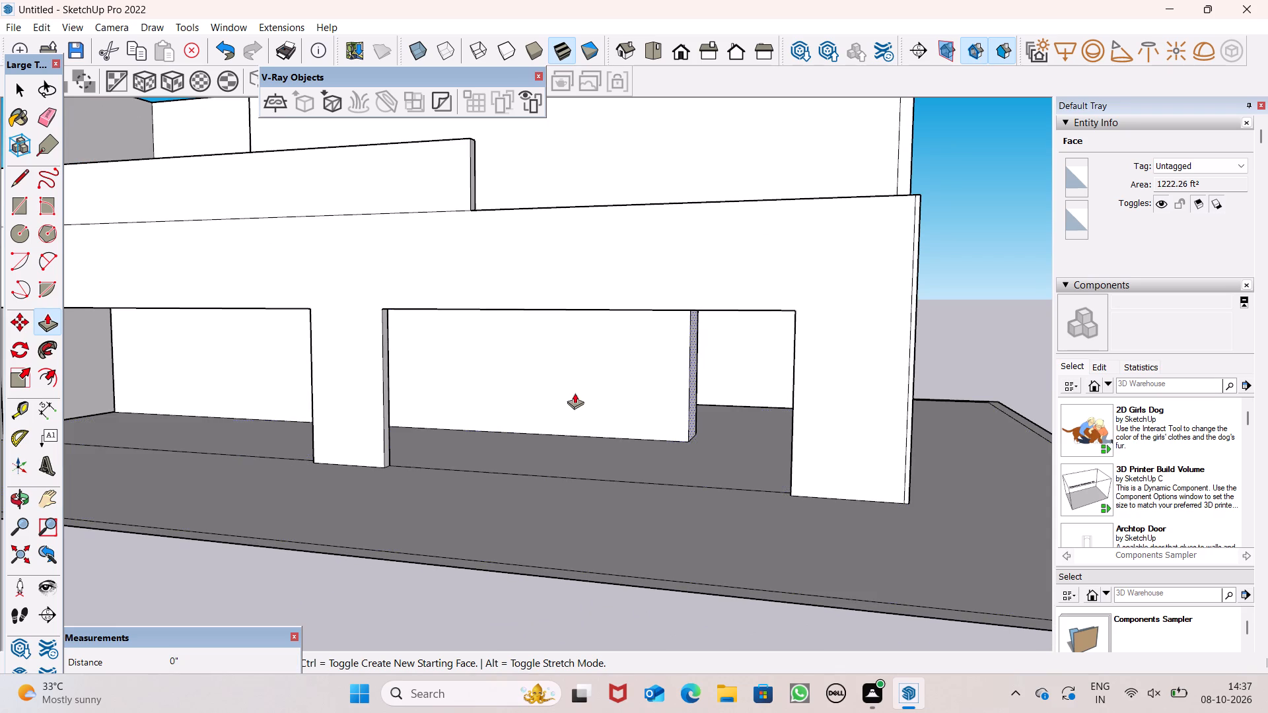
scroll(734, 424, "down", 1)
scroll(734, 424, "up", 8)
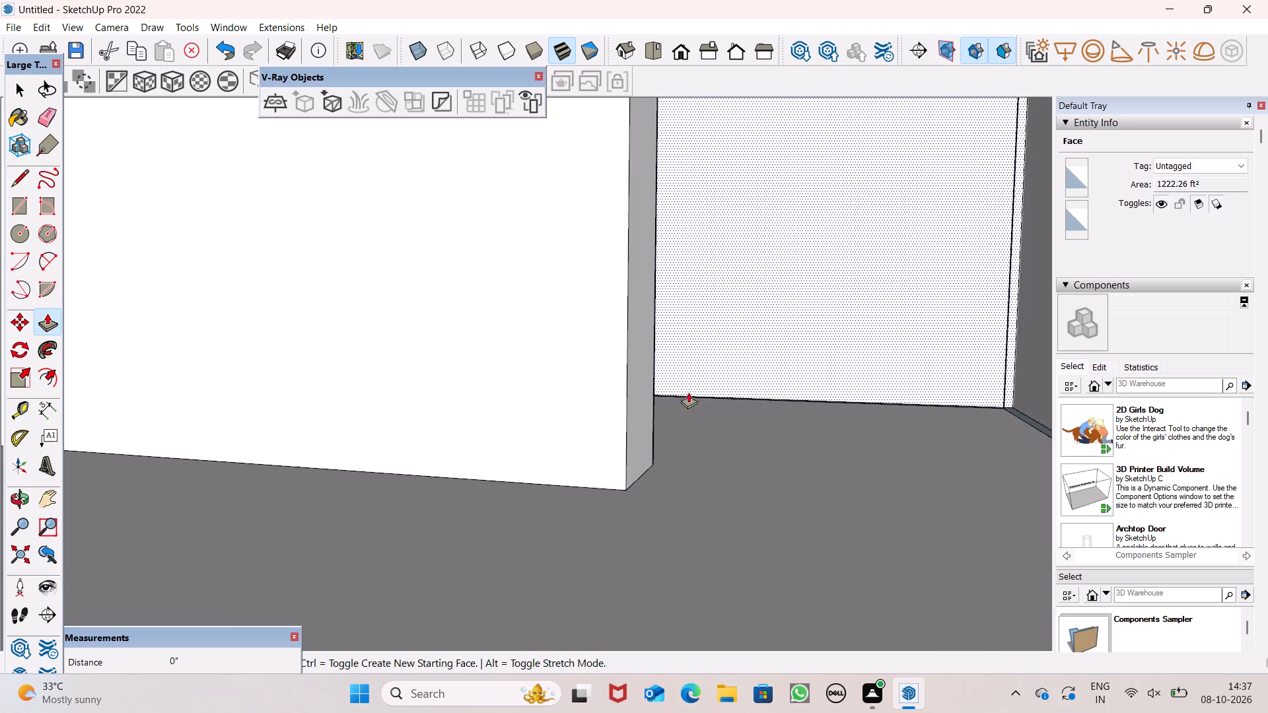
middle_click_drag(677, 519, 713, 535)
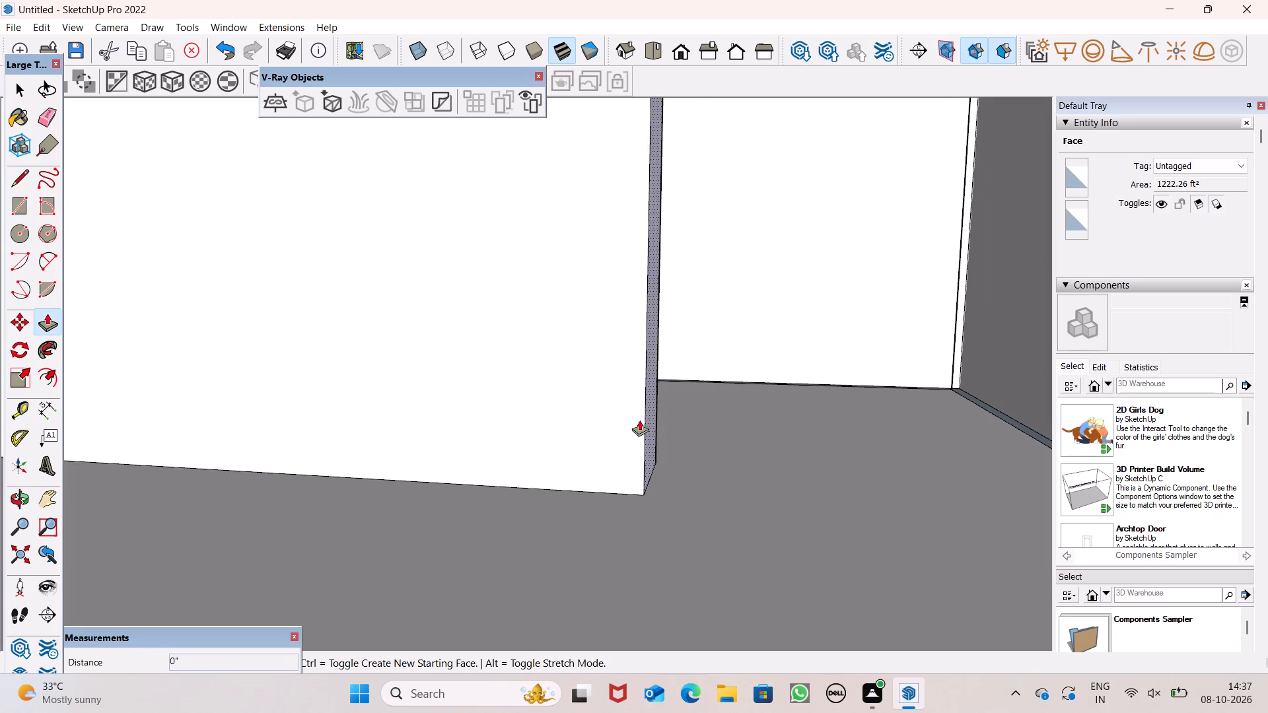
left_click_drag(651, 417, 1073, 521)
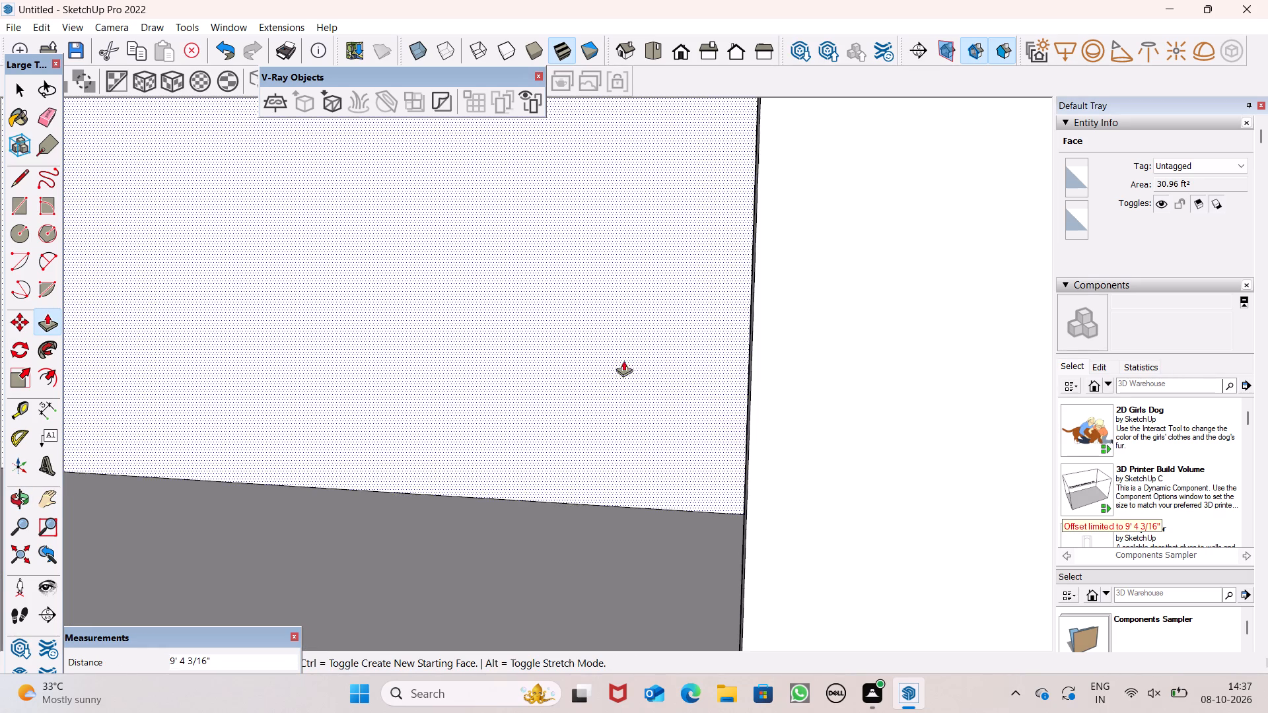
Examine the extended interior wall through the front openings and the whole house from outside and above.
scroll(606, 366, "down", 8)
scroll(683, 354, "down", 1)
middle_click_drag(702, 390, 997, 347)
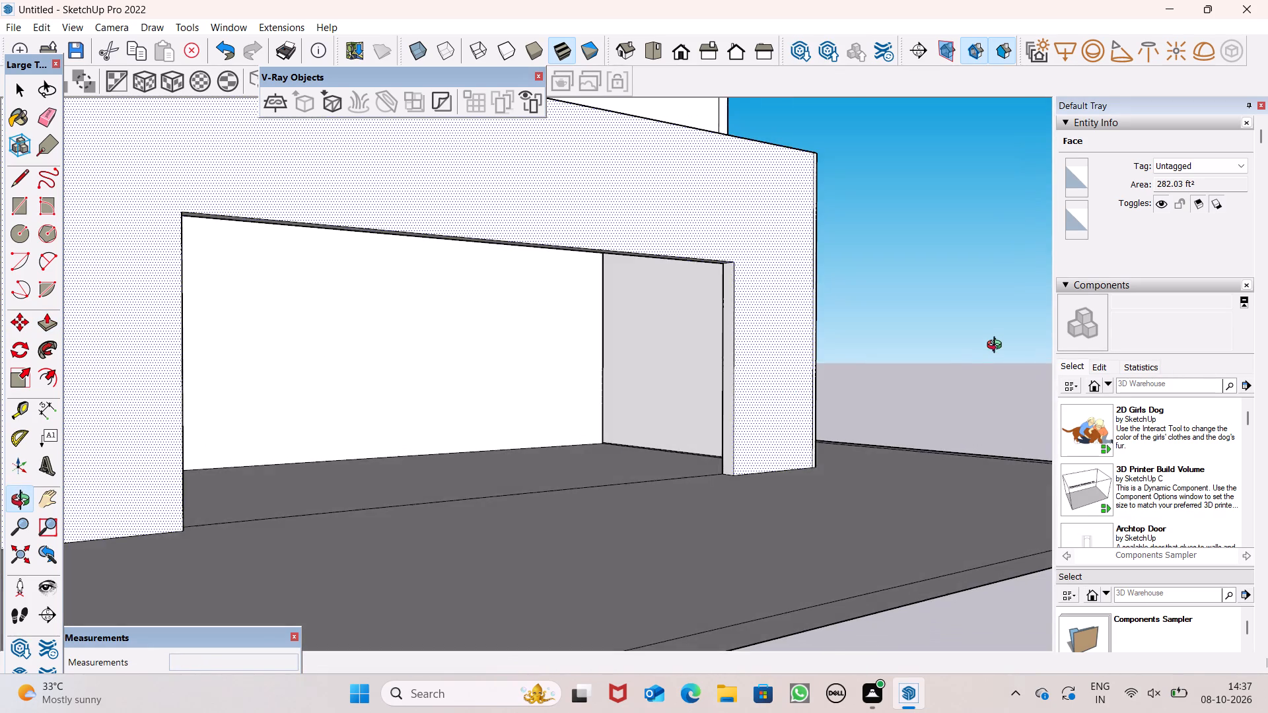
middle_click_drag(997, 347, 957, 356)
scroll(785, 323, "down", 8)
scroll(756, 314, "up", 1)
middle_click_drag(765, 420, 660, 469)
key("space")
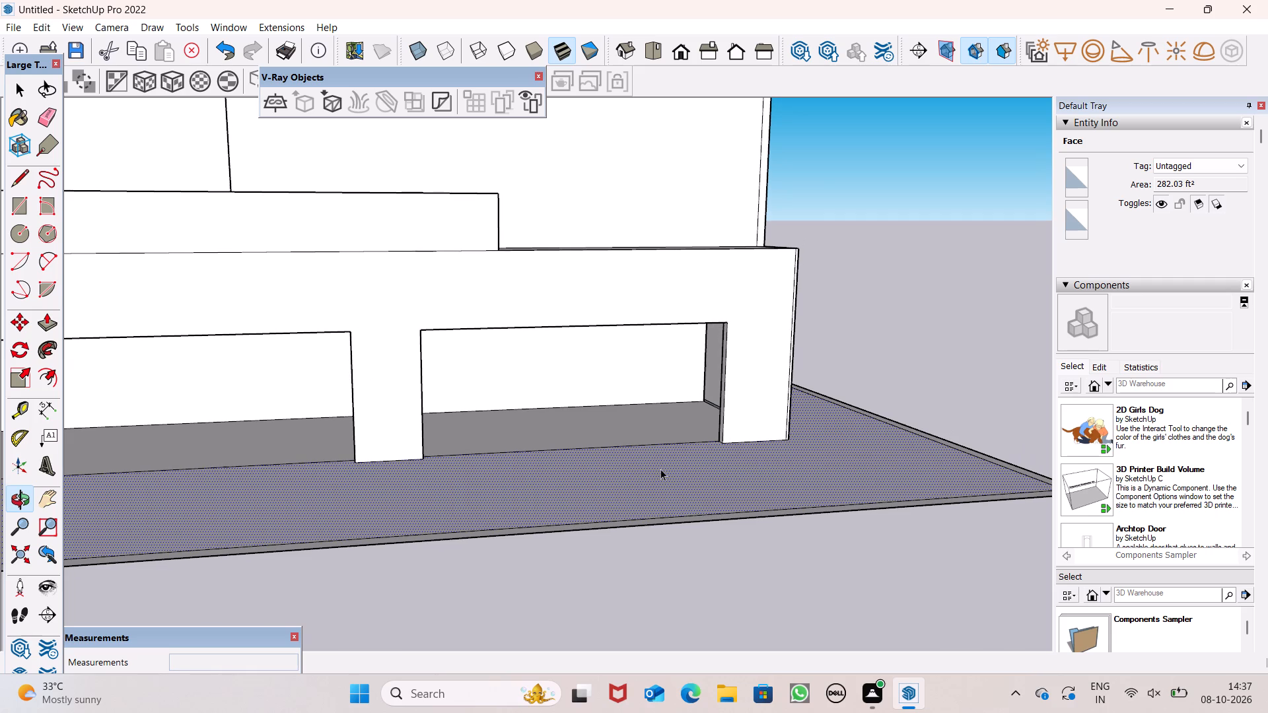
middle_click_drag(660, 469, 660, 447)
scroll(651, 314, "down", 1)
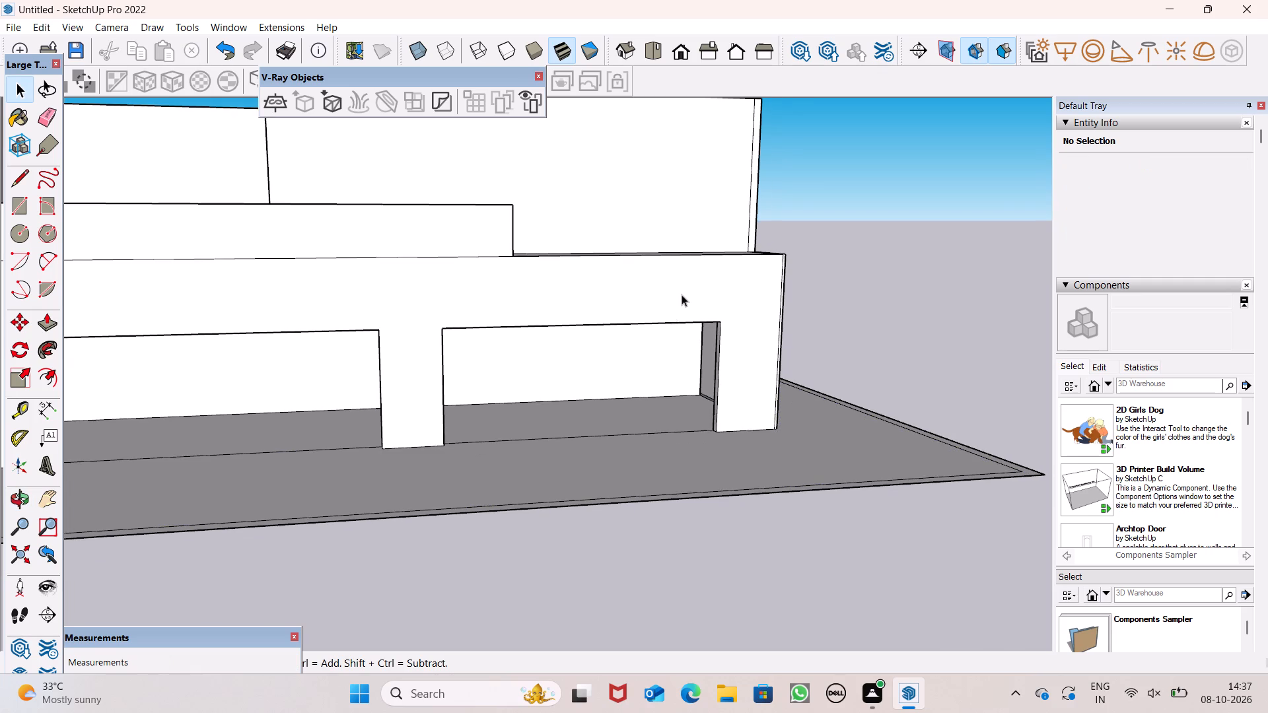
scroll(682, 297, "down", 10)
middle_click_drag(705, 292, 662, 408)
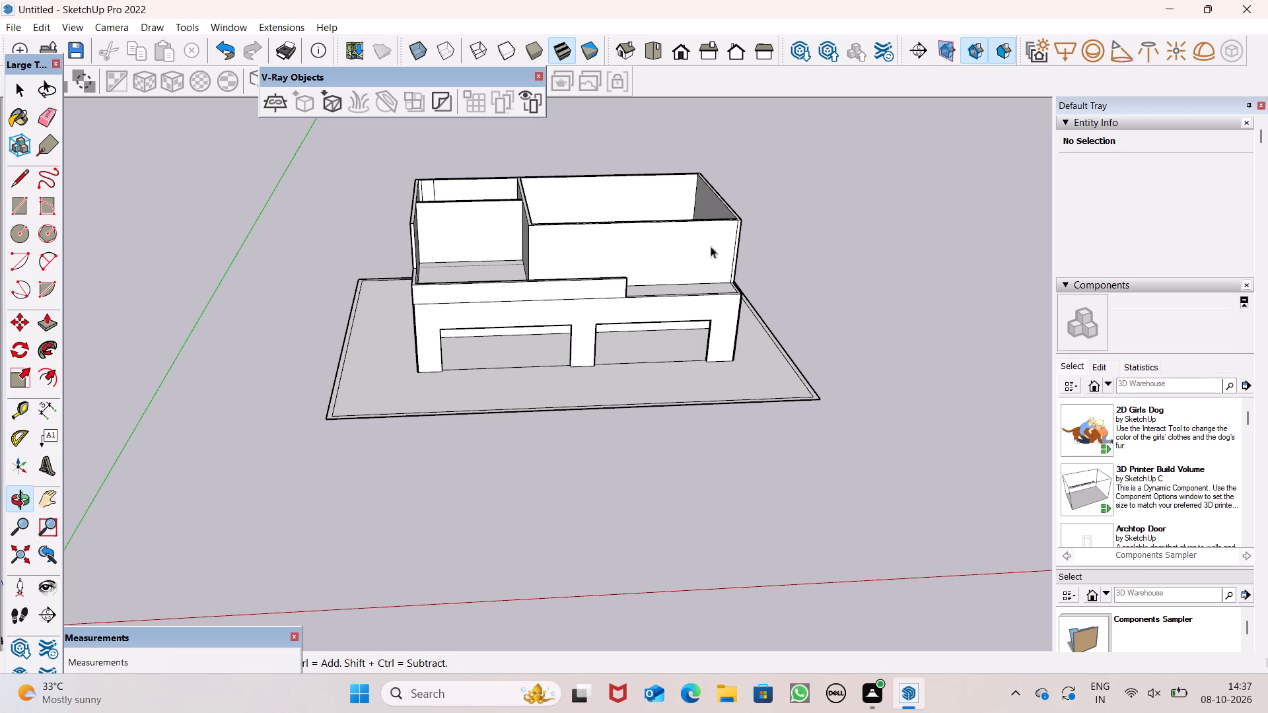
Push/Pull the underside of the beam over the front facade's left opening up 7 3/16".
middle_click_drag(397, 371, 392, 266)
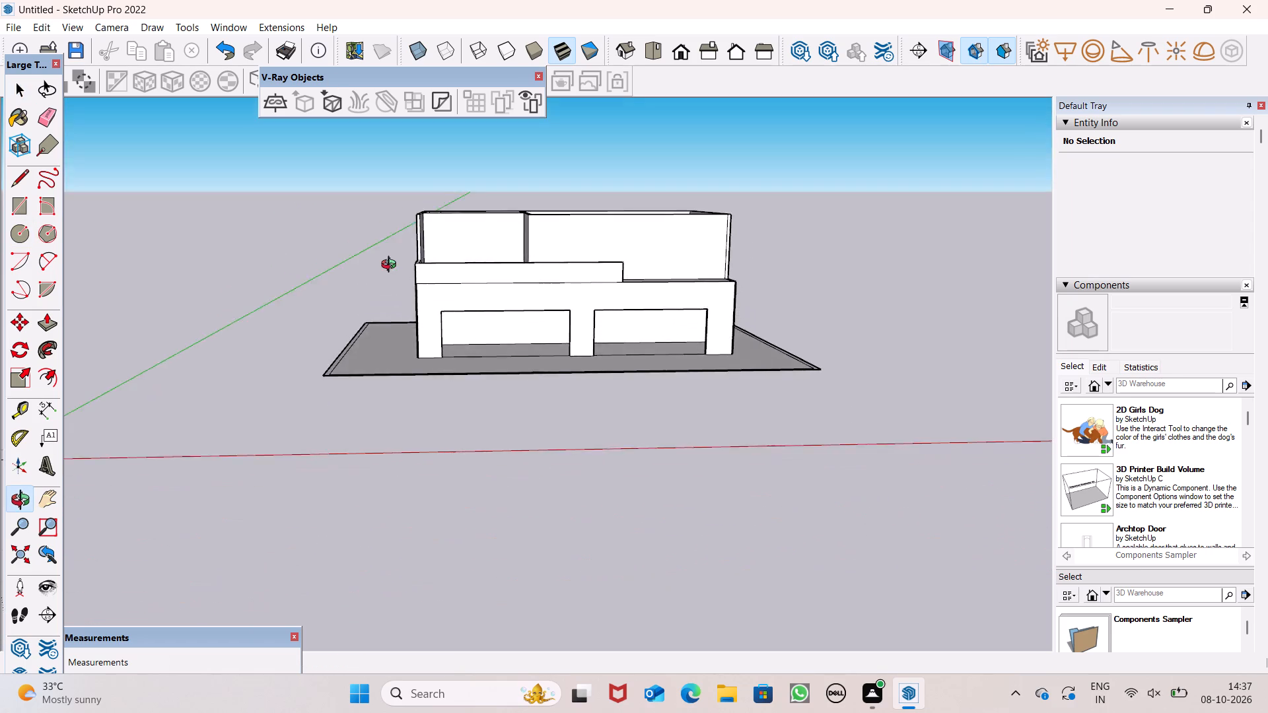
middle_click_drag(392, 266, 384, 234)
scroll(654, 322, "up", 5)
middle_click_drag(542, 312, 528, 281)
scroll(222, 265, "up", 2)
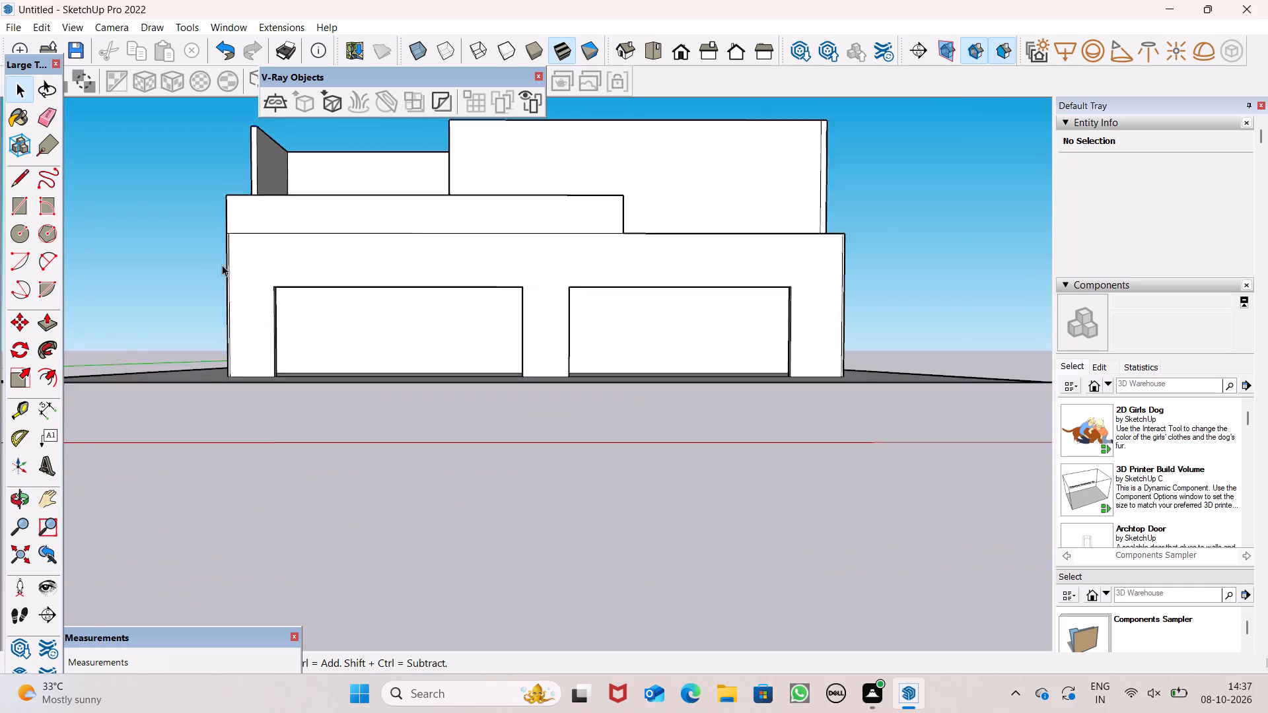
scroll(222, 265, "up", 3)
left_click(45, 326)
middle_click_drag(532, 328, 500, 259)
scroll(500, 259, "up", 5)
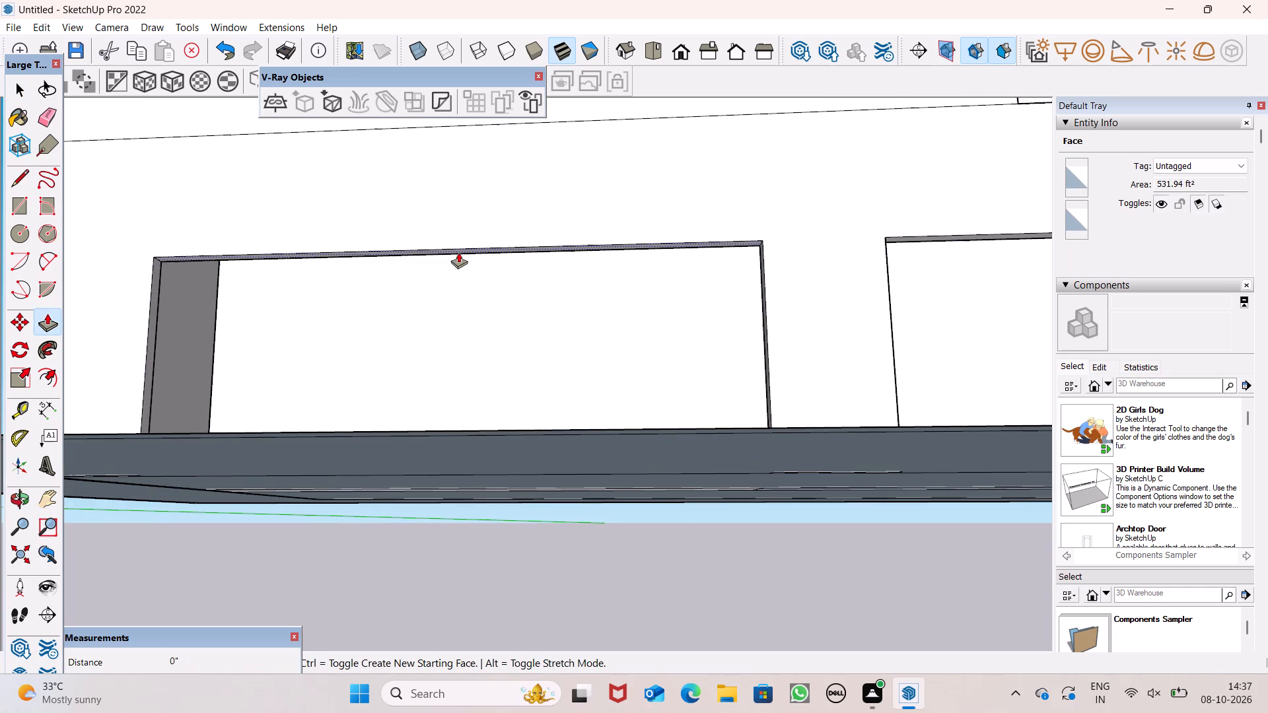
left_click_drag(458, 252, 458, 234)
Push/Pull the underside of the beam over the front facade's right opening up 5 7/16".
scroll(438, 285, "down", 2)
scroll(547, 285, "down", 4)
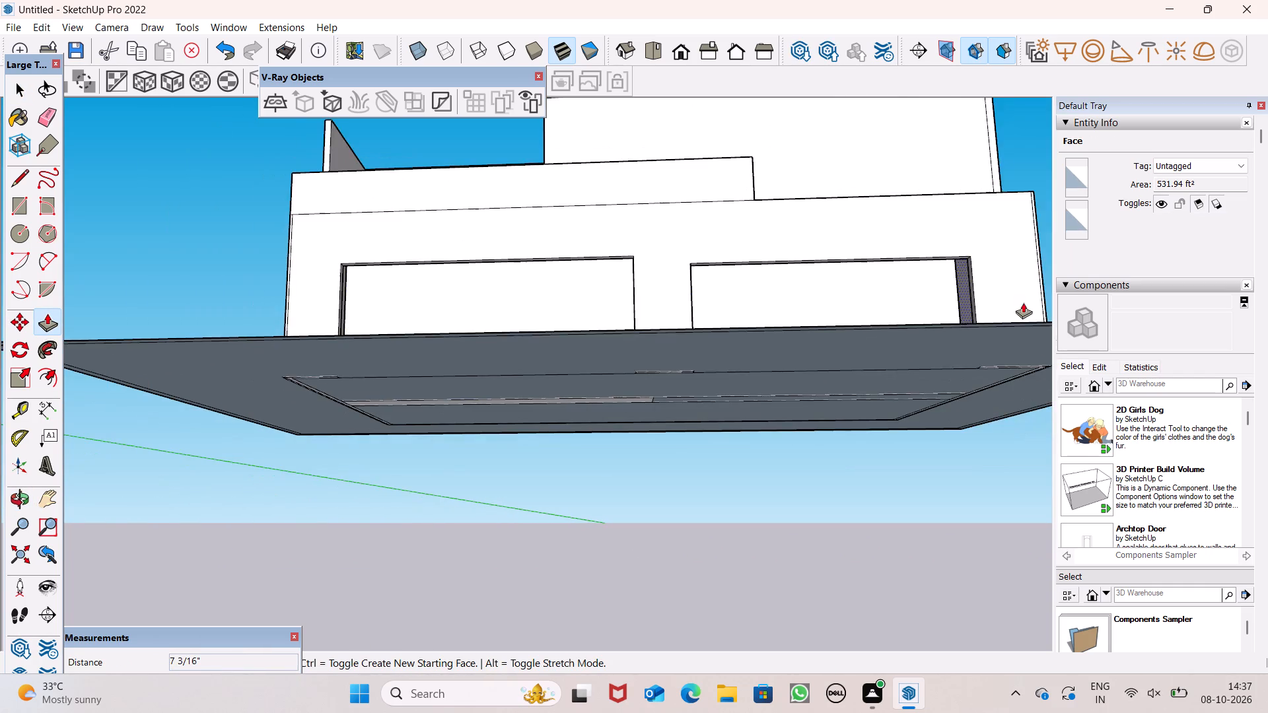
middle_click_drag(1006, 314, 775, 338)
scroll(531, 256, "up", 10)
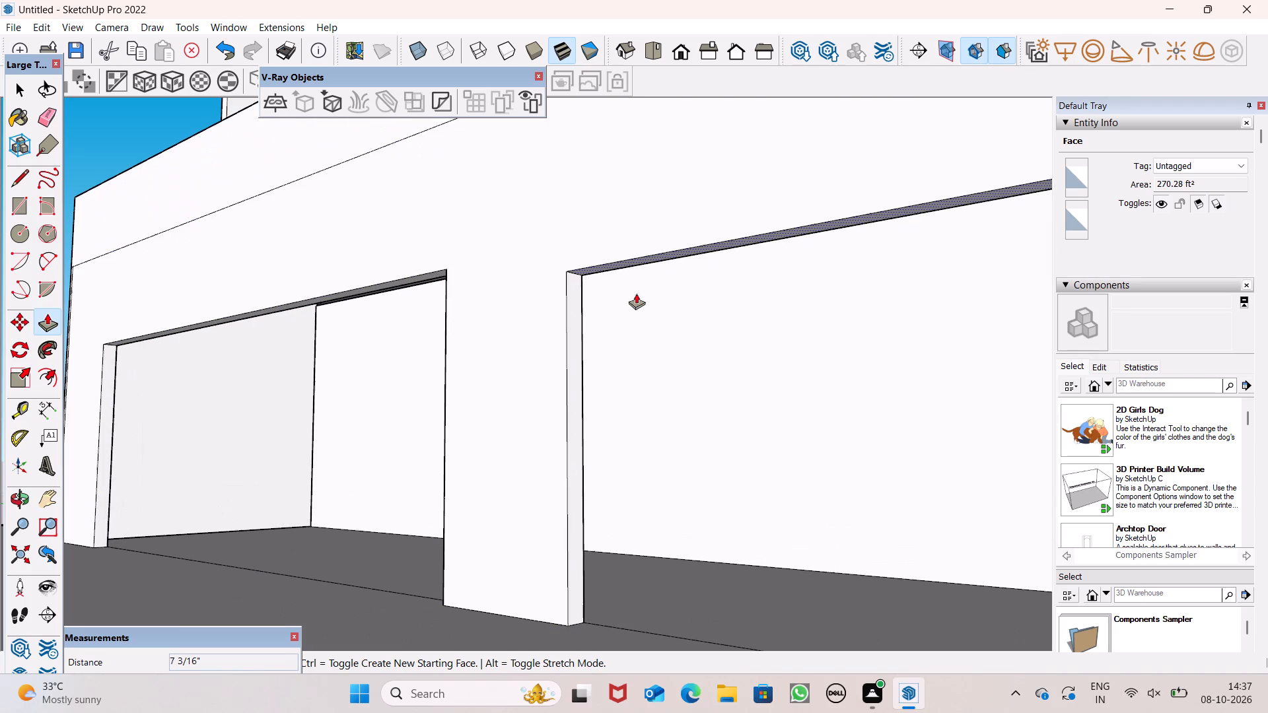
left_click_drag(607, 269, 597, 247)
Push/Pull the underside of the beam over the right opening slightly higher, toward the level of the left opening.
scroll(618, 275, "down", 3)
scroll(734, 285, "down", 2)
middle_click_drag(767, 303, 919, 409)
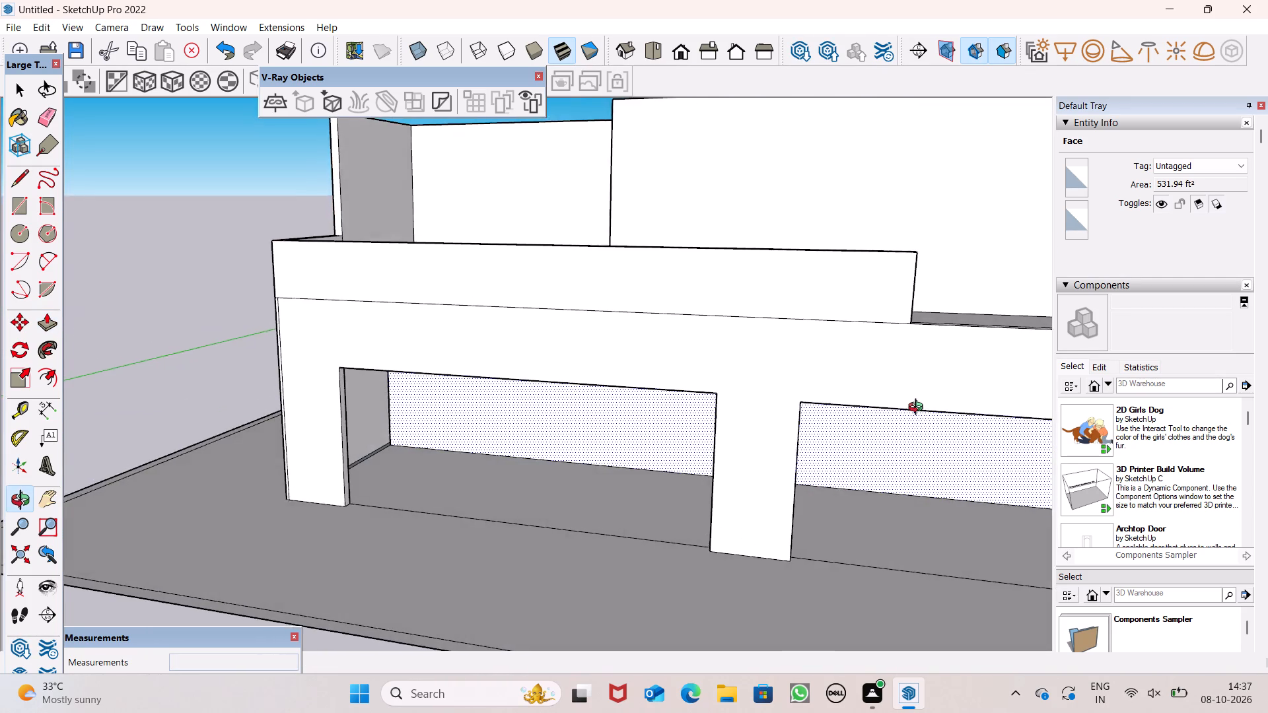
middle_click_drag(919, 409, 923, 386)
scroll(833, 411, "up", 4)
middle_click_drag(833, 403, 737, 336)
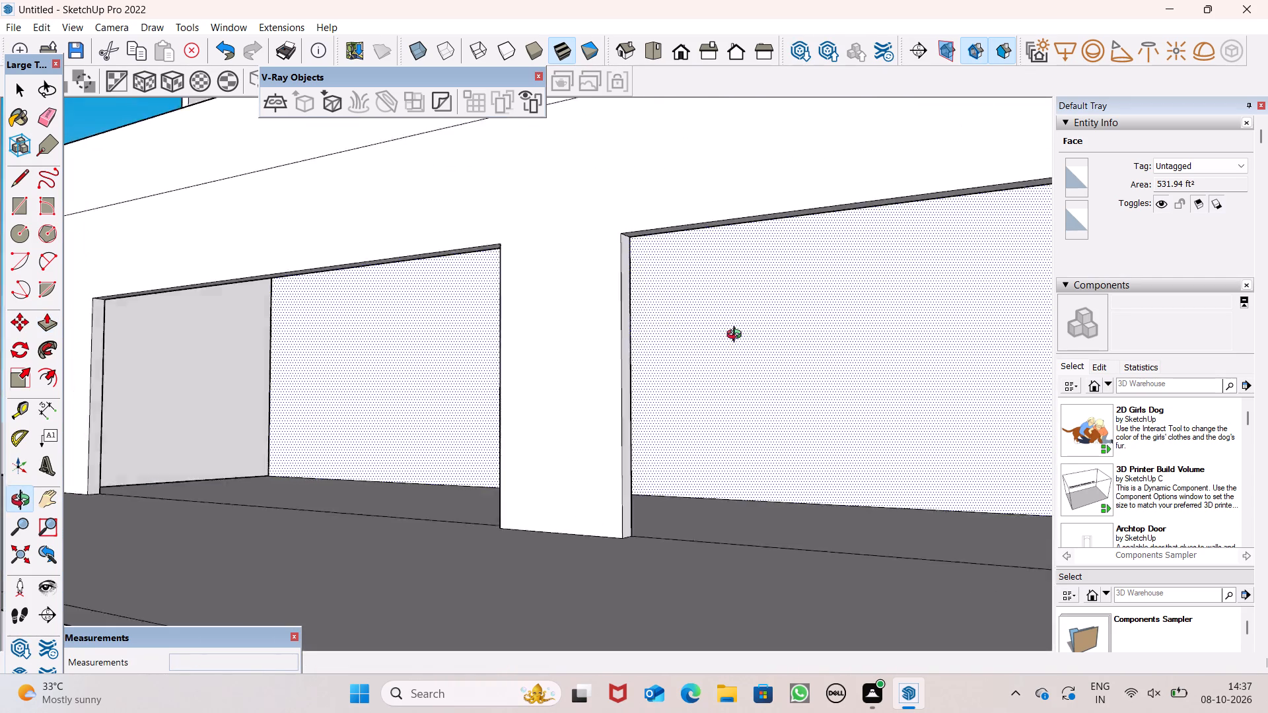
middle_click_drag(737, 336, 724, 310)
scroll(724, 310, "up", 1)
scroll(592, 90, "up", 6)
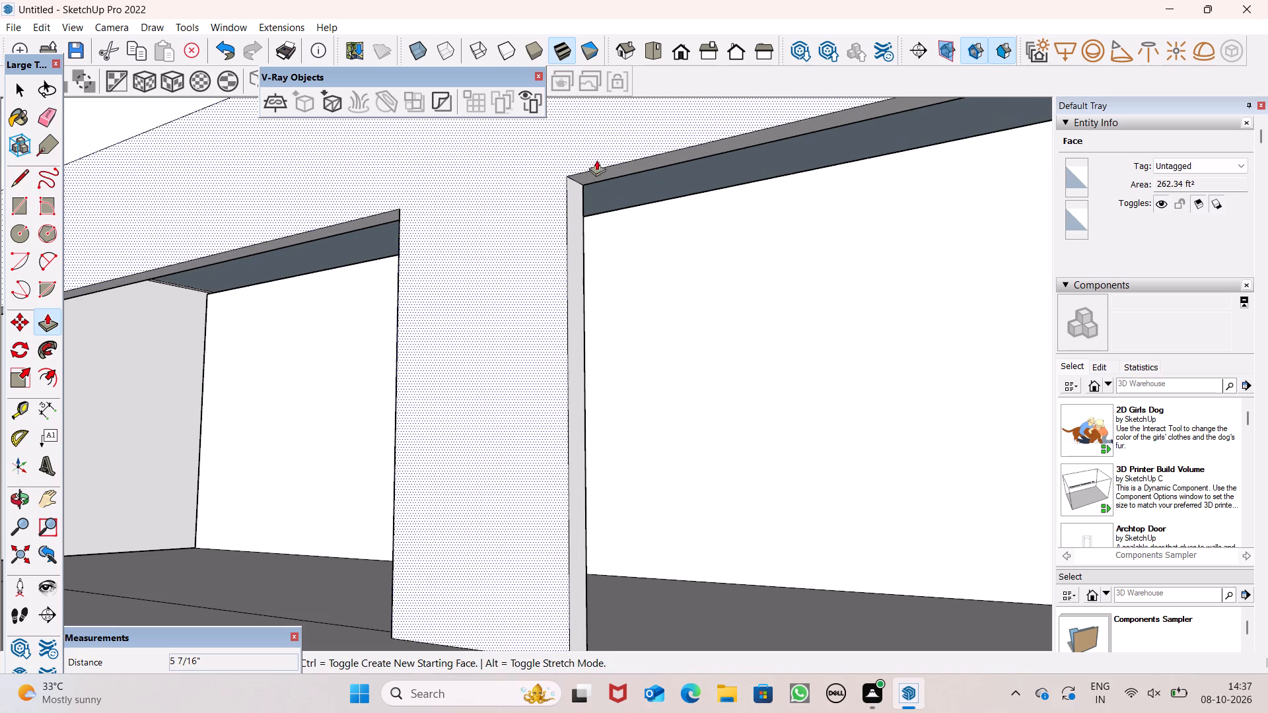
left_click(605, 177)
left_click(606, 172)
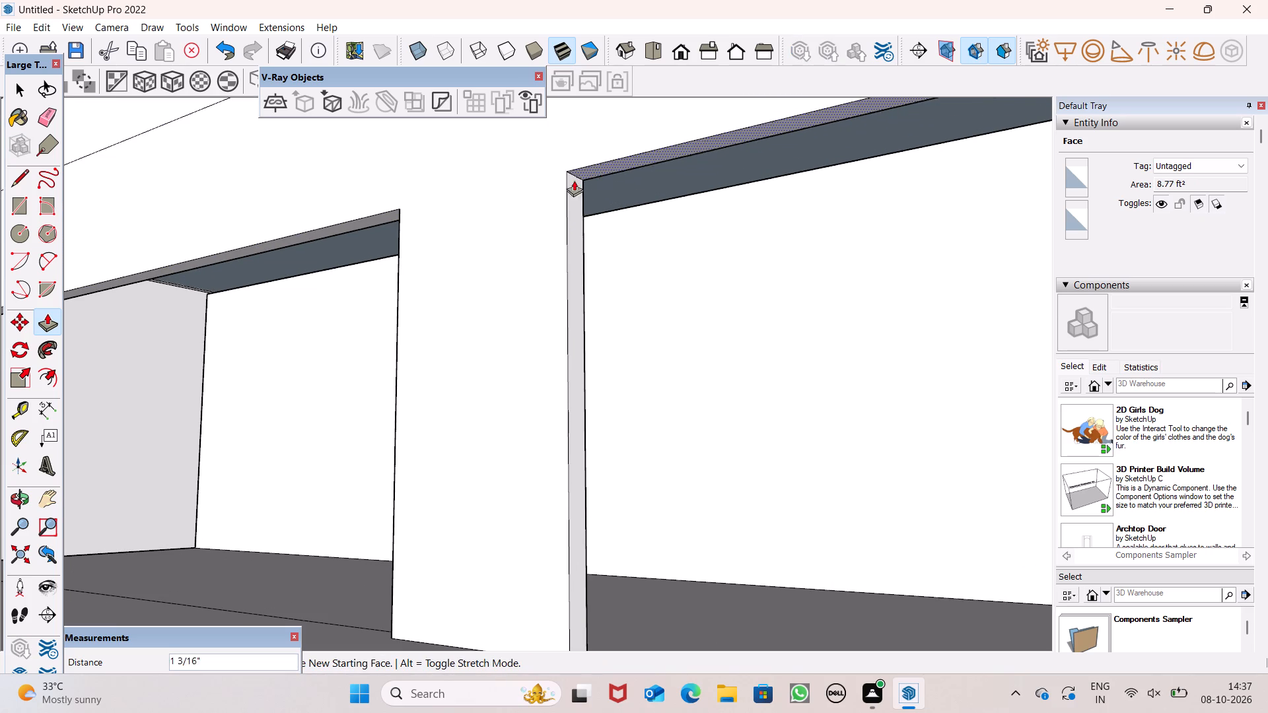
left_click(306, 145)
key("space")
Push/Pull the underside of the beam over the right front opening slightly higher, finishing with a 1/4" adjustment.
scroll(481, 320, "down", 1)
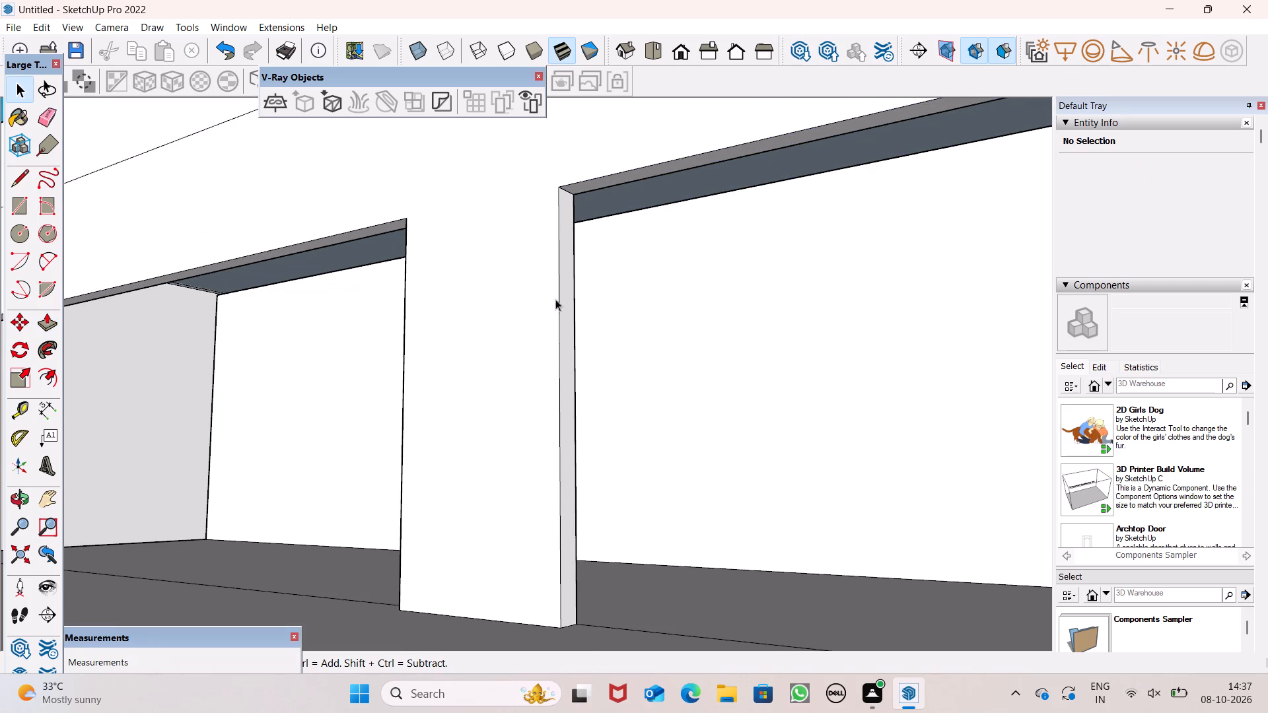
scroll(581, 272, "down", 6)
scroll(643, 294, "up", 1)
middle_click_drag(643, 294, 772, 384)
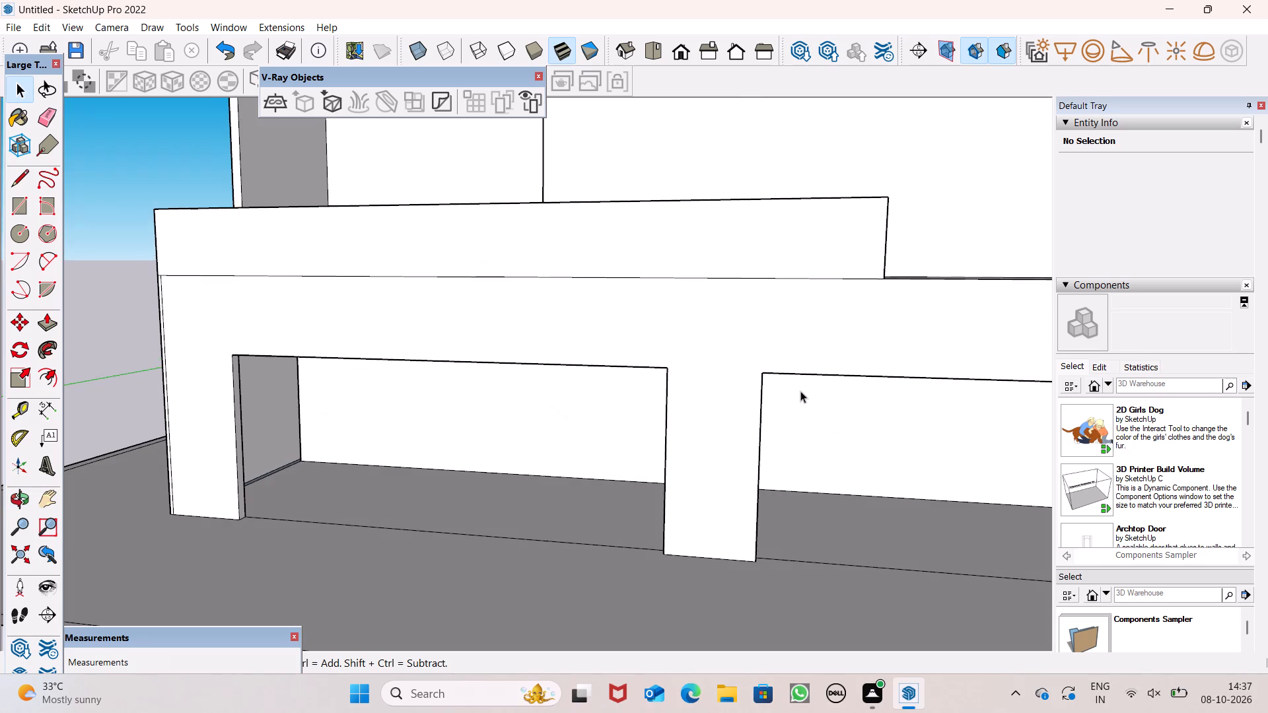
scroll(800, 391, "up", 4)
scroll(707, 280, "up", 1)
scroll(699, 360, "down", 7)
middle_click_drag(842, 430, 666, 317)
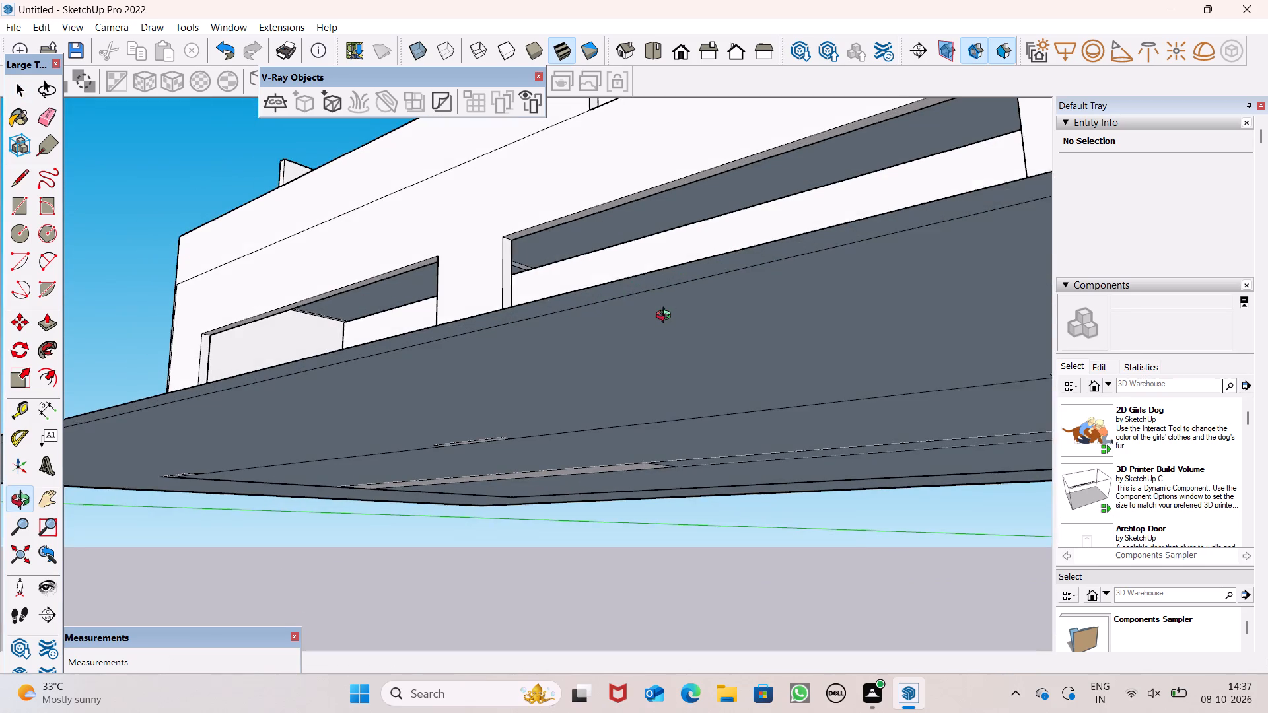
middle_click_drag(666, 317, 666, 318)
left_click(52, 323)
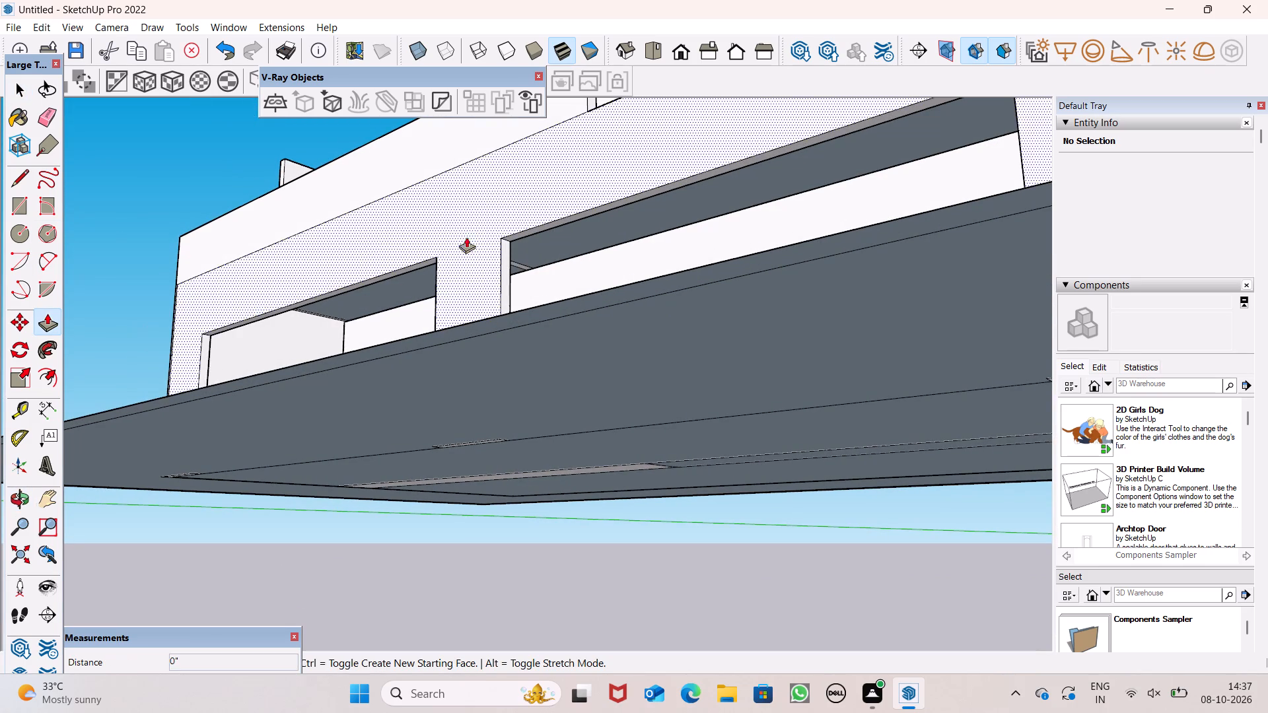
scroll(564, 250, "up", 4)
scroll(546, 237, "down", 3)
scroll(467, 219, "up", 4)
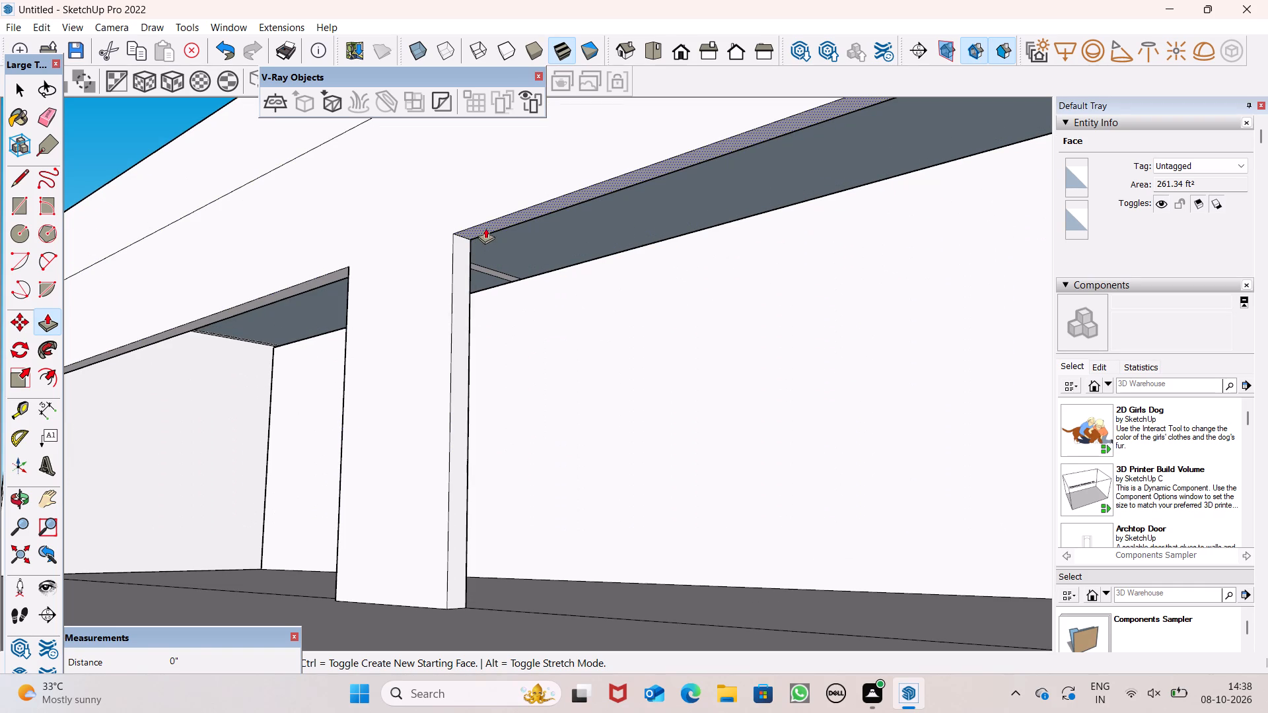
left_click_drag(485, 228, 476, 221)
left_click_drag(476, 221, 472, 215)
left_click(472, 215)
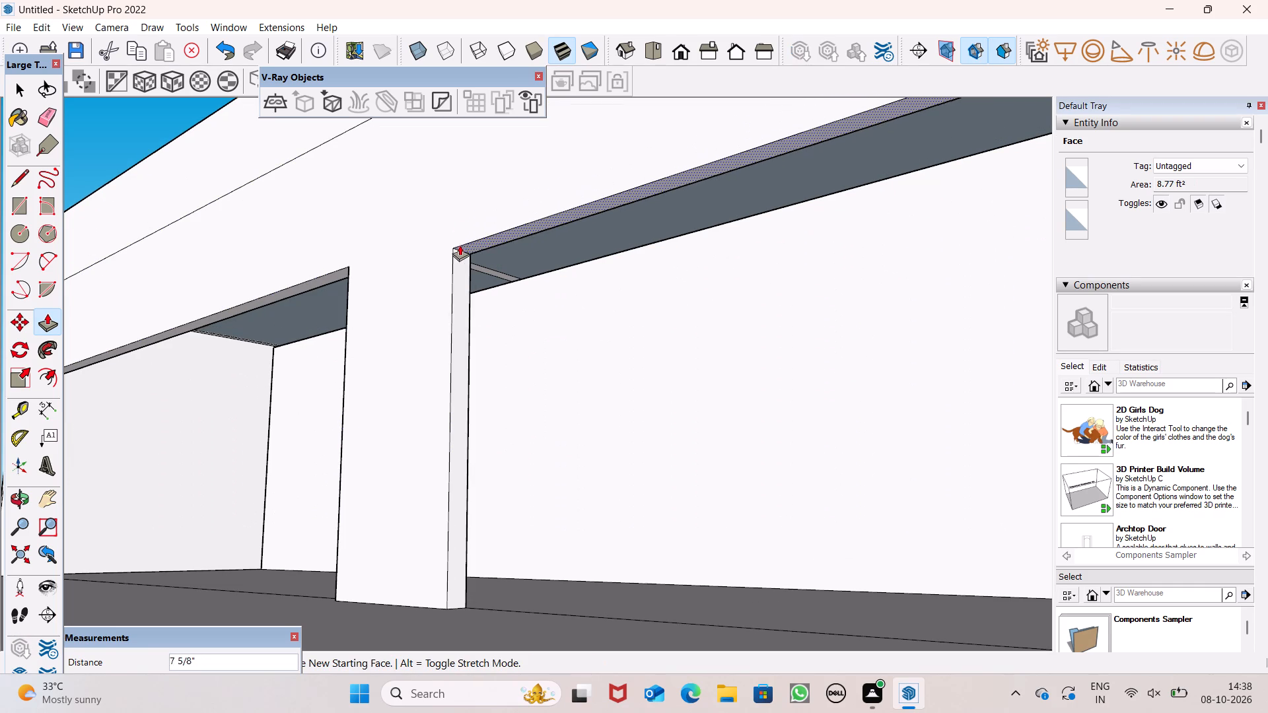
left_click(464, 215)
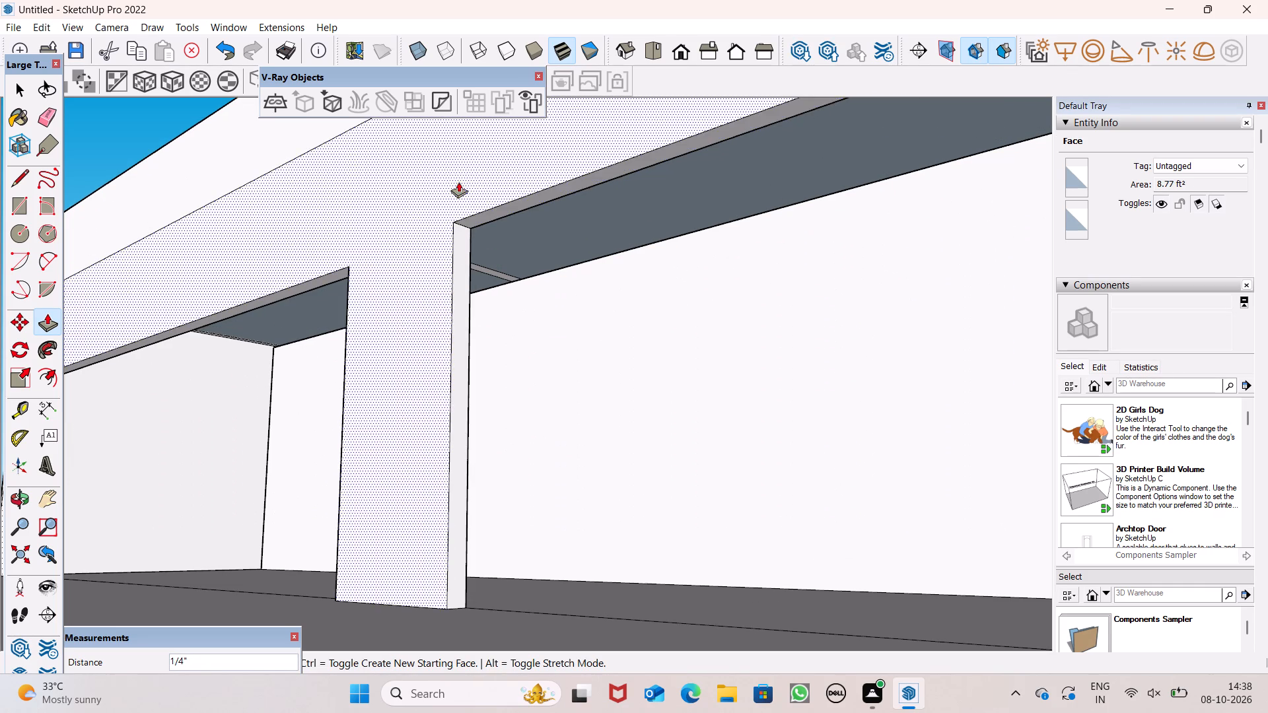
Push/Pull the underside of the beam over the left front opening slightly toward the level of the right opening.
scroll(464, 188, "down", 8)
middle_click_drag(541, 234, 753, 333)
scroll(734, 292, "down", 2)
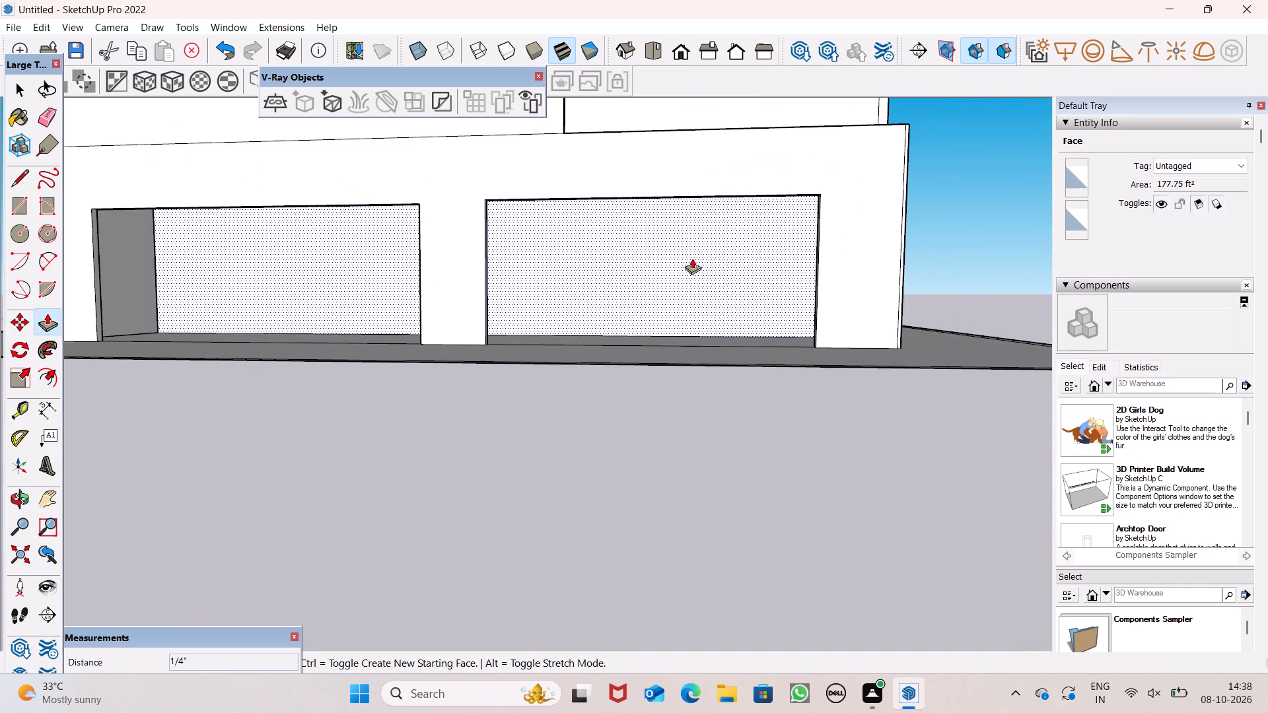
scroll(678, 249, "down", 2)
scroll(148, 186, "up", 1)
scroll(164, 185, "down", 1)
scroll(180, 184, "up", 5)
middle_click_drag(526, 269, 472, 211)
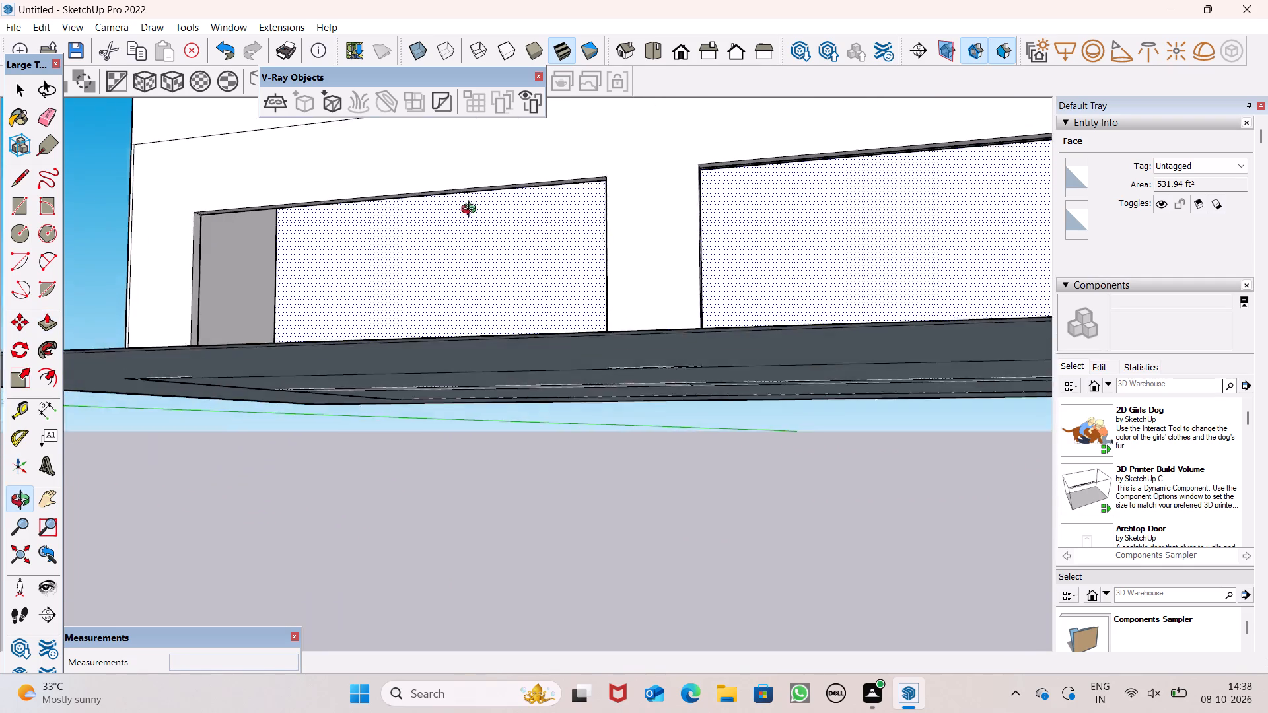
middle_click_drag(472, 211, 470, 203)
scroll(544, 170, "down", 1)
scroll(544, 170, "up", 5)
left_click(602, 170)
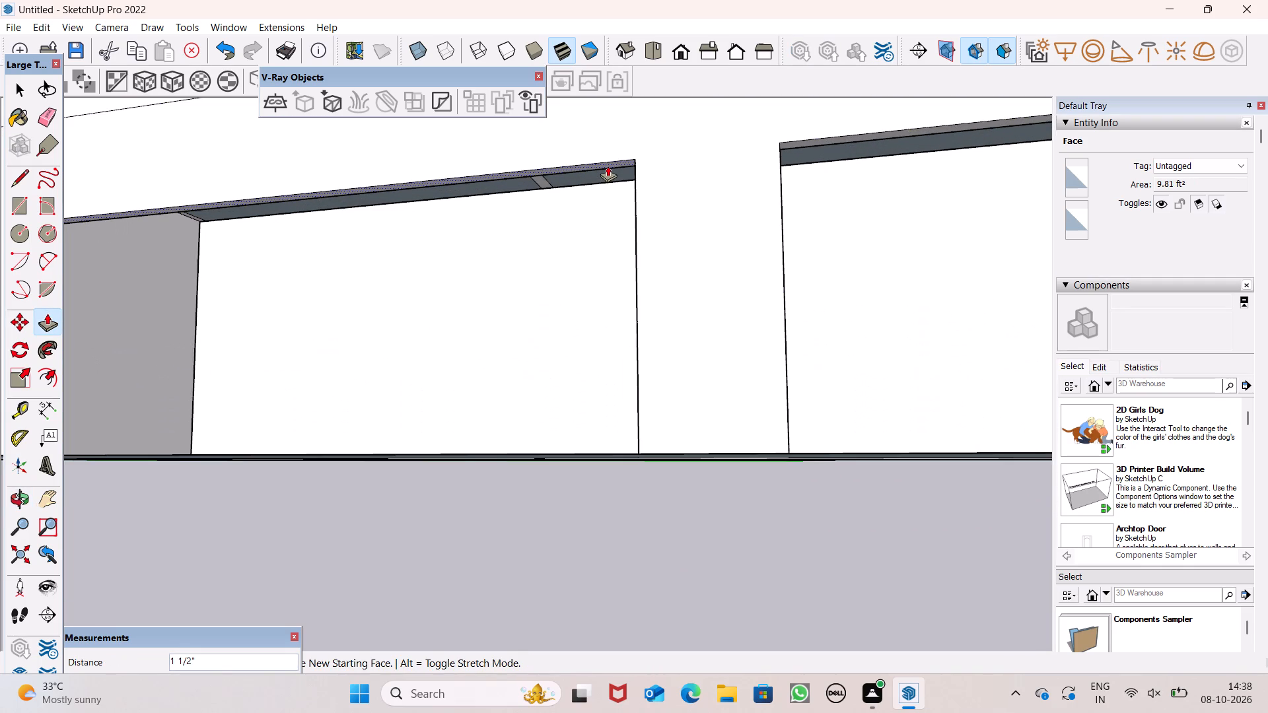
left_click(608, 166)
key("space")
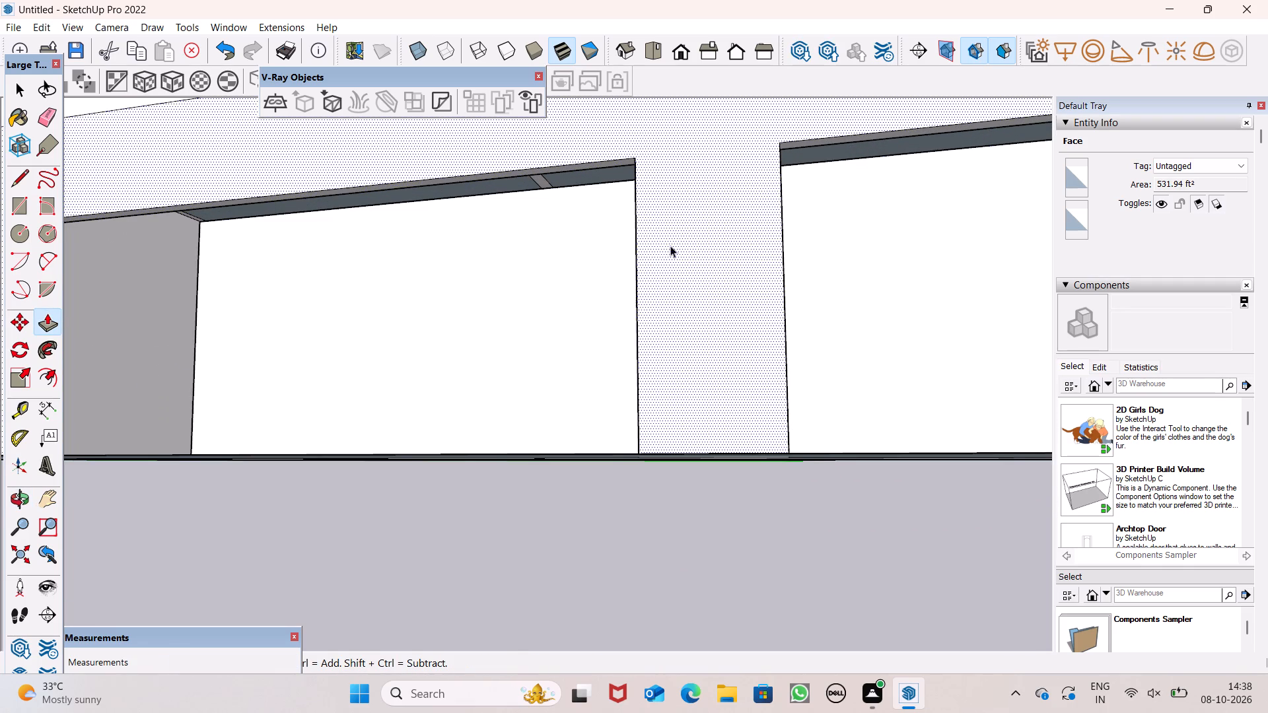
key("space")
Draw a nearly square window rectangle of about 27 ft² on the interior wall behind the left front opening.
scroll(679, 264, "down", 5)
middle_click_drag(676, 278, 708, 350)
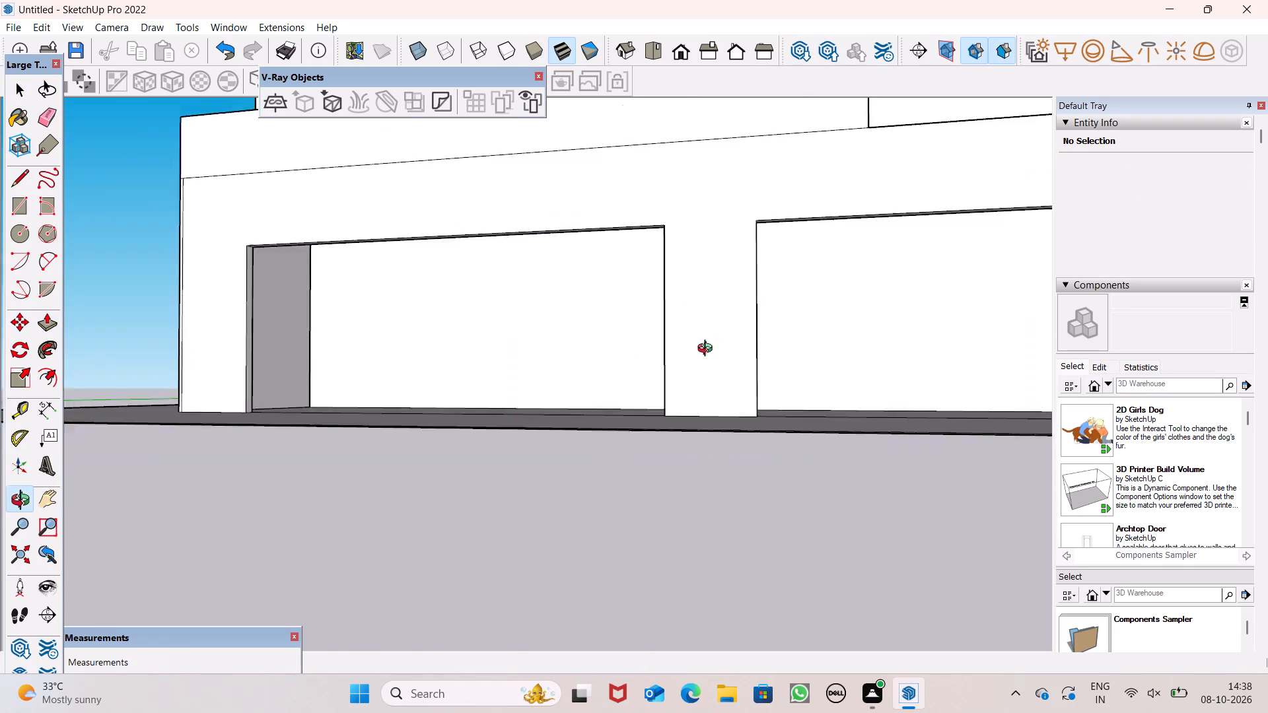
middle_click_drag(708, 350, 748, 393)
scroll(726, 316, "down", 5)
middle_click_drag(748, 355, 765, 294)
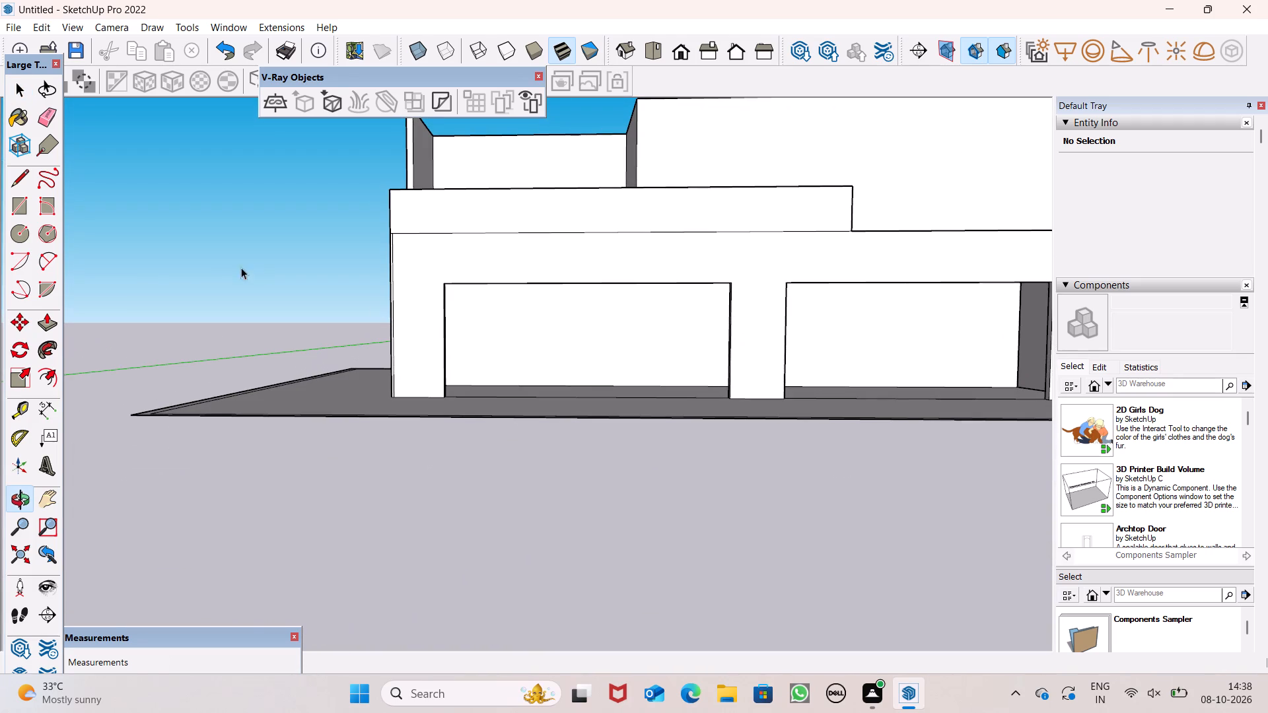
left_click(23, 209)
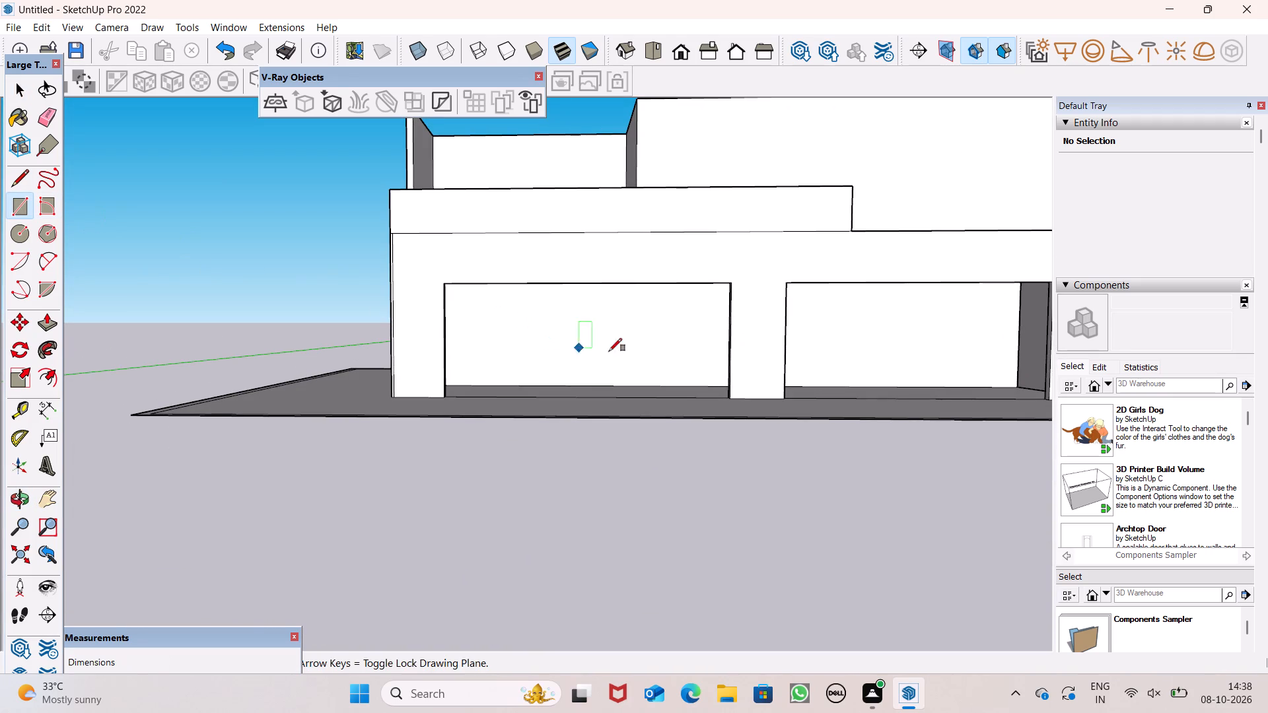
middle_click_drag(687, 364, 687, 355)
scroll(613, 301, "up", 7)
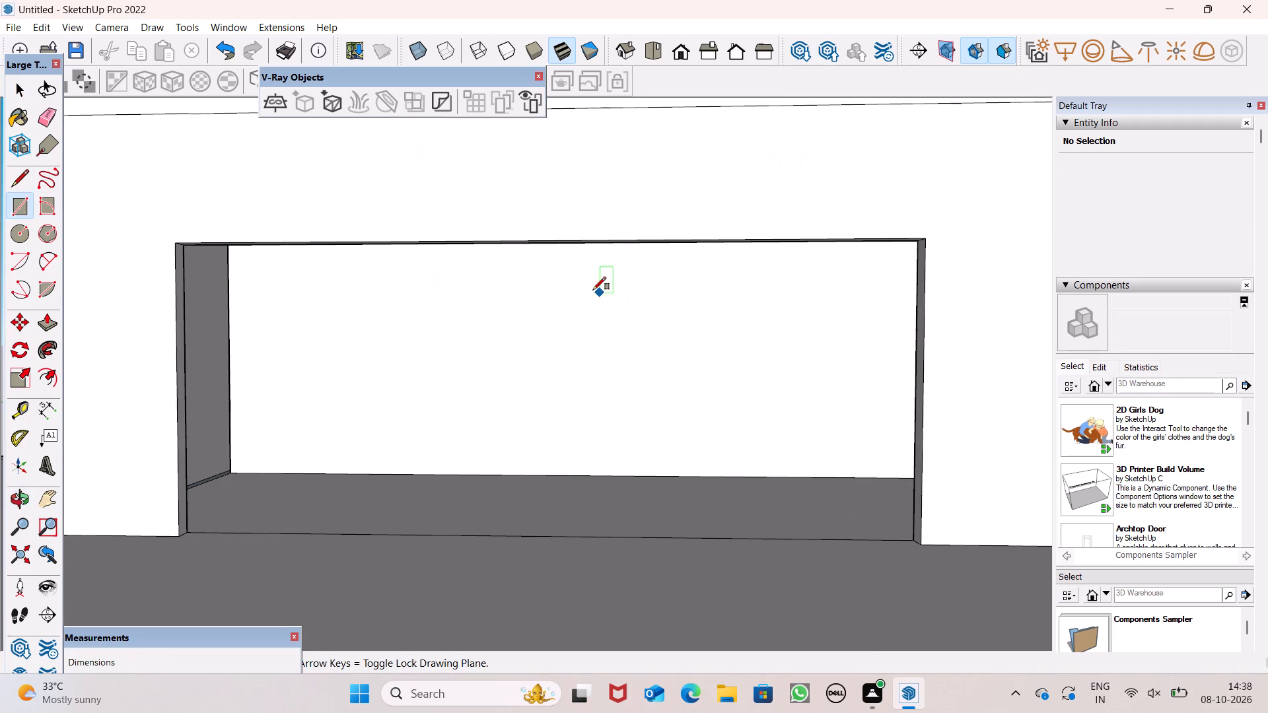
scroll(757, 315, "up", 4)
left_click_drag(546, 261, 550, 265)
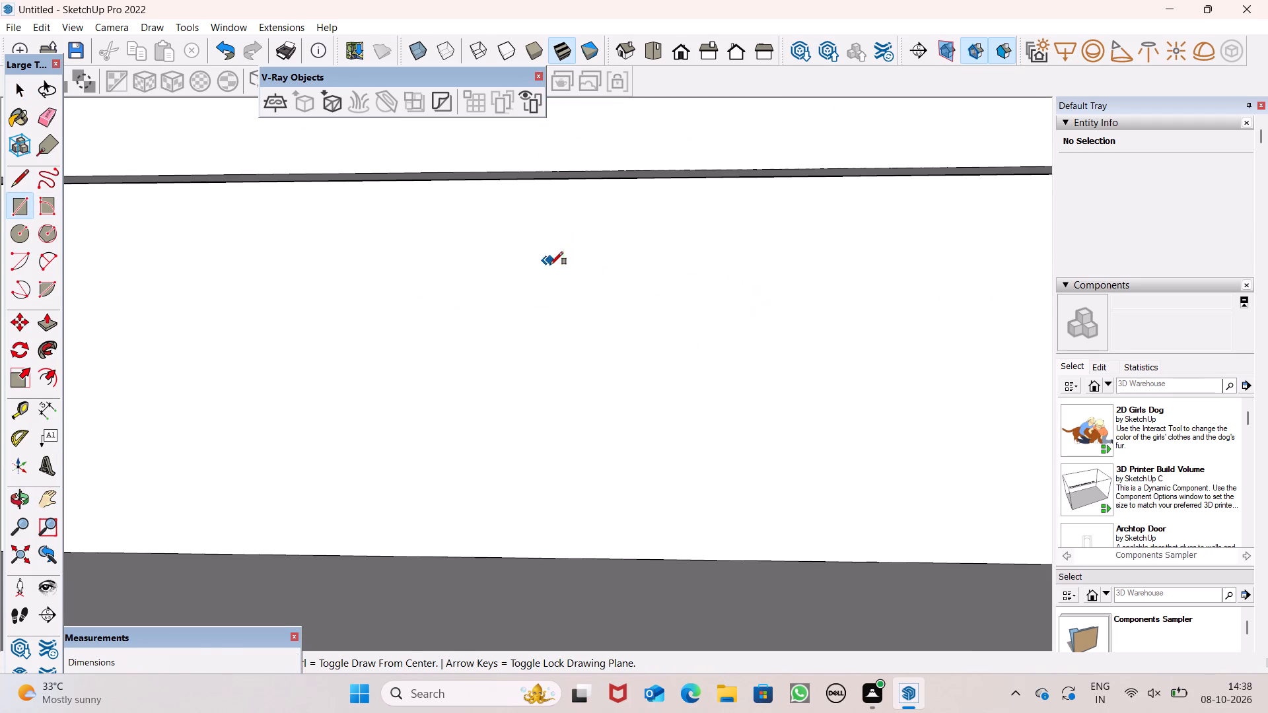
left_click_drag(550, 265, 560, 274)
left_click(740, 465)
key("space")
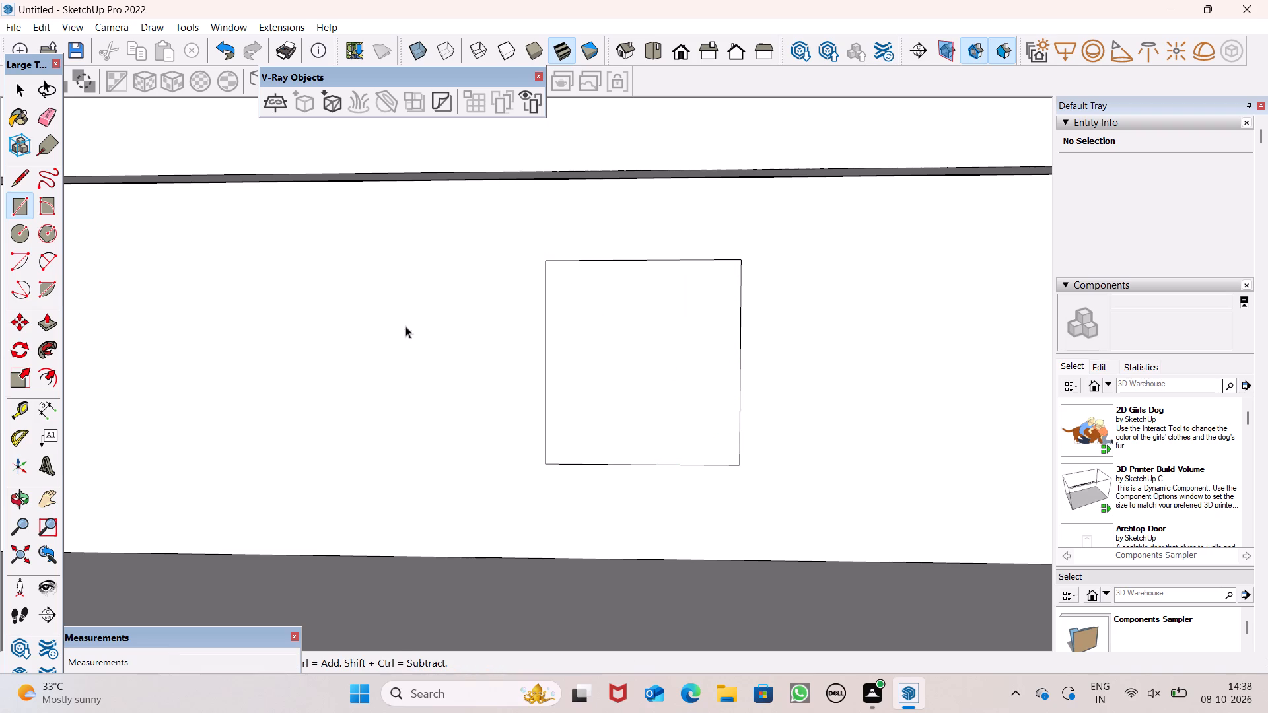
Copy the window rectangle sideways along the interior wall to behind the right front opening.
scroll(286, 345, "down", 6)
double_click(517, 382)
scroll(450, 390, "down", 4)
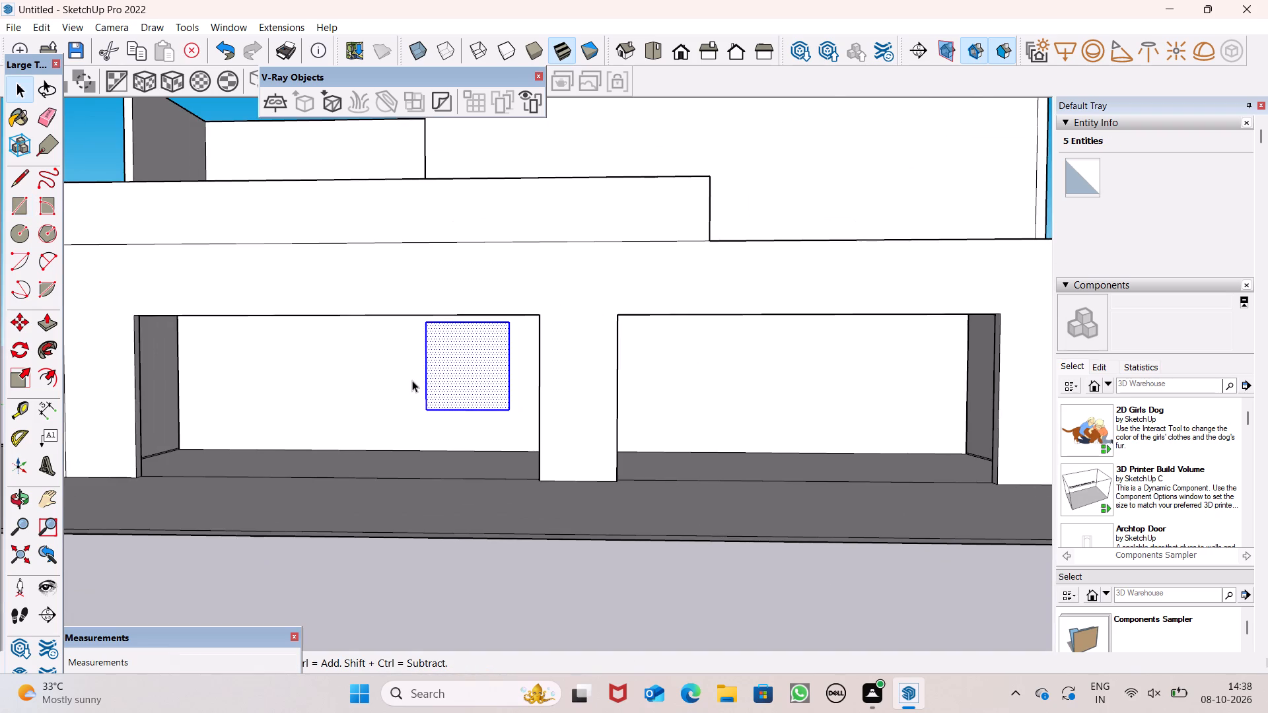
key("m")
key("Return")
left_click_drag(439, 373, 511, 382)
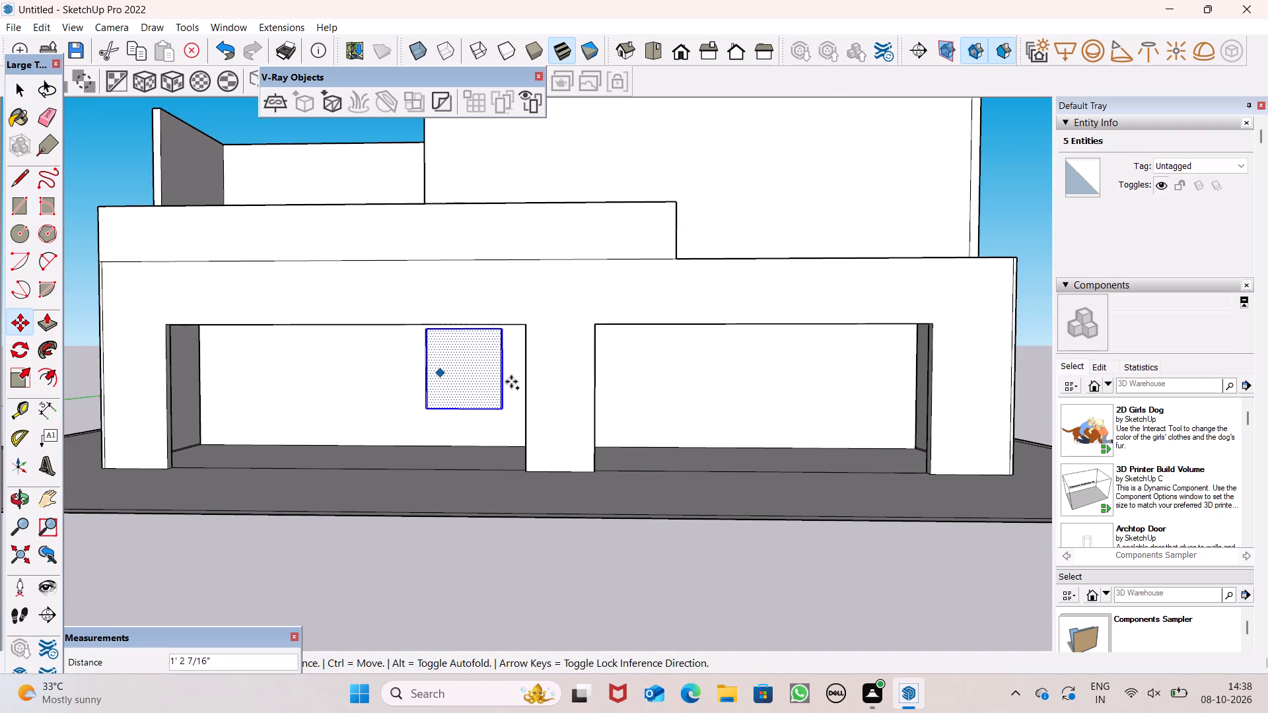
left_click_drag(511, 382, 683, 374)
key("space")
left_click_drag(493, 627, 495, 615)
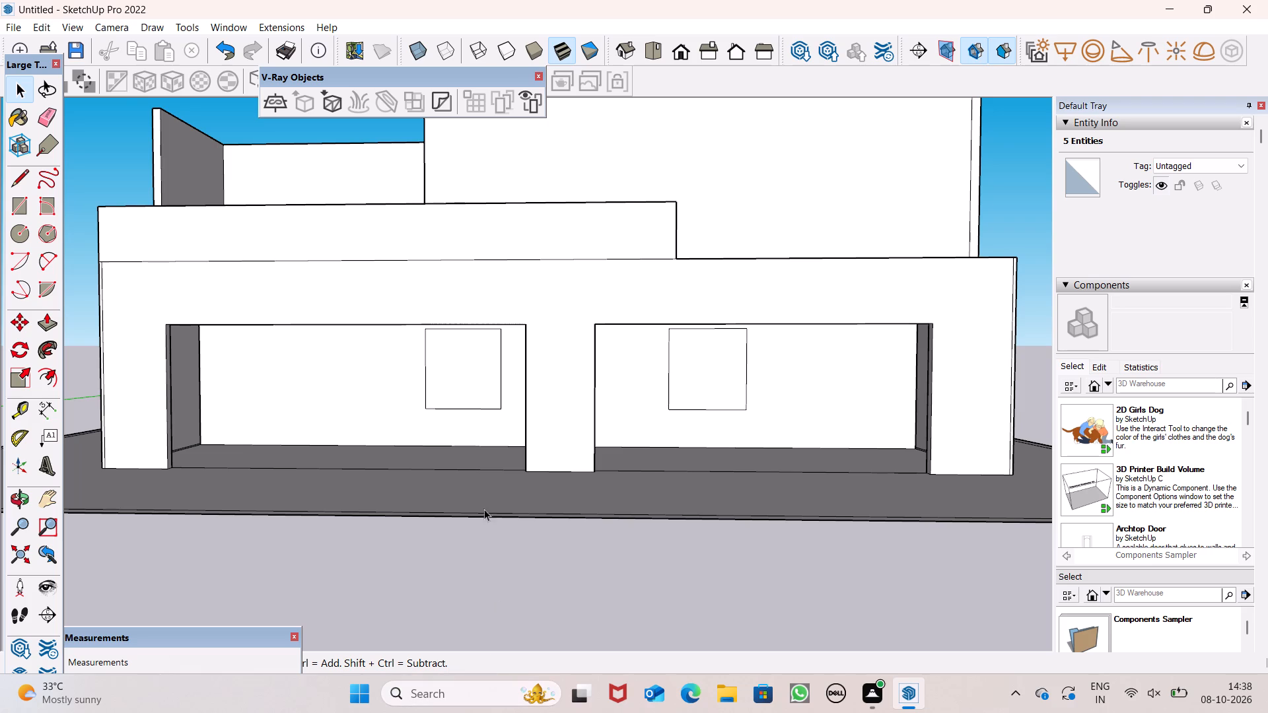
Push/Pull both window rectangles 2' 9 5/16" inward to cut two window openings through the interior wall.
left_click(38, 325)
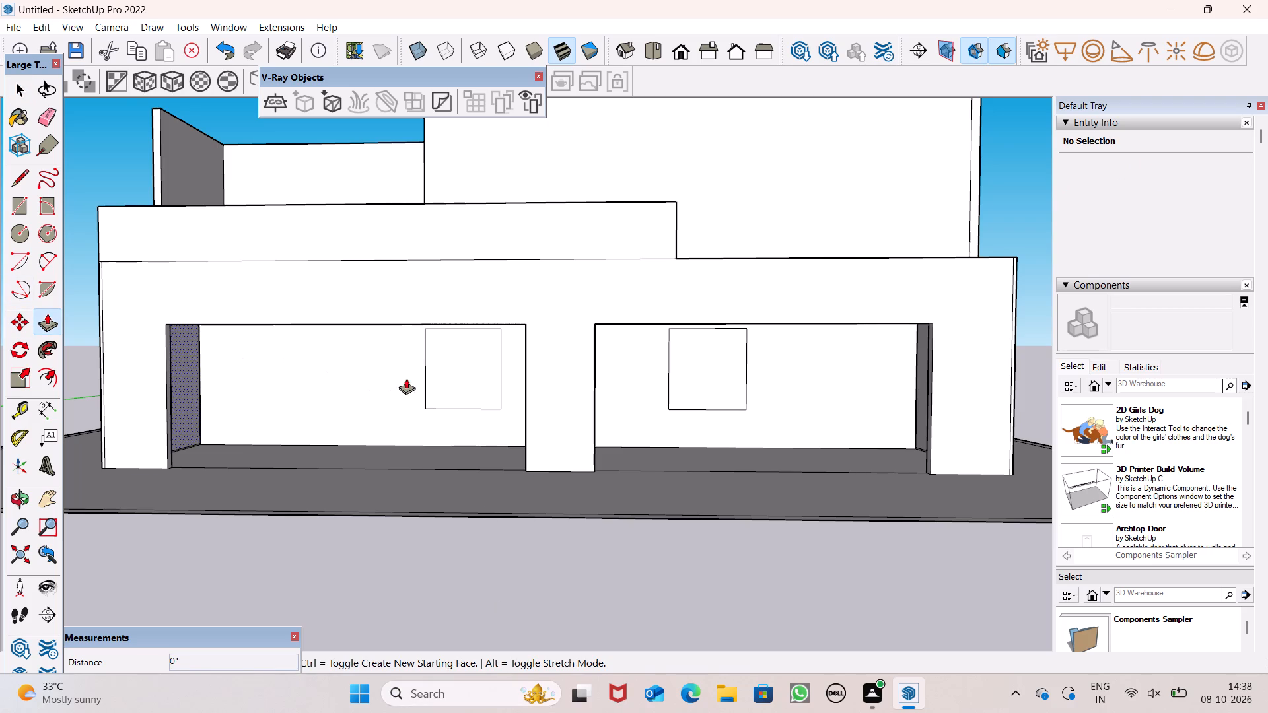
left_click_drag(472, 391, 476, 376)
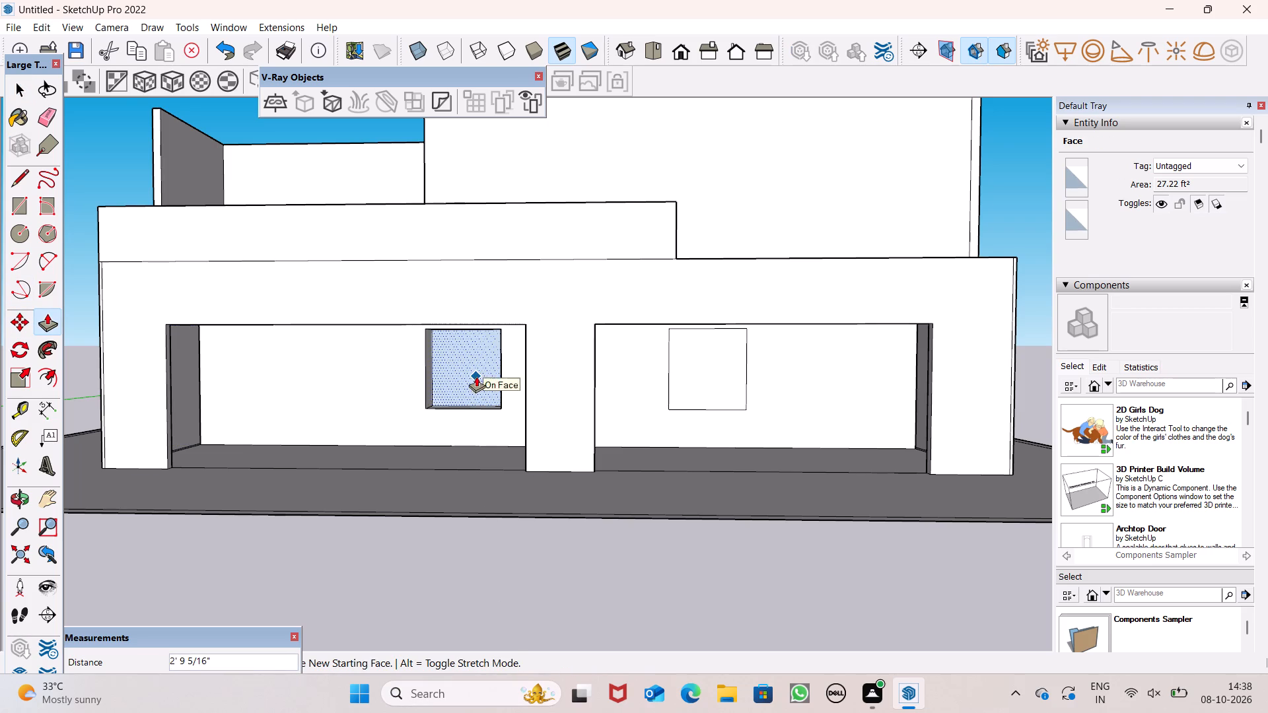
left_click_drag(476, 376, 479, 370)
middle_click_drag(538, 412, 583, 467)
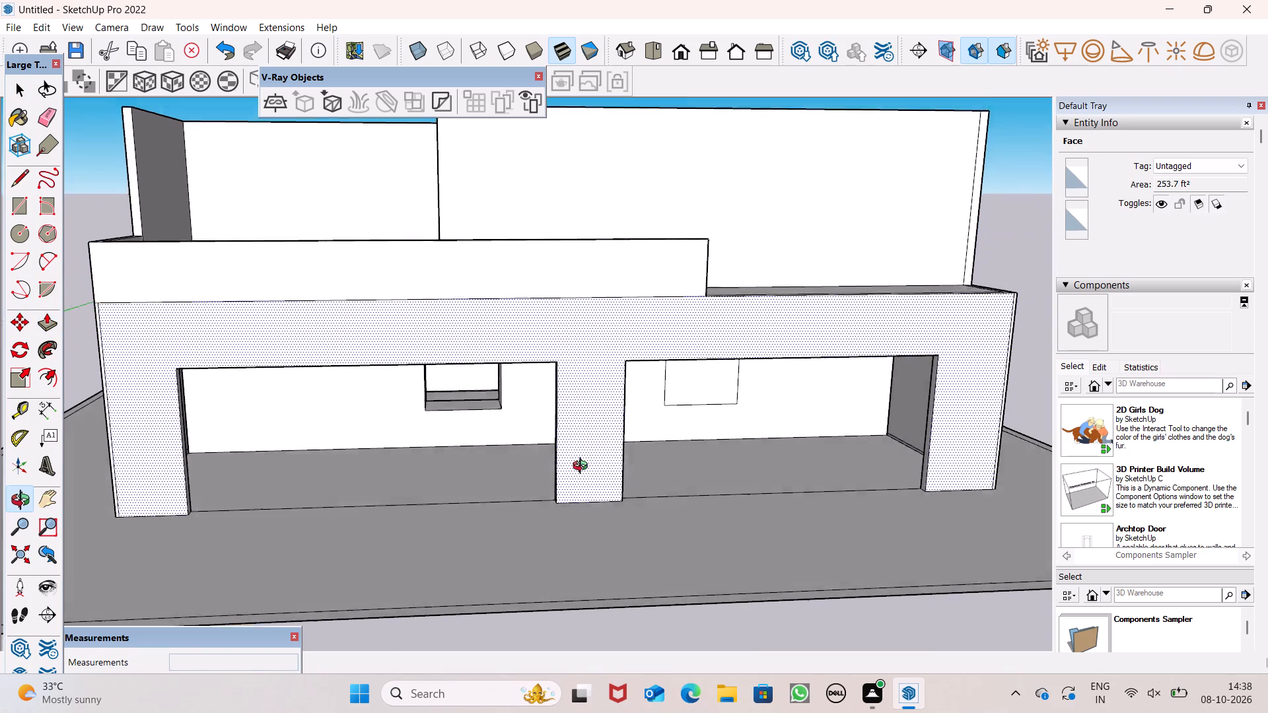
middle_click_drag(583, 467, 569, 461)
left_click_drag(710, 390, 701, 374)
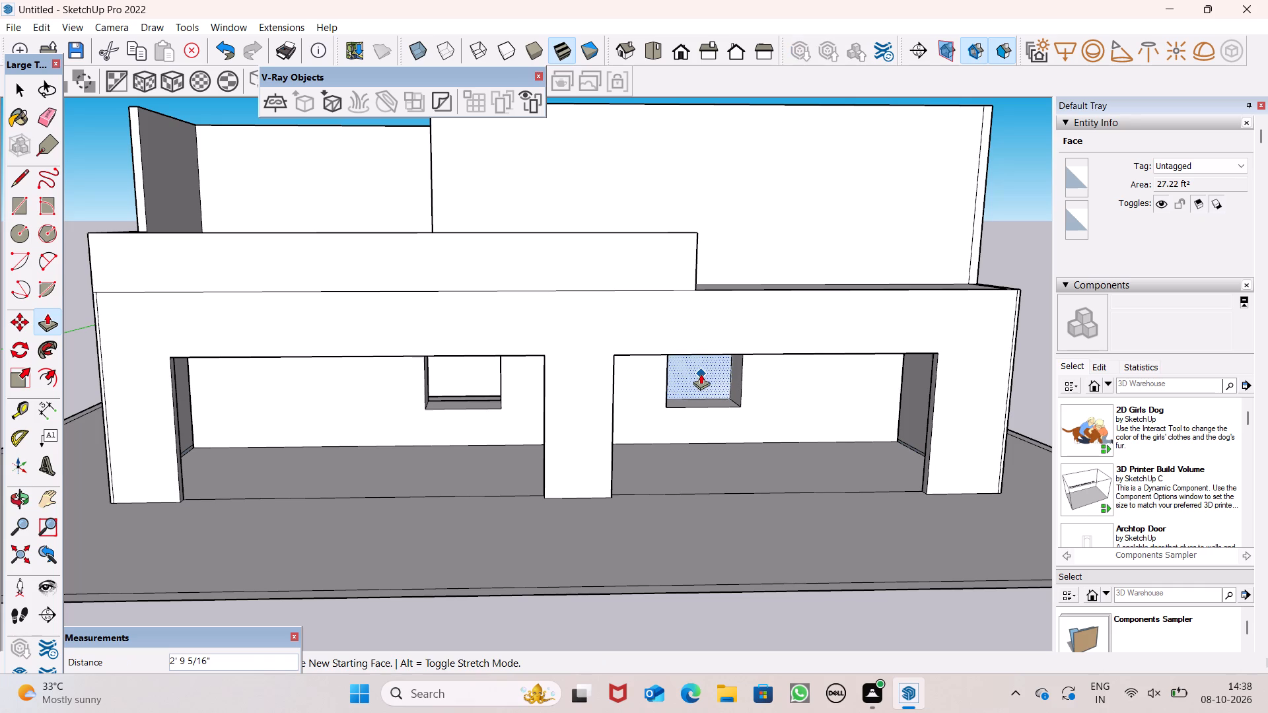
left_click_drag(701, 374, 703, 368)
Push/Pull the sill of the left window opening down 6 5/16".
scroll(726, 403, "down", 1)
middle_click_drag(737, 419, 664, 343)
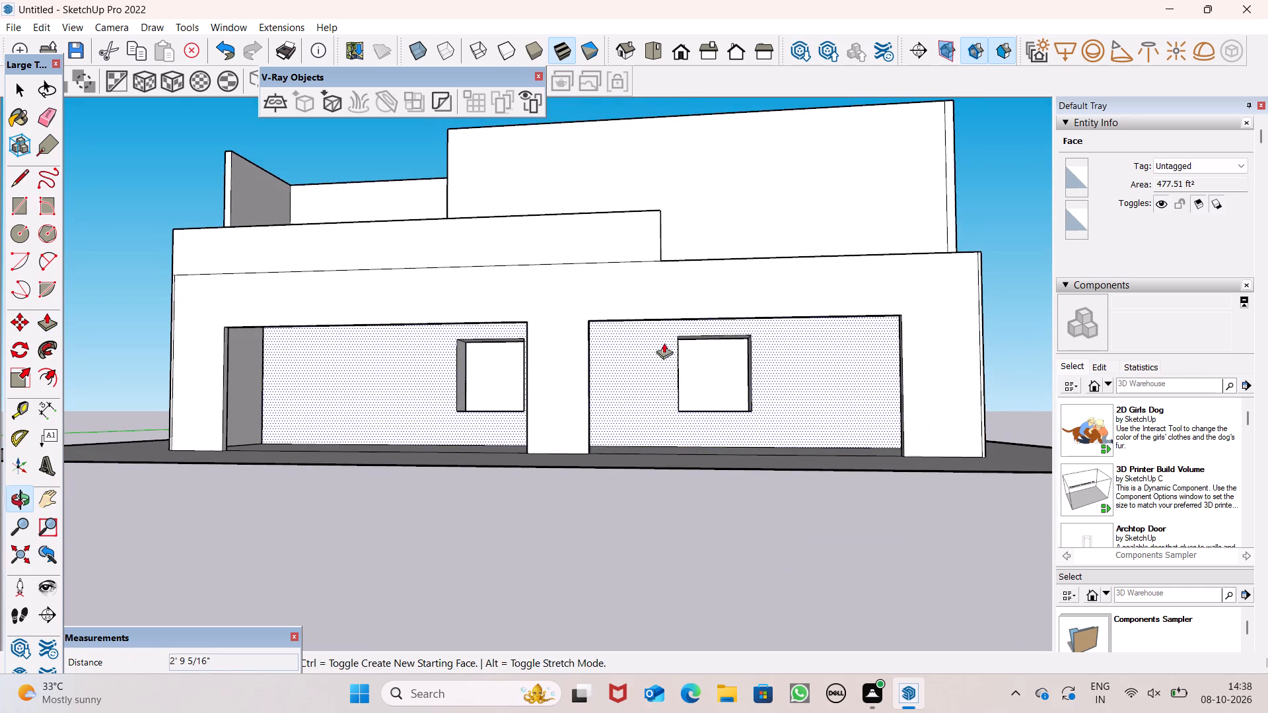
scroll(703, 391, "down", 1)
middle_click_drag(684, 413, 706, 455)
scroll(499, 365, "up", 3)
scroll(505, 380, "down", 1)
scroll(505, 380, "up", 1)
middle_click_drag(547, 394, 551, 366)
scroll(550, 370, "up", 6)
middle_click_drag(517, 448, 520, 476)
scroll(521, 485, "up", 1)
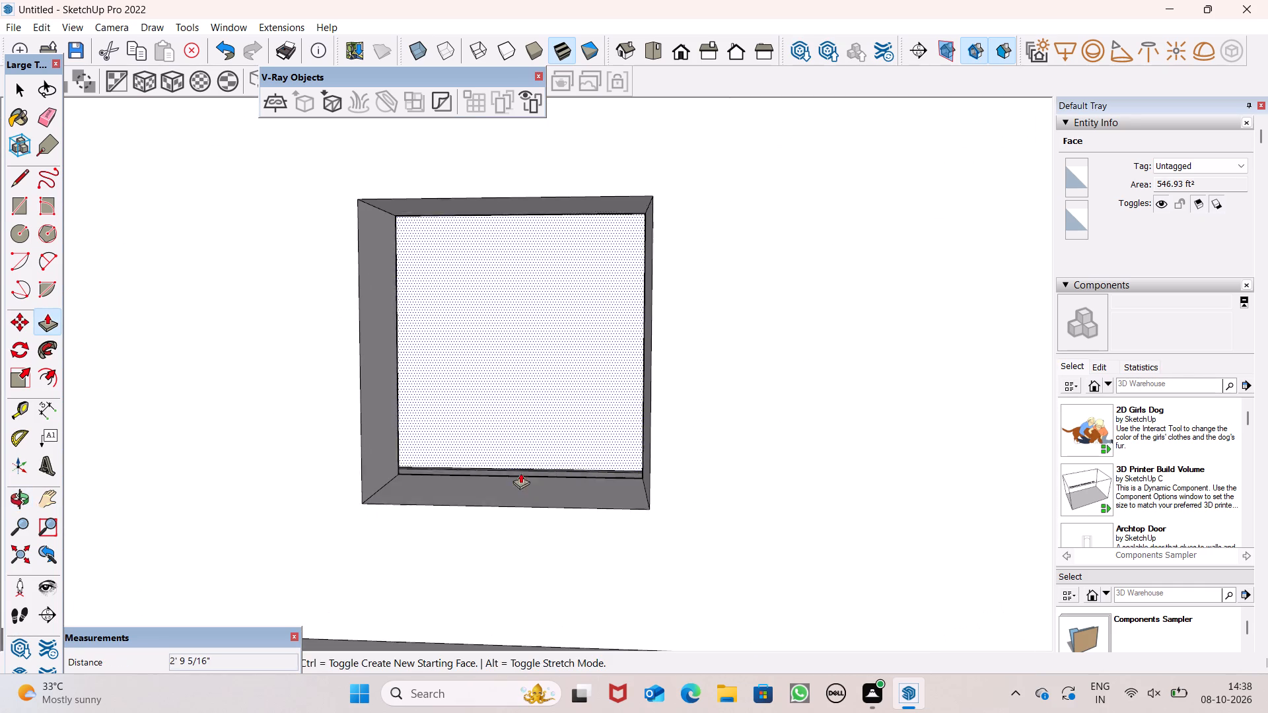
left_click_drag(510, 494, 505, 522)
Push/Pull the sill of the right window opening down 5 13/16".
scroll(392, 302, "down", 2)
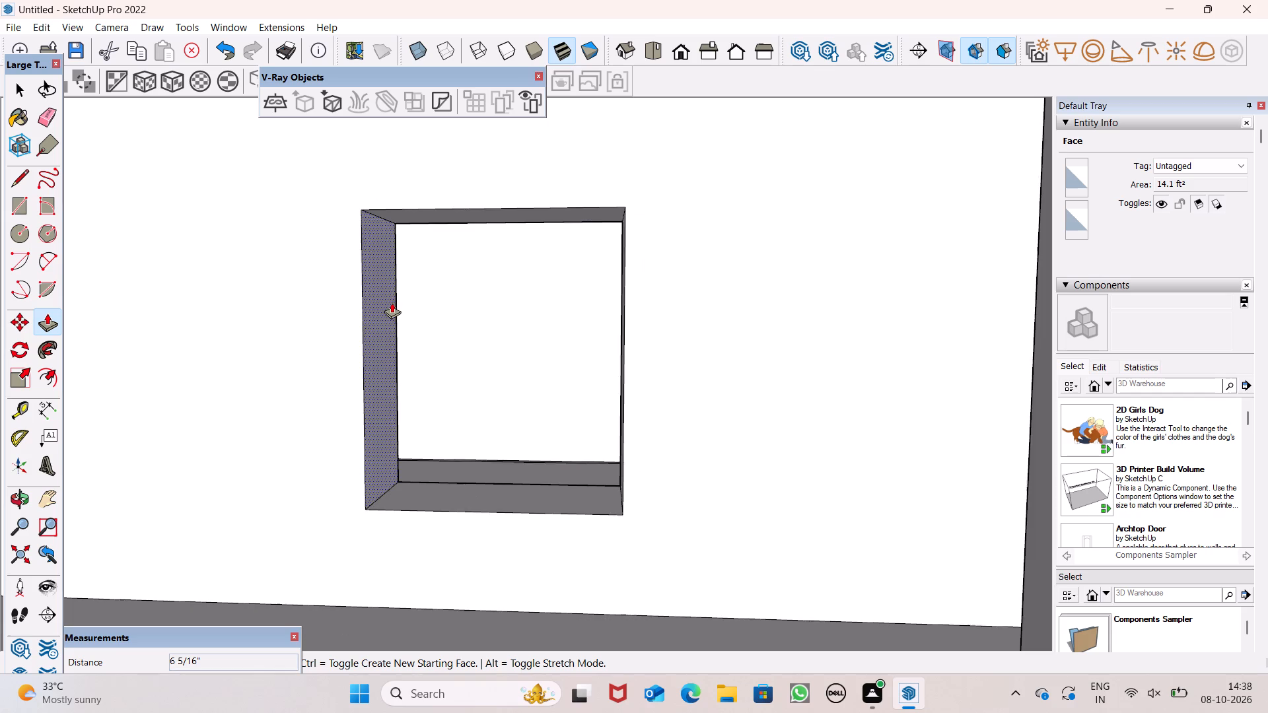
scroll(392, 302, "down", 8)
middle_click_drag(865, 428, 839, 469)
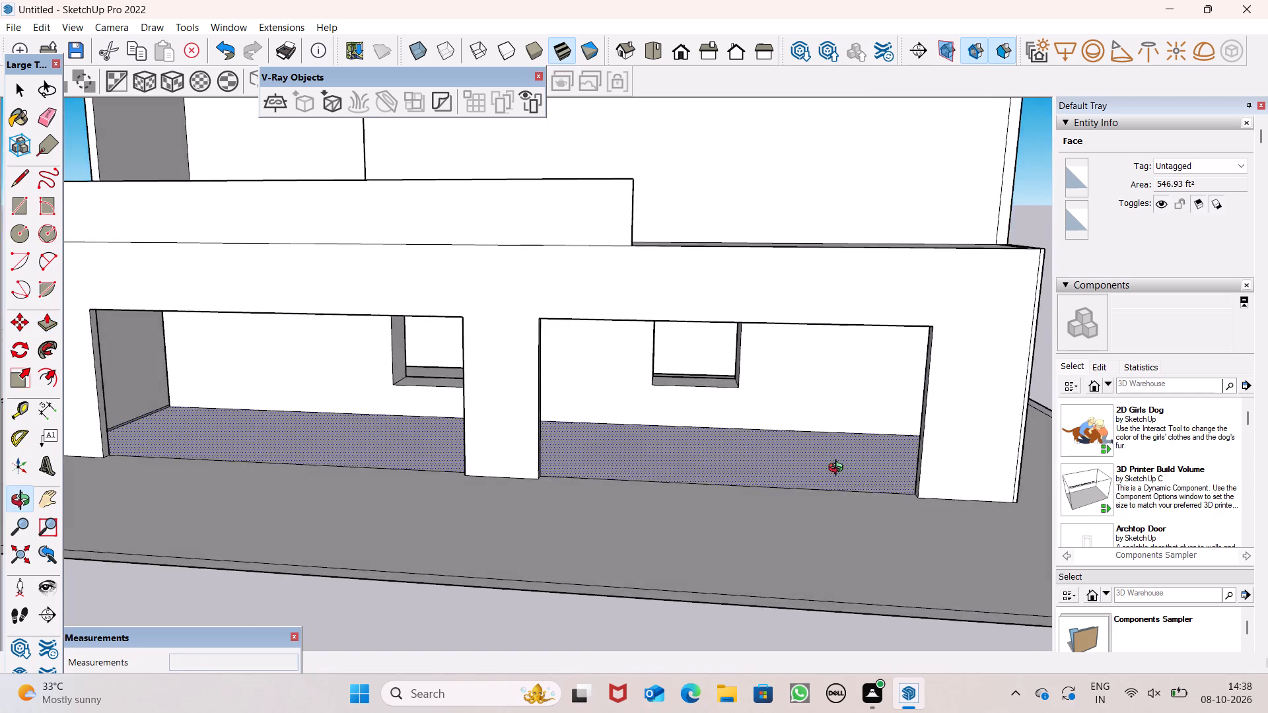
middle_click_drag(839, 469, 825, 435)
scroll(703, 340, "up", 4)
scroll(668, 387, "down", 1)
scroll(668, 387, "up", 2)
middle_click_drag(644, 434, 626, 467)
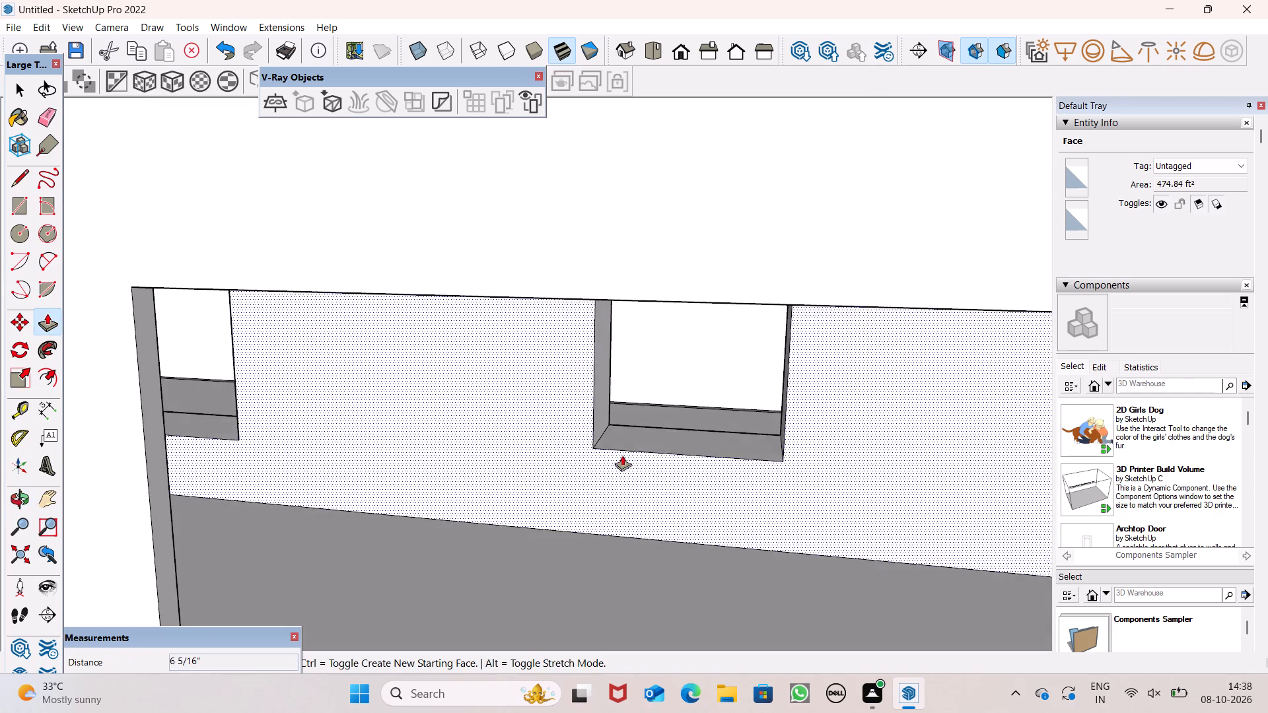
scroll(622, 444, "up", 3)
left_click_drag(627, 437, 622, 459)
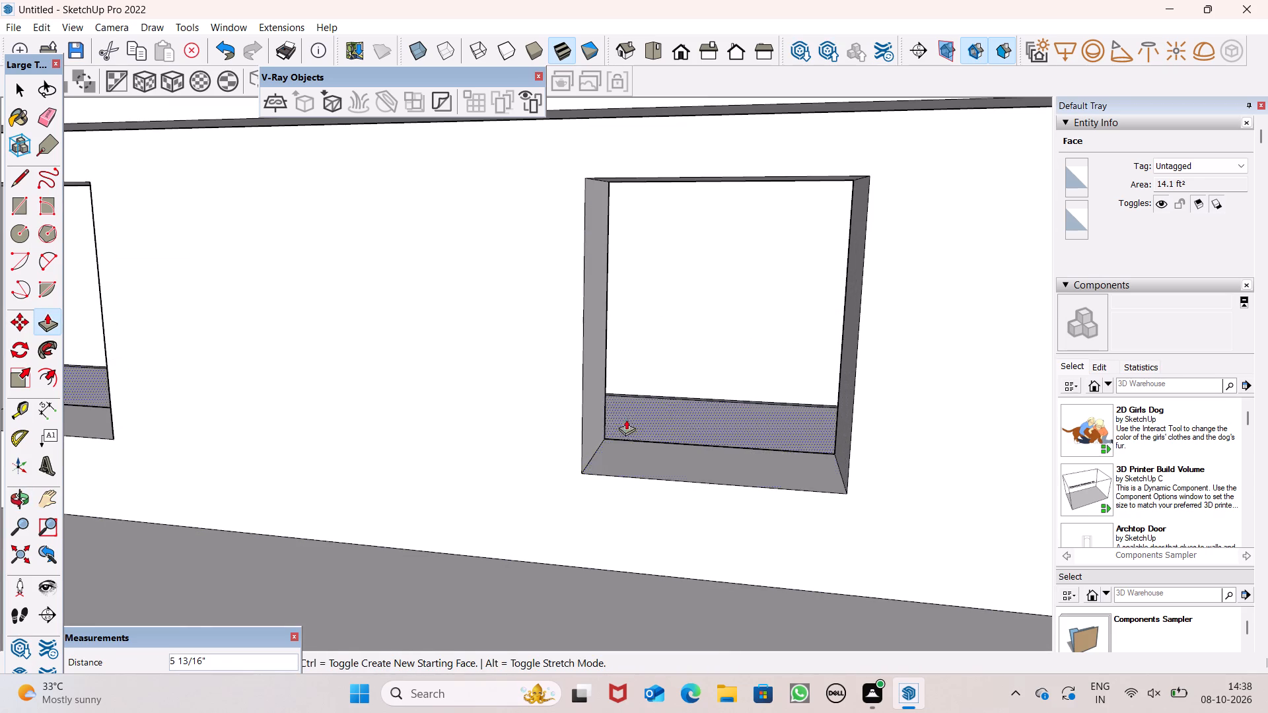
Examine the two interior-wall window openings and the overall house from the front.
scroll(680, 386, "down", 8)
middle_click_drag(730, 430, 874, 366)
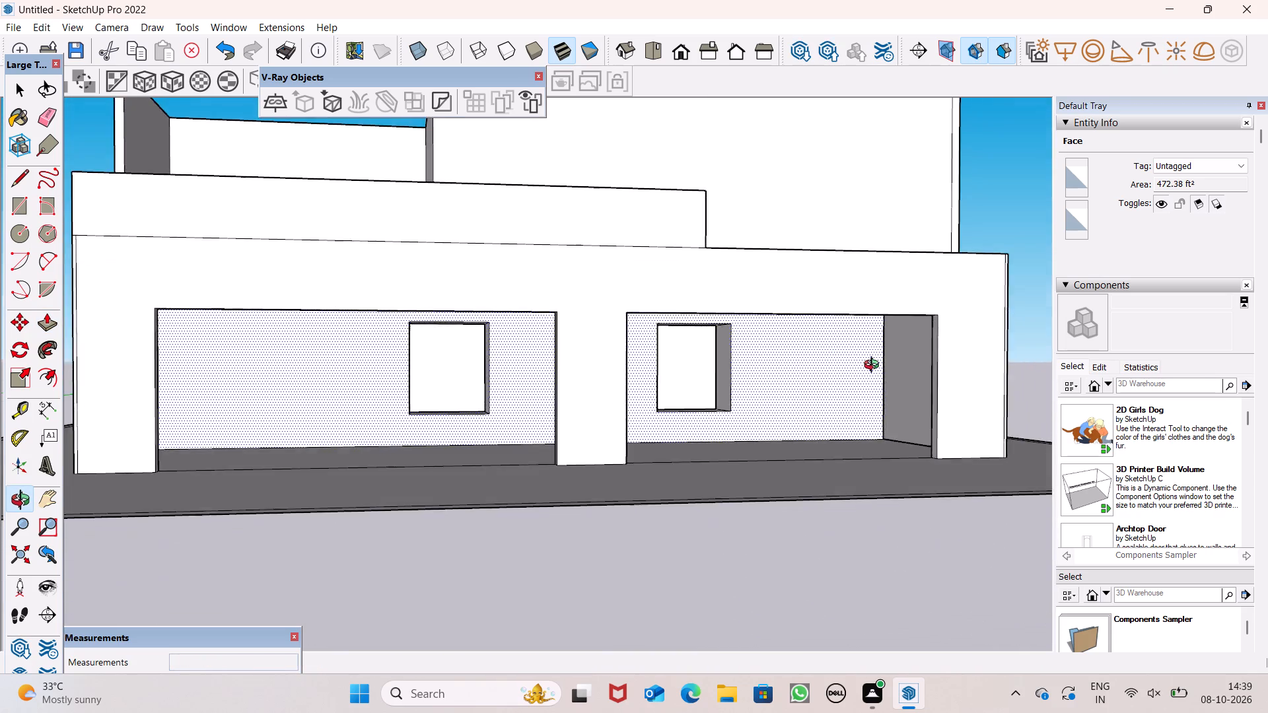
middle_click_drag(874, 366, 896, 410)
scroll(585, 408, "down", 8)
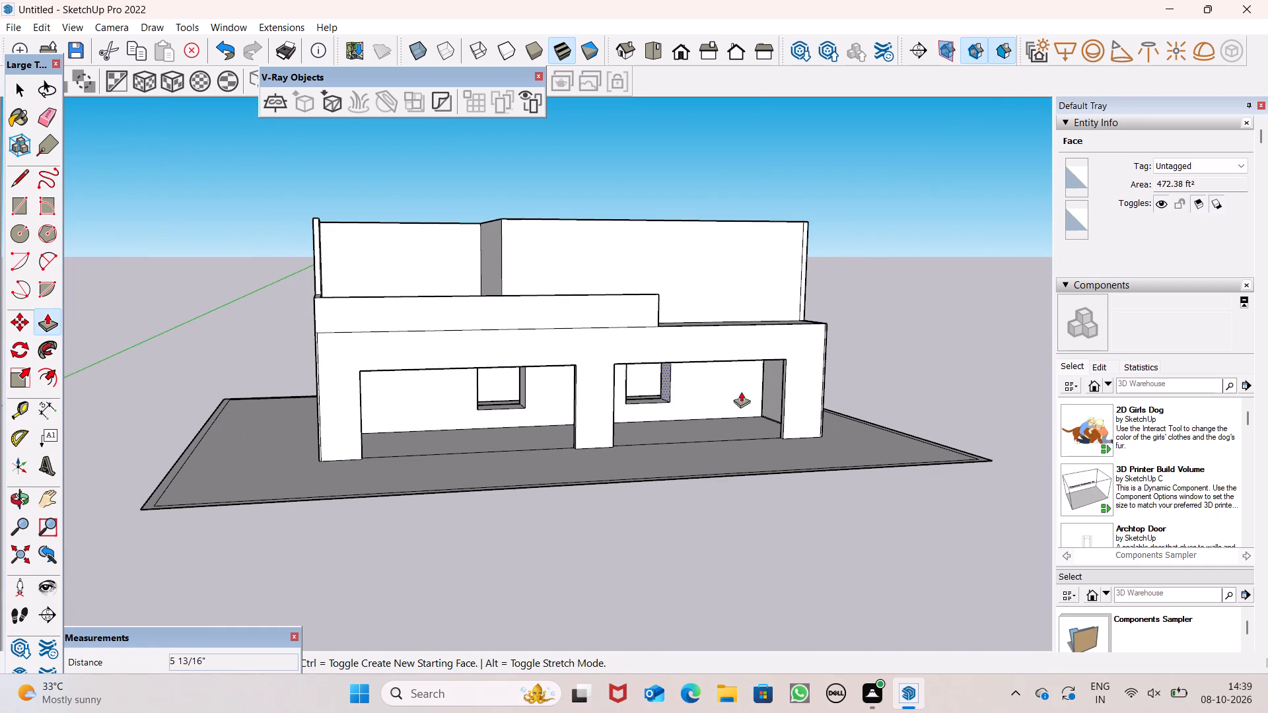
key("space")
left_click(754, 590)
scroll(514, 254, "down", 5)
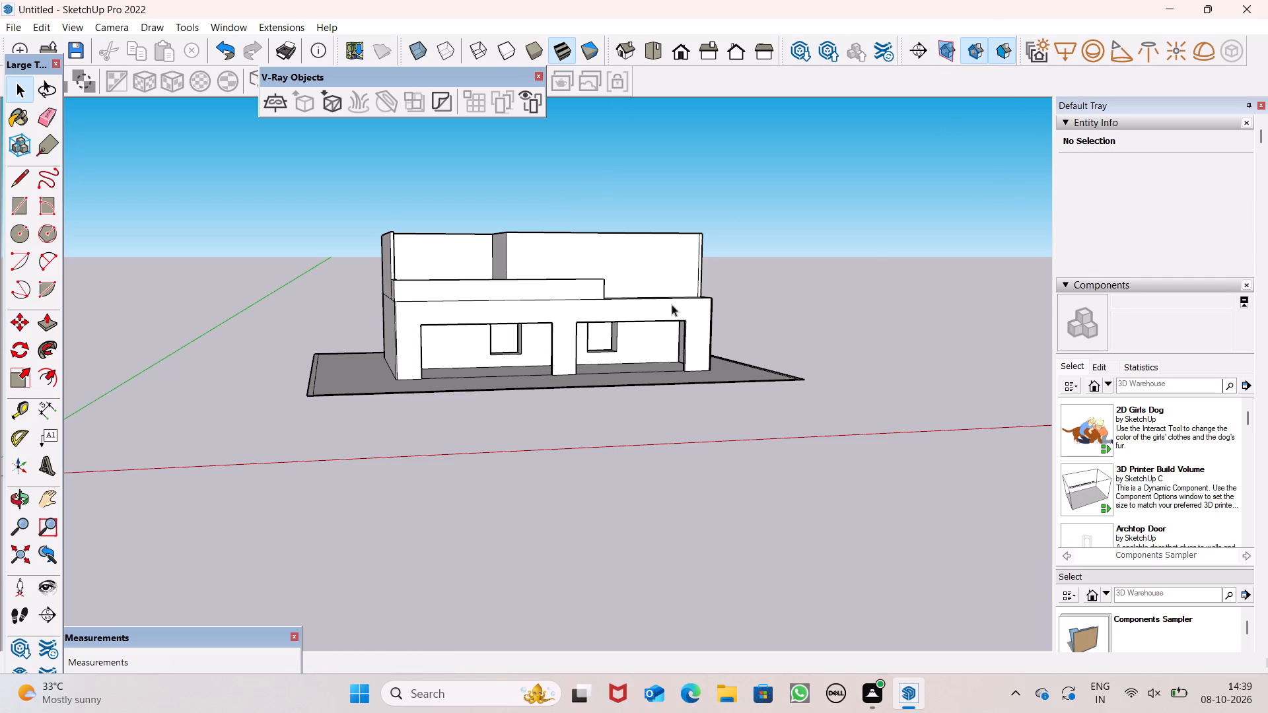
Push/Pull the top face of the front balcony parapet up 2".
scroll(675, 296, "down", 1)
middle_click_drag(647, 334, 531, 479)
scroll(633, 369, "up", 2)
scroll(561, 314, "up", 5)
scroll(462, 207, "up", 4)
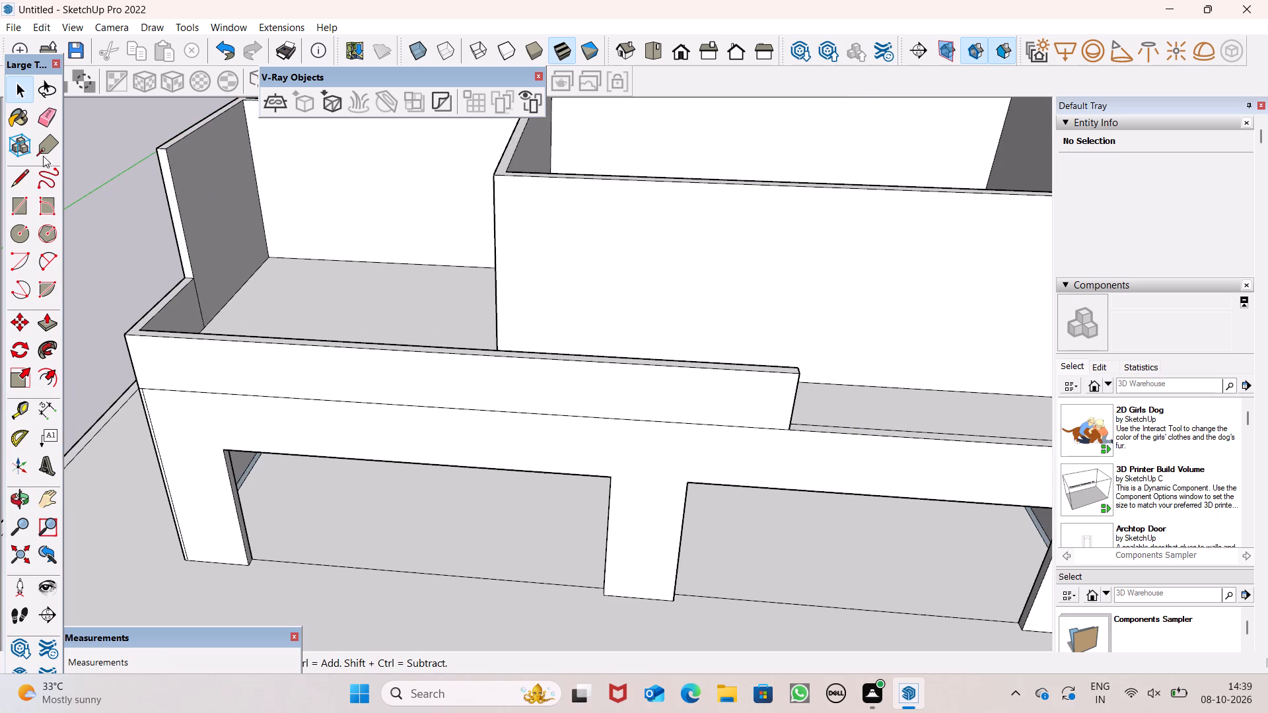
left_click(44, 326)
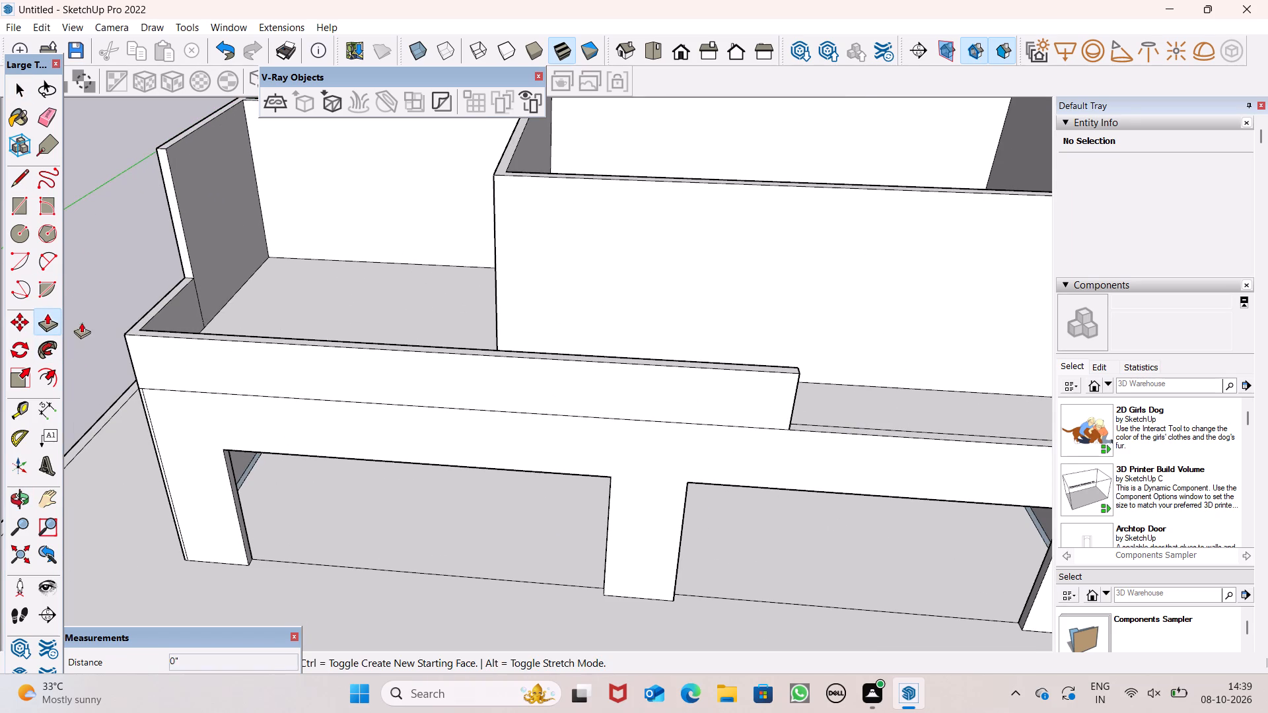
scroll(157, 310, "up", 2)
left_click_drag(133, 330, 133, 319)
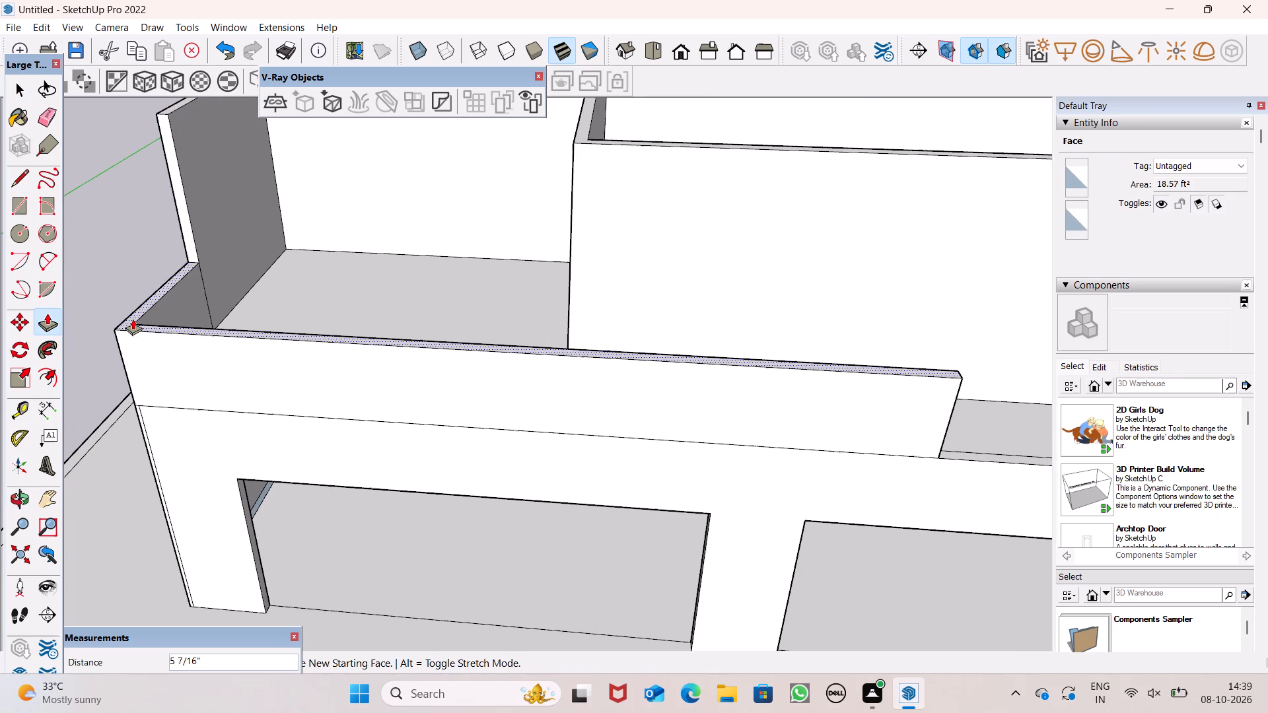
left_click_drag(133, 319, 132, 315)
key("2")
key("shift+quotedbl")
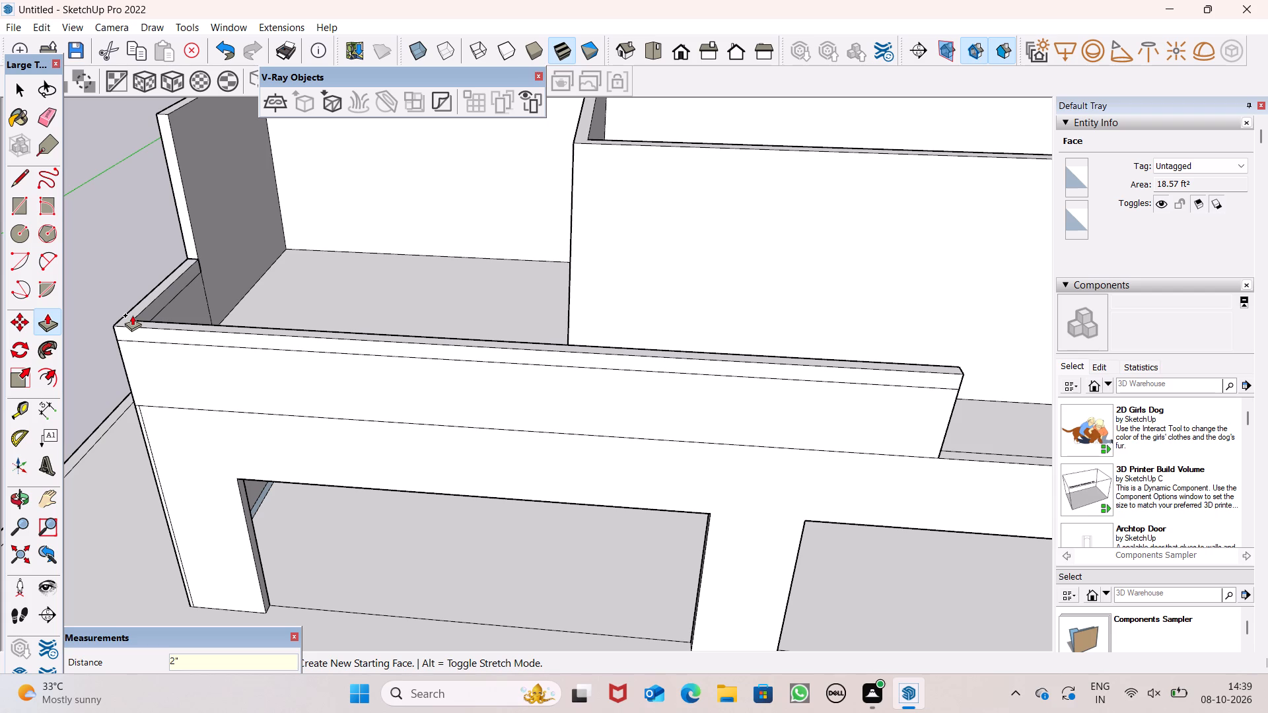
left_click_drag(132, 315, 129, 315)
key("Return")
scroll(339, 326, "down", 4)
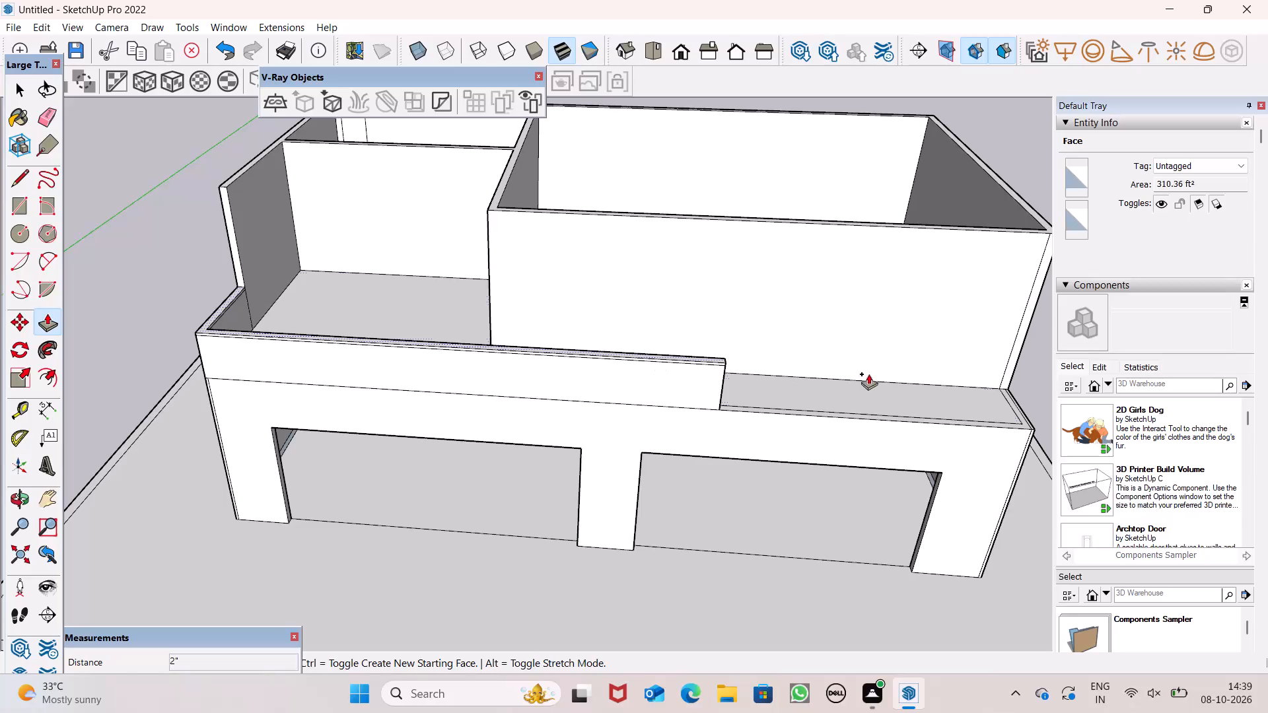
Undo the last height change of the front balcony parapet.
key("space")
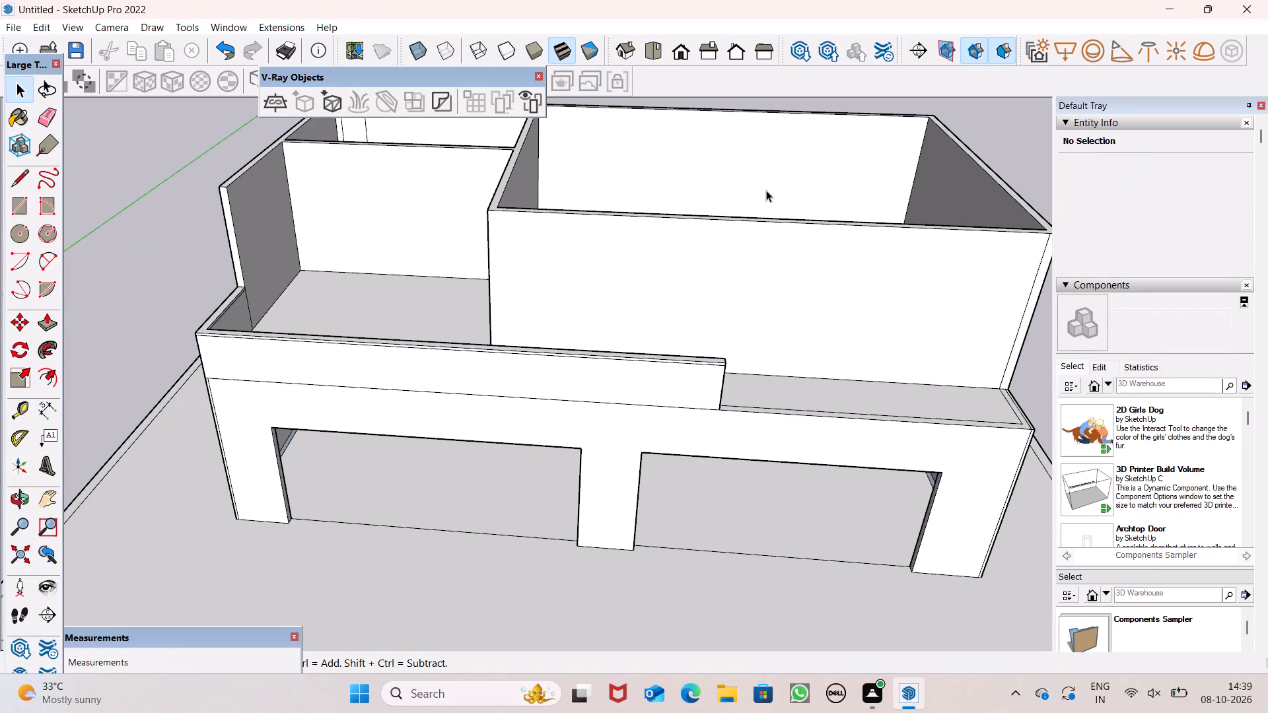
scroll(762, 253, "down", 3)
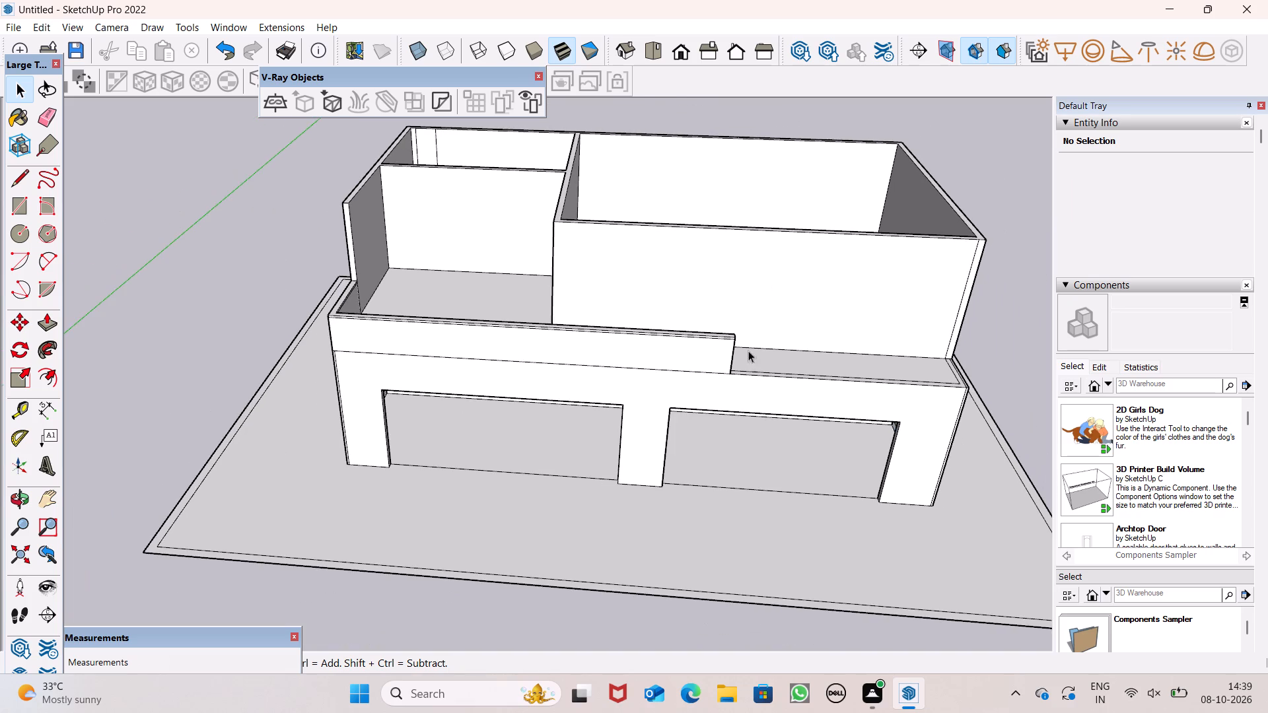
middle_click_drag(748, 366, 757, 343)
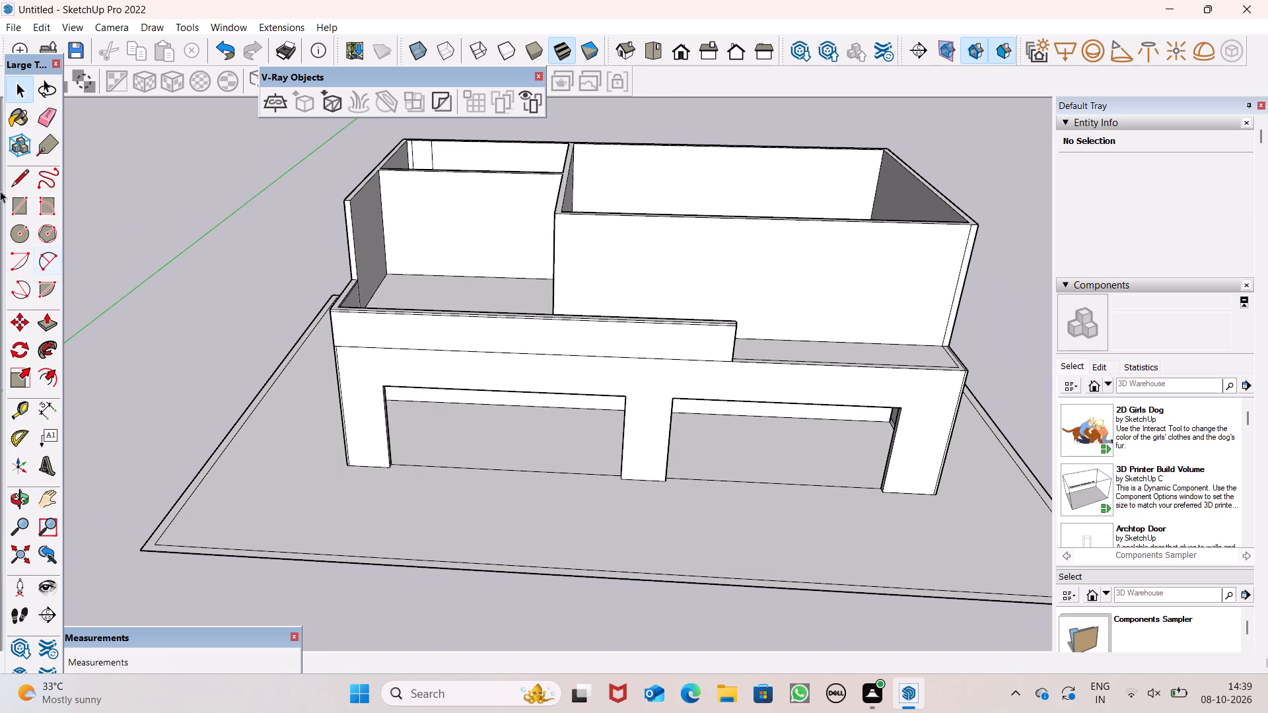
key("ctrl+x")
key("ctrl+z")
Push/Pull the top of the front balcony parapet down 2' 3 1/2" to leave a low strip above the ground-floor frame.
middle_click_drag(429, 343, 373, 401)
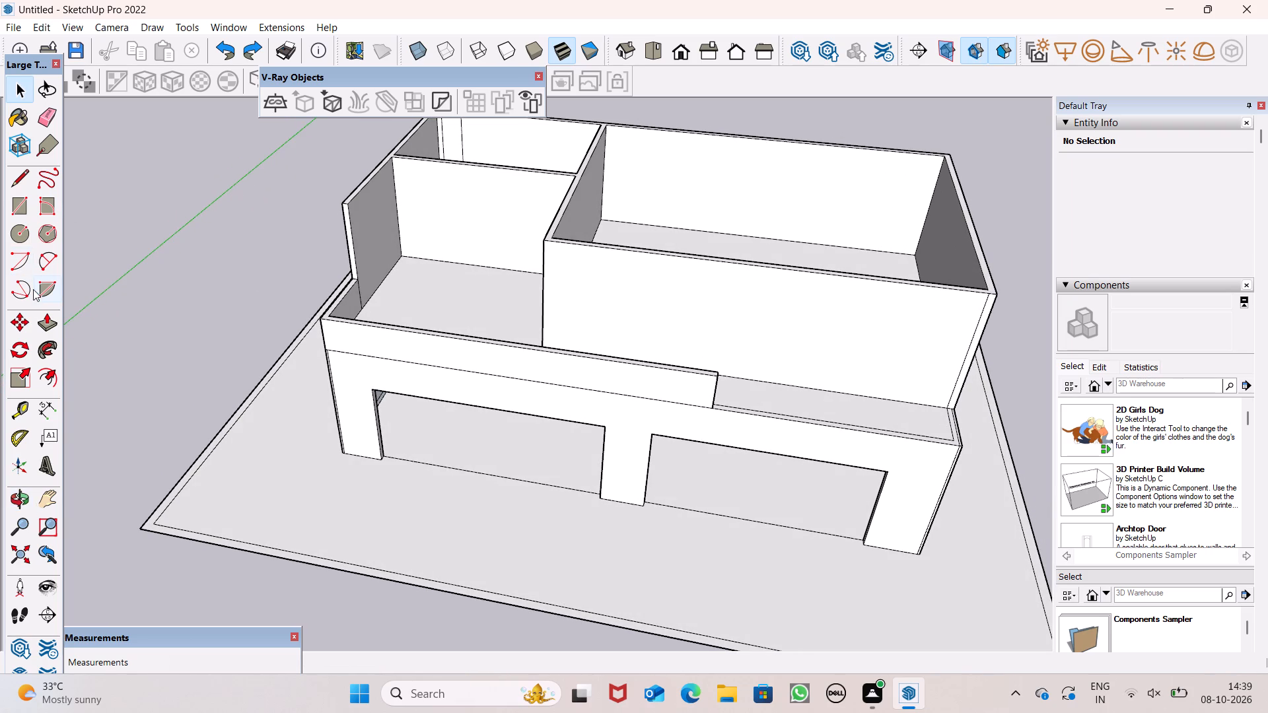
left_click(47, 323)
scroll(645, 338, "up", 2)
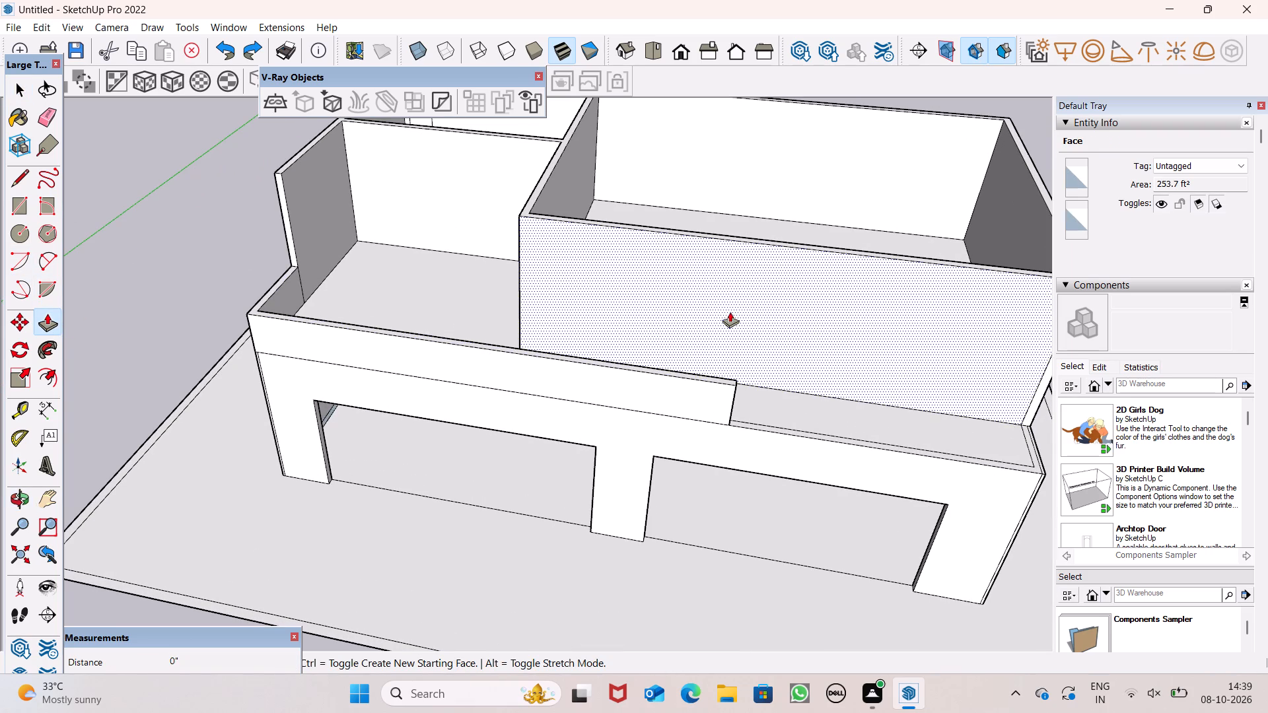
middle_click_drag(730, 315, 764, 524)
scroll(657, 506, "up", 3)
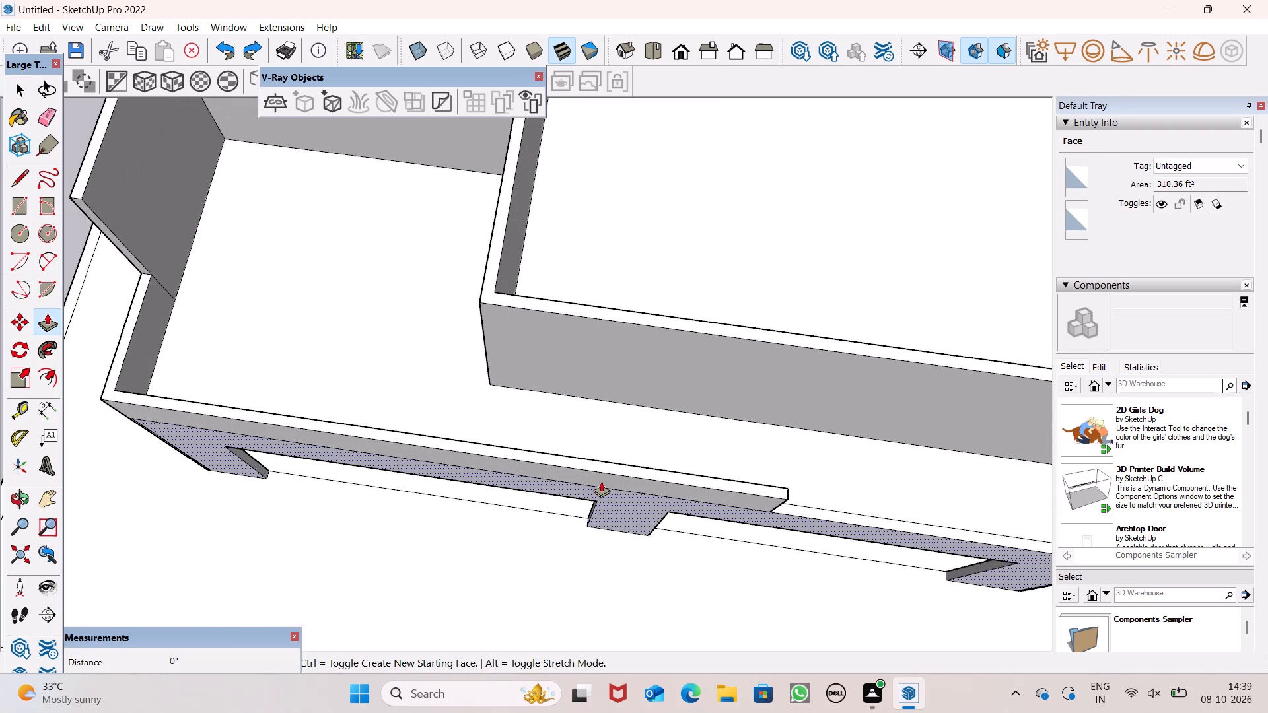
scroll(603, 475, "up", 2)
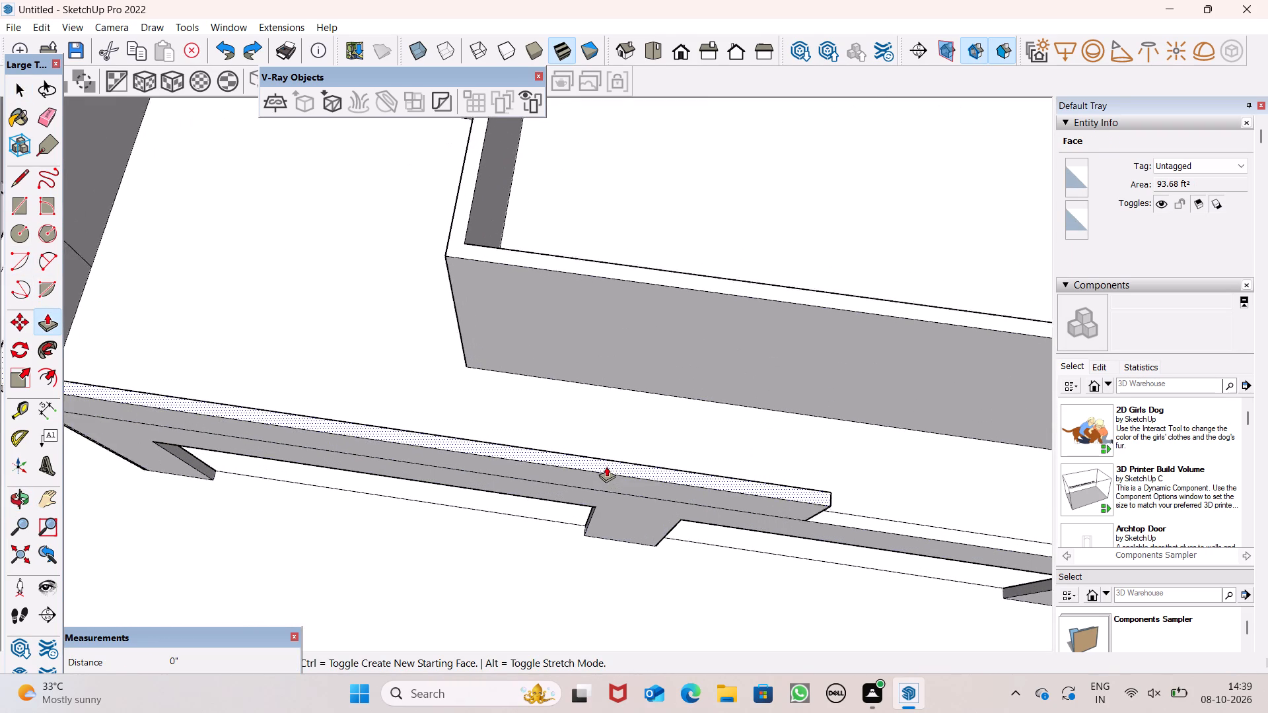
scroll(606, 466, "up", 1)
left_click_drag(608, 465, 612, 485)
scroll(636, 420, "down", 2)
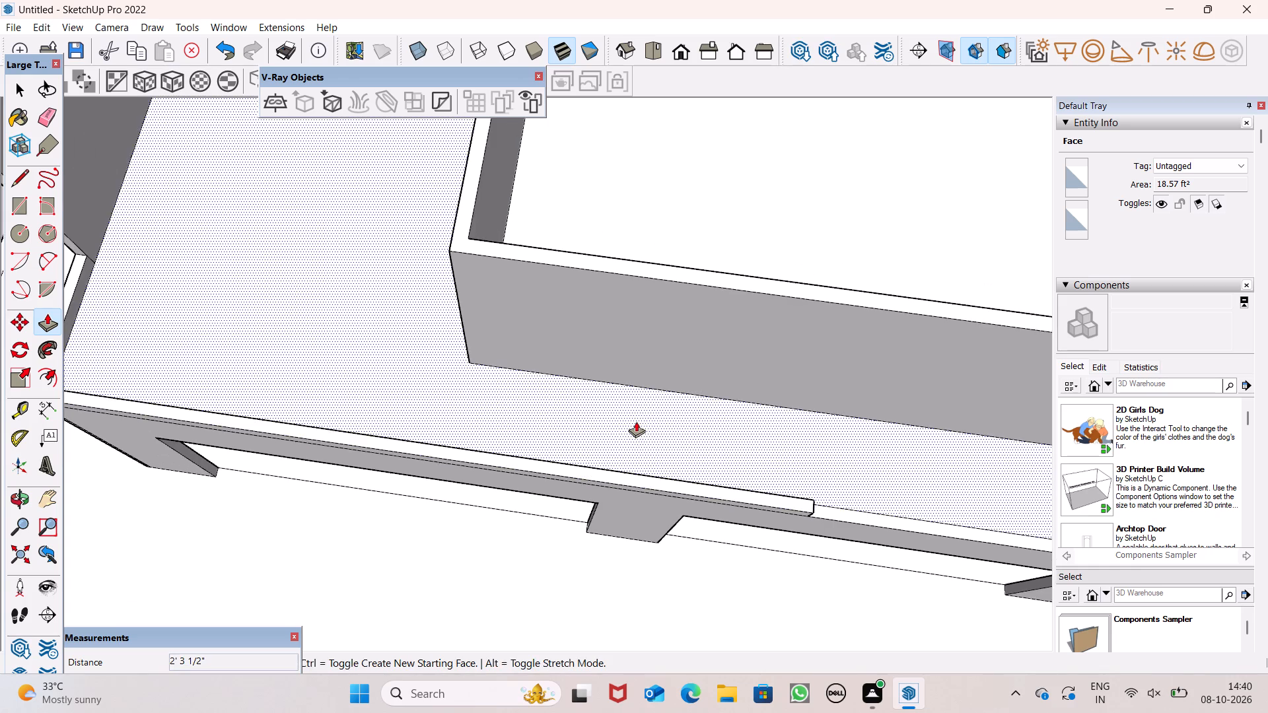
Draw a line about 22' long across the side wall, from the lowered parapet's top corner to the wall's rear edge.
scroll(636, 421, "up", 1)
middle_click_drag(639, 430, 713, 269)
scroll(713, 309, "down", 7)
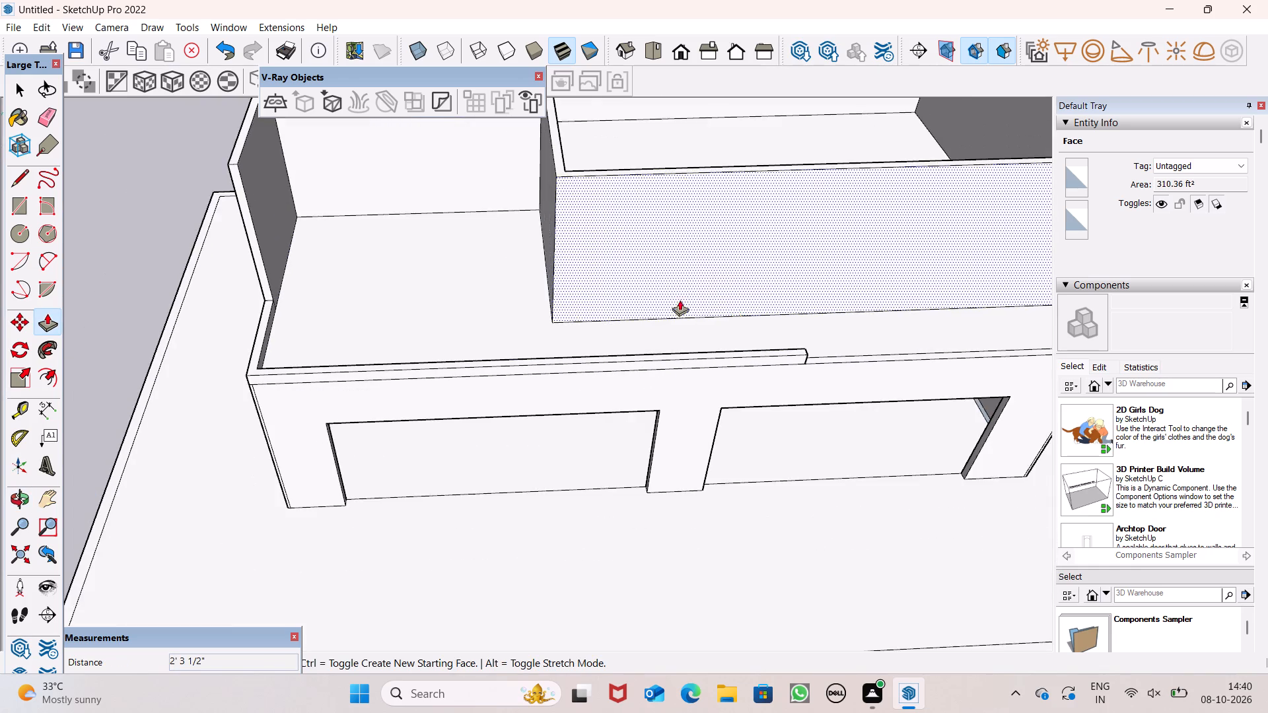
middle_click_drag(680, 300, 1051, 204)
scroll(474, 351, "up", 3)
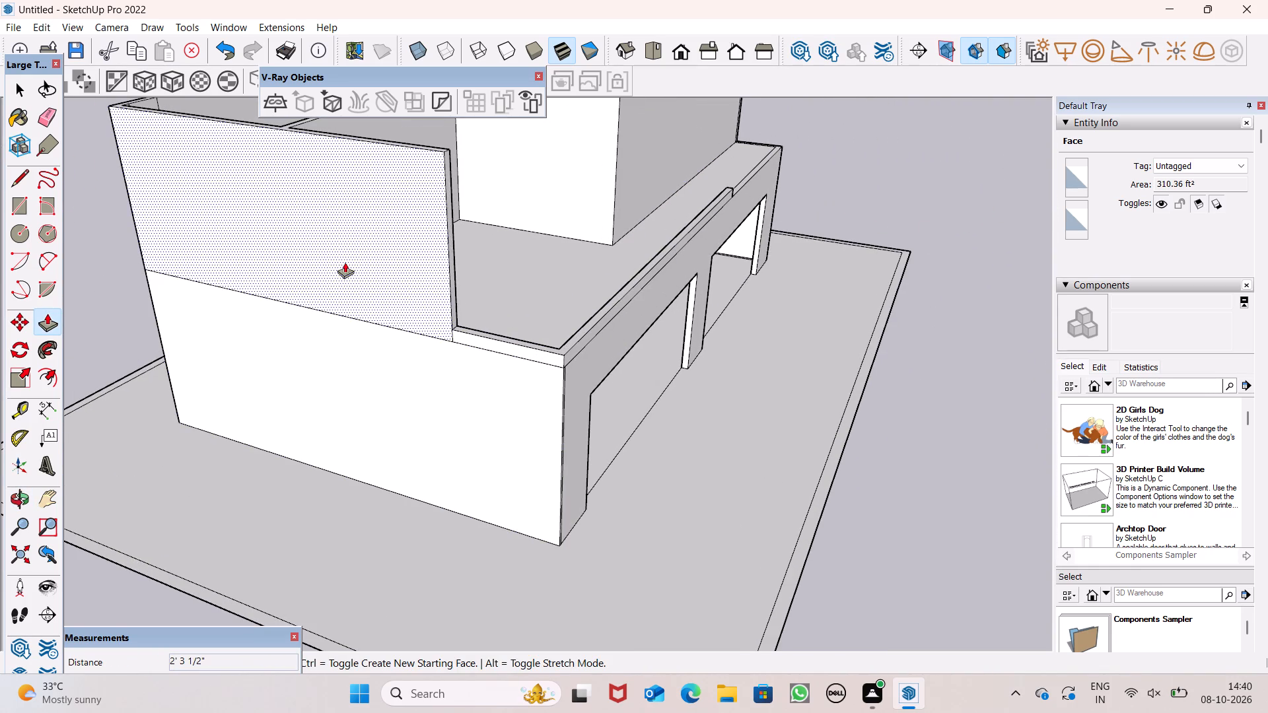
left_click(25, 183)
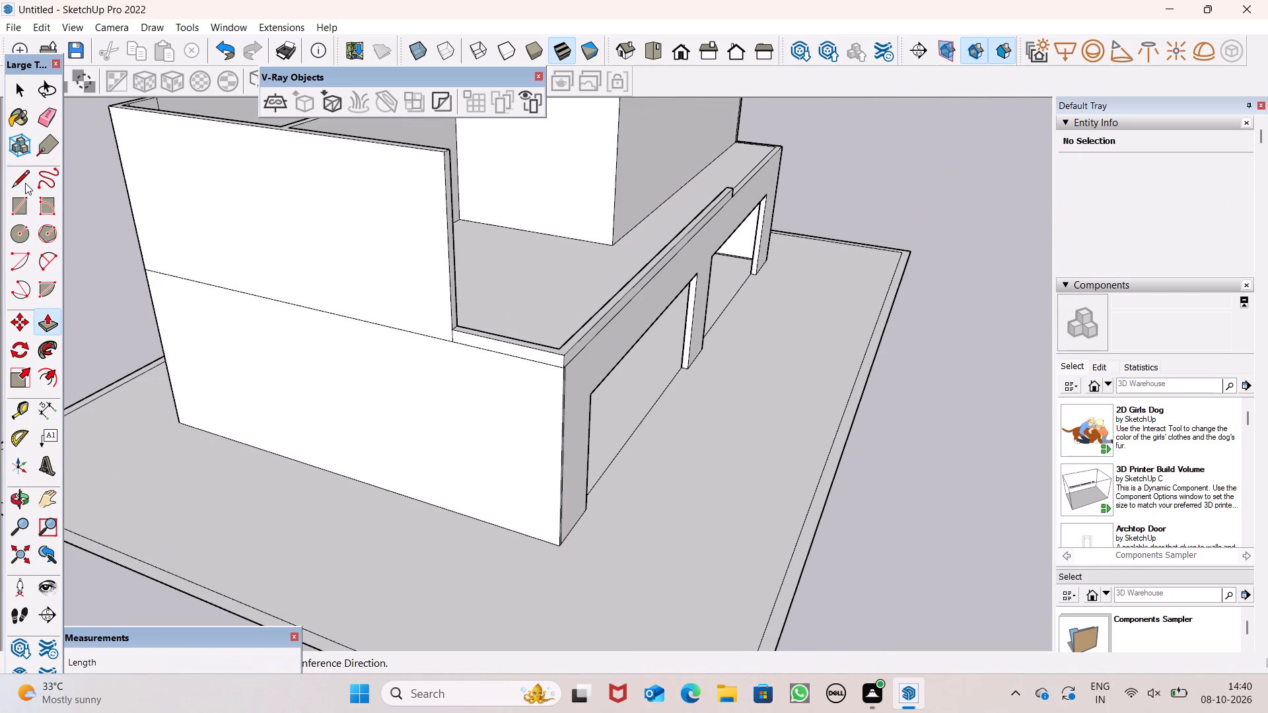
scroll(857, 282, "down", 5)
scroll(659, 303, "up", 1)
scroll(640, 302, "down", 1)
scroll(631, 302, "up", 3)
scroll(702, 306, "up", 4)
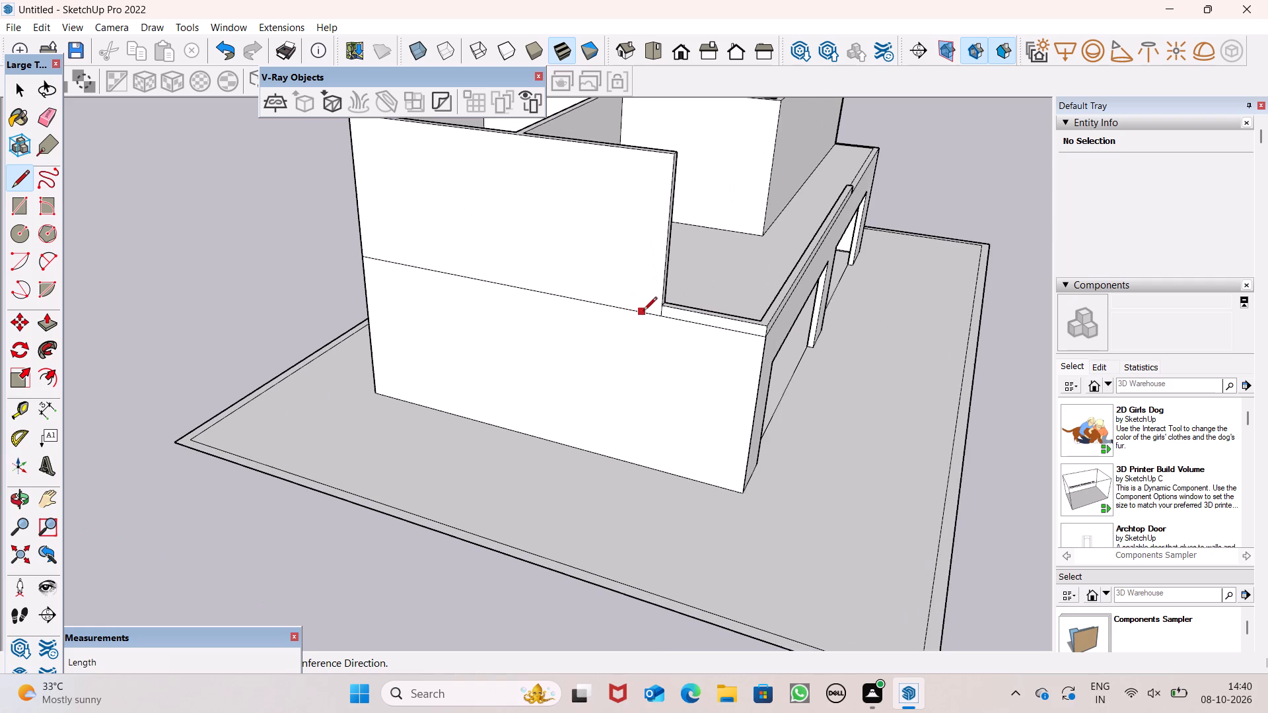
scroll(643, 312, "up", 2)
scroll(660, 302, "down", 1)
scroll(660, 302, "up", 7)
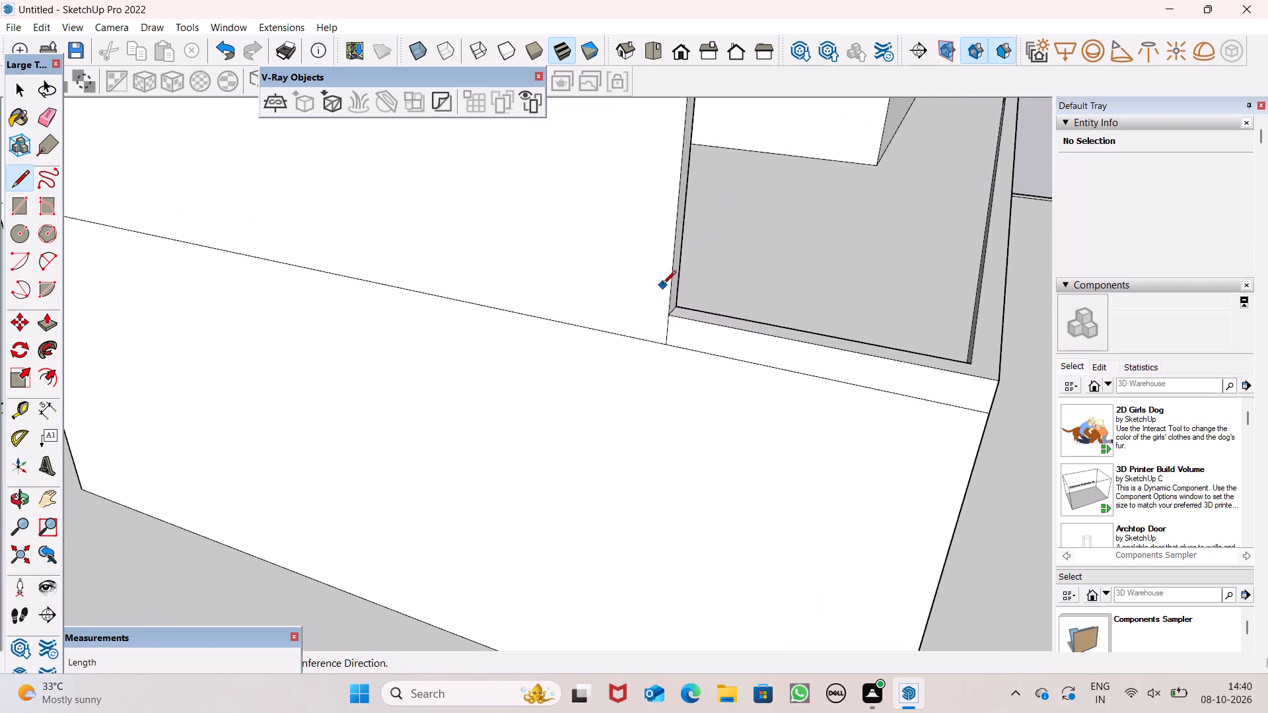
scroll(662, 287, "up", 5)
left_click(673, 337)
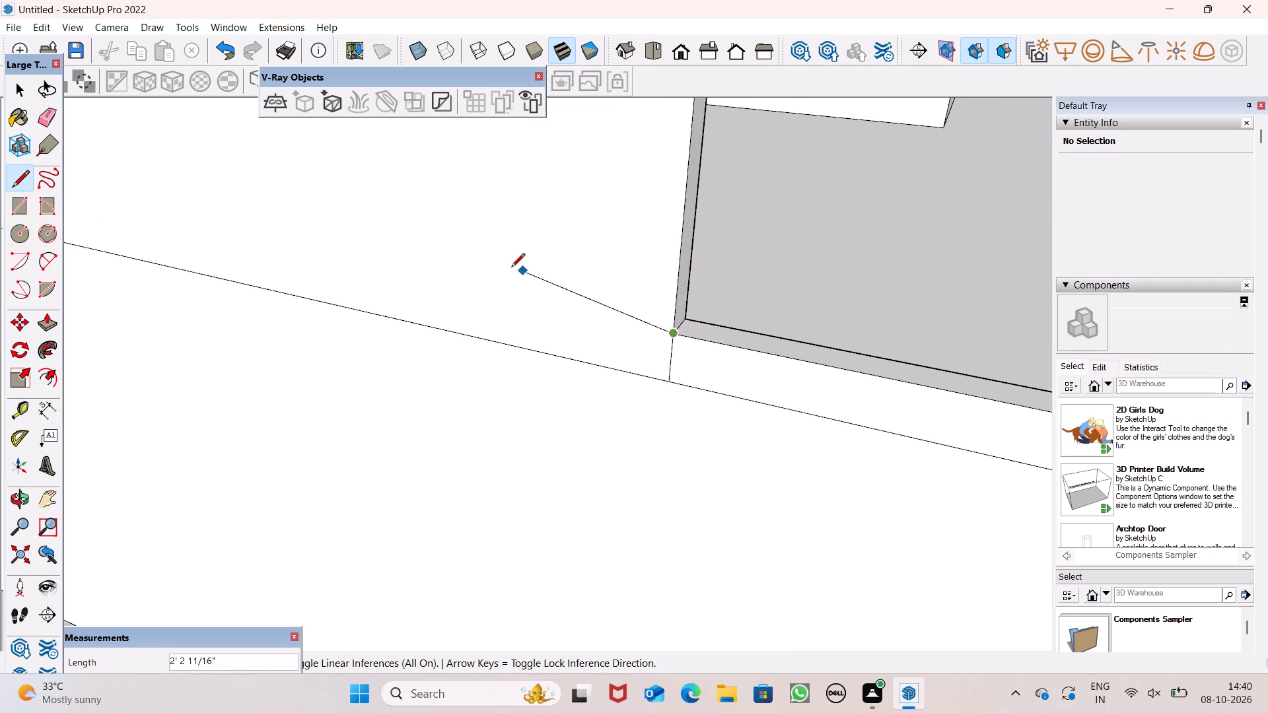
scroll(498, 266, "down", 8)
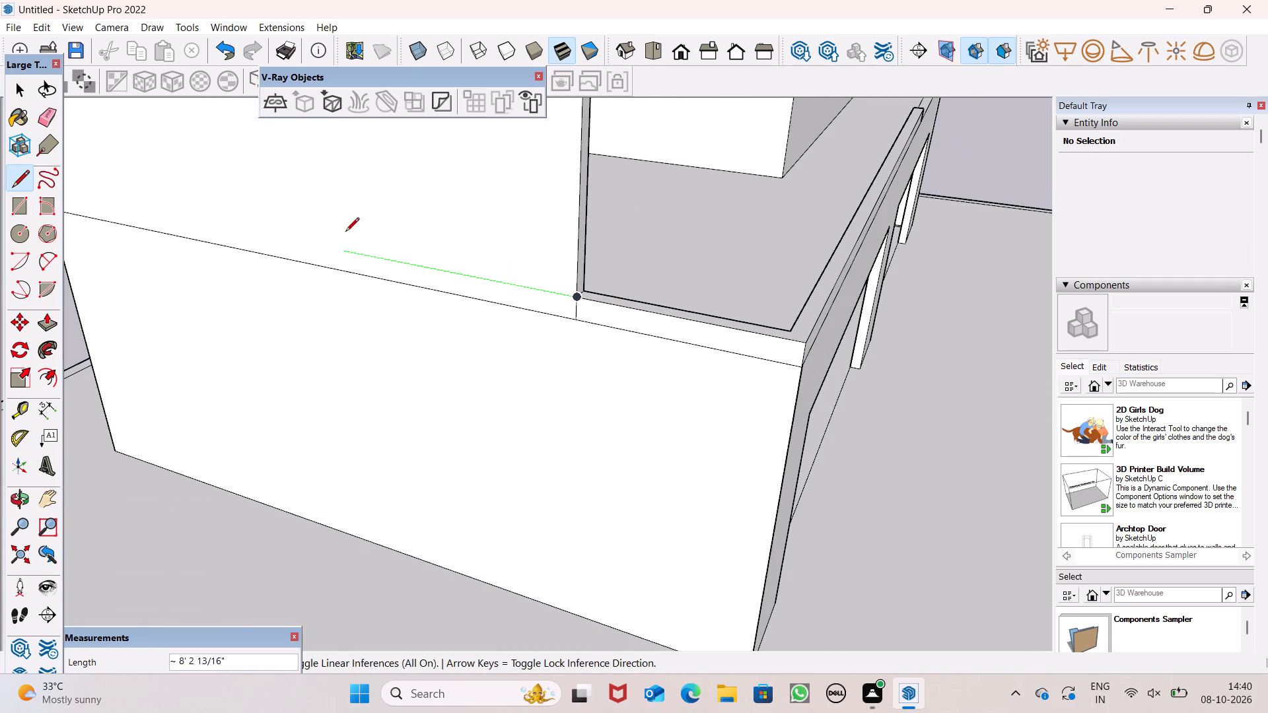
scroll(345, 232, "down", 4)
middle_click_drag(398, 257, 666, 246)
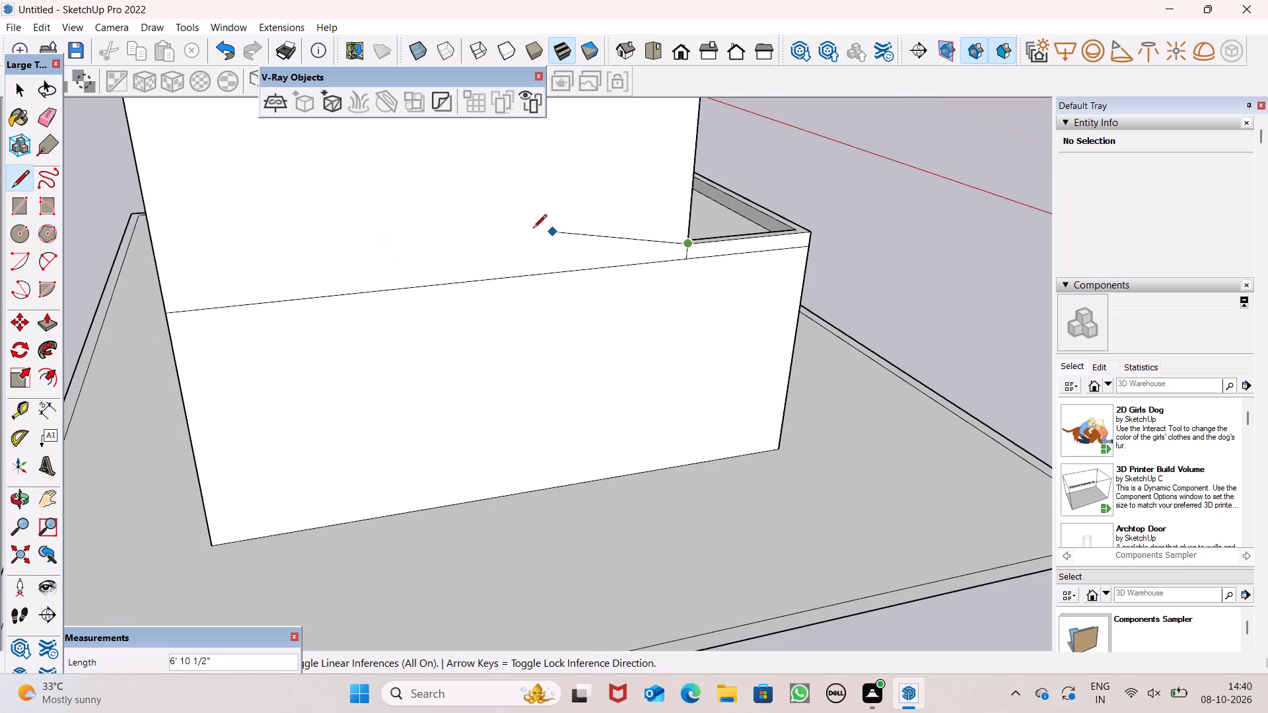
left_click(160, 293)
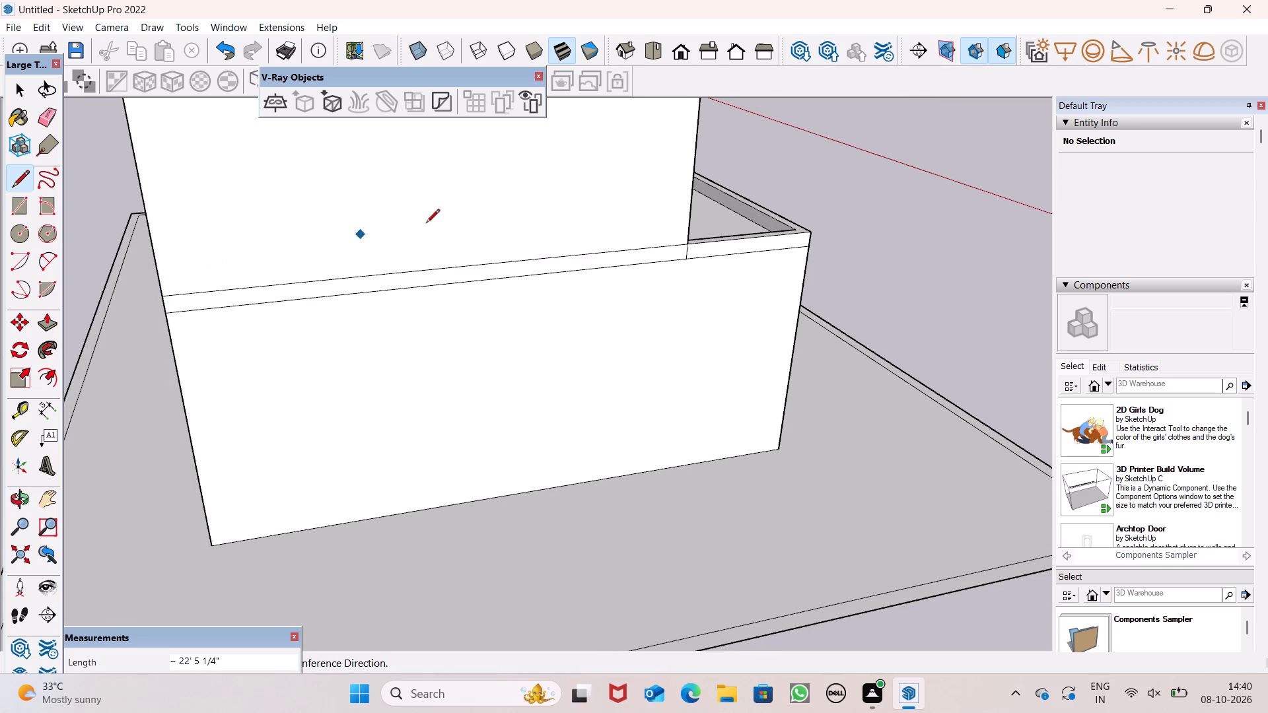
key("space")
Push/Pull the front face of the low parapet strip outward 7' 9" to form a projecting slab over the ground-floor openings.
scroll(481, 213, "down", 5)
middle_click_drag(604, 419, 602, 368)
scroll(599, 405, "up", 1)
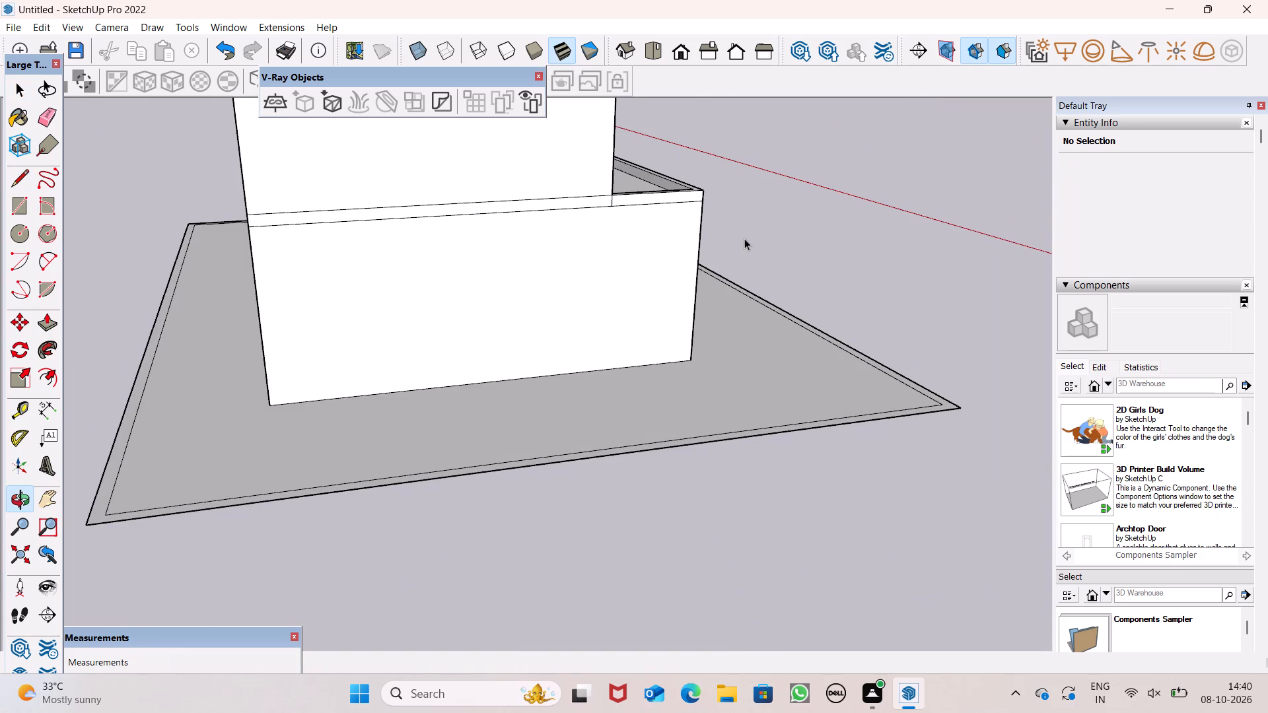
middle_click_drag(772, 257, 385, 351)
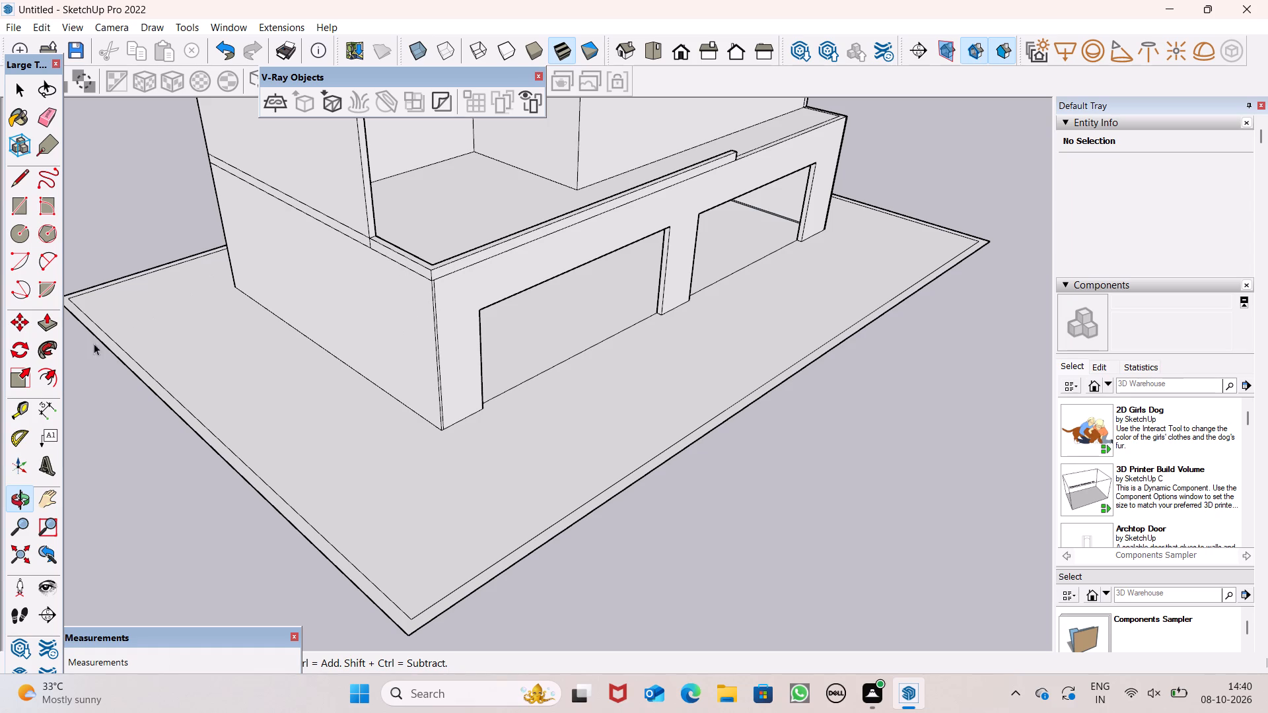
left_click(48, 325)
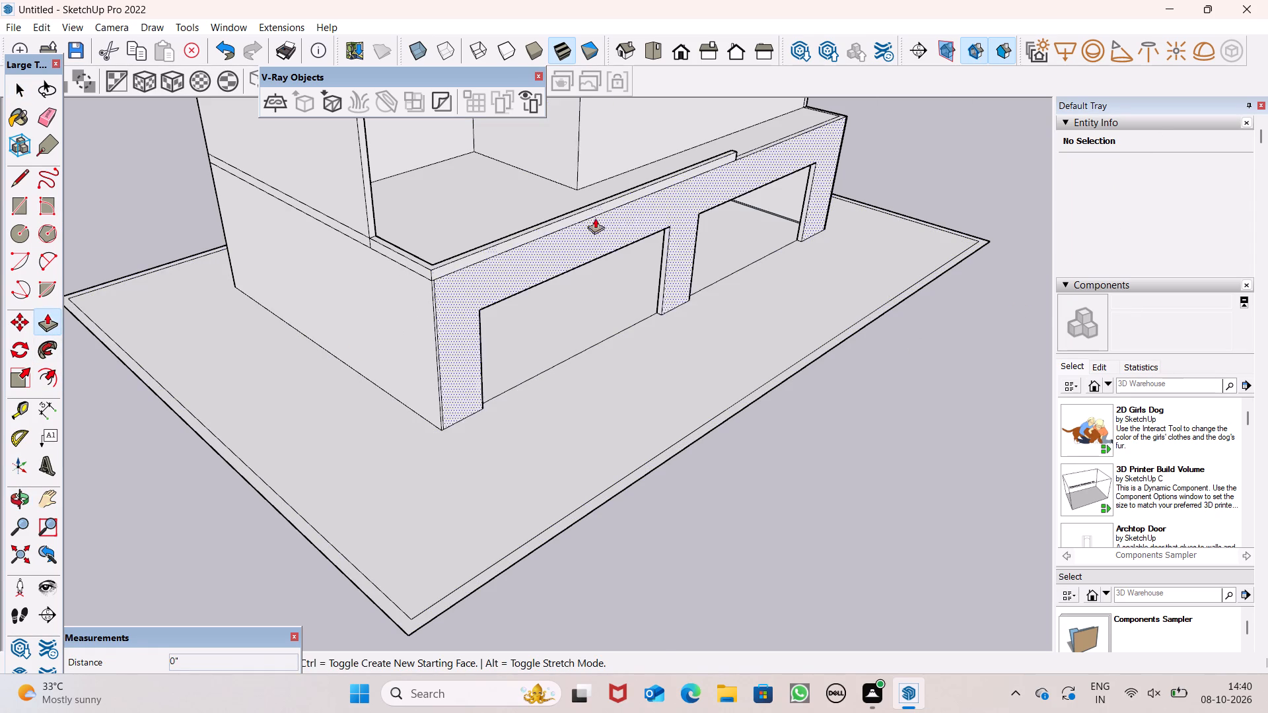
scroll(576, 216, "up", 4)
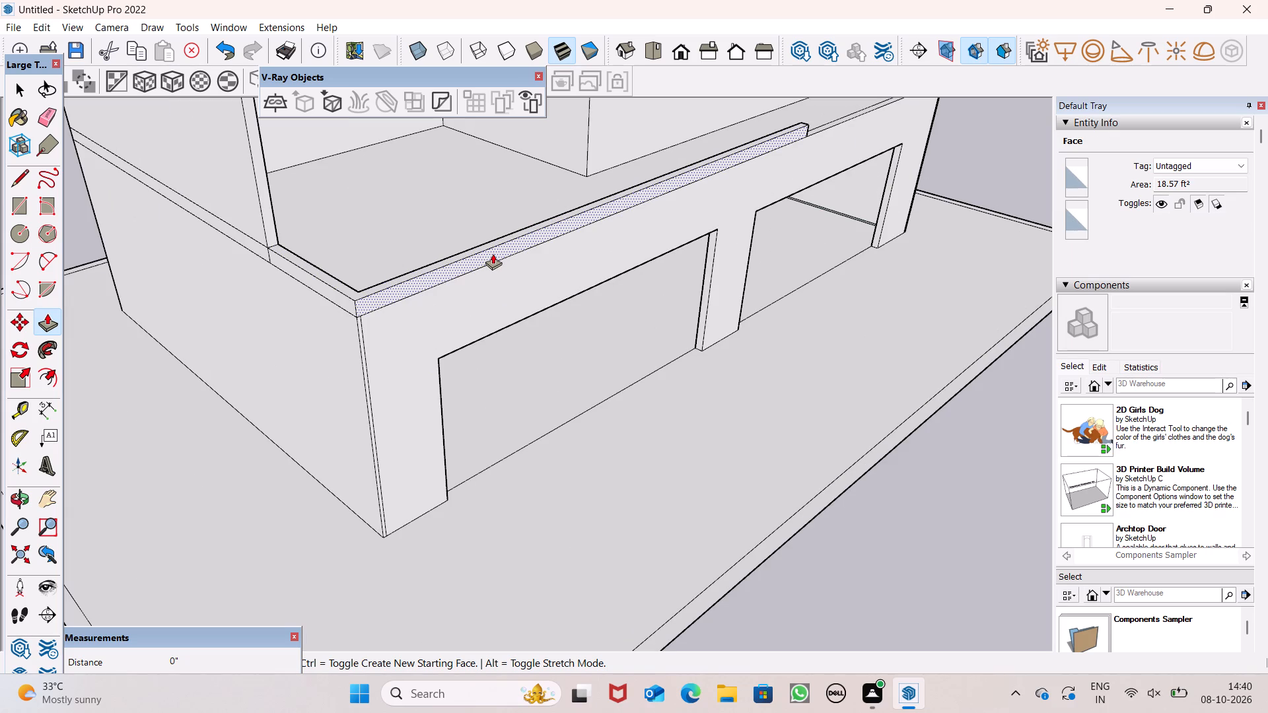
left_click_drag(493, 254, 631, 337)
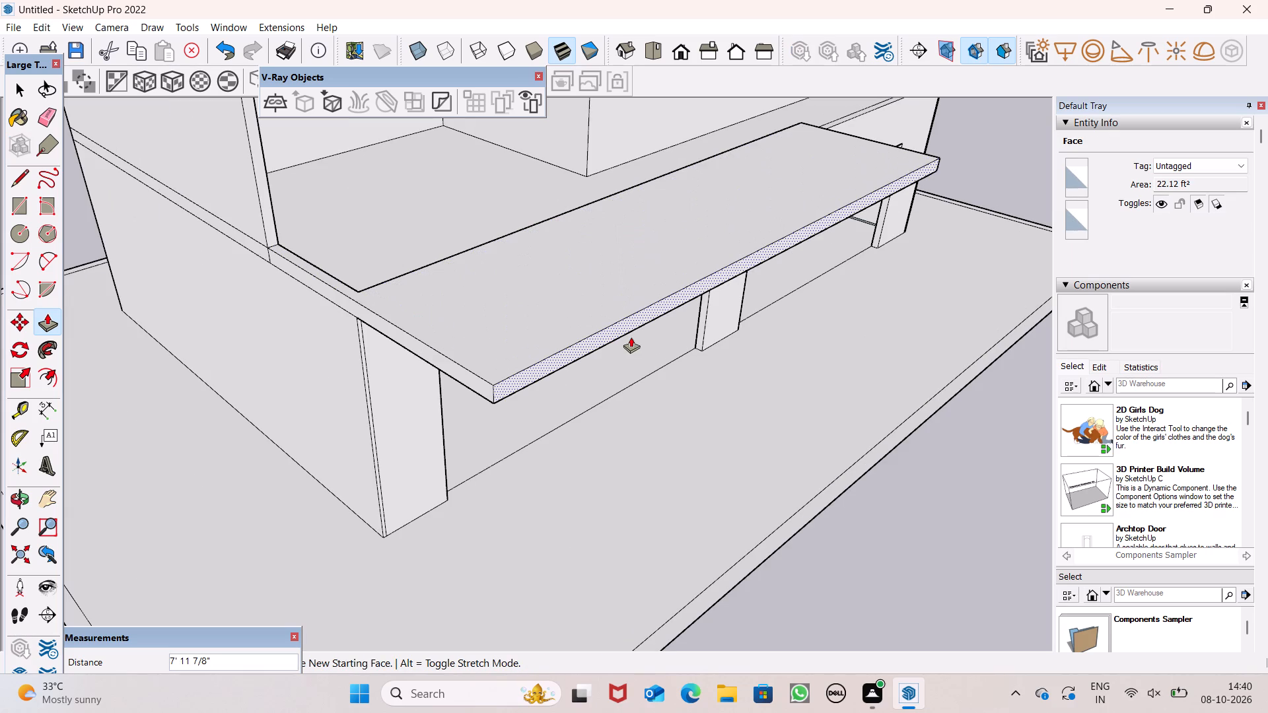
left_click_drag(631, 337, 626, 333)
Erase the short vertical edge on the side band below the upper wall's front corner to merge the two band faces.
scroll(544, 278, "down", 3)
middle_click_drag(541, 292, 707, 252)
scroll(707, 252, "up", 1)
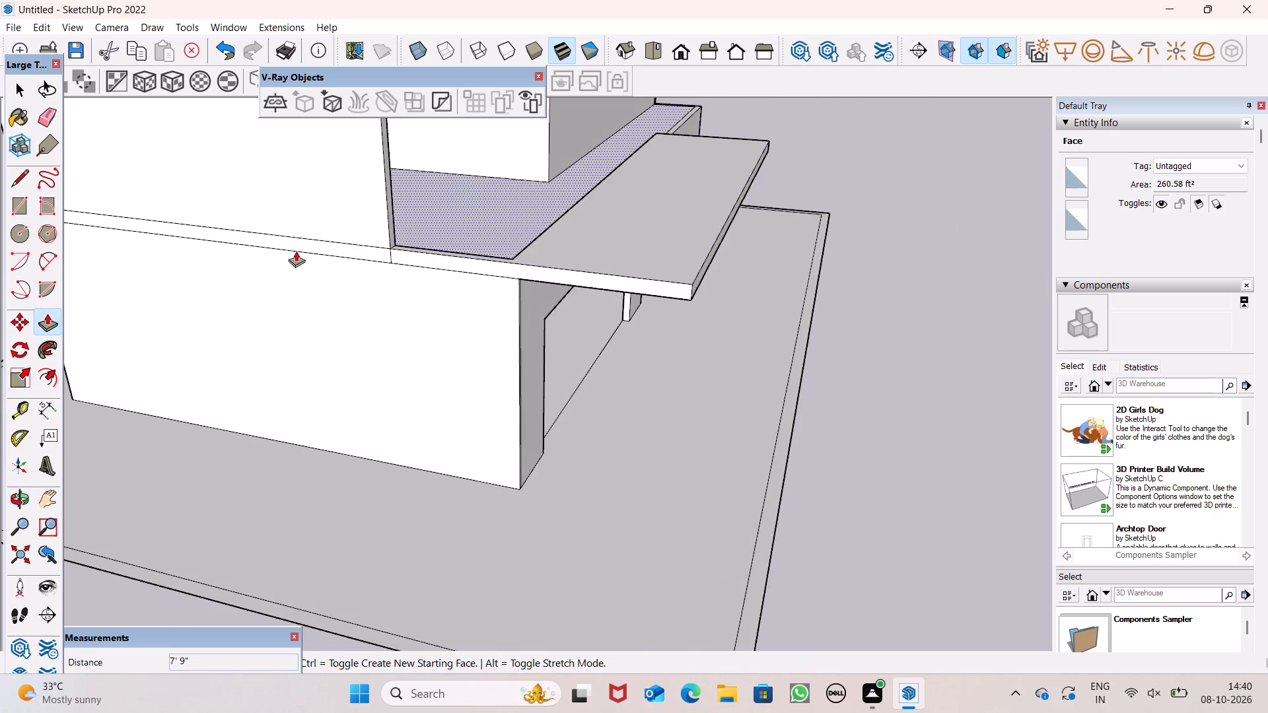
scroll(291, 251, "up", 3)
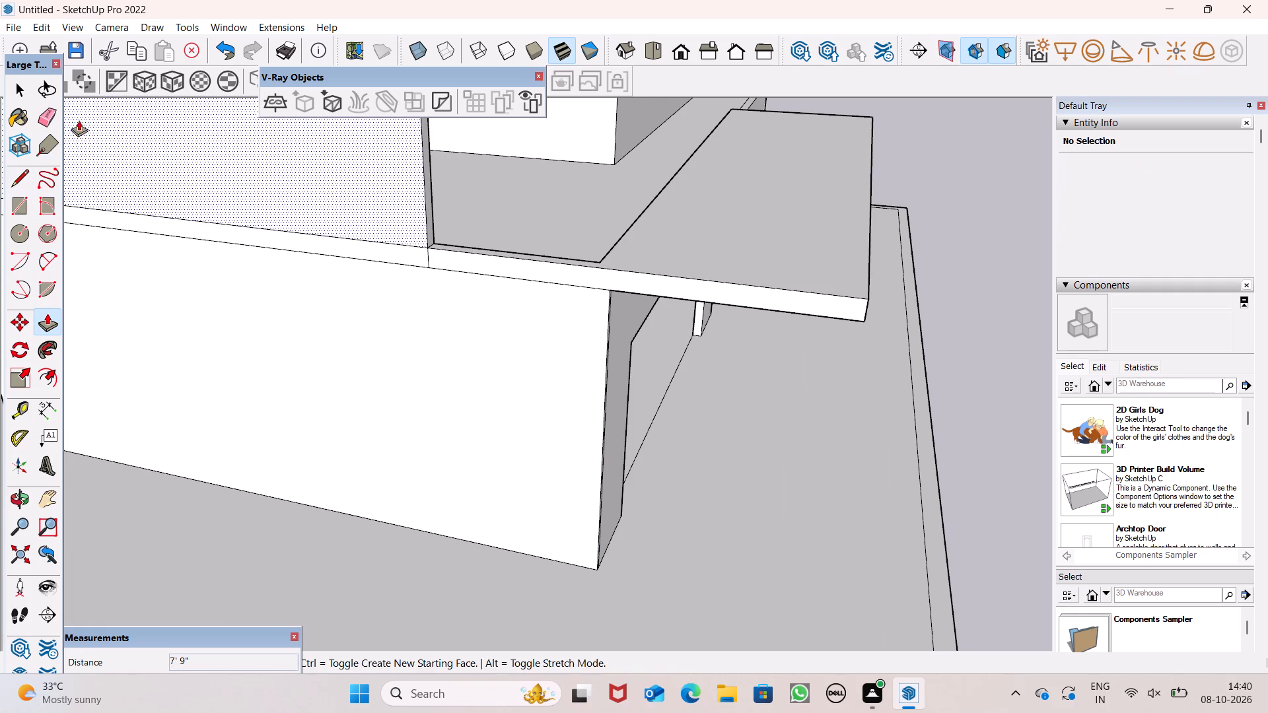
left_click(42, 115)
scroll(347, 248, "up", 5)
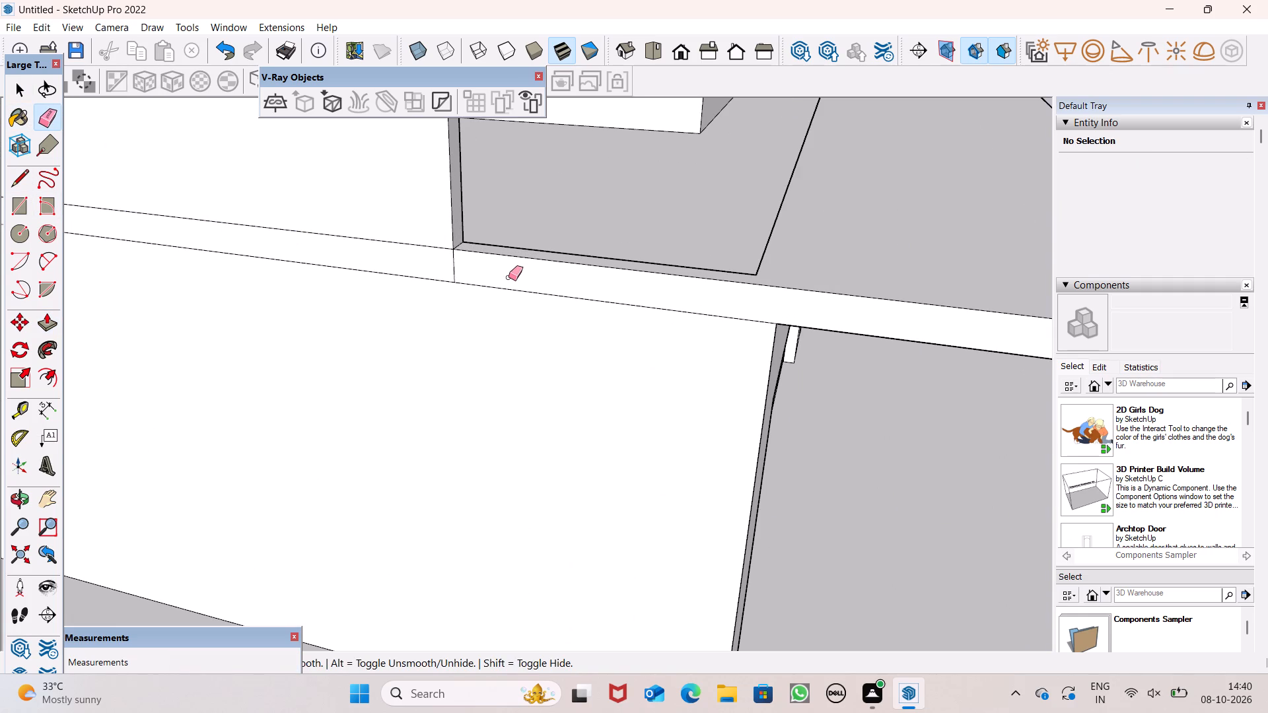
left_click_drag(459, 270, 435, 269)
key("space")
Push/Pull the merged side band outward 5' 9 13/16" so the projecting slab wraps around the side of the house.
scroll(561, 259, "down", 1)
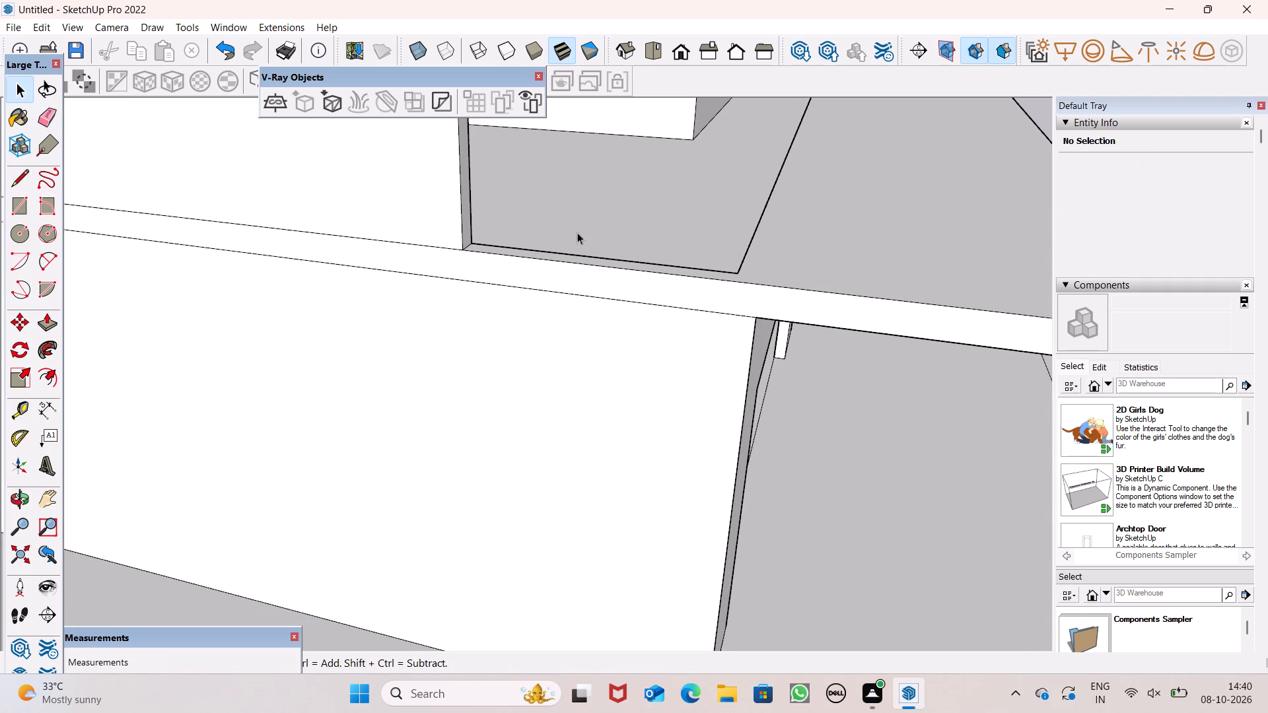
scroll(579, 248, "down", 8)
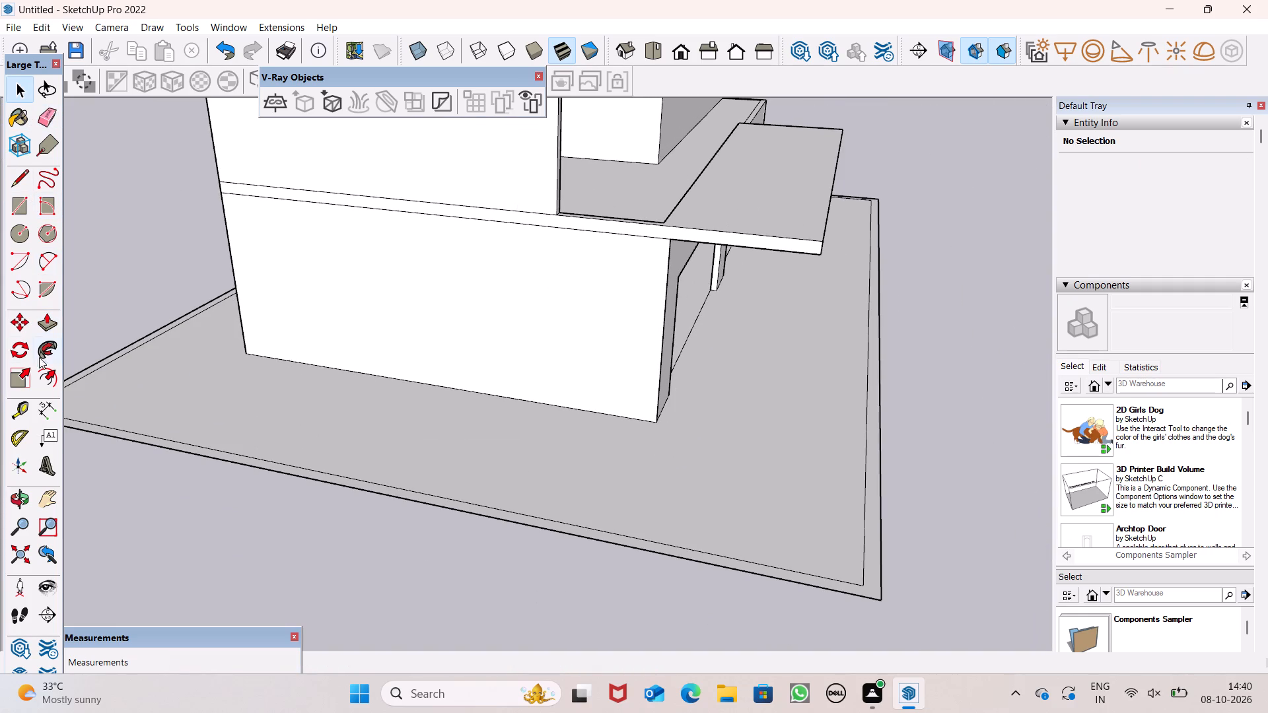
left_click(42, 323)
scroll(724, 229, "up", 1)
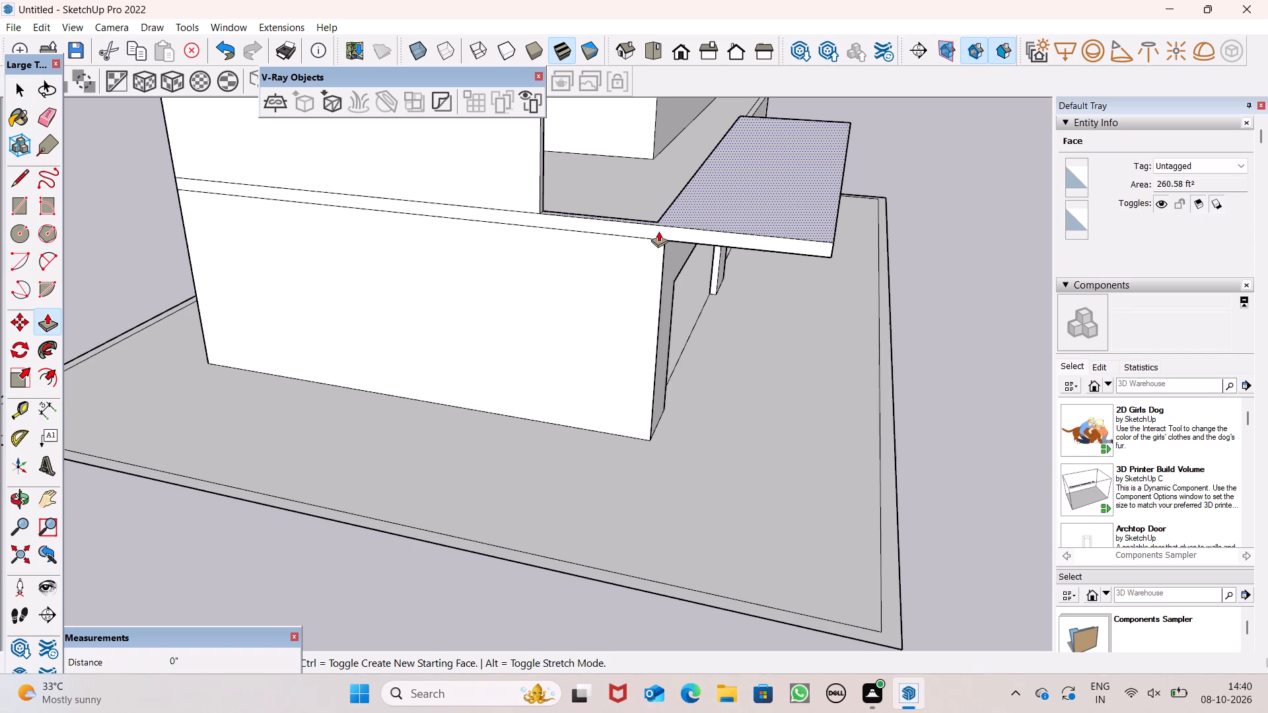
left_click_drag(658, 231, 633, 271)
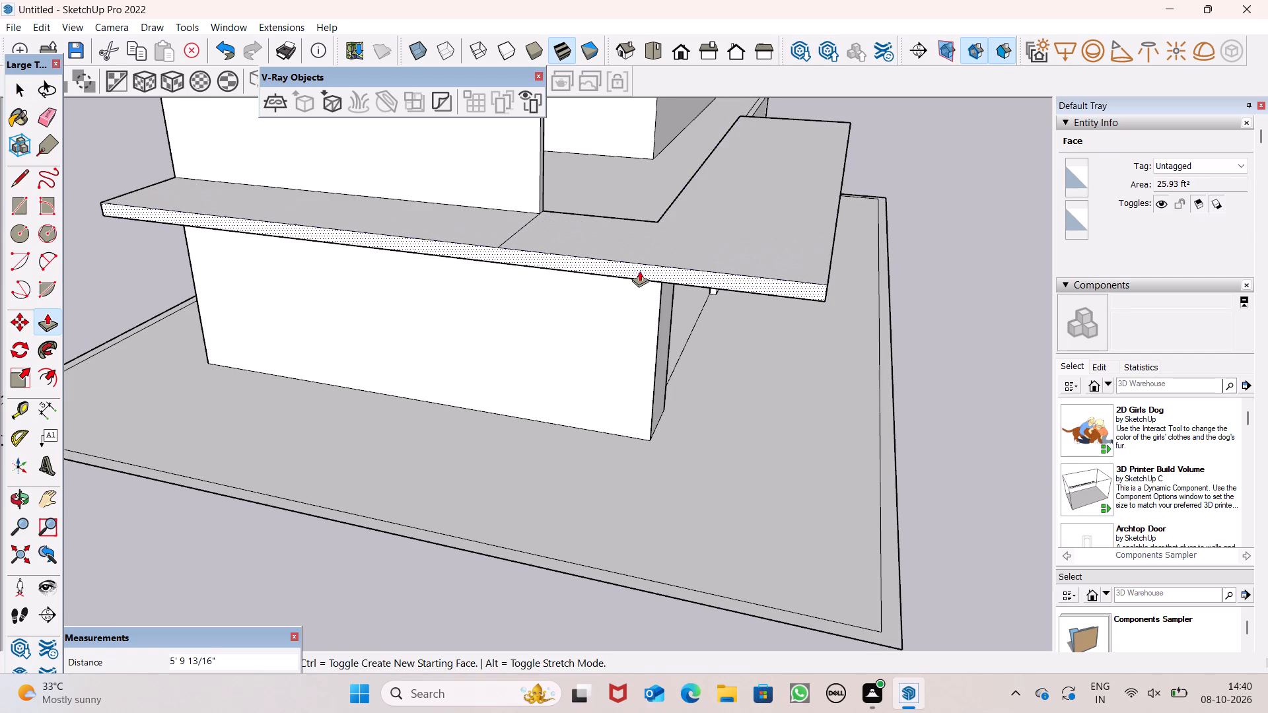
Erase the leftover edge crossing the projecting slab's top near the upper wall's front corner to merge the two top faces.
scroll(651, 242, "down", 1)
middle_click_drag(646, 240, 524, 345)
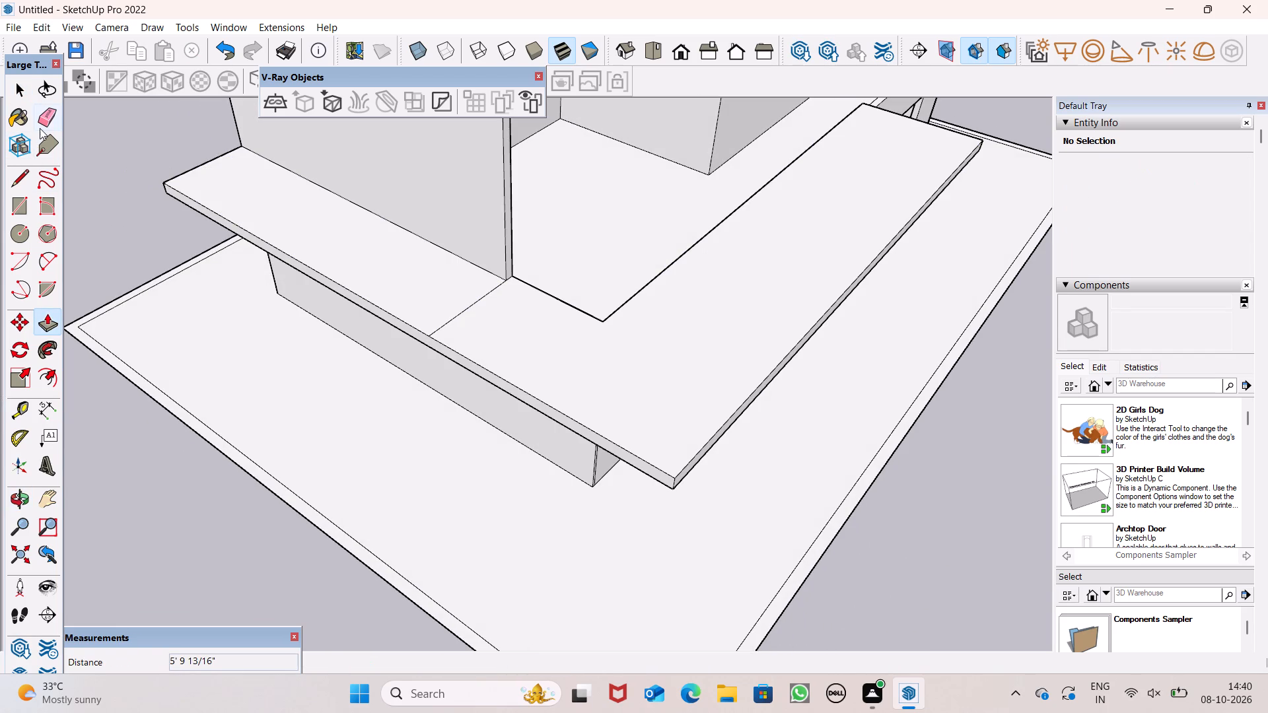
left_click(40, 128)
scroll(482, 312, "down", 1)
scroll(483, 312, "up", 2)
left_click_drag(480, 312, 446, 296)
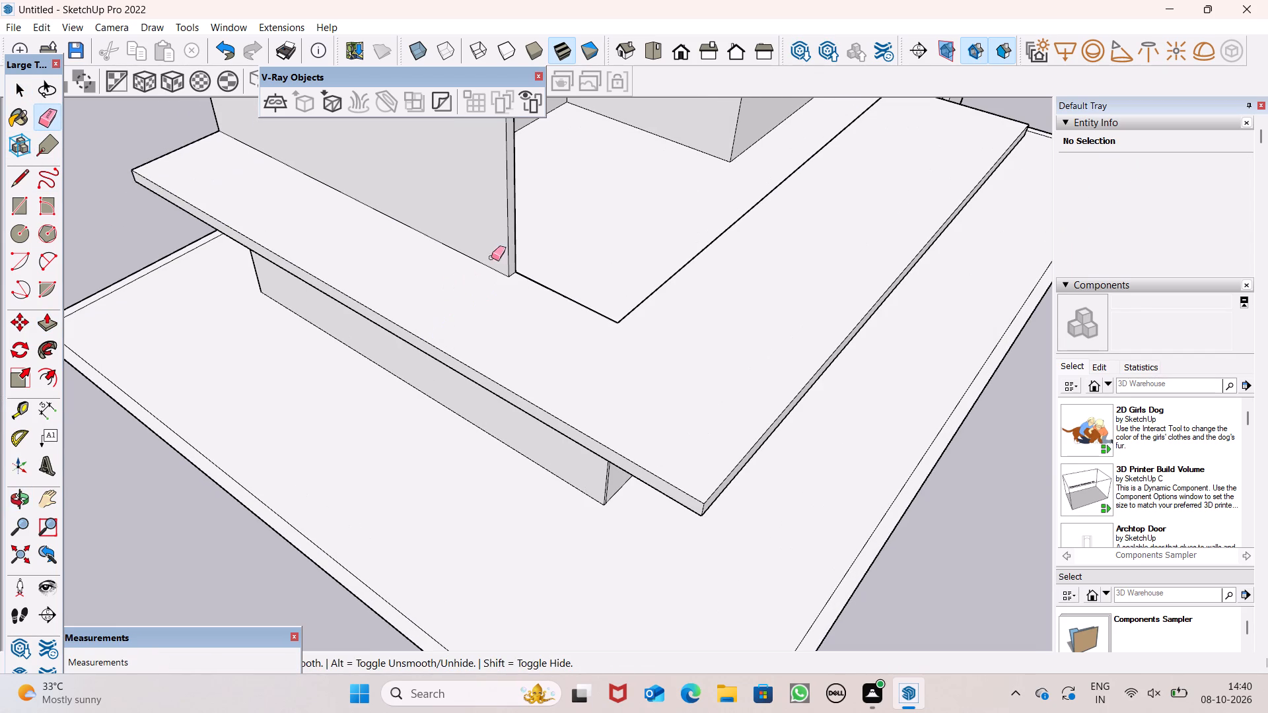
key("space")
Push/Pull the front face of the projecting slab inward 1' 2 1/4" to reduce its overhang.
scroll(544, 228, "down", 4)
scroll(644, 135, "down", 5)
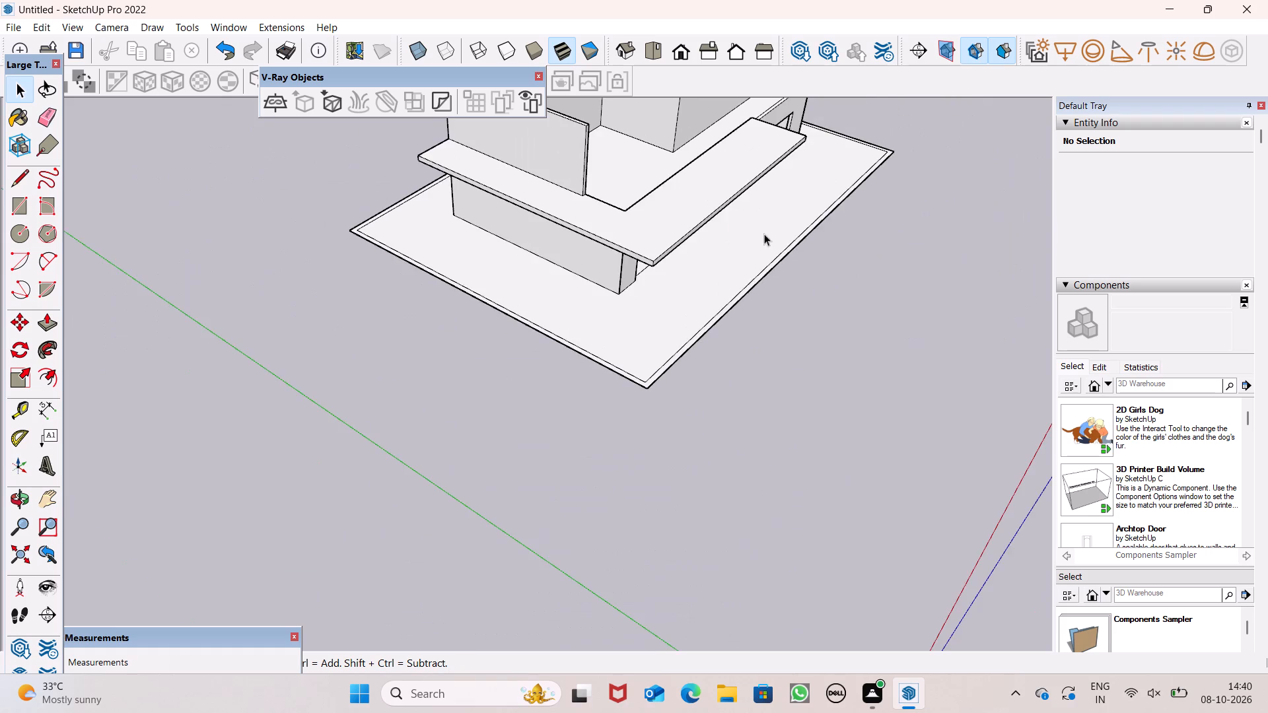
middle_click_drag(744, 232, 277, 48)
scroll(277, 48, "up", 1)
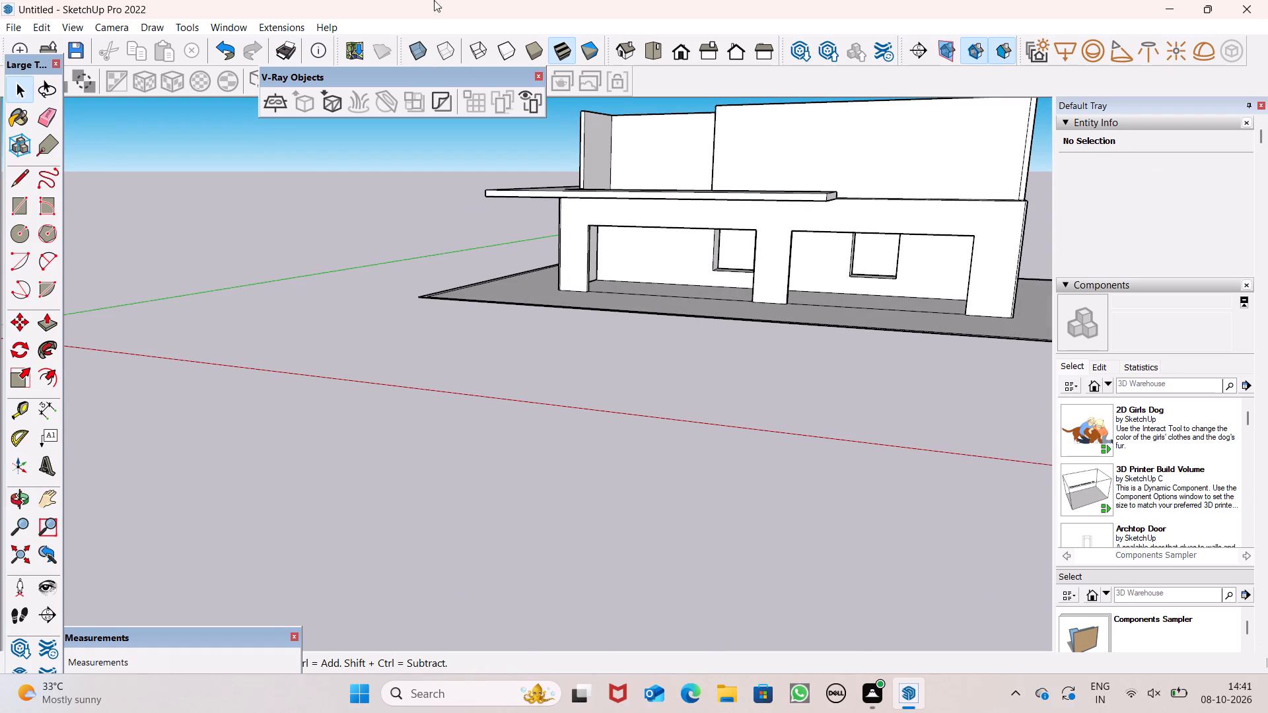
scroll(701, 232, "down", 1)
middle_click_drag(715, 235, 822, 441)
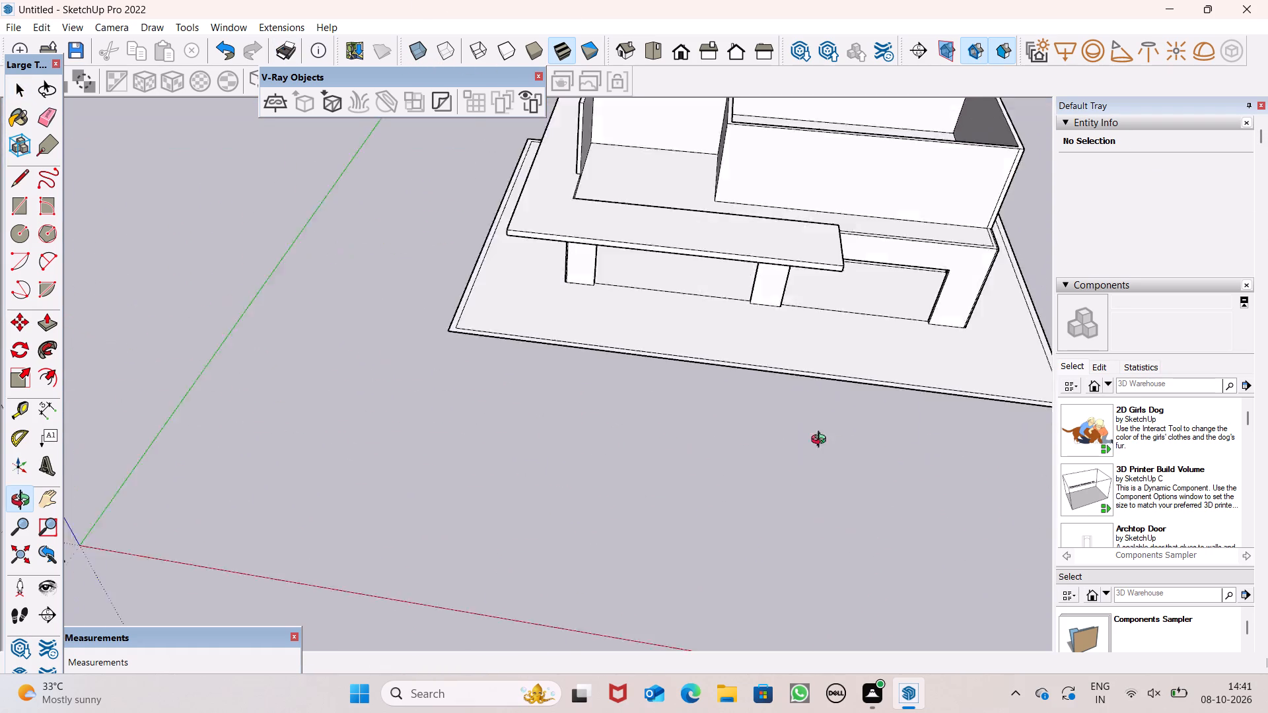
middle_click_drag(822, 441, 837, 259)
scroll(847, 180, "up", 3)
middle_click_drag(785, 213, 877, 327)
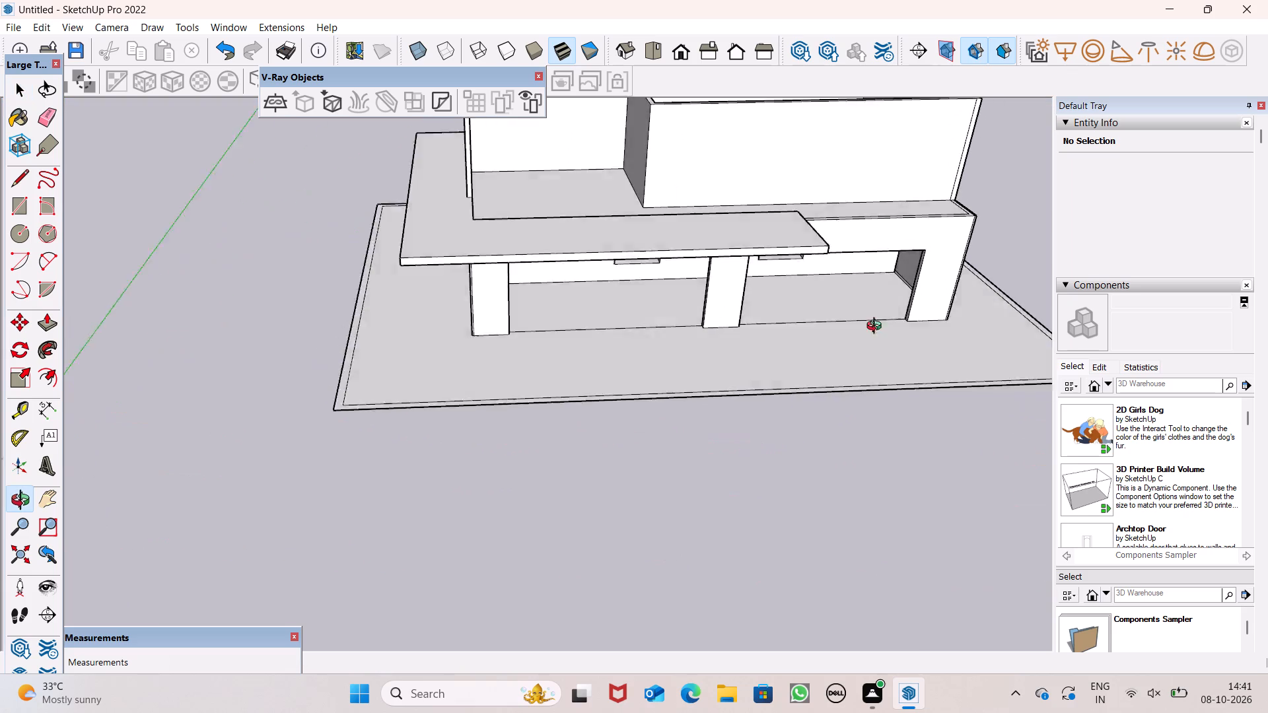
middle_click_drag(877, 327, 813, 347)
left_click(53, 321)
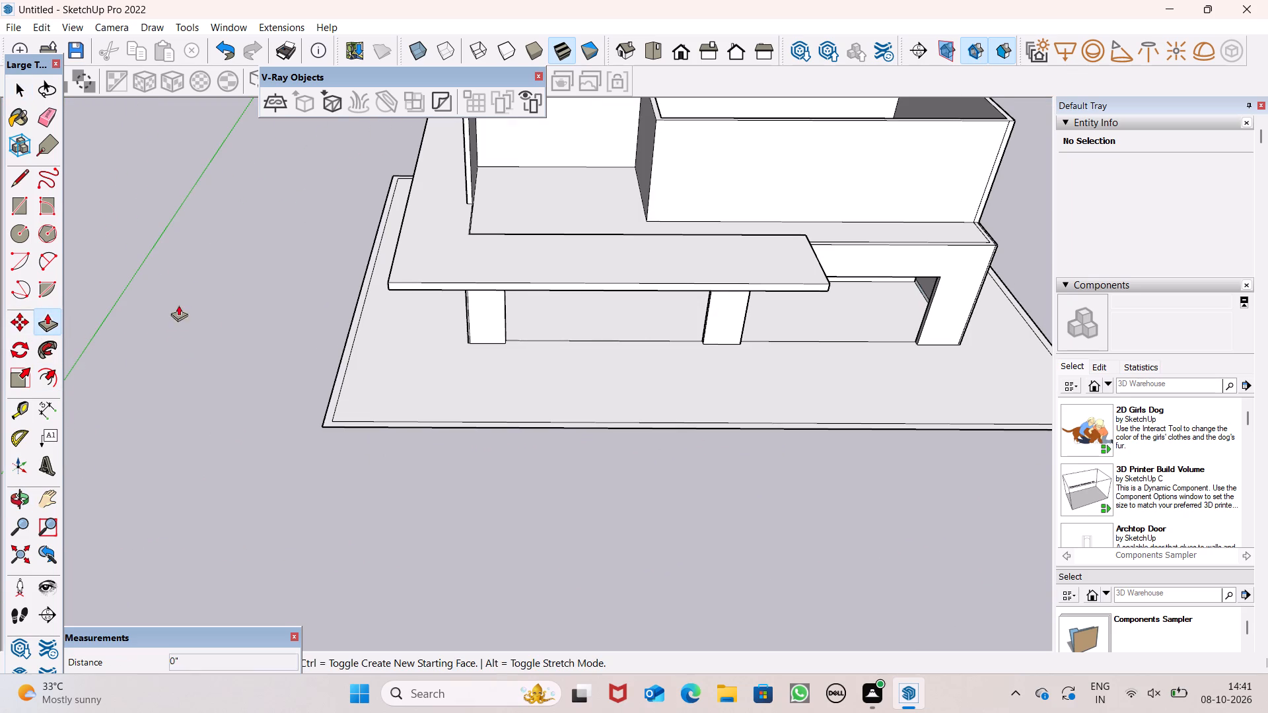
scroll(508, 278, "up", 7)
left_click_drag(495, 302, 503, 287)
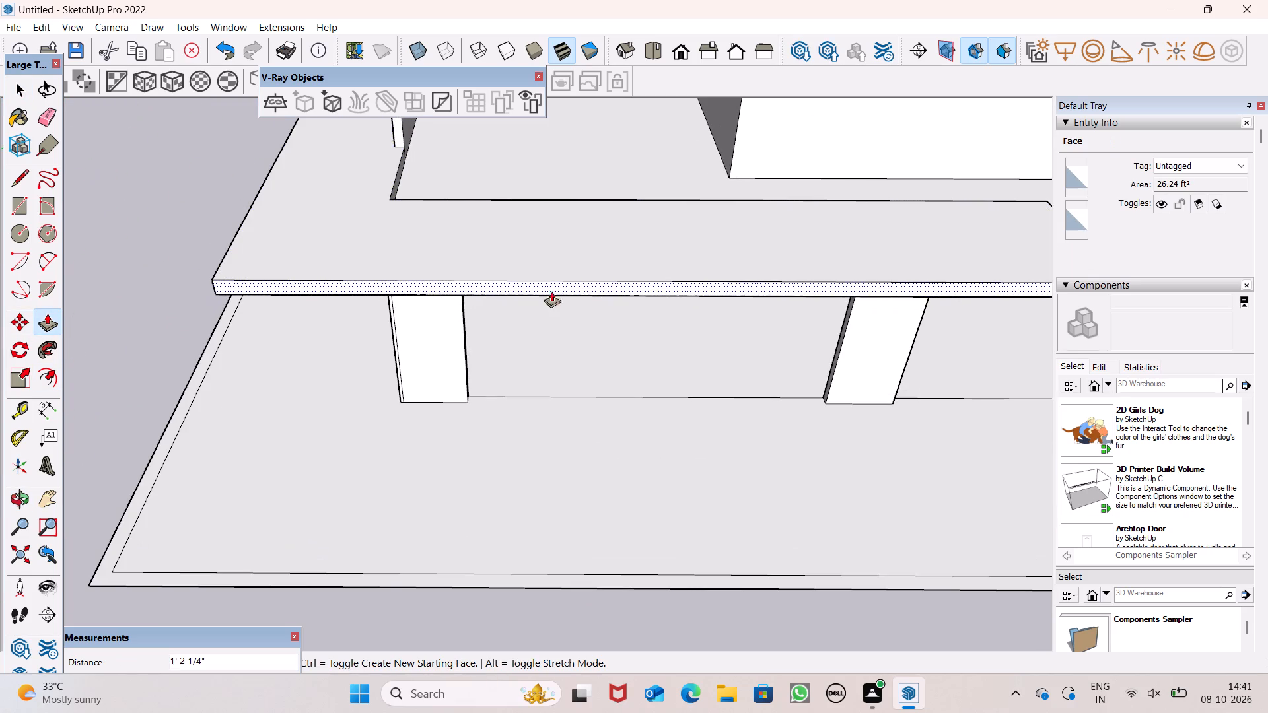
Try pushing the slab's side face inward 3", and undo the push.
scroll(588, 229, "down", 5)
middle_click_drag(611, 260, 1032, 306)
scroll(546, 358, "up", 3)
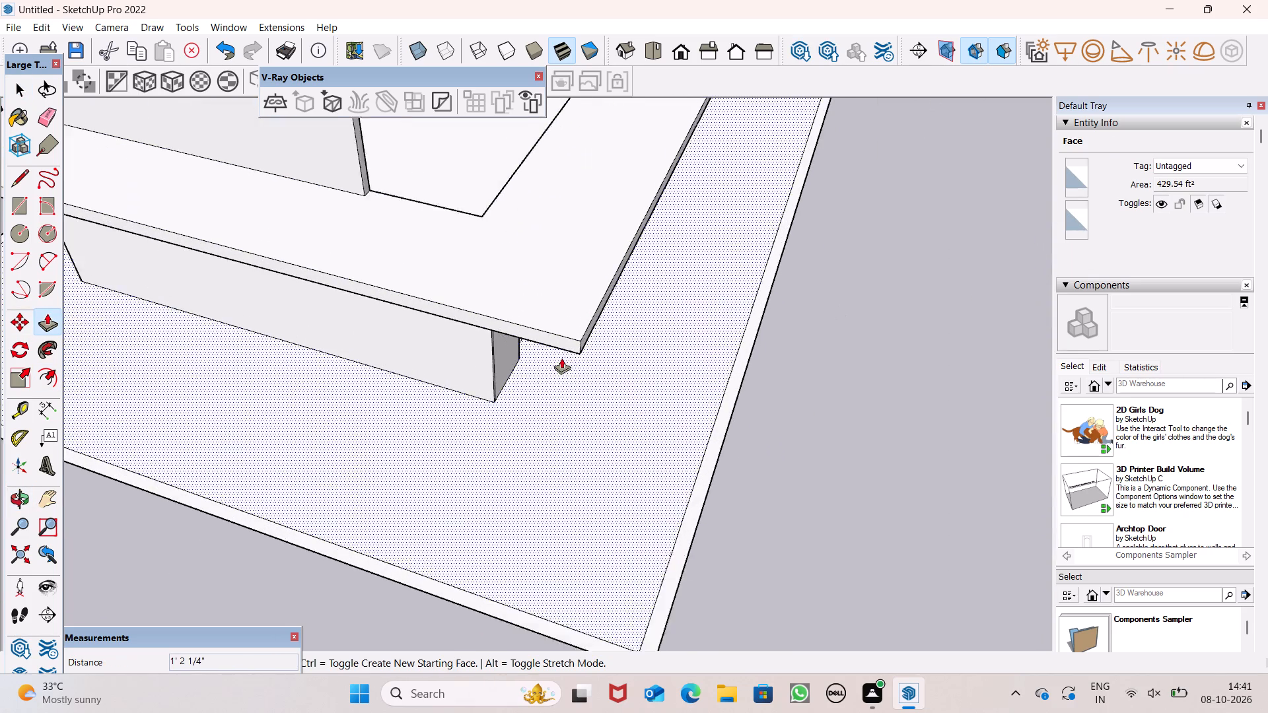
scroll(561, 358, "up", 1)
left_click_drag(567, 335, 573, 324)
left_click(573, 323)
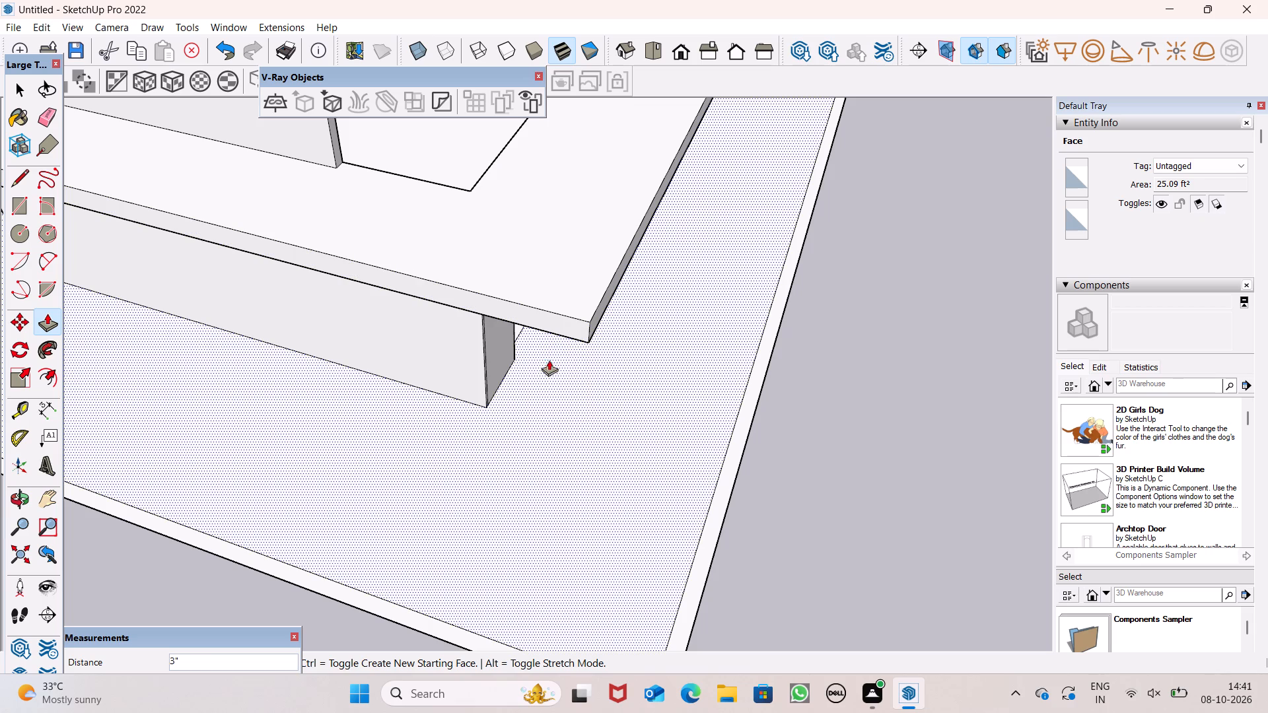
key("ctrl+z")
Push/Pull the underside of the front slab downward 5 7/16" to thicken it.
middle_click_drag(666, 370, 353, 127)
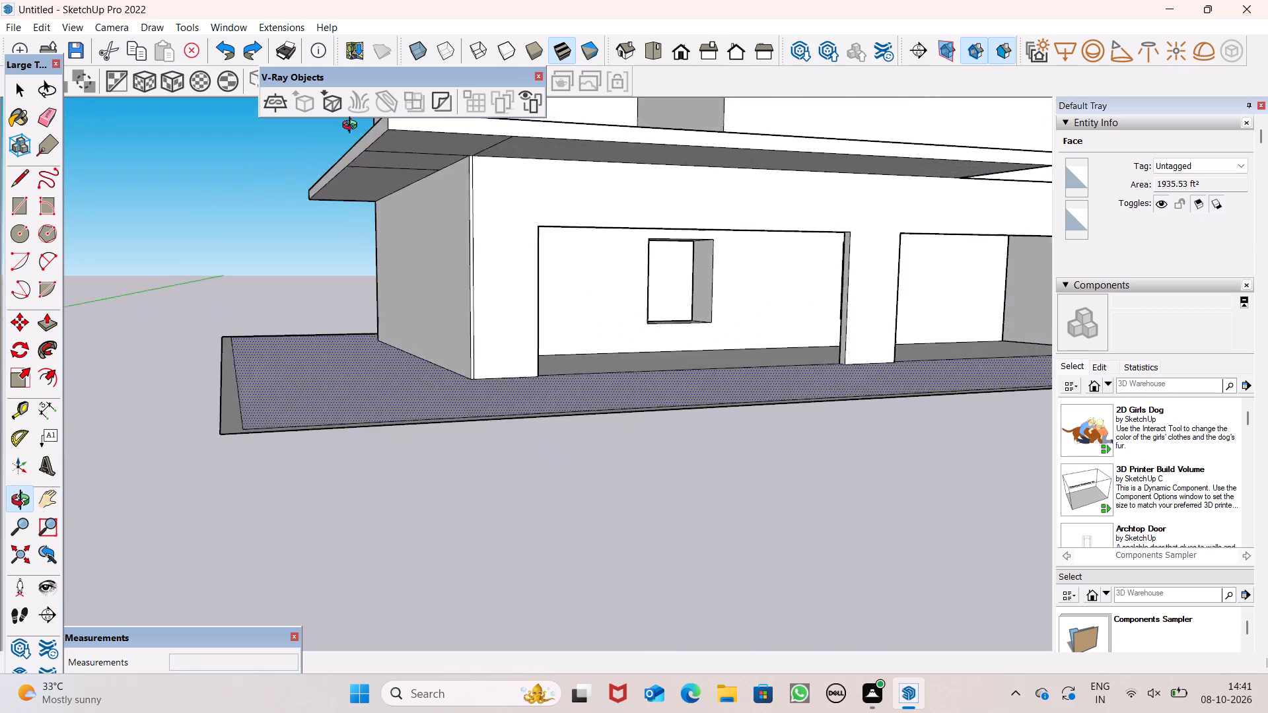
middle_click_drag(353, 127, 302, 127)
left_click_drag(778, 154, 777, 164)
Push/Pull the end face of the lowered front underside outward 5' 4 15/16" to the slab's outer side face.
scroll(639, 152, "up", 1)
middle_click_drag(649, 181, 686, 211)
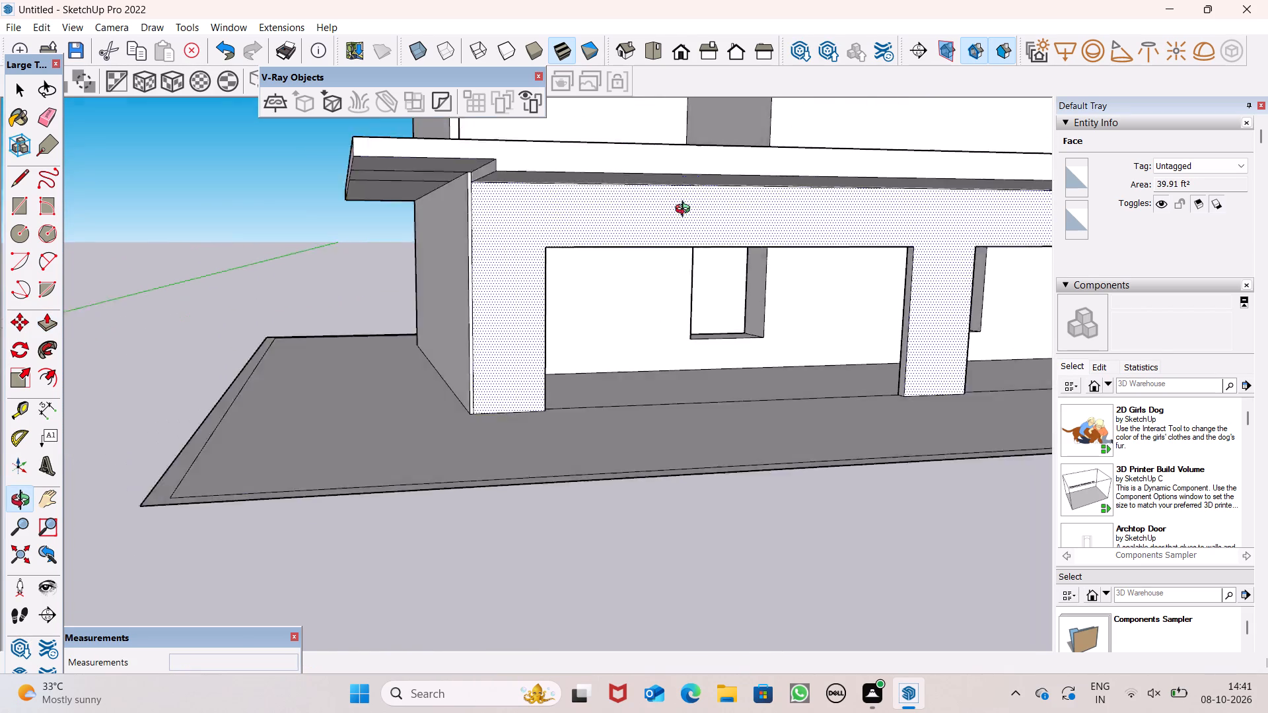
middle_click_drag(686, 211, 776, 208)
scroll(640, 173, "up", 1)
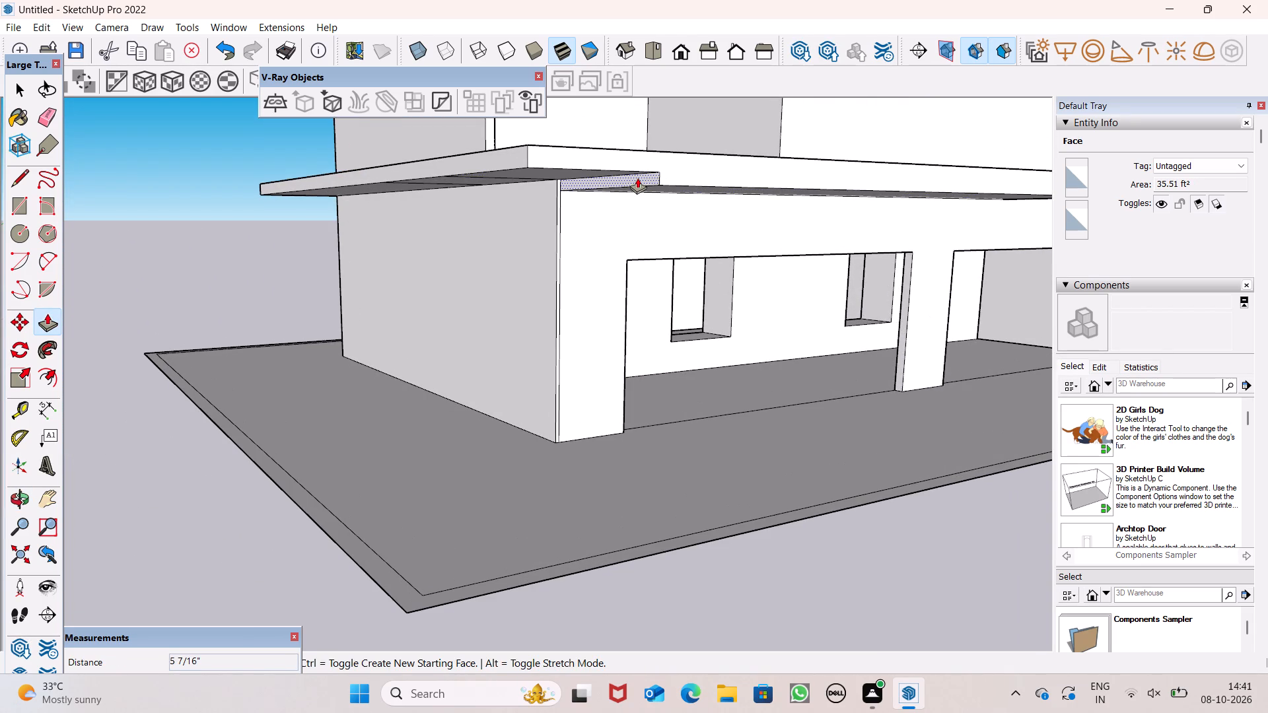
left_click_drag(639, 180, 510, 171)
Push/Pull the two remaining side underside faces down 5 7/16", level with the thickened front slab.
middle_click_drag(532, 180, 813, 160)
scroll(813, 160, "up", 1)
scroll(448, 155, "down", 1)
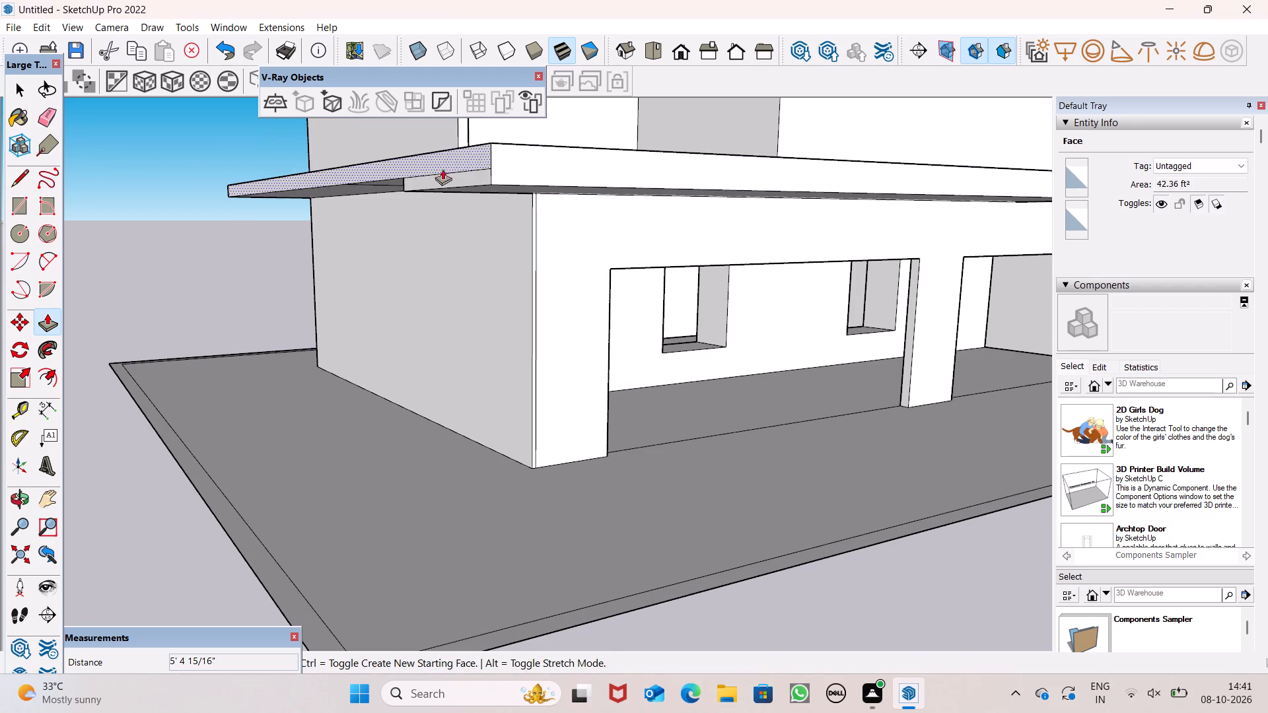
scroll(448, 194, "up", 1)
middle_click_drag(448, 194, 653, 145)
left_click_drag(639, 127, 646, 135)
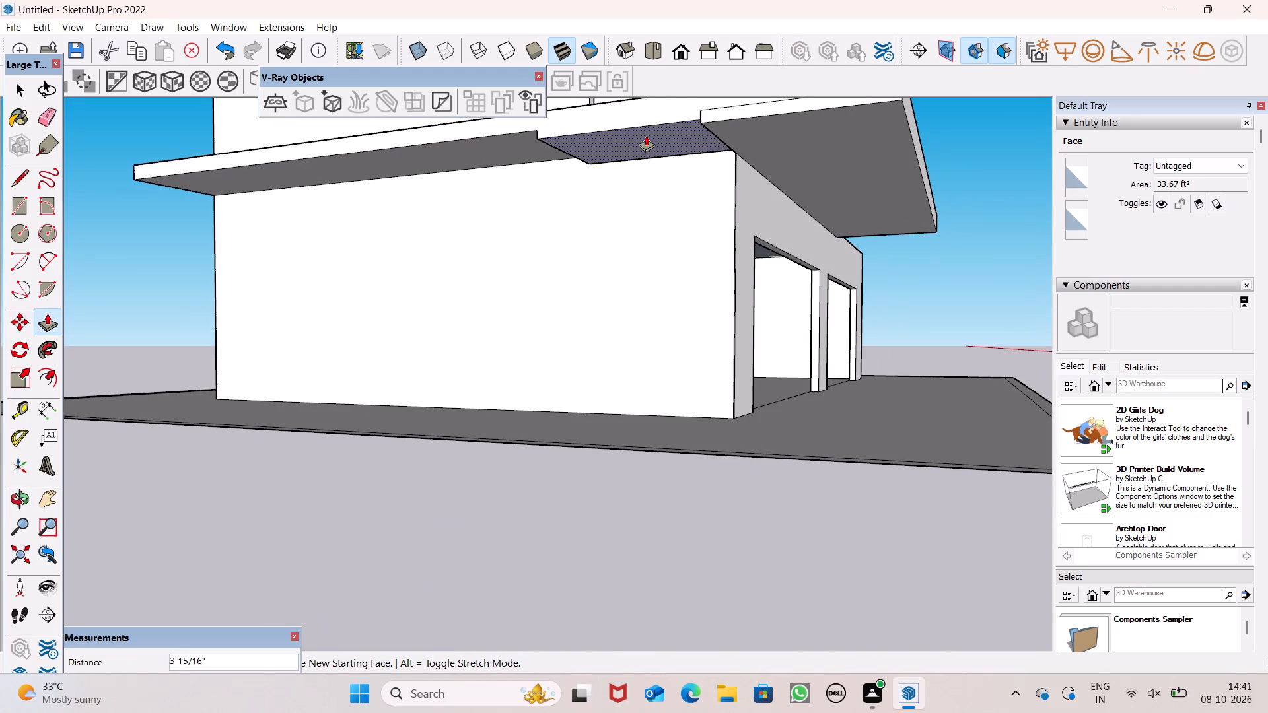
left_click_drag(646, 135, 709, 135)
left_click_drag(520, 142, 530, 149)
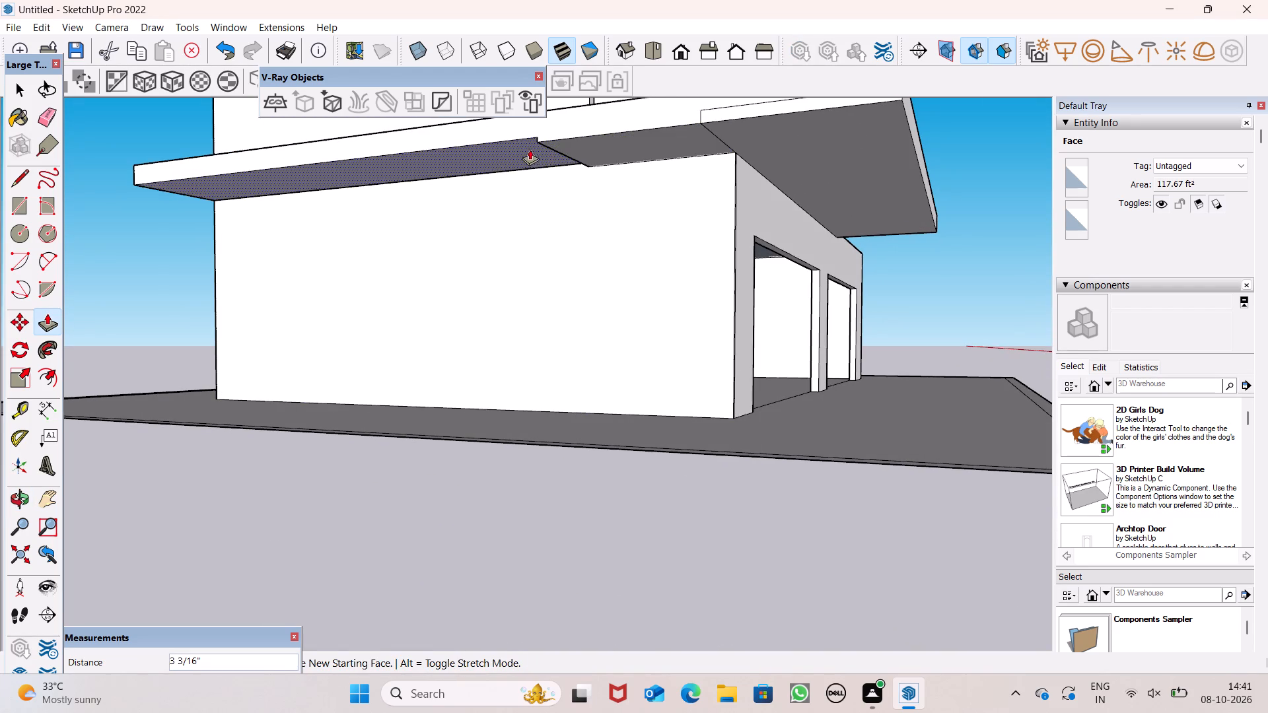
left_click_drag(530, 149, 560, 149)
Erase the leftover horizontal and short vertical edges on the slab's side face near the front corner.
scroll(533, 141, "down", 12)
middle_click_drag(606, 160, 549, 272)
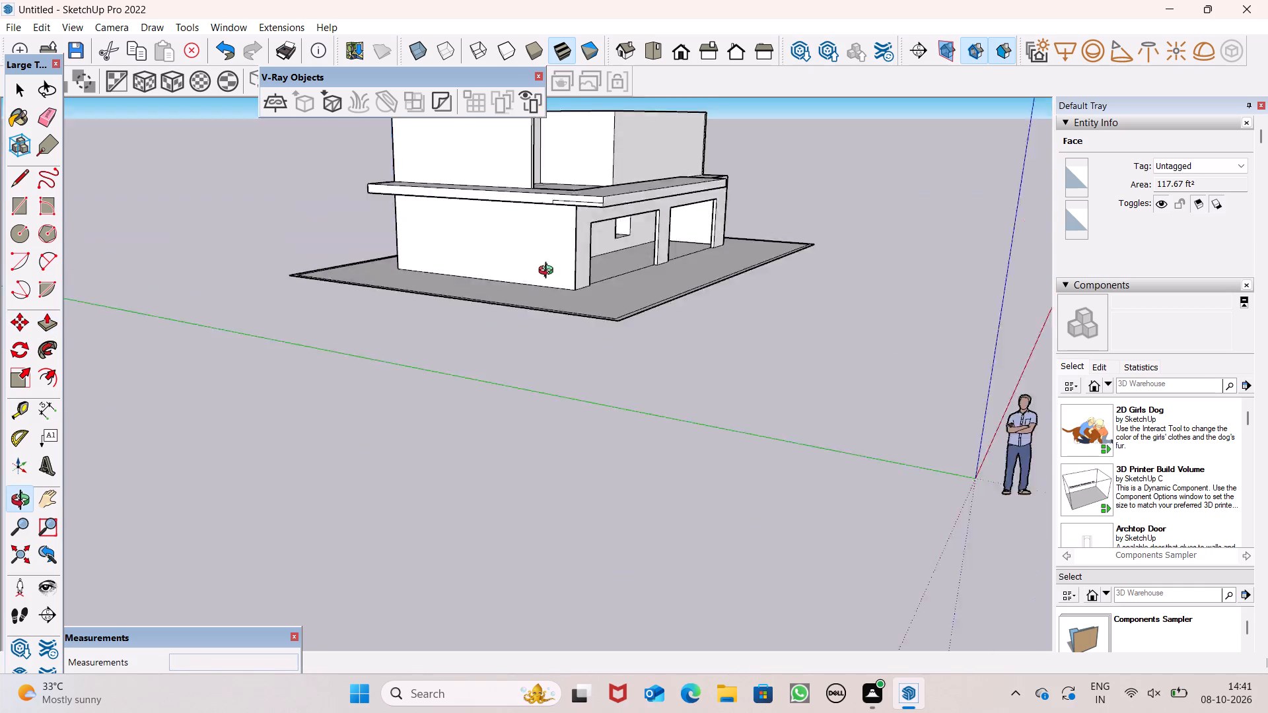
middle_click_drag(549, 272, 524, 317)
scroll(557, 261, "up", 7)
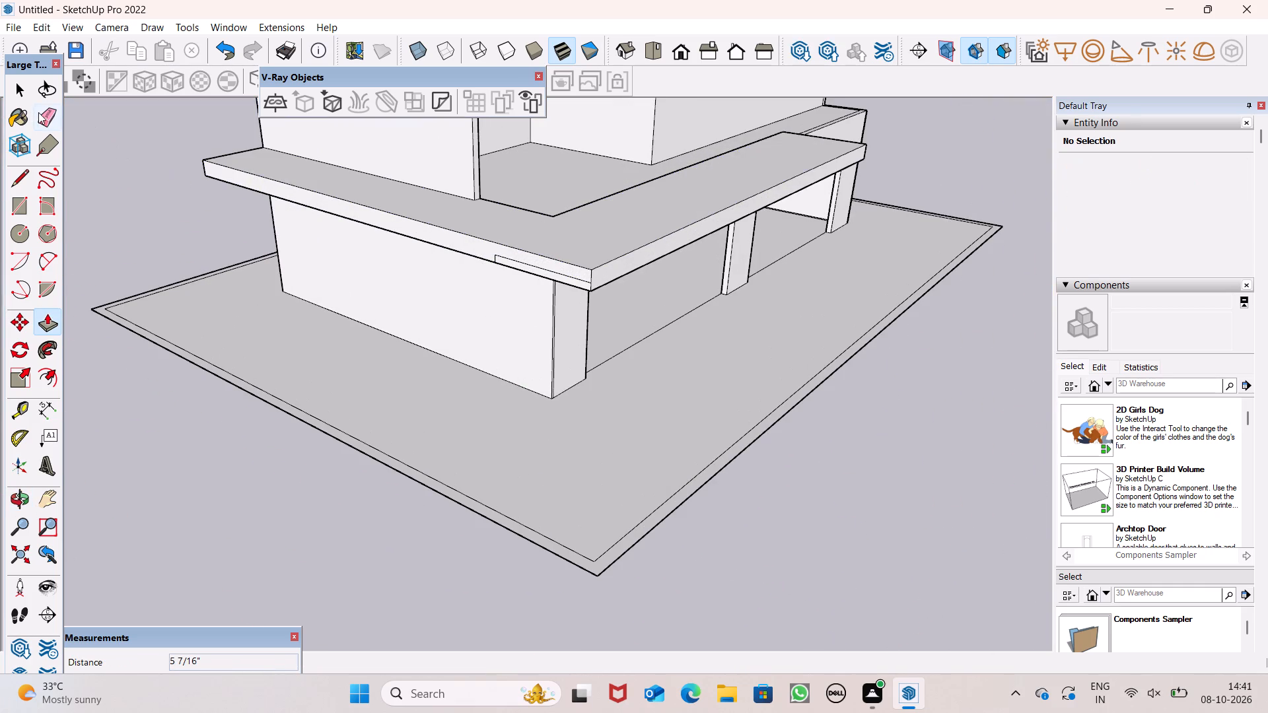
left_click(39, 112)
scroll(353, 312, "up", 3)
scroll(585, 252, "up", 2)
scroll(585, 252, "down", 1)
scroll(585, 252, "up", 1)
left_click(610, 236)
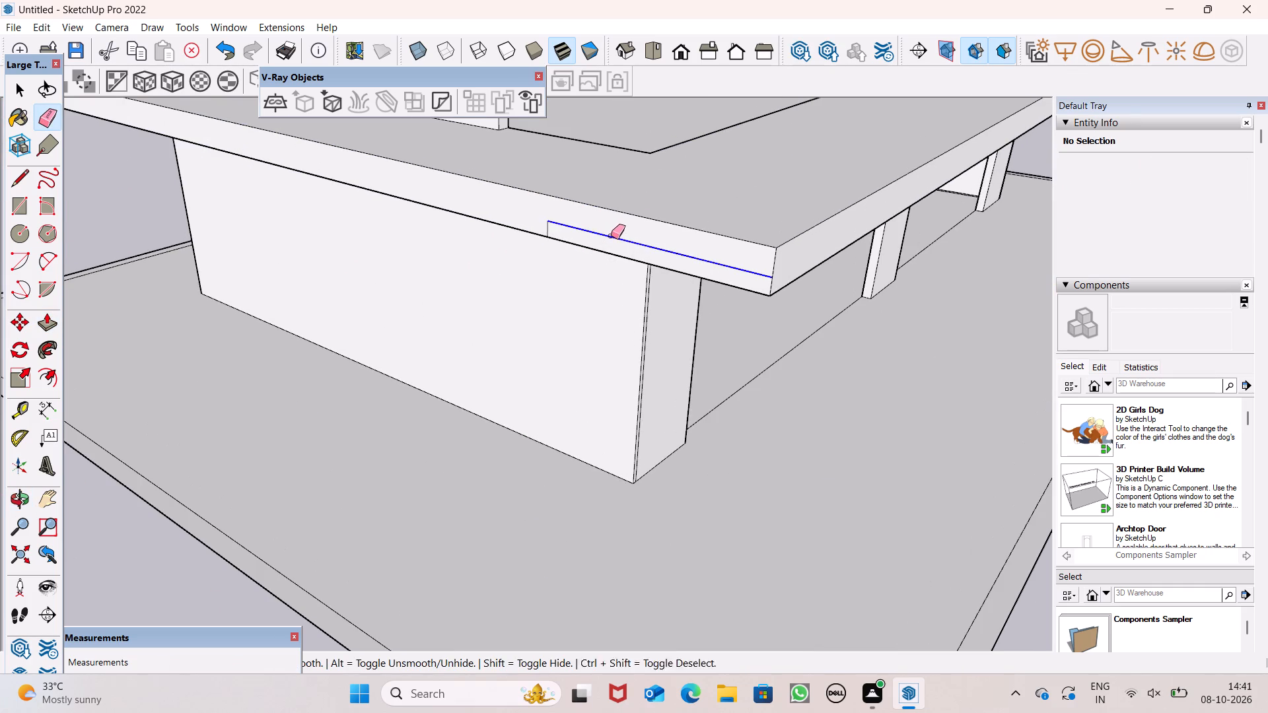
left_click_drag(540, 219, 547, 222)
Erase the two leftover seam edges across the slab's underside beside the side wall.
middle_click_drag(761, 290, 857, 73)
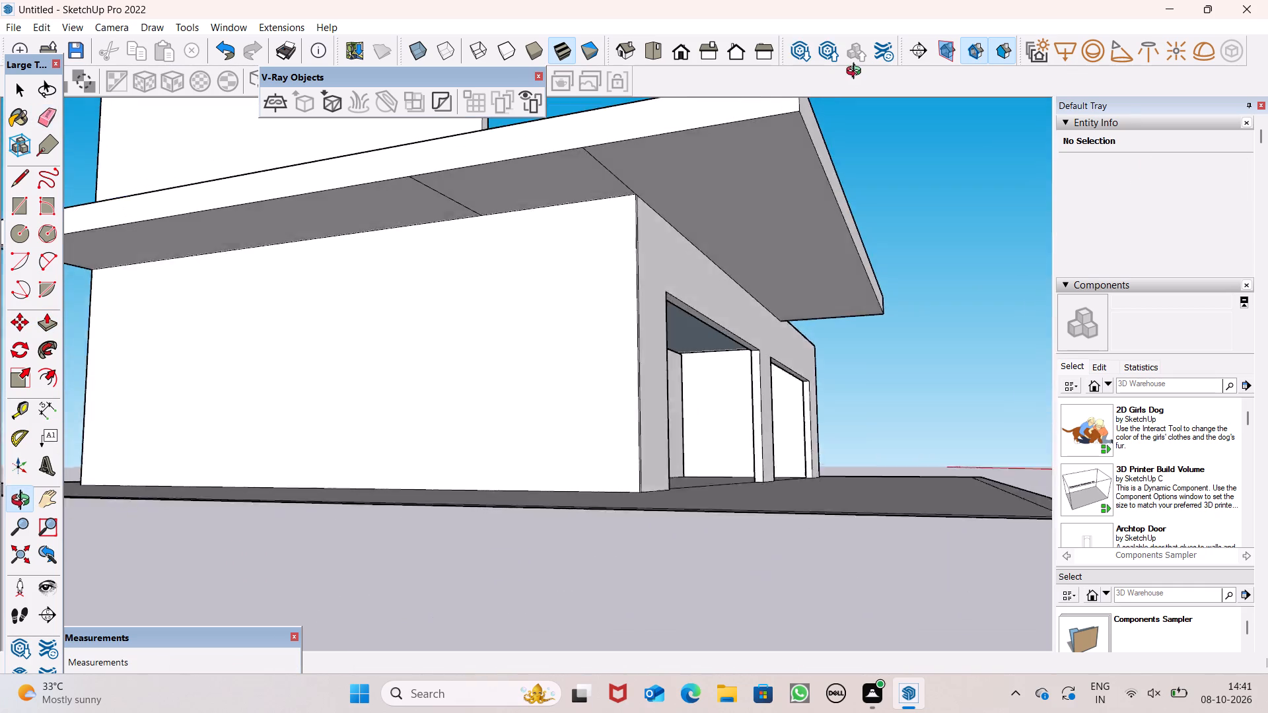
middle_click_drag(857, 73, 860, 65)
scroll(821, 221, "up", 3)
left_click_drag(557, 157, 548, 162)
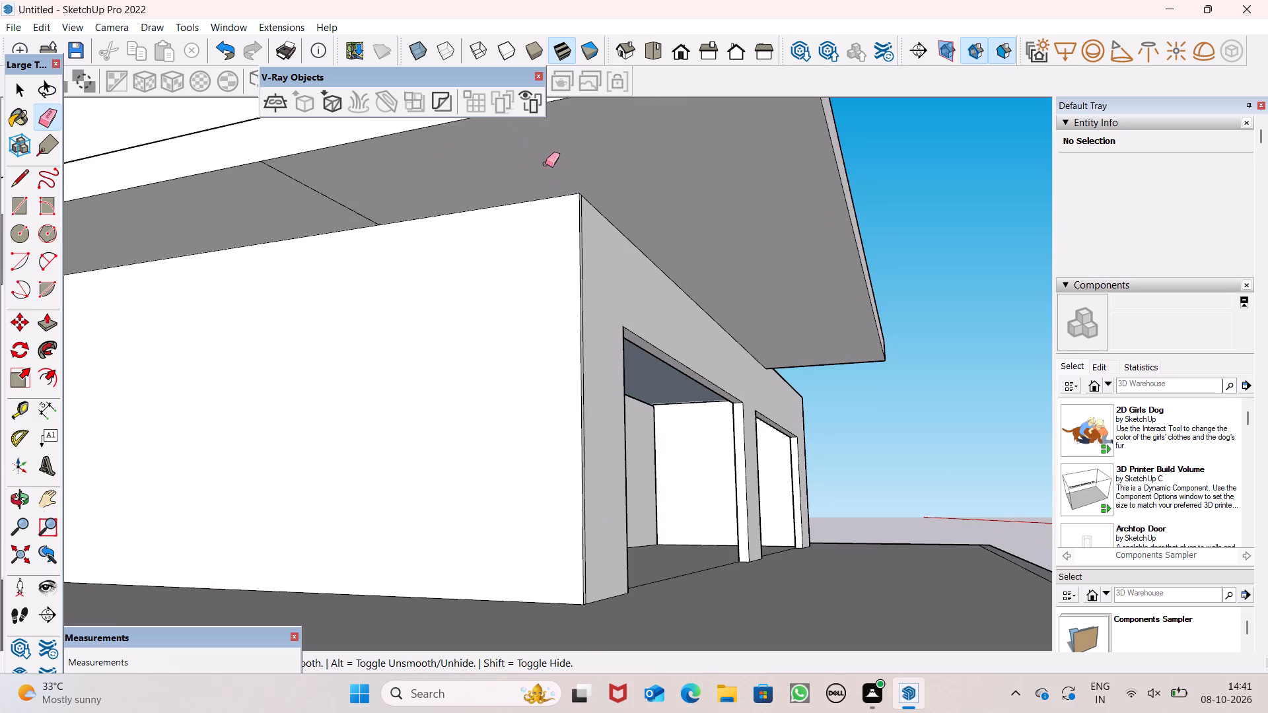
left_click_drag(338, 192, 317, 201)
Examine the wraparound slab, its open end at the low parapet and the upper room from several angles.
scroll(461, 238, "down", 9)
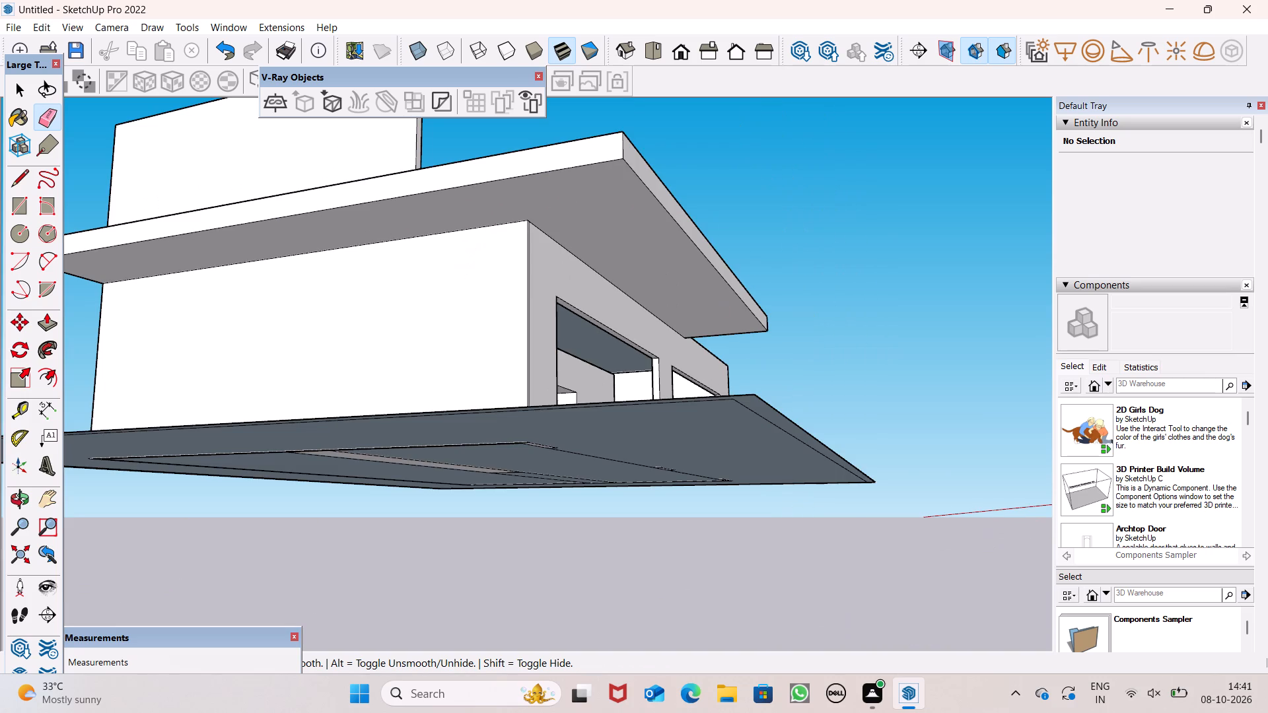
scroll(575, 297, "down", 1)
scroll(642, 263, "down", 2)
middle_click_drag(737, 292, 483, 531)
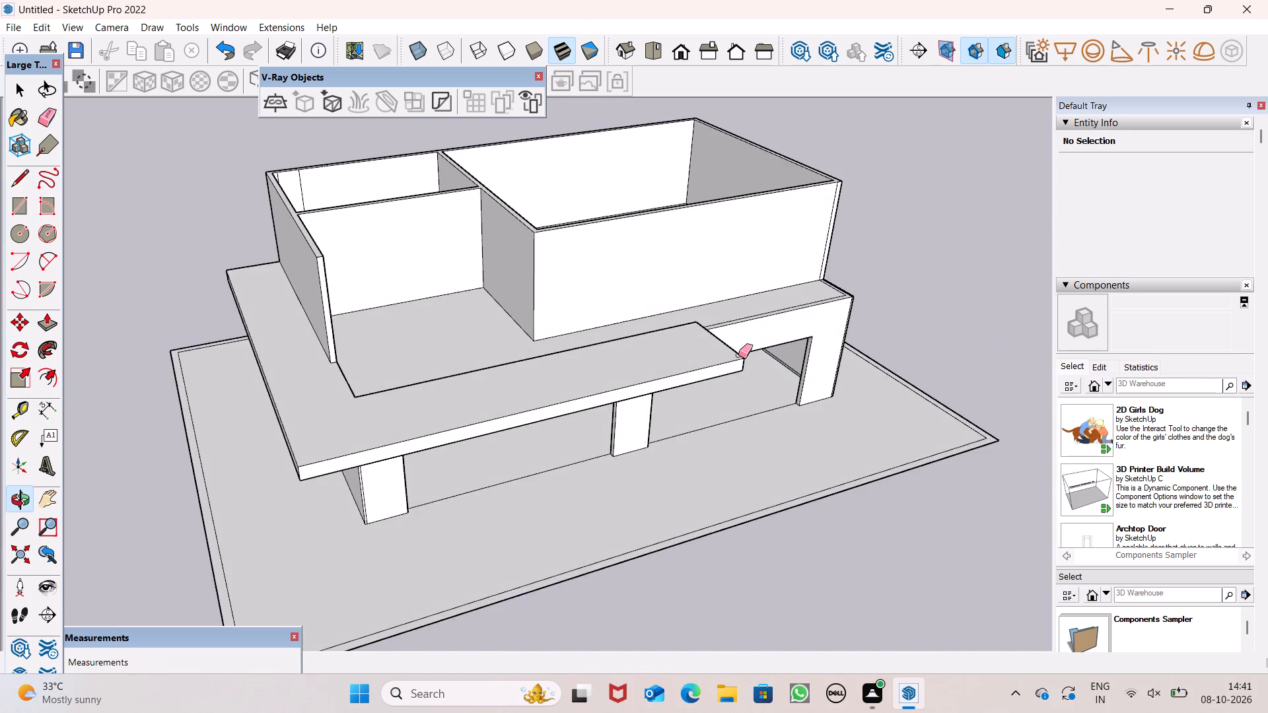
scroll(738, 355, "down", 3)
middle_click_drag(730, 360, 584, 547)
scroll(626, 423, "up", 5)
middle_click_drag(814, 510, 443, 339)
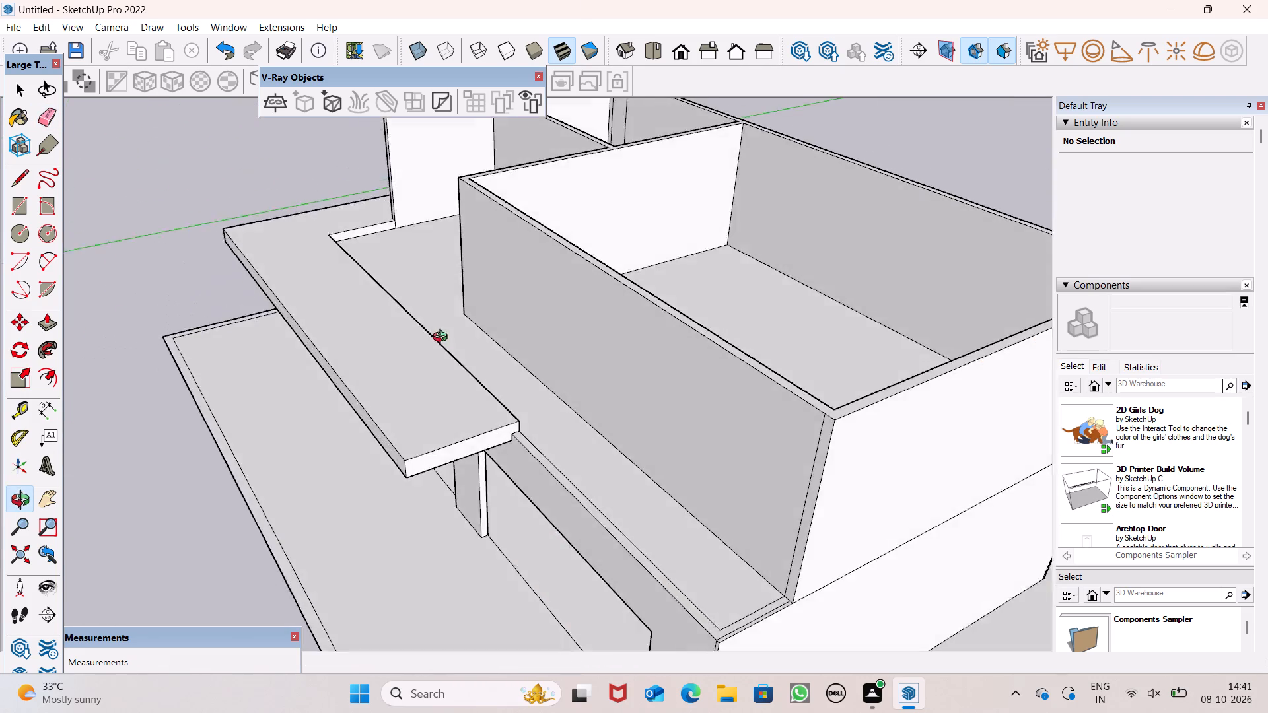
middle_click_drag(443, 339, 248, 340)
scroll(254, 339, "up", 1)
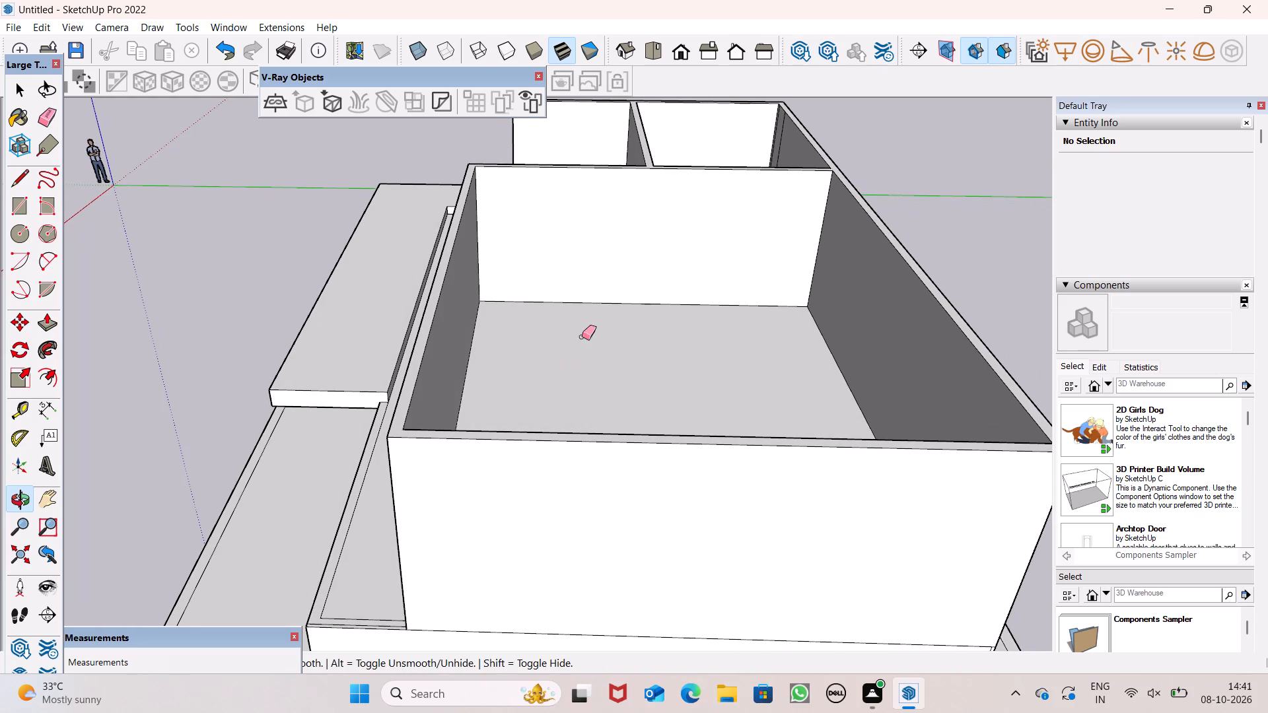
middle_click_drag(409, 355, 534, 314)
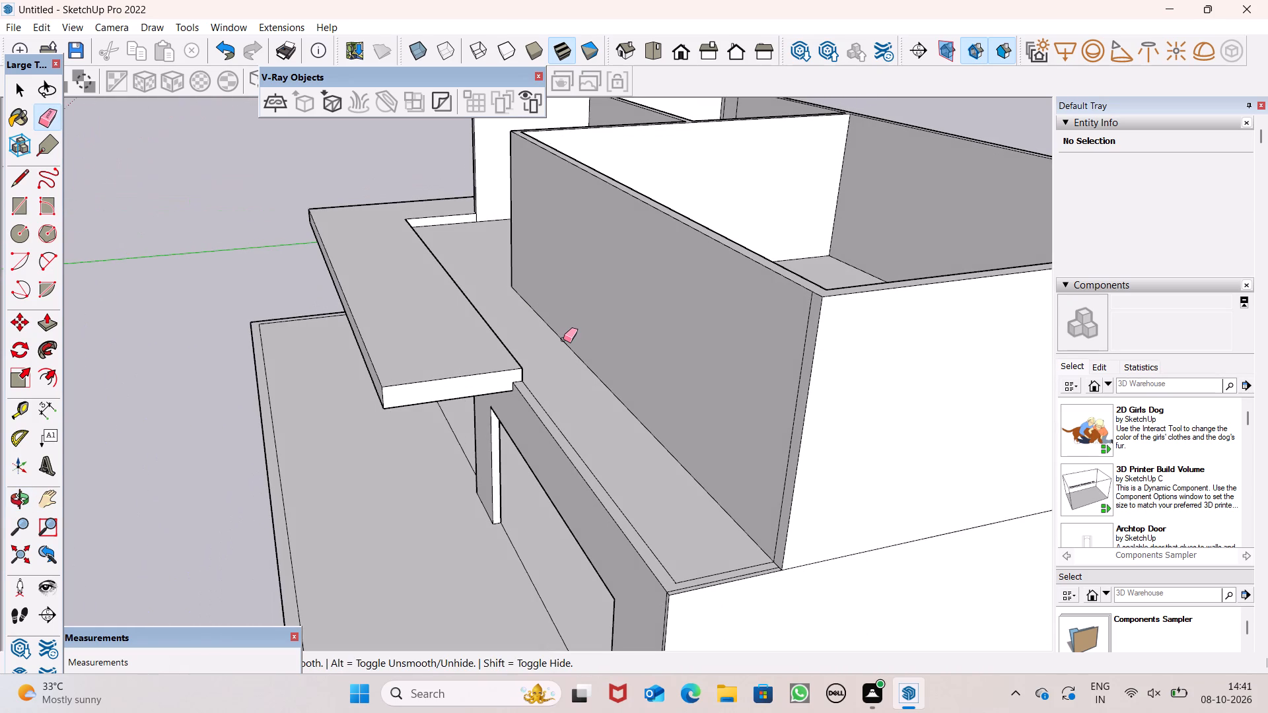
scroll(550, 362, "up", 4)
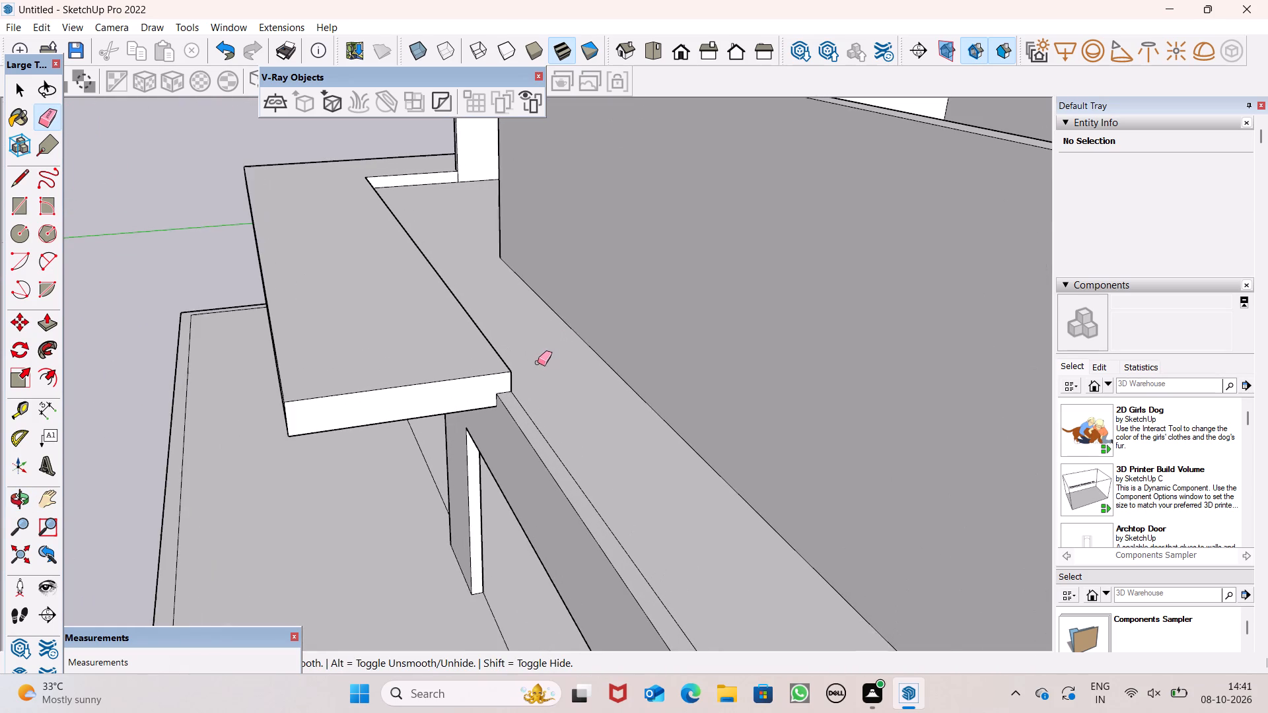
scroll(553, 356, "up", 1)
scroll(553, 356, "down", 1)
middle_click_drag(558, 402, 687, 385)
scroll(670, 350, "down", 4)
middle_click_drag(697, 376, 715, 410)
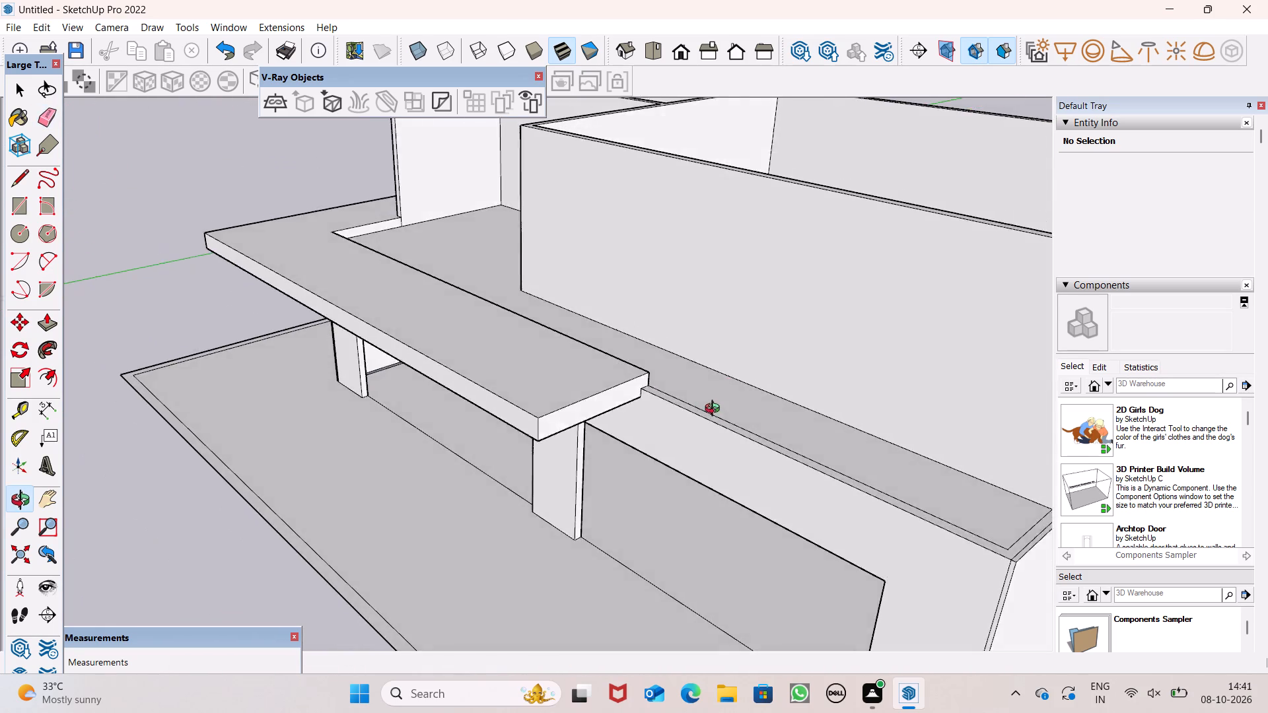
middle_click_drag(715, 410, 725, 407)
scroll(730, 332, "down", 6)
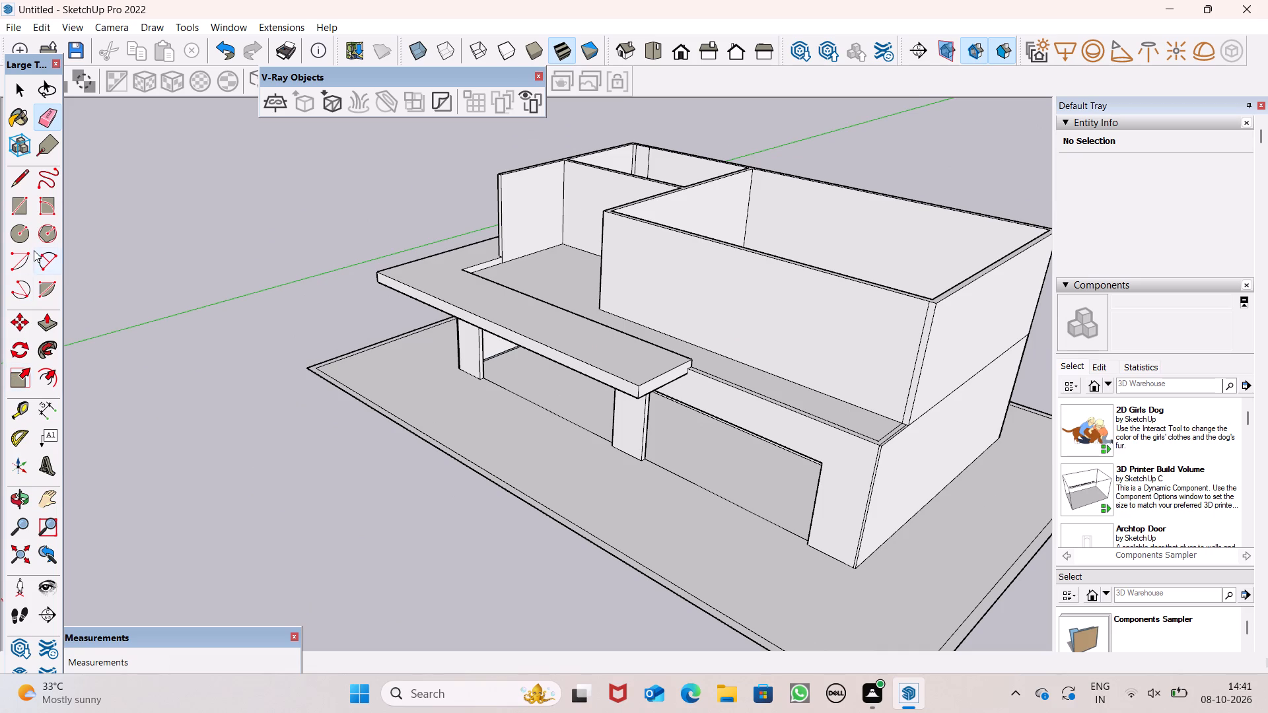
Push/Pull the large upper room's front wall outward to the inner edge of the low parapet strip.
left_click(46, 320)
middle_click(611, 390)
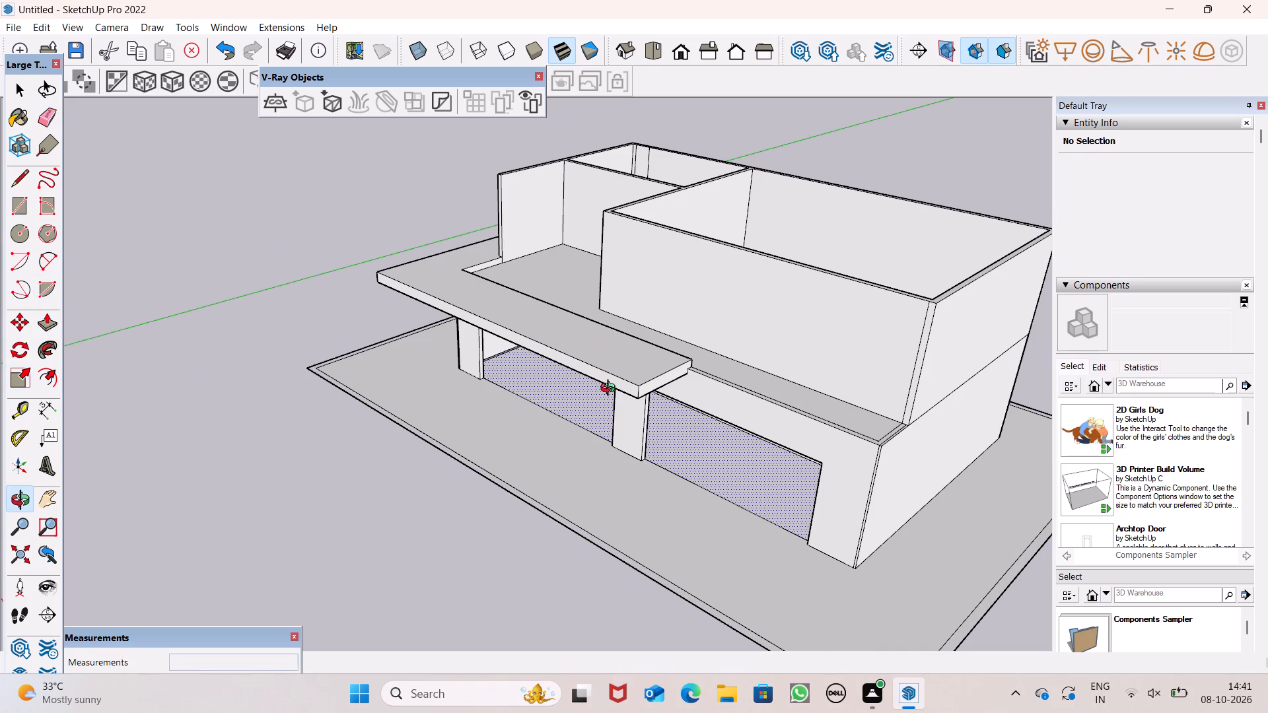
middle_click_drag(801, 370, 837, 407)
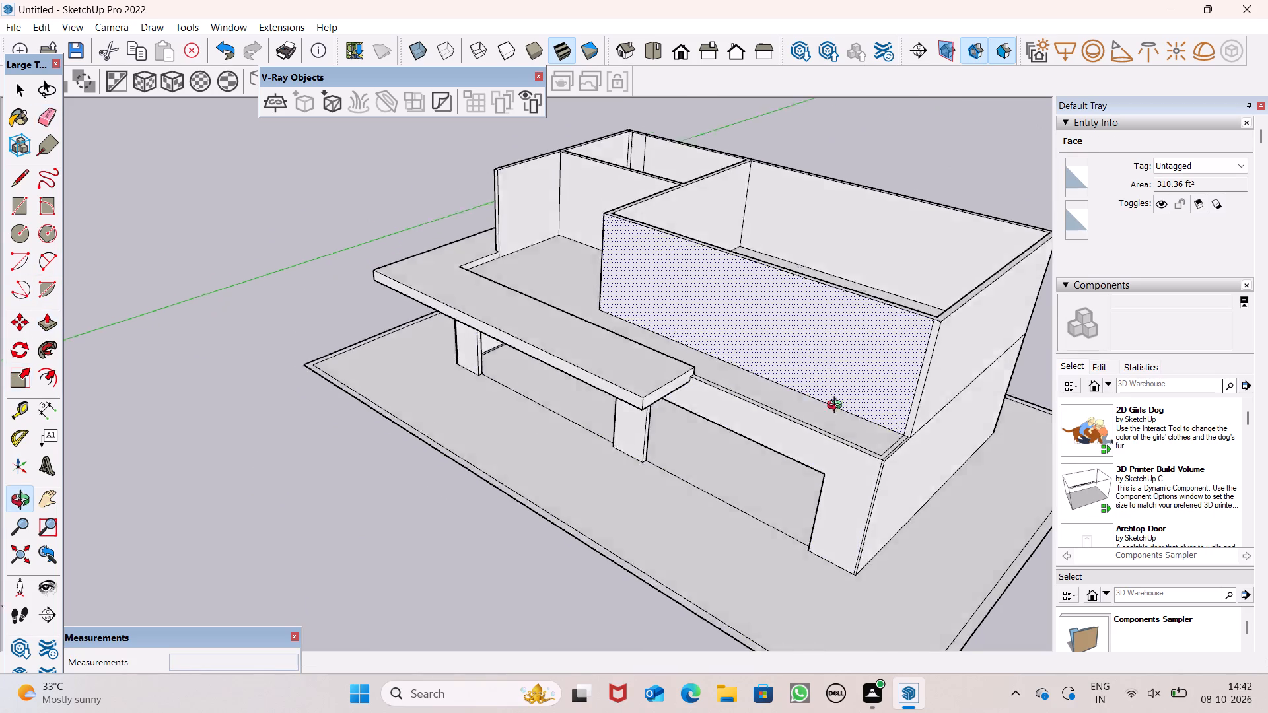
middle_click_drag(837, 407, 861, 411)
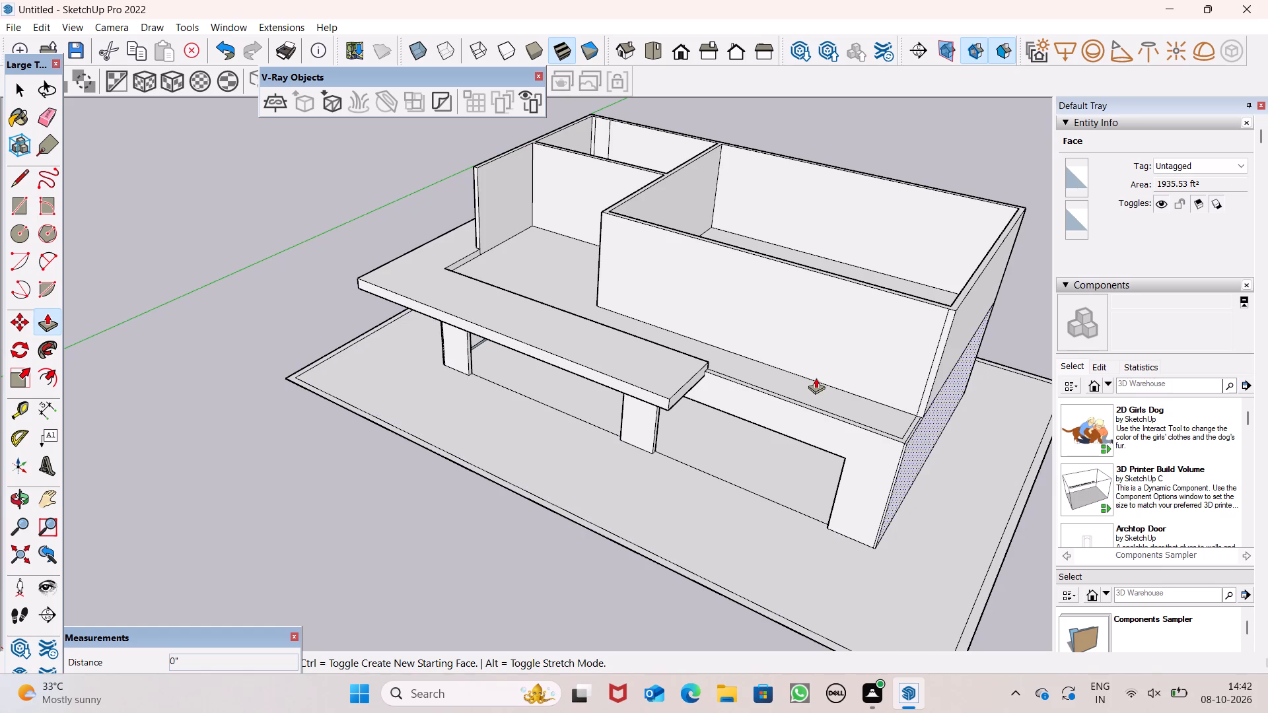
scroll(810, 365, "up", 1)
middle_click_drag(810, 365, 850, 372)
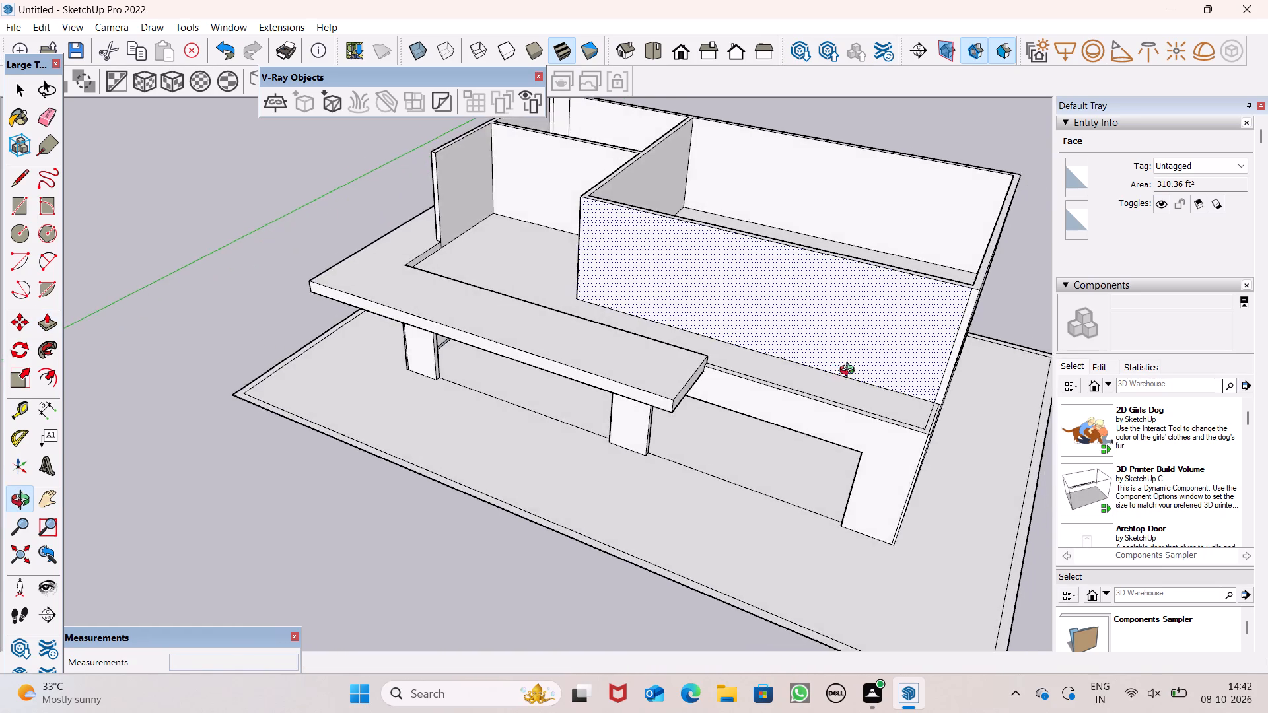
middle_click_drag(850, 372, 901, 447)
scroll(903, 362, "up", 5)
left_click_drag(903, 362, 863, 423)
scroll(727, 355, "down", 4)
middle_click_drag(749, 405, 537, 345)
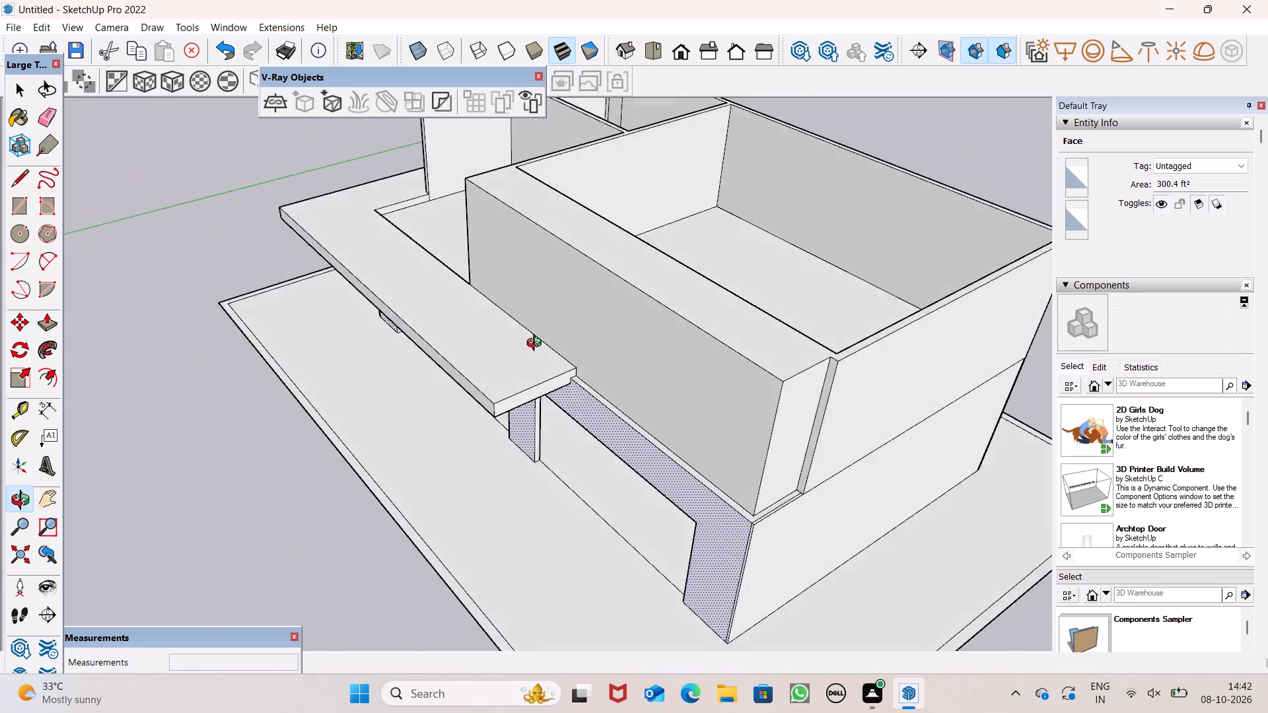
middle_click_drag(537, 345, 482, 316)
scroll(626, 342, "up", 1)
scroll(617, 366, "down", 2)
middle_click_drag(751, 490, 750, 488)
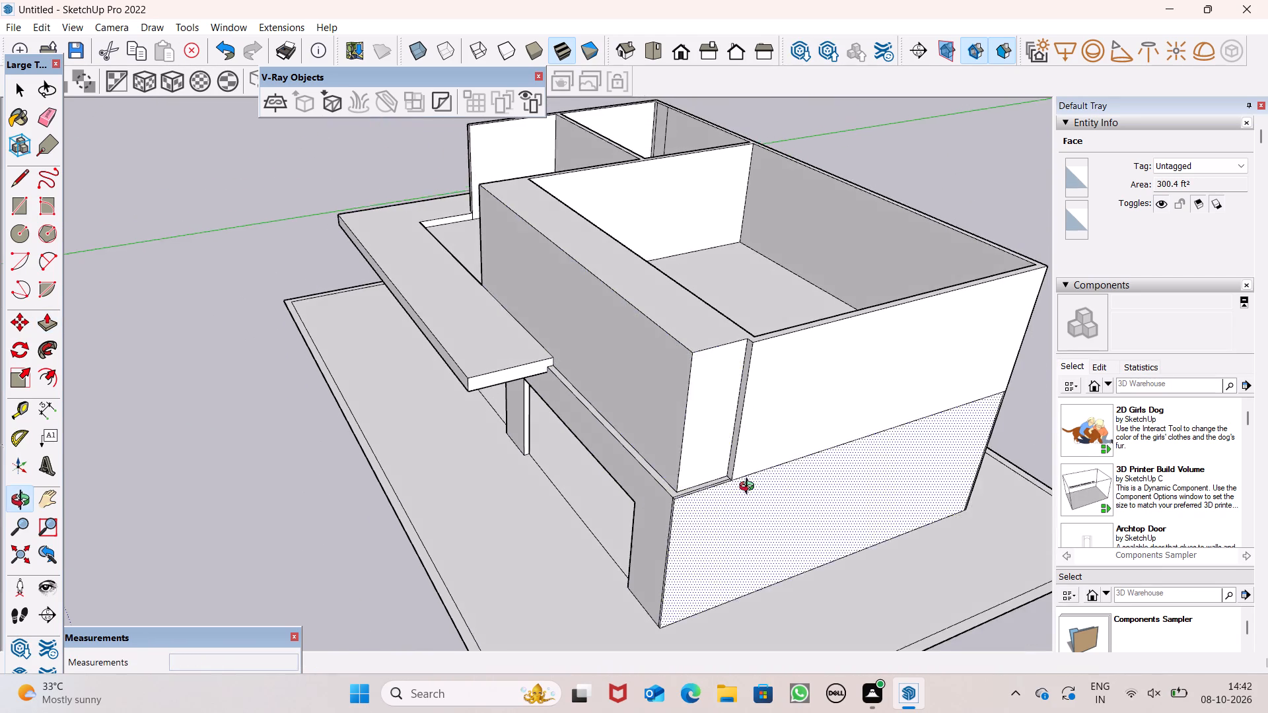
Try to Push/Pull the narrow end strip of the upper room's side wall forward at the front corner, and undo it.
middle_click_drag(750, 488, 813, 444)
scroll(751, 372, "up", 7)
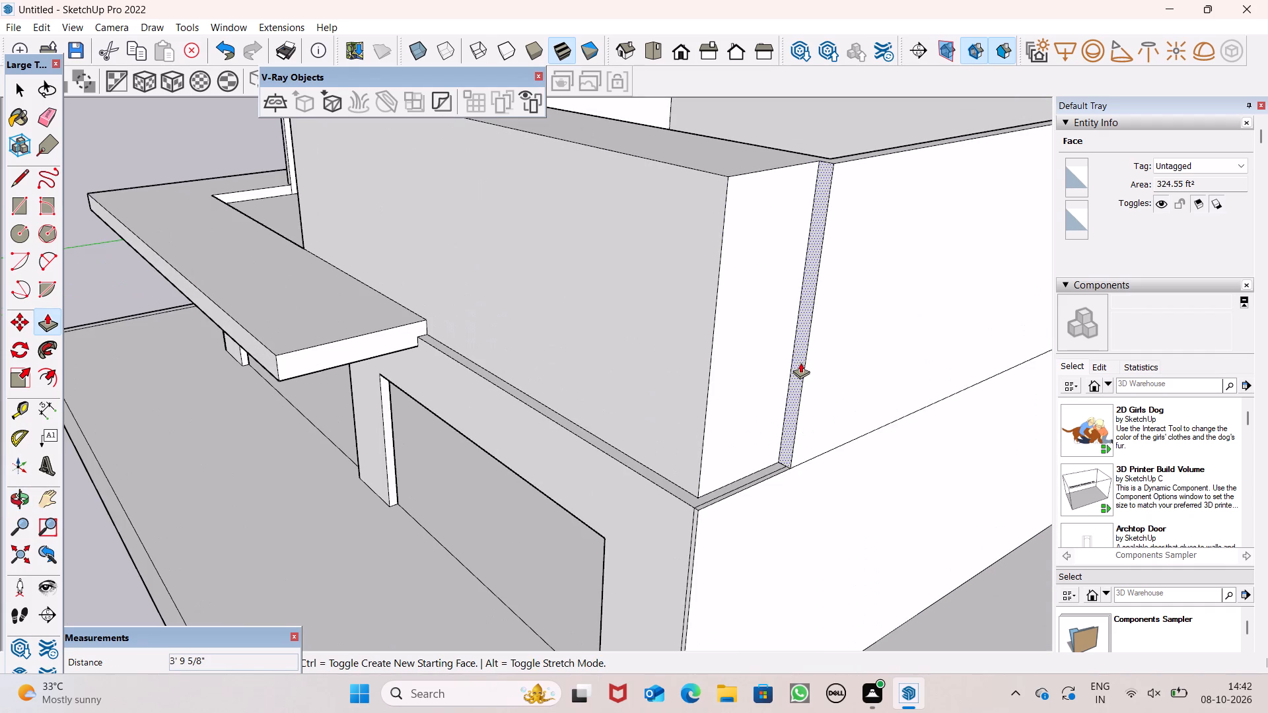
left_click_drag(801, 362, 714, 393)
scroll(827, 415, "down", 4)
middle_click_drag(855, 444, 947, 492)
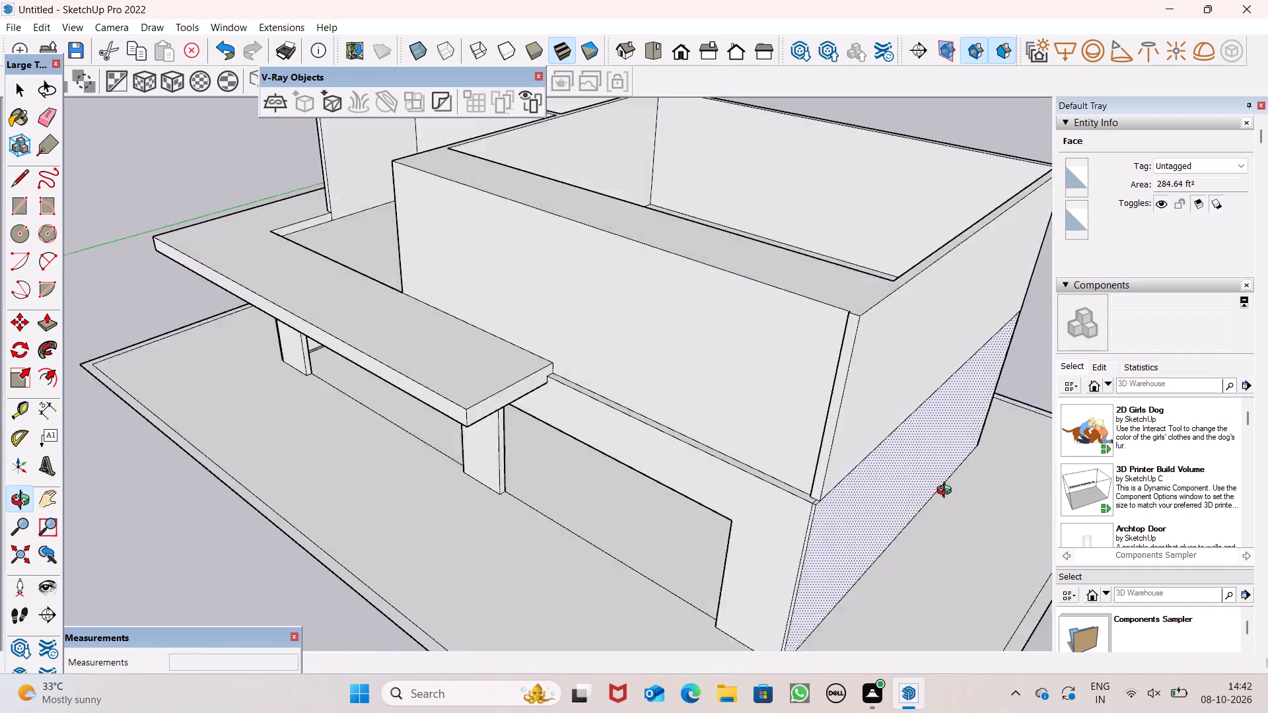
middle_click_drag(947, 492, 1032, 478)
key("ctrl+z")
Push/Pull the narrow end strip of the upper room's side wall forward 3' 9 5/8", flush with the front wall.
scroll(965, 322, "up", 4)
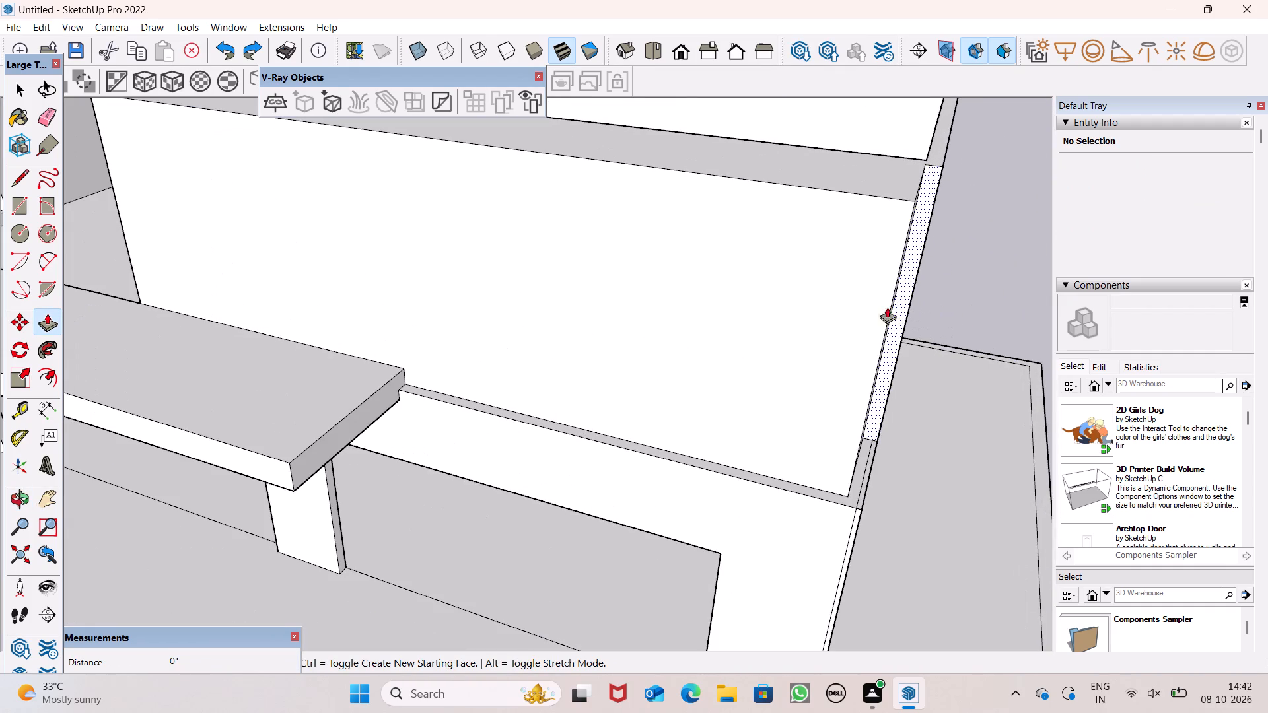
scroll(875, 320, "up", 4)
left_click_drag(903, 305, 829, 342)
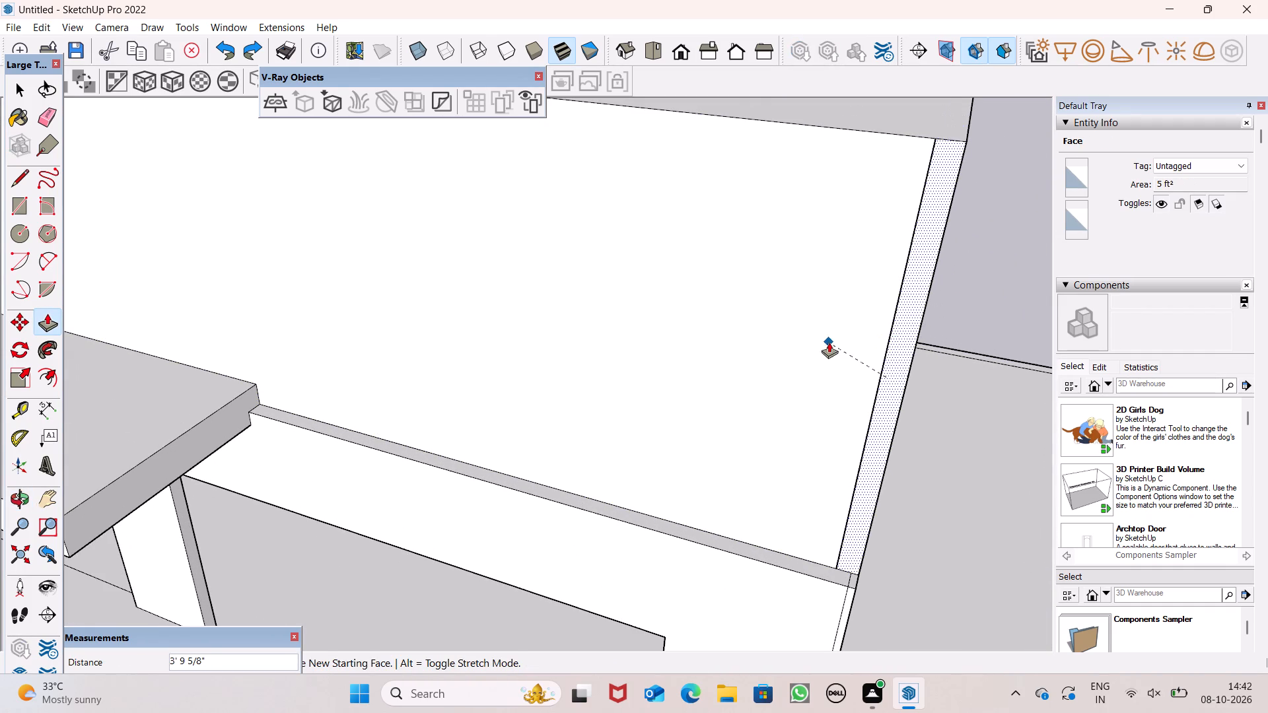
left_click_drag(829, 342, 829, 343)
scroll(820, 324, "down", 10)
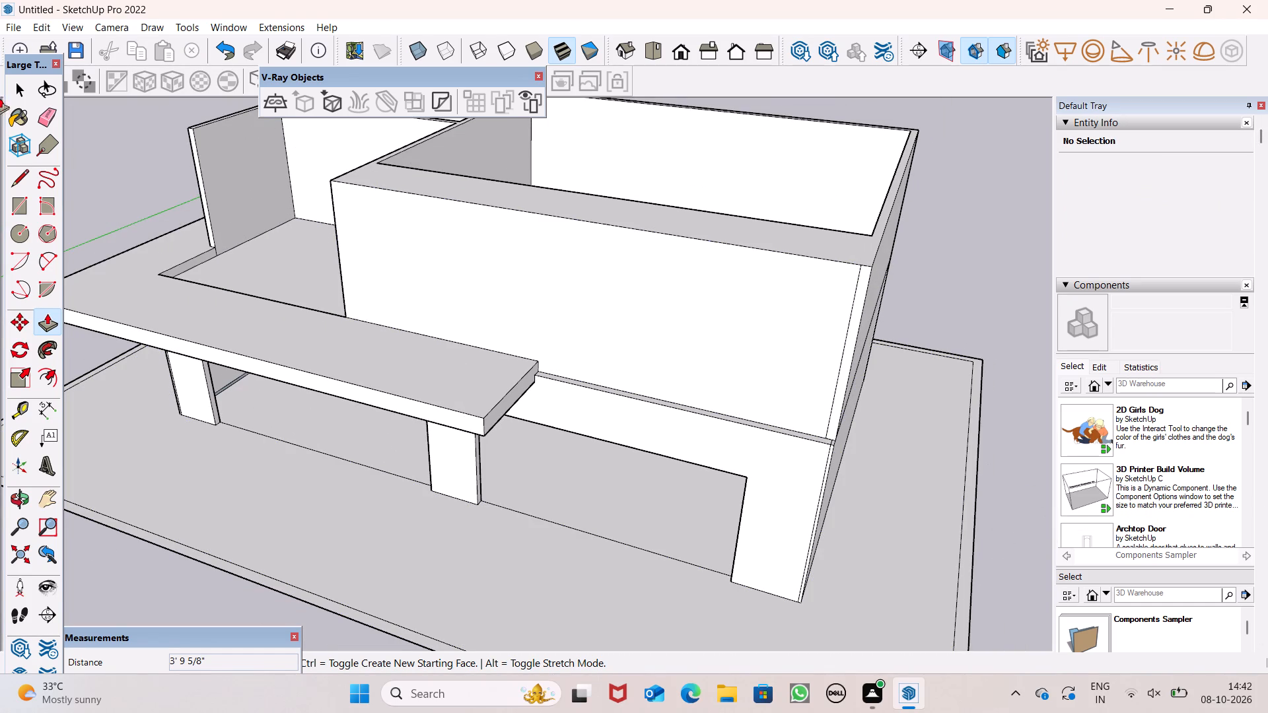
Erase the leftover vertical seam between the extended side strip and the upper room's front wall.
left_click(39, 106)
scroll(851, 370, "up", 1)
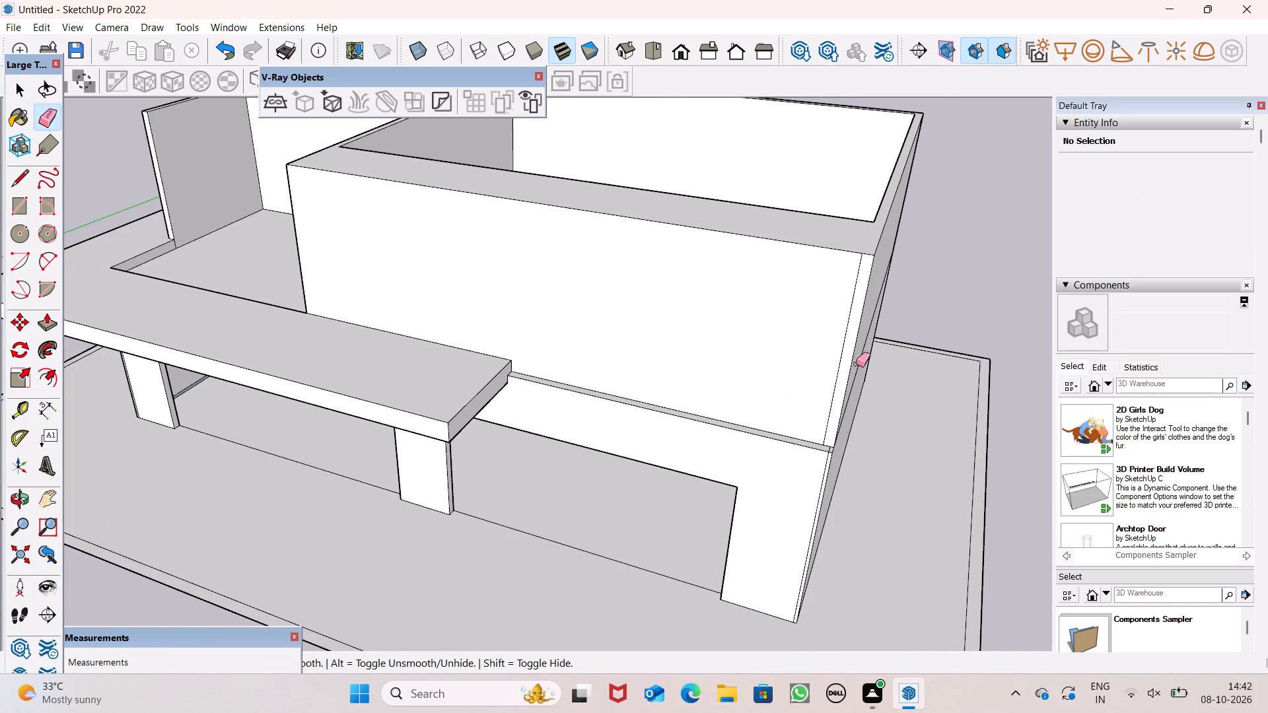
scroll(841, 346, "up", 5)
left_click(841, 346)
Examine the upper room's extended front wall, the ledge below it and the slab's end from several angles.
scroll(808, 384, "down", 6)
scroll(910, 345, "down", 3)
middle_click_drag(887, 446, 997, 393)
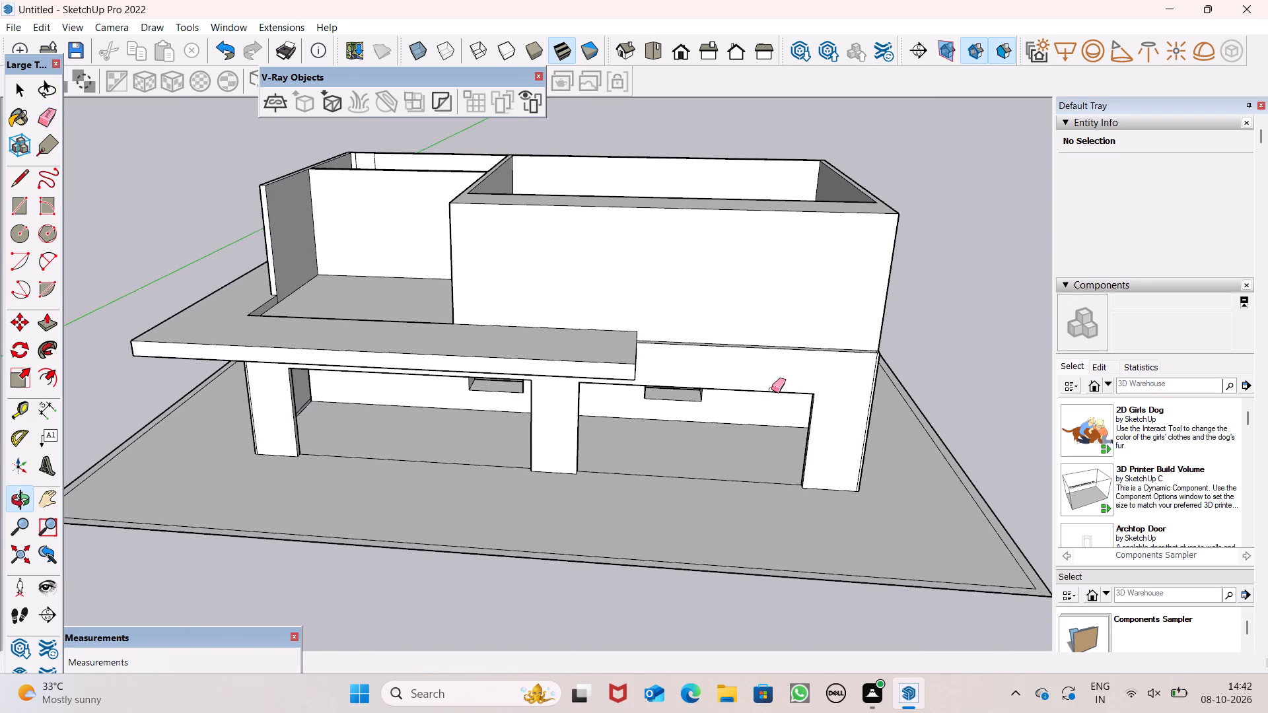
scroll(641, 269, "up", 5)
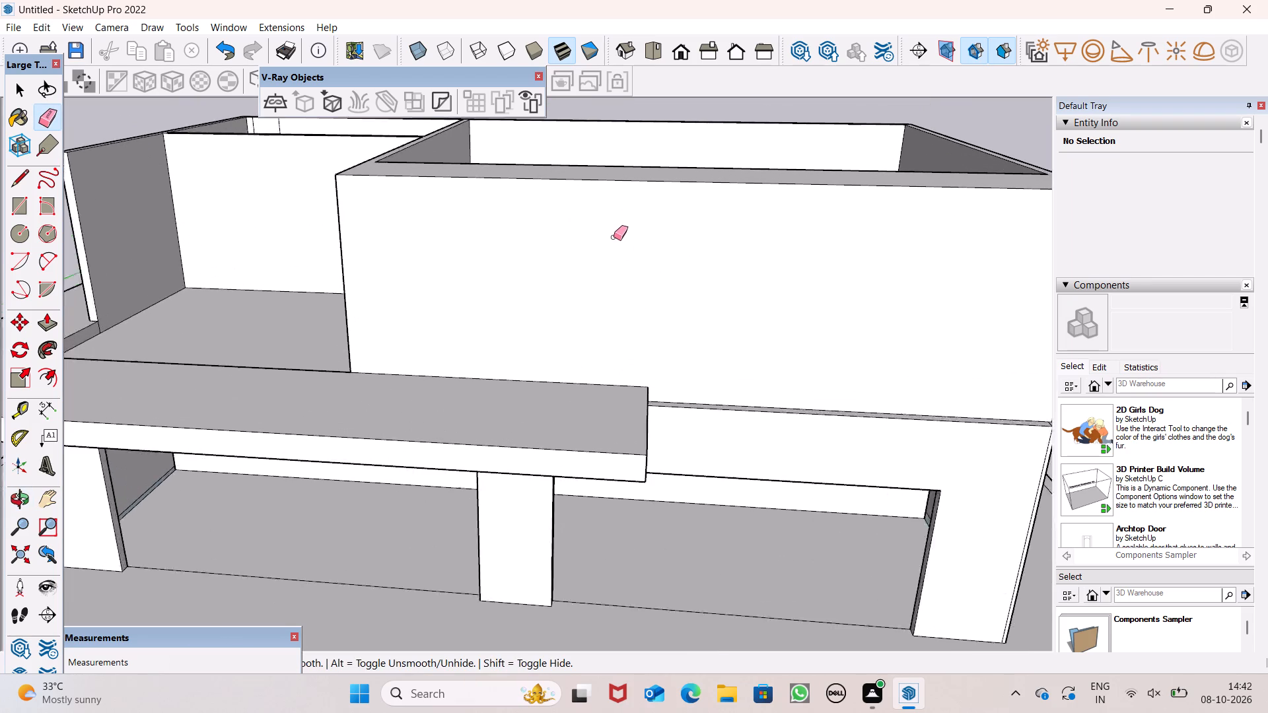
scroll(614, 237, "up", 1)
scroll(697, 250, "down", 3)
middle_click_drag(693, 304, 693, 340)
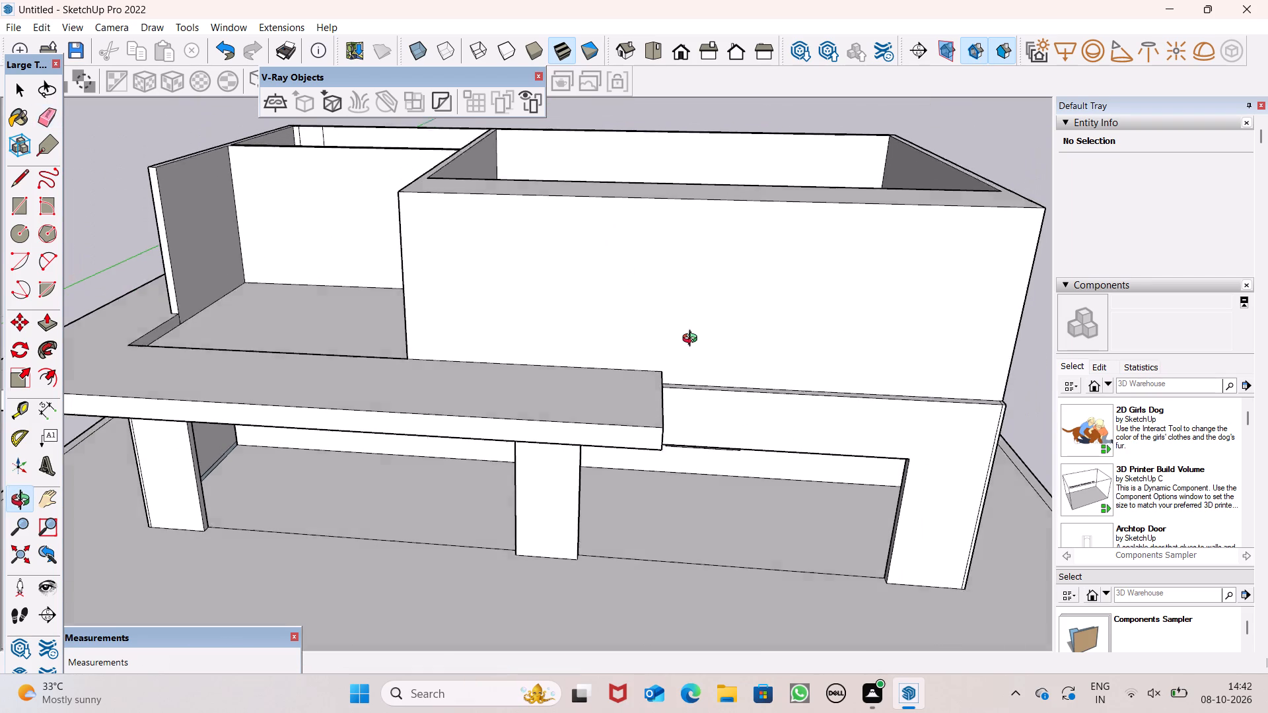
middle_click_drag(693, 340, 564, 425)
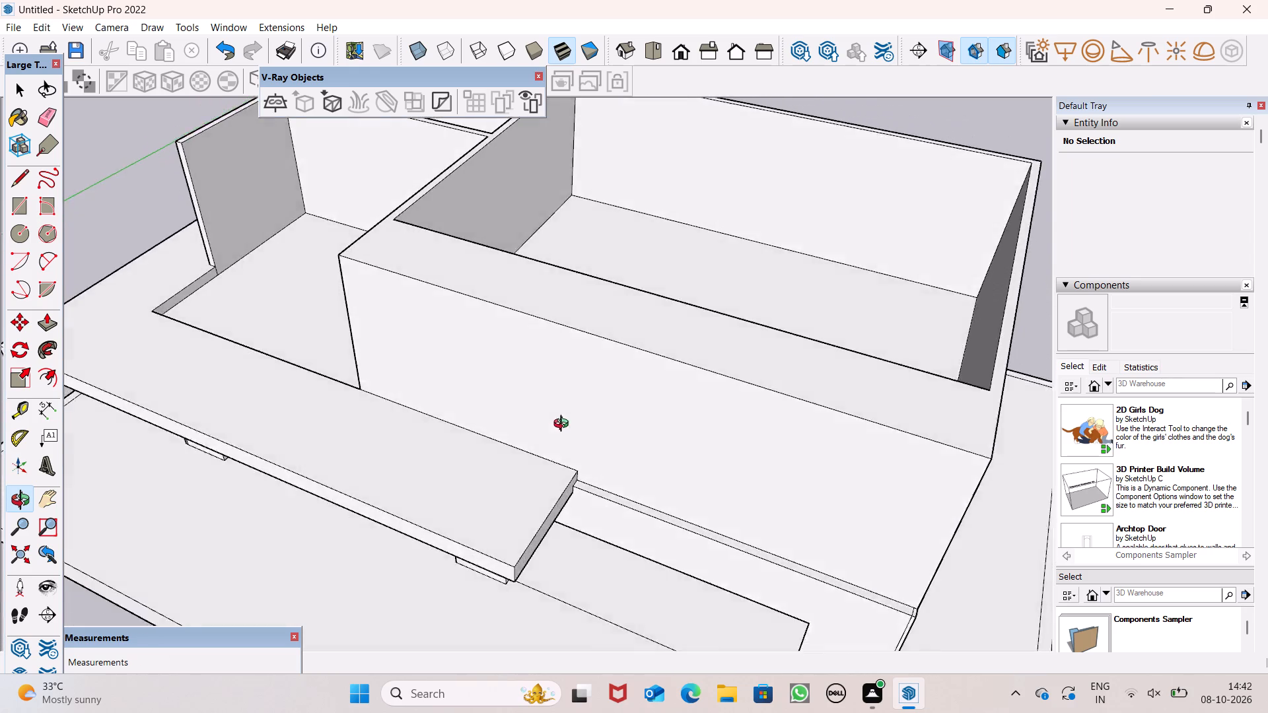
middle_click_drag(564, 425, 687, 343)
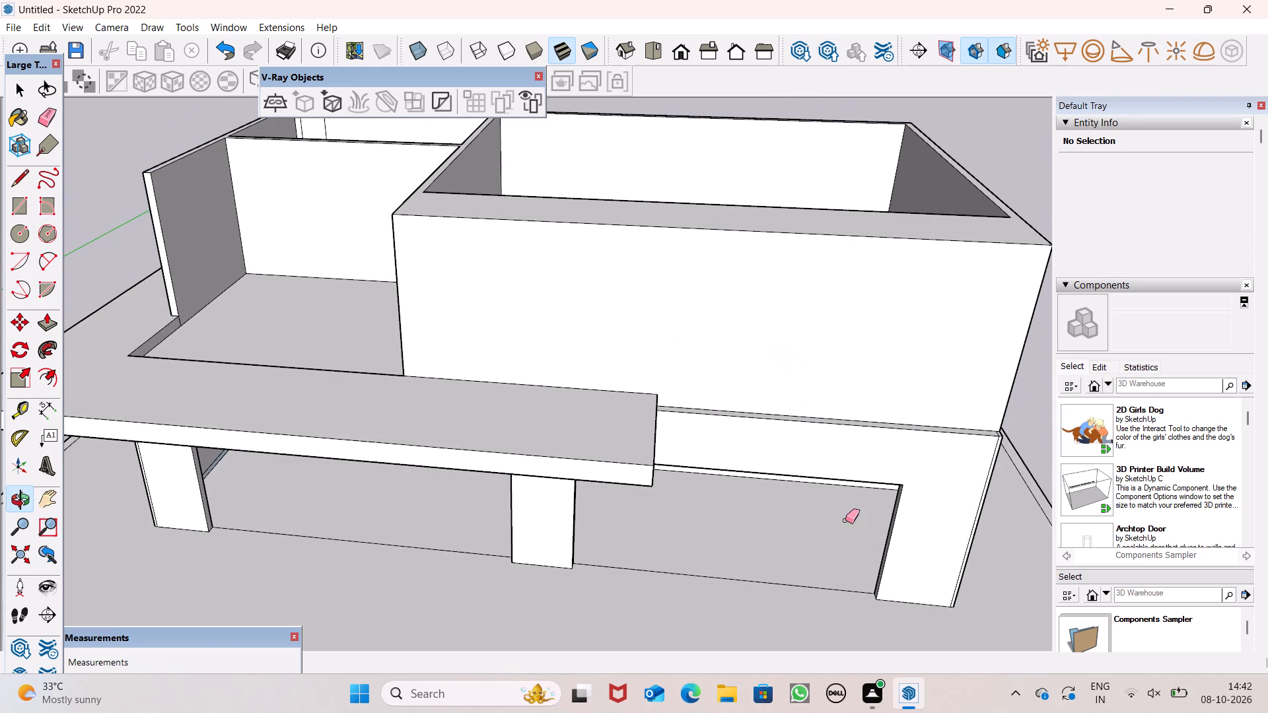
middle_click_drag(775, 483, 748, 460)
scroll(791, 331, "down", 1)
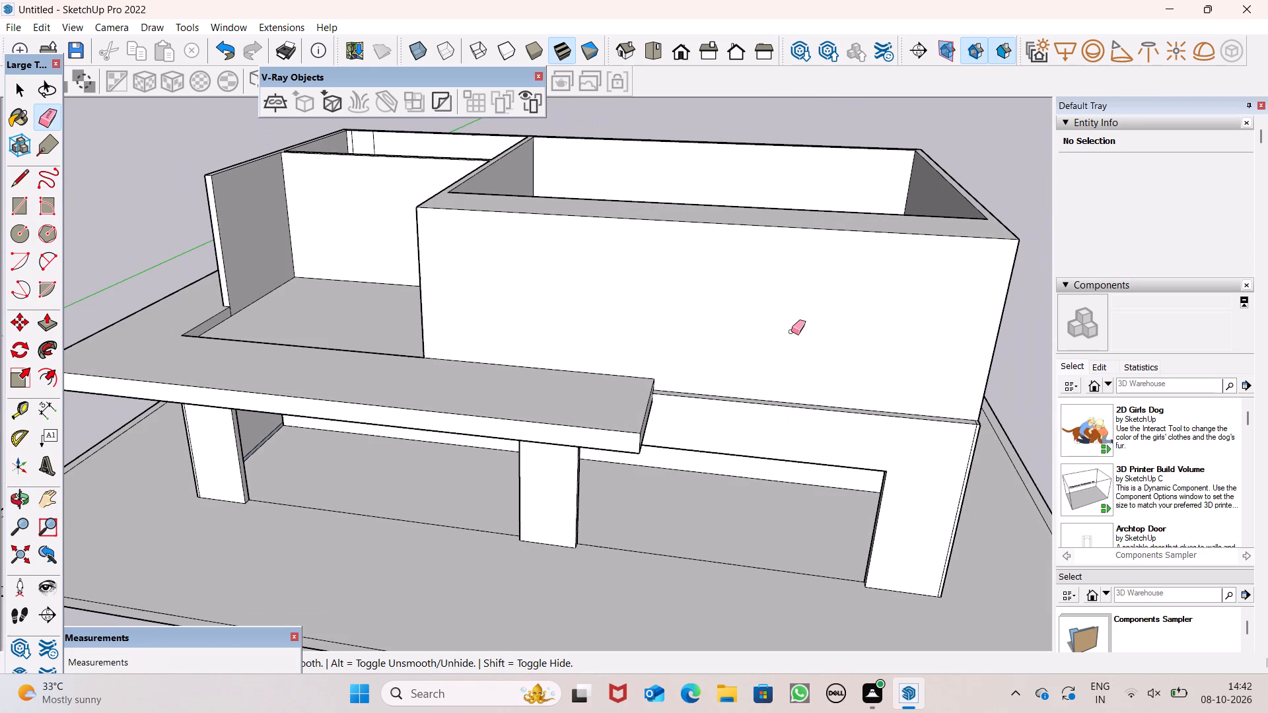
scroll(821, 288, "down", 1)
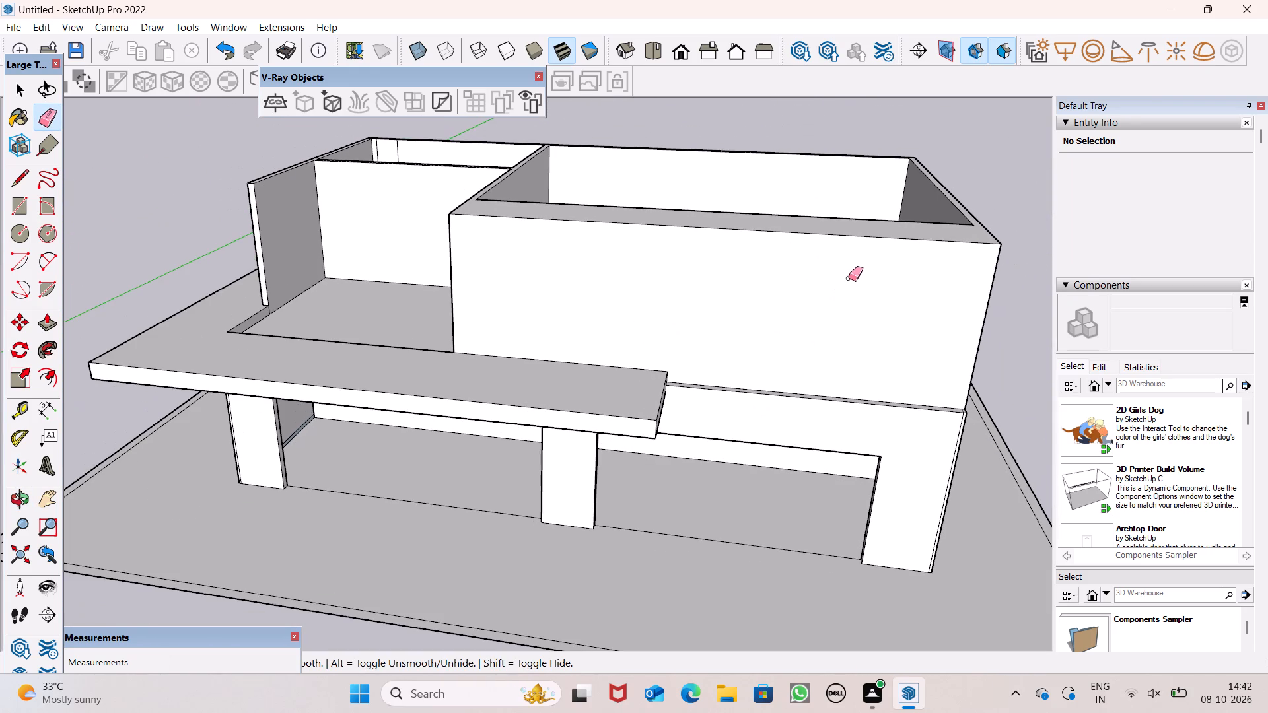
middle_click_drag(821, 358, 588, 437)
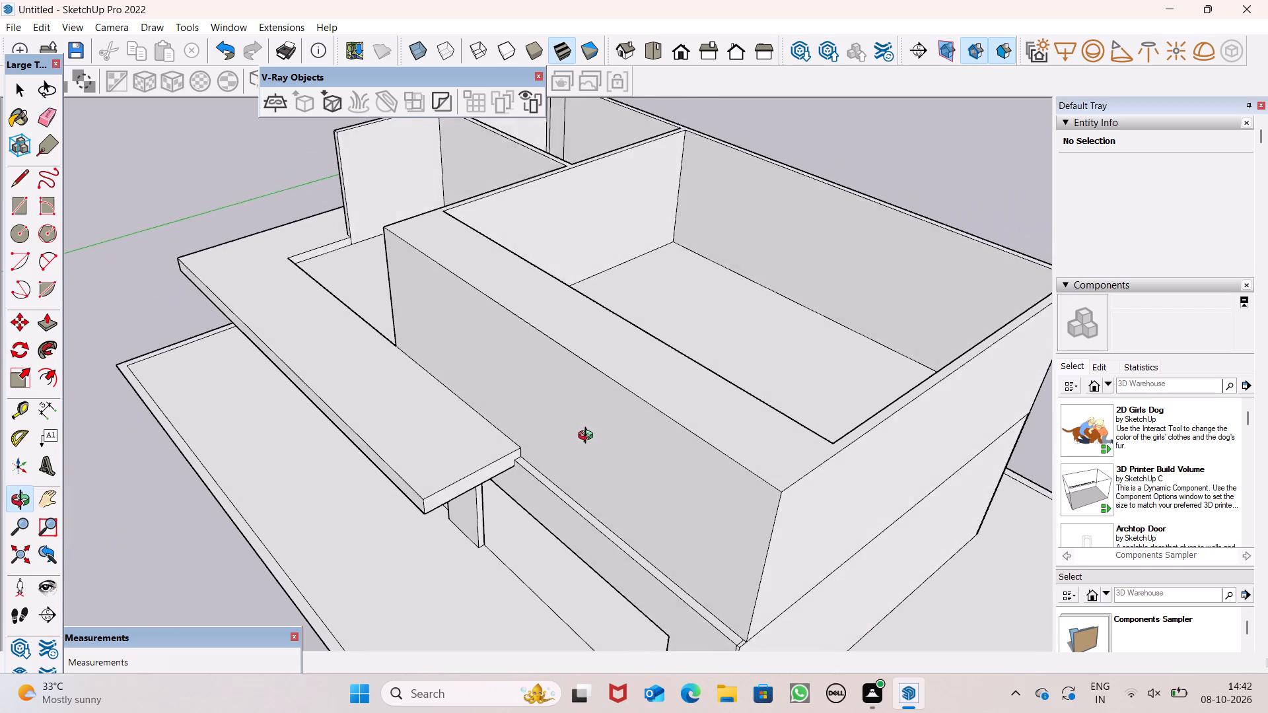
middle_click_drag(588, 437, 574, 419)
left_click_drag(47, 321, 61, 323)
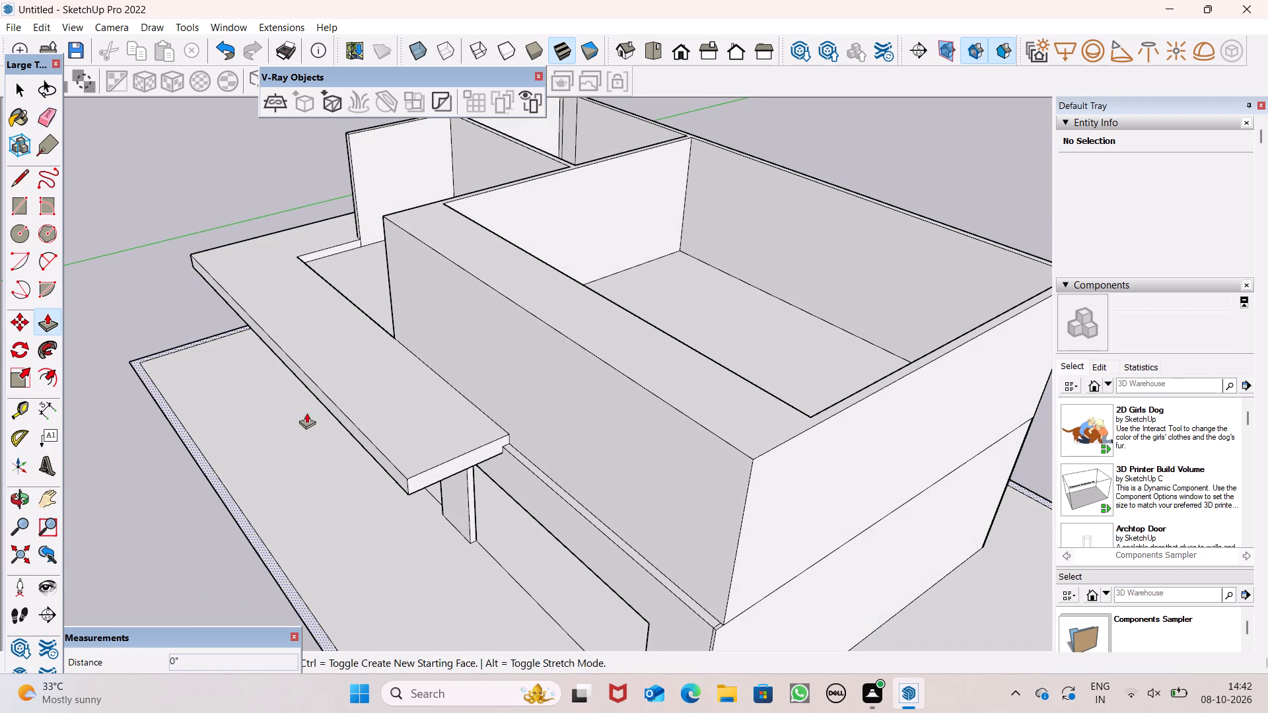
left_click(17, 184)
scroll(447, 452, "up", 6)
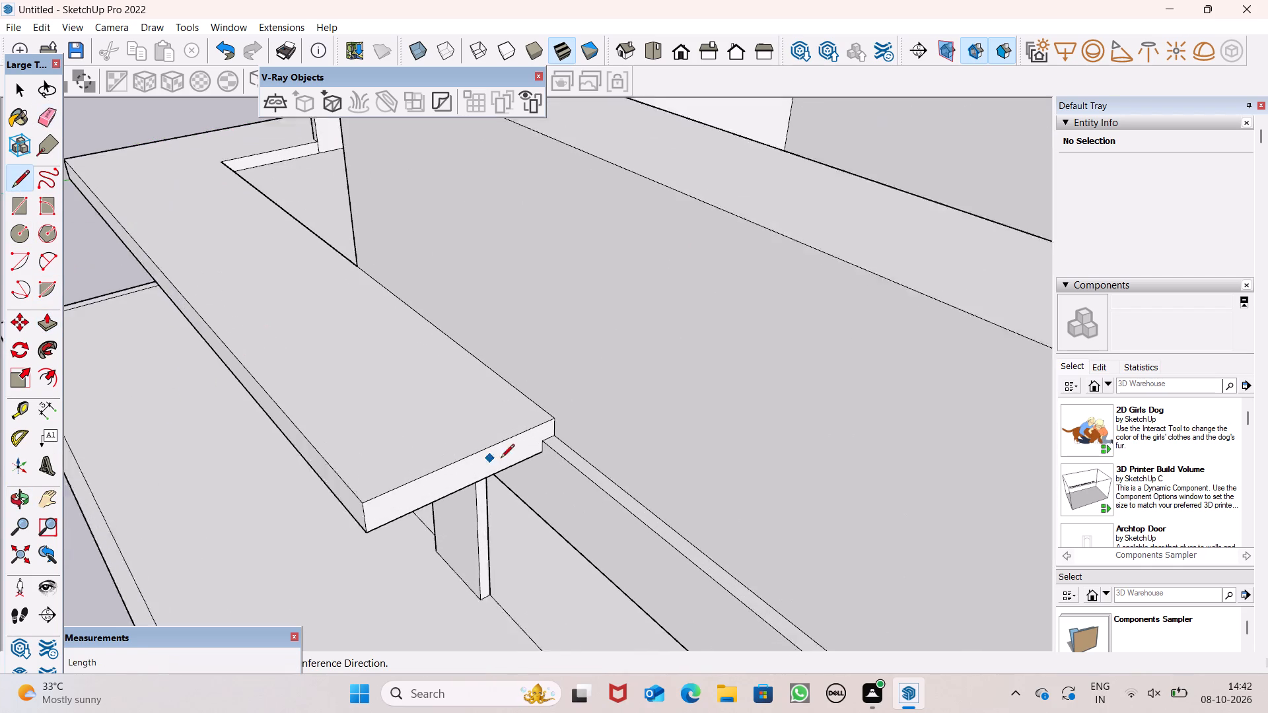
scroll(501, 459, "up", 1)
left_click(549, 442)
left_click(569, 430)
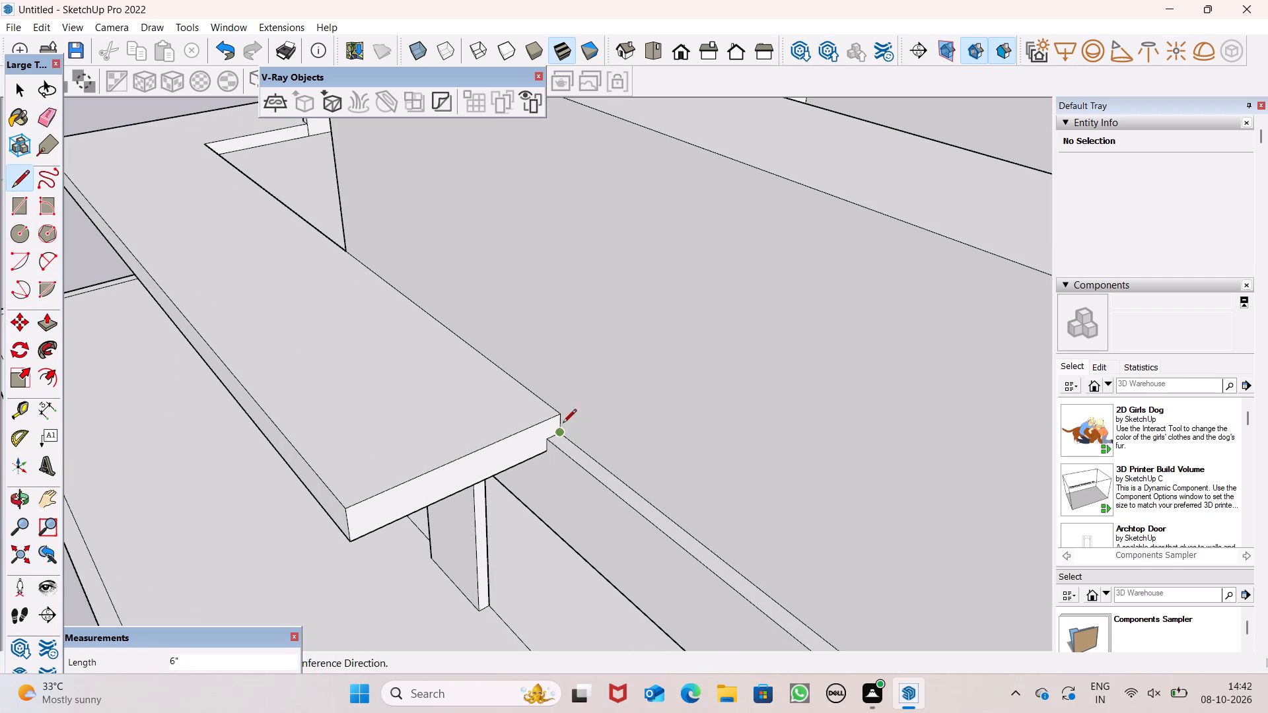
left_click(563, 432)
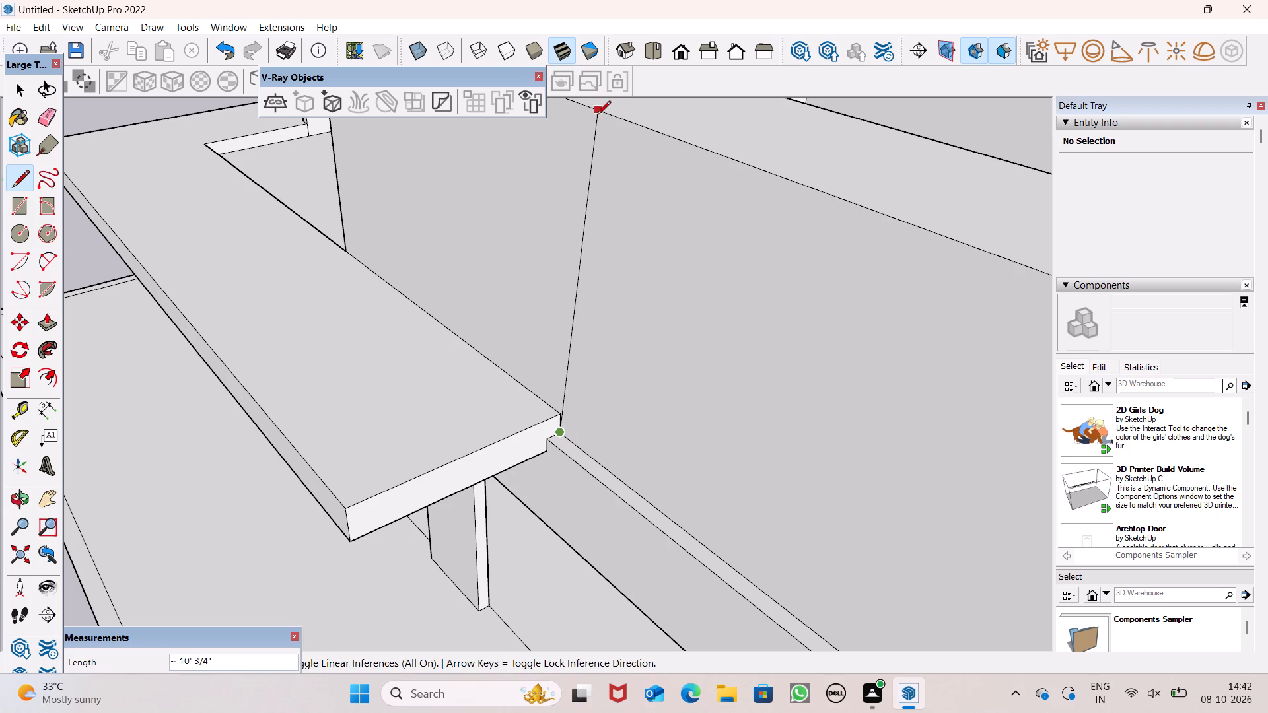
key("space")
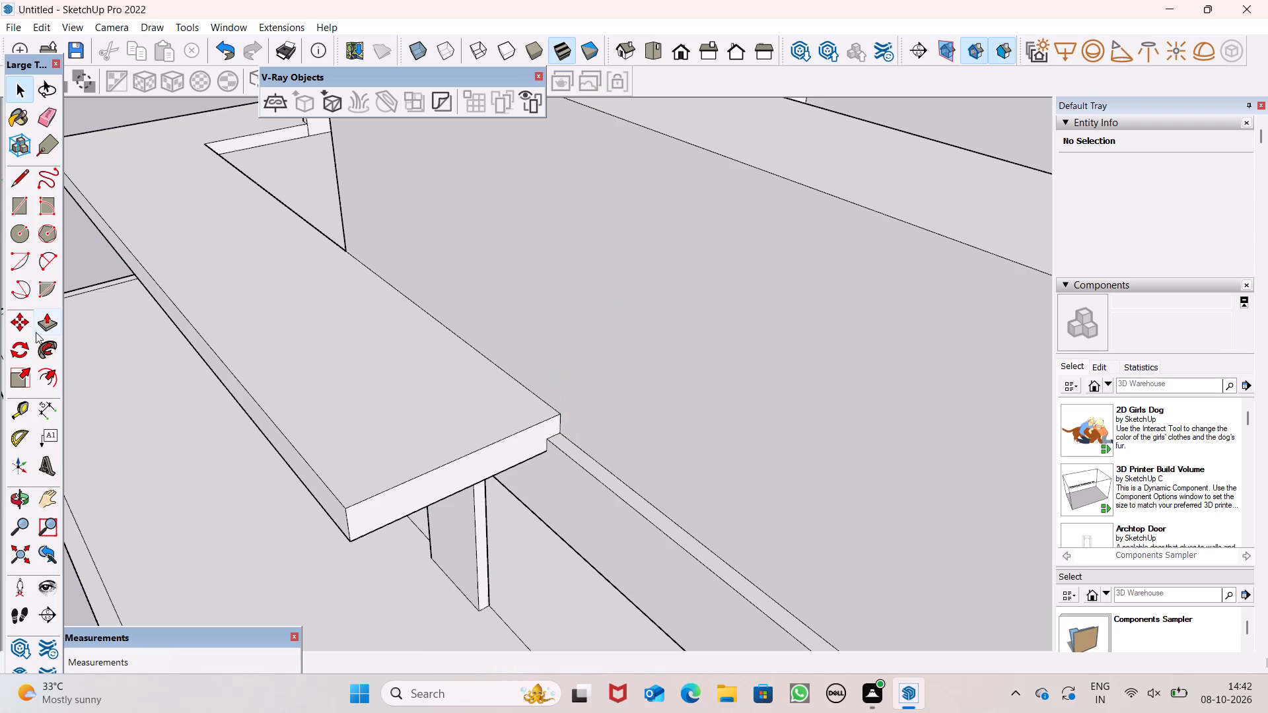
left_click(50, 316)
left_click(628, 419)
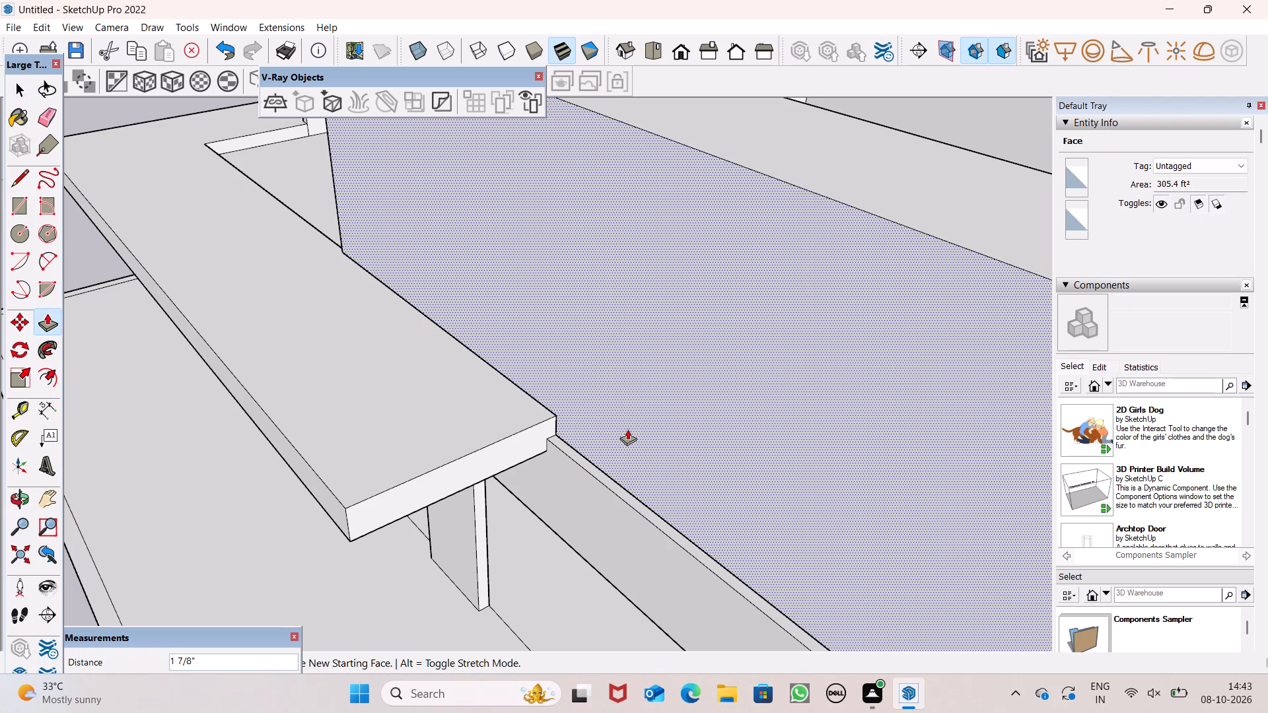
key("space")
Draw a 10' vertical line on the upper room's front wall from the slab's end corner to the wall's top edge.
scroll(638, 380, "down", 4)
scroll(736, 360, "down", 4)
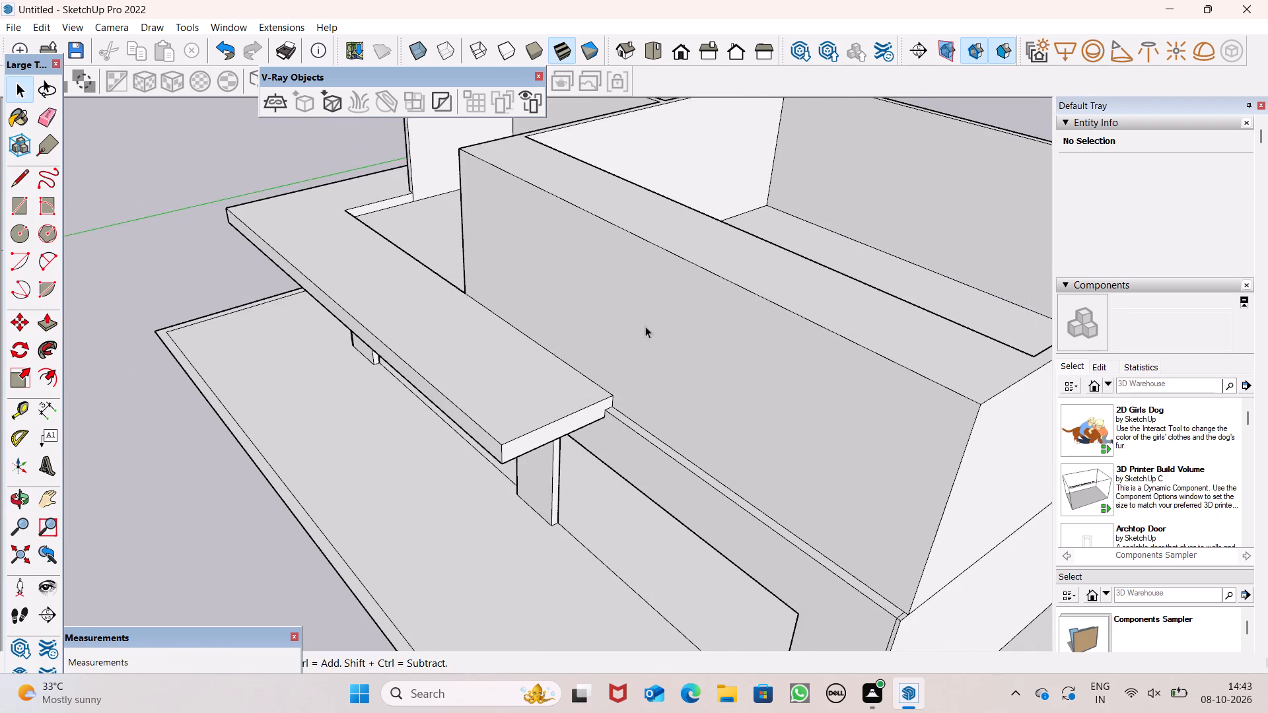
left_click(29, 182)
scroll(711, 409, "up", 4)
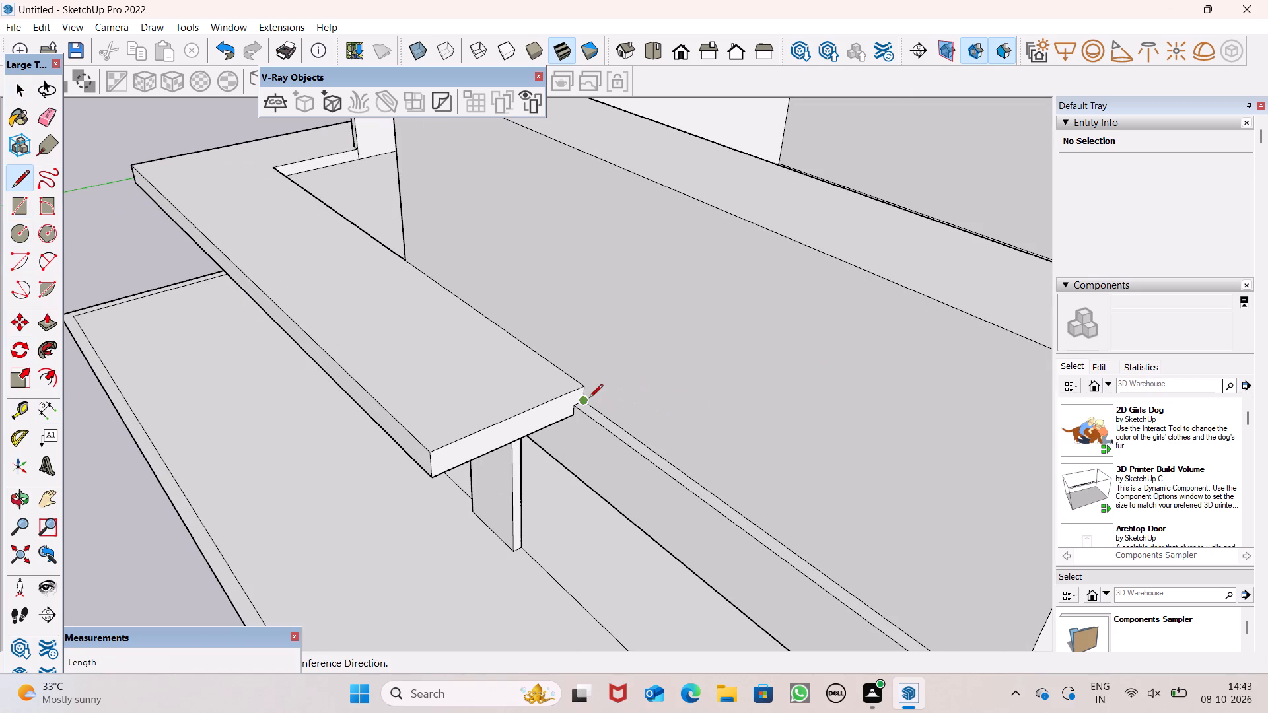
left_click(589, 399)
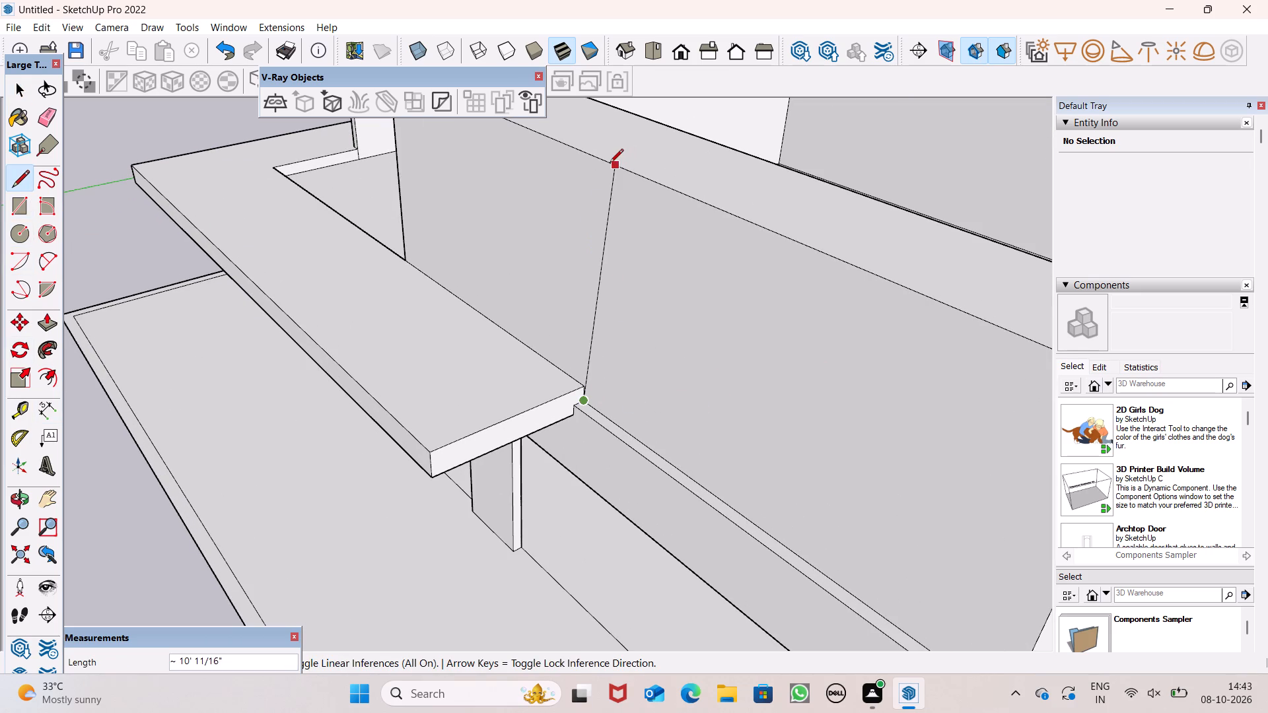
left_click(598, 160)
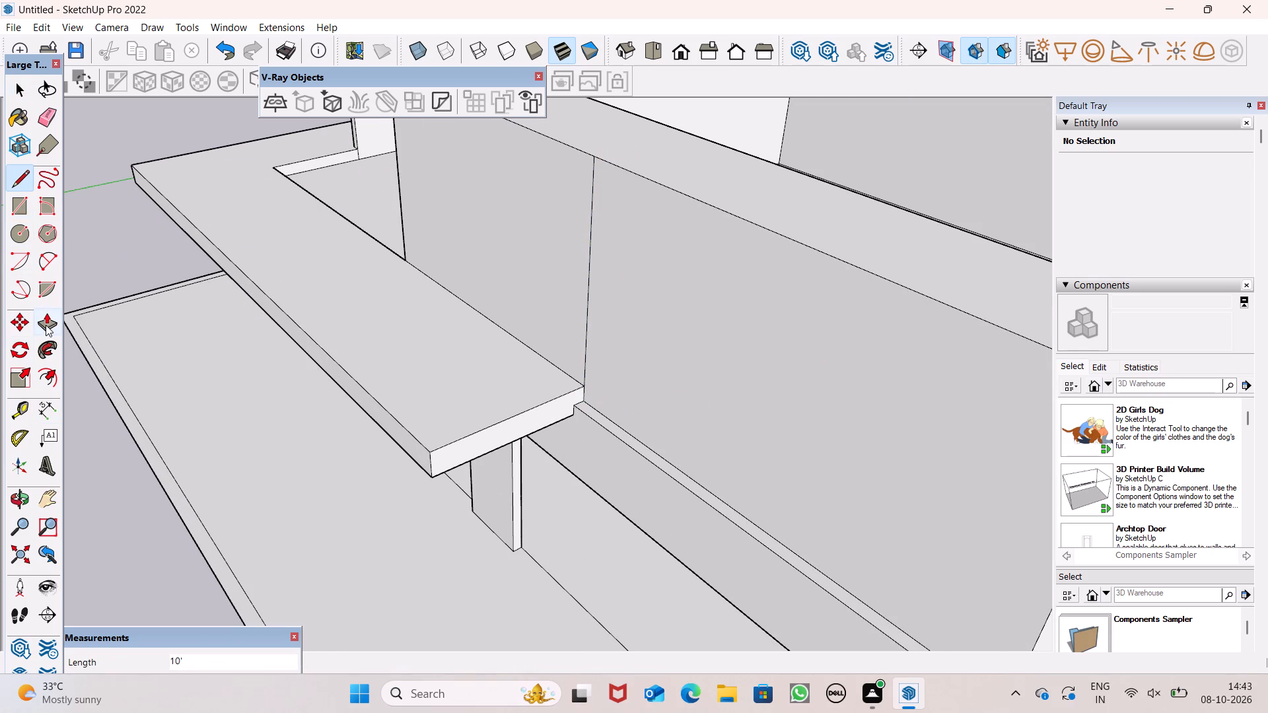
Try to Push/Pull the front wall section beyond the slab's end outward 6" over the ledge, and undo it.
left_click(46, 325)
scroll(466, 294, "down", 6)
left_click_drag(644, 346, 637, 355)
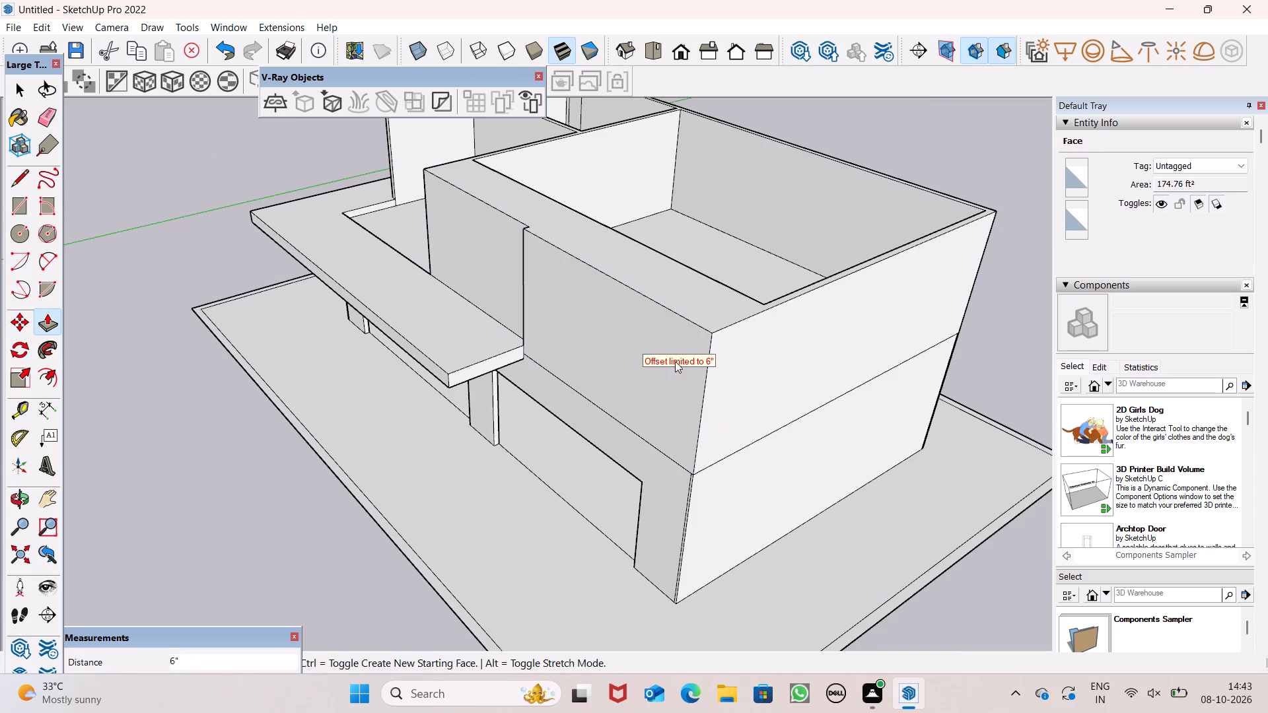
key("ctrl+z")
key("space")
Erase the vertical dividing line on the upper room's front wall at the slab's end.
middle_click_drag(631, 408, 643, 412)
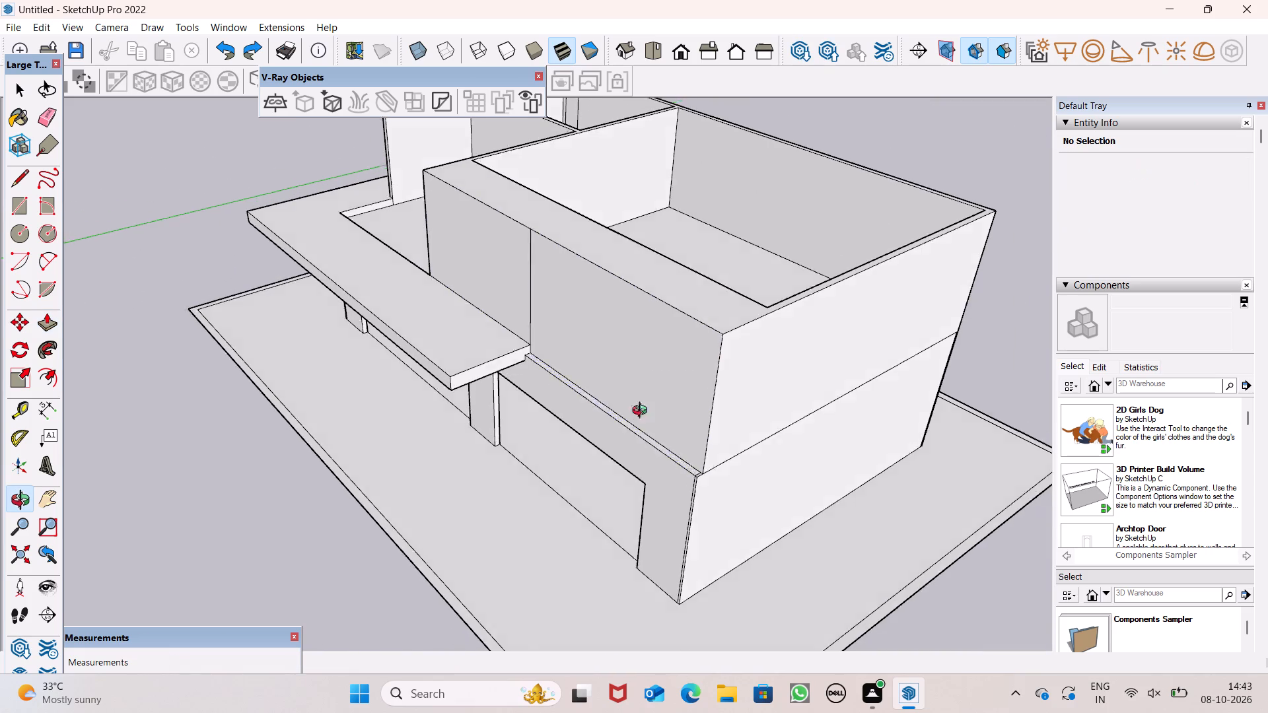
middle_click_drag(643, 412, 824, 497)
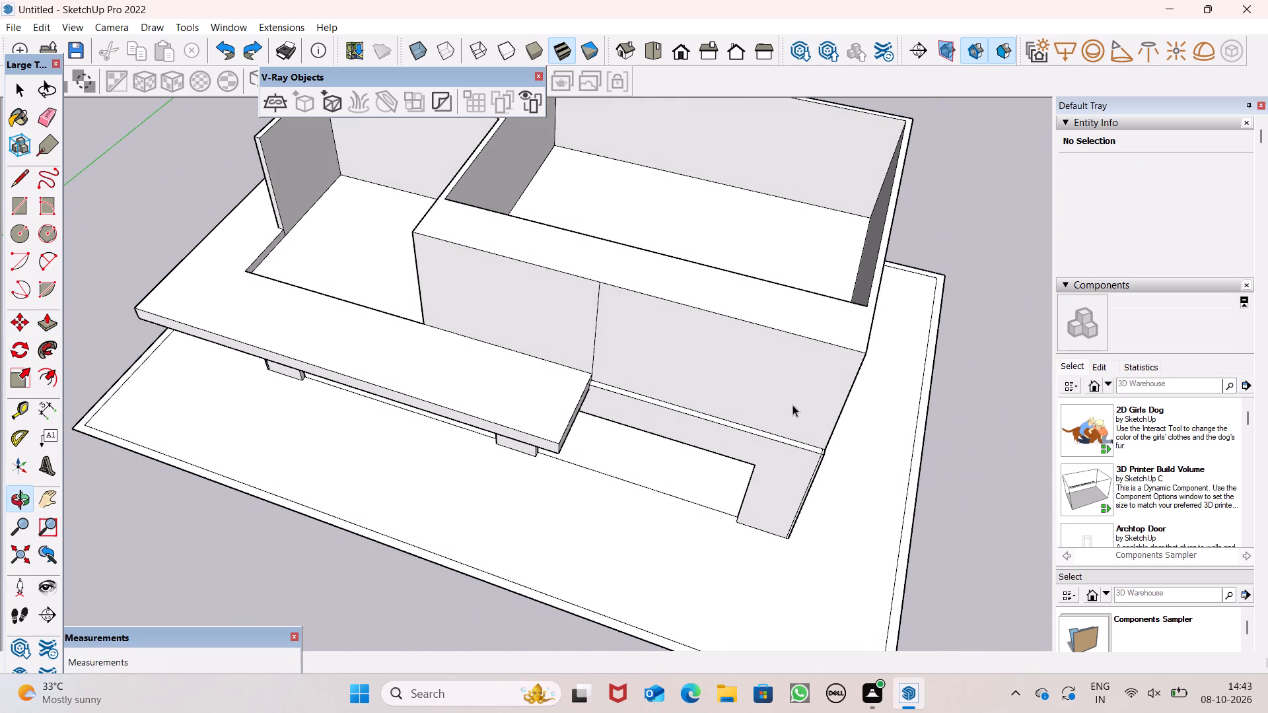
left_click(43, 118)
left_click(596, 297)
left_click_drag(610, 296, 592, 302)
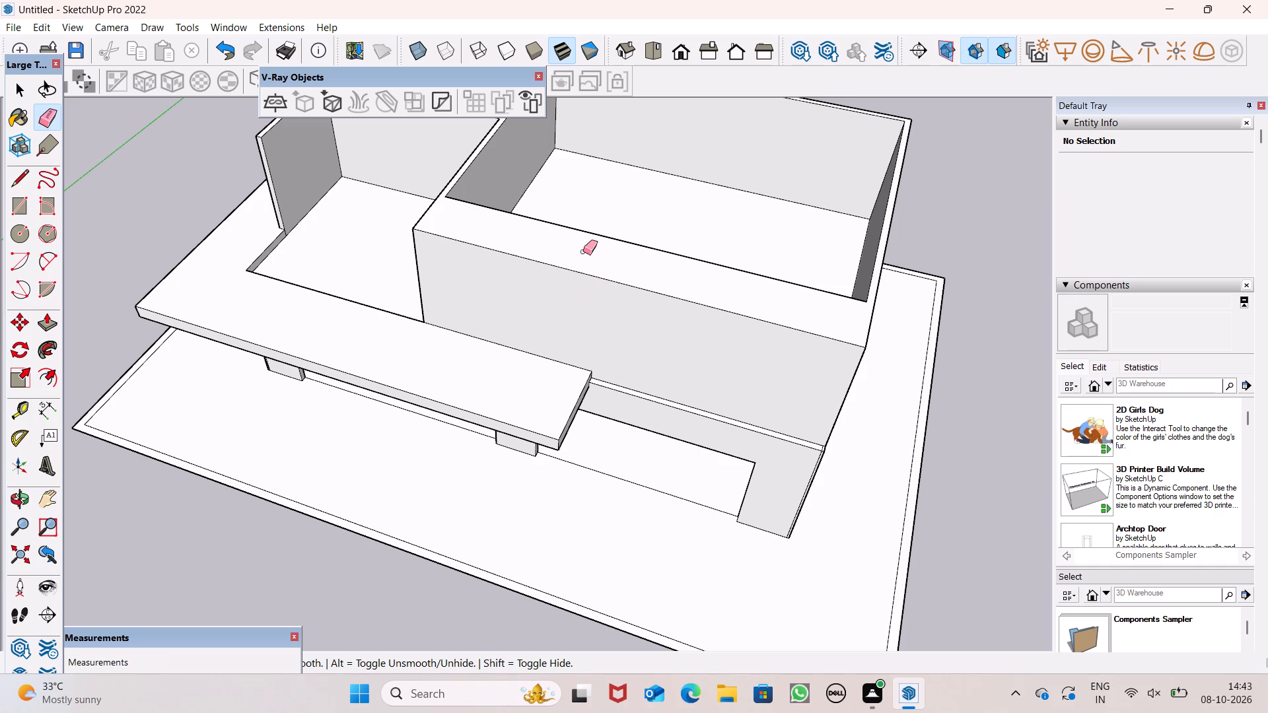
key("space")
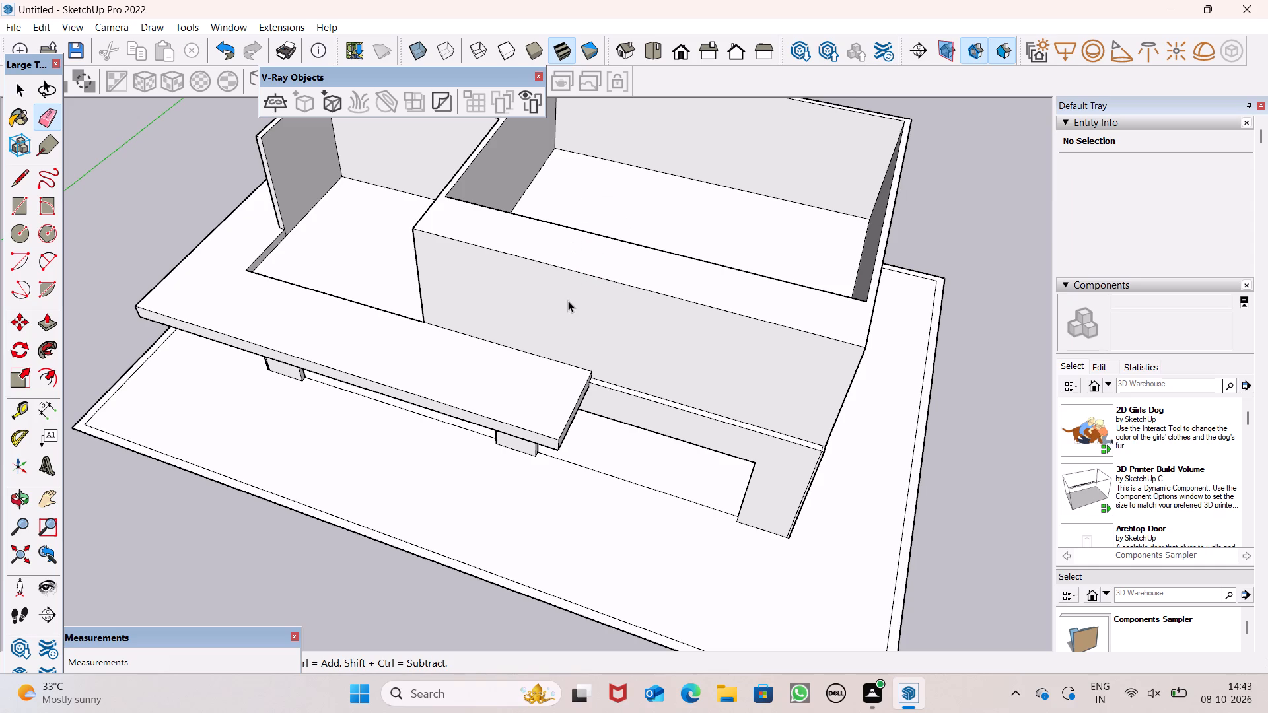
Examine the front elevation and the slab's end from above, below and straight on.
scroll(641, 460, "down", 1)
middle_click_drag(686, 535, 738, 327)
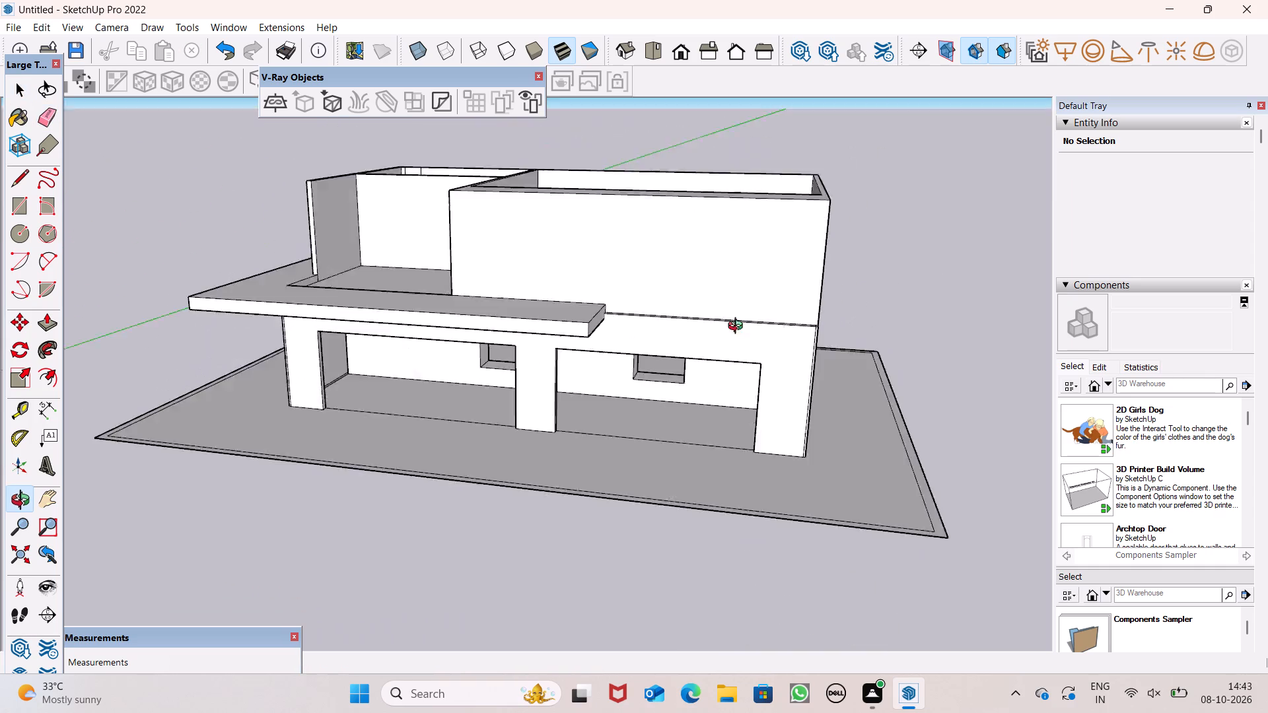
middle_click_drag(738, 327, 756, 306)
middle_click_drag(598, 320, 621, 230)
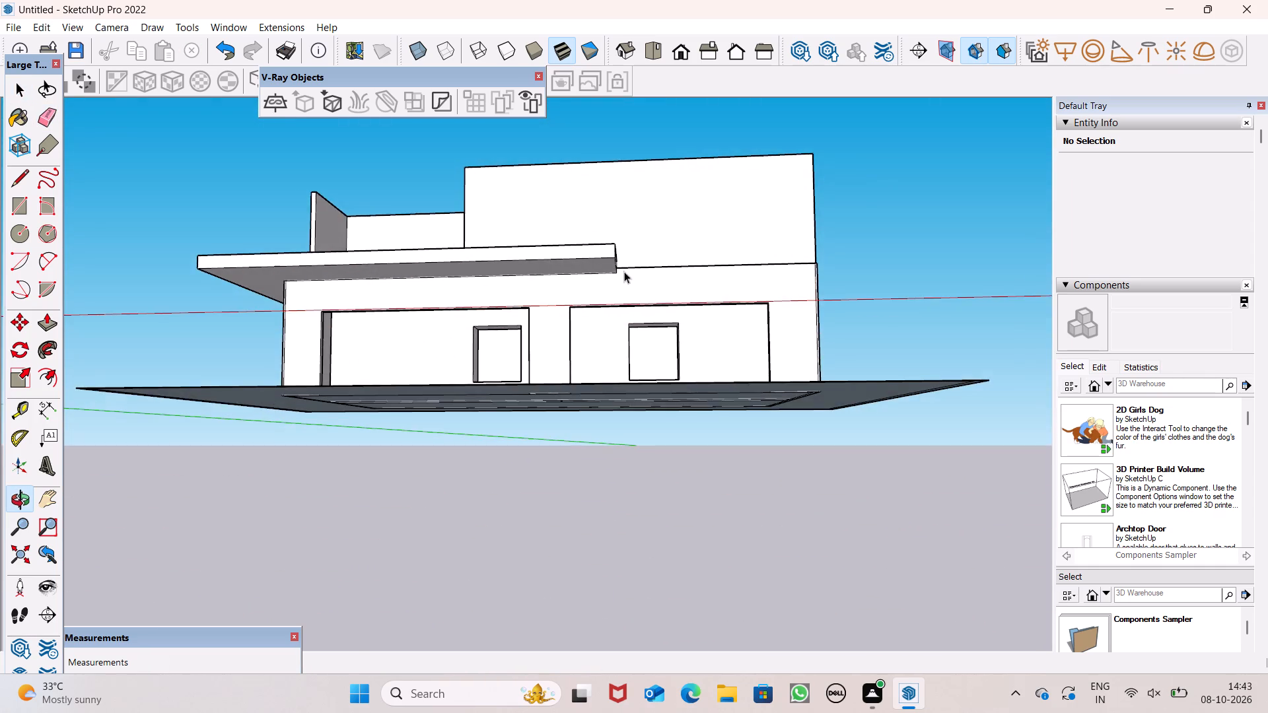
scroll(627, 286, "up", 7)
middle_click_drag(608, 329, 657, 390)
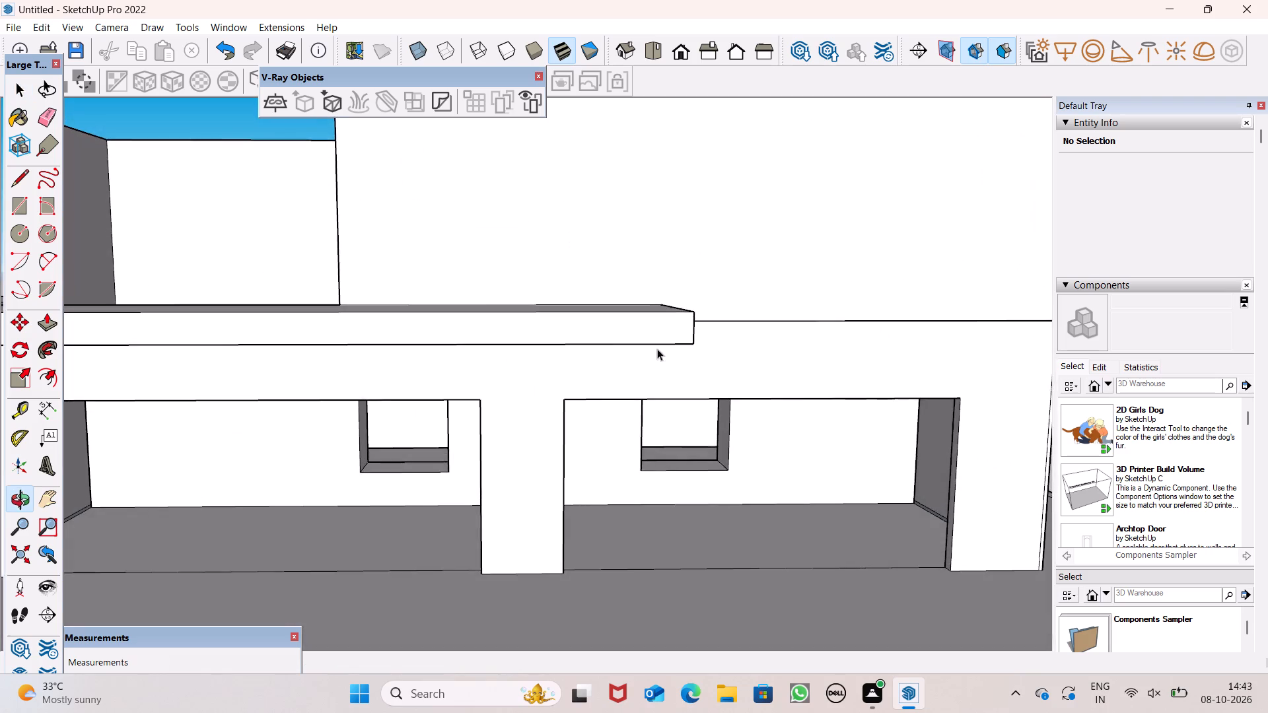
scroll(659, 329, "down", 5)
scroll(591, 365, "down", 2)
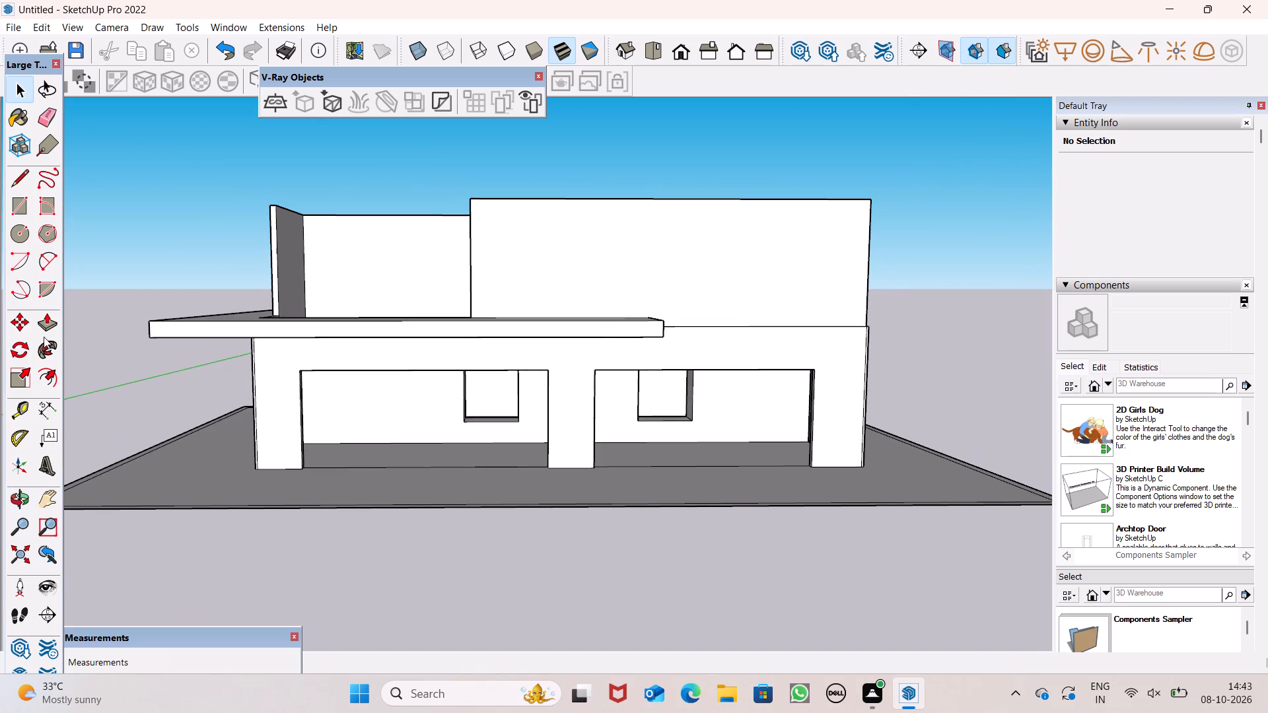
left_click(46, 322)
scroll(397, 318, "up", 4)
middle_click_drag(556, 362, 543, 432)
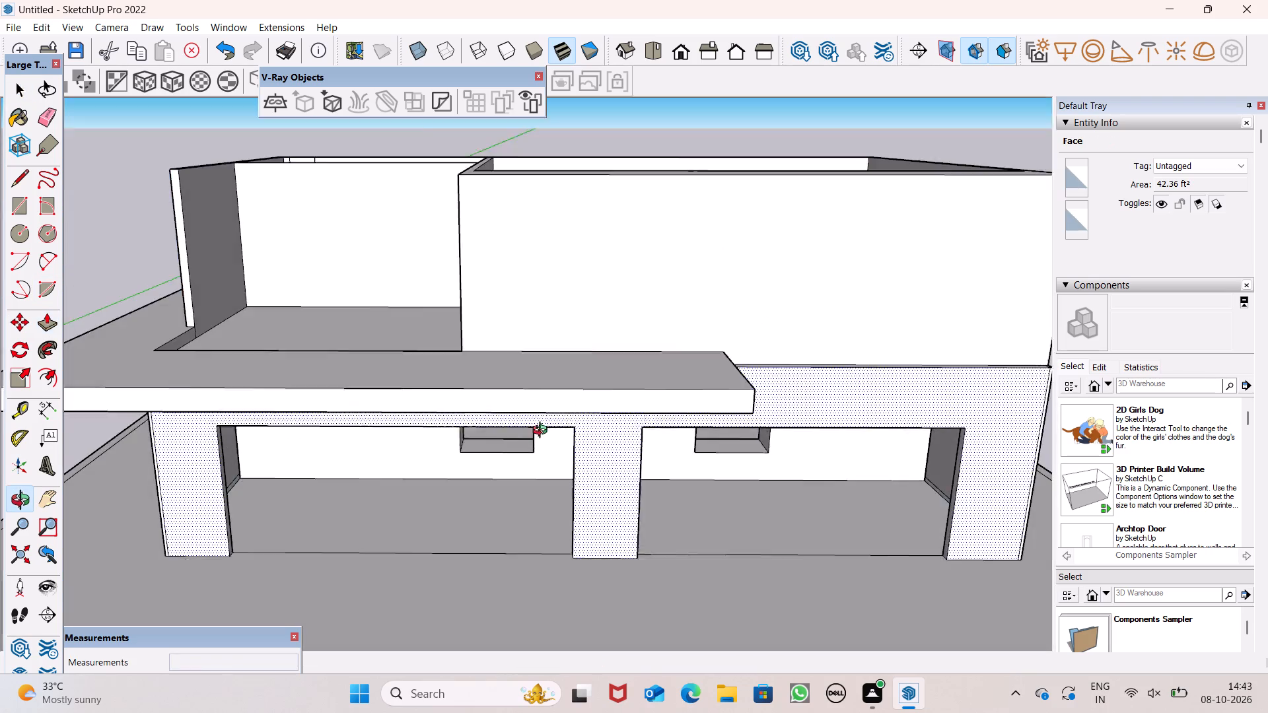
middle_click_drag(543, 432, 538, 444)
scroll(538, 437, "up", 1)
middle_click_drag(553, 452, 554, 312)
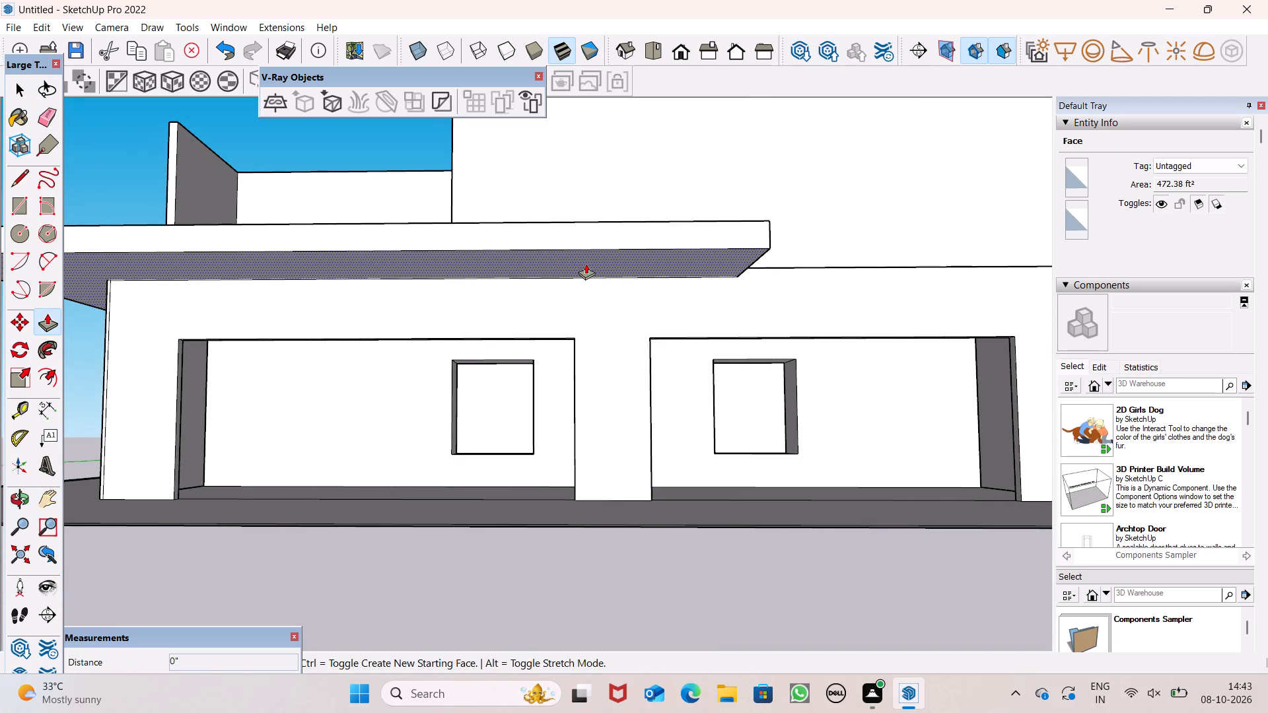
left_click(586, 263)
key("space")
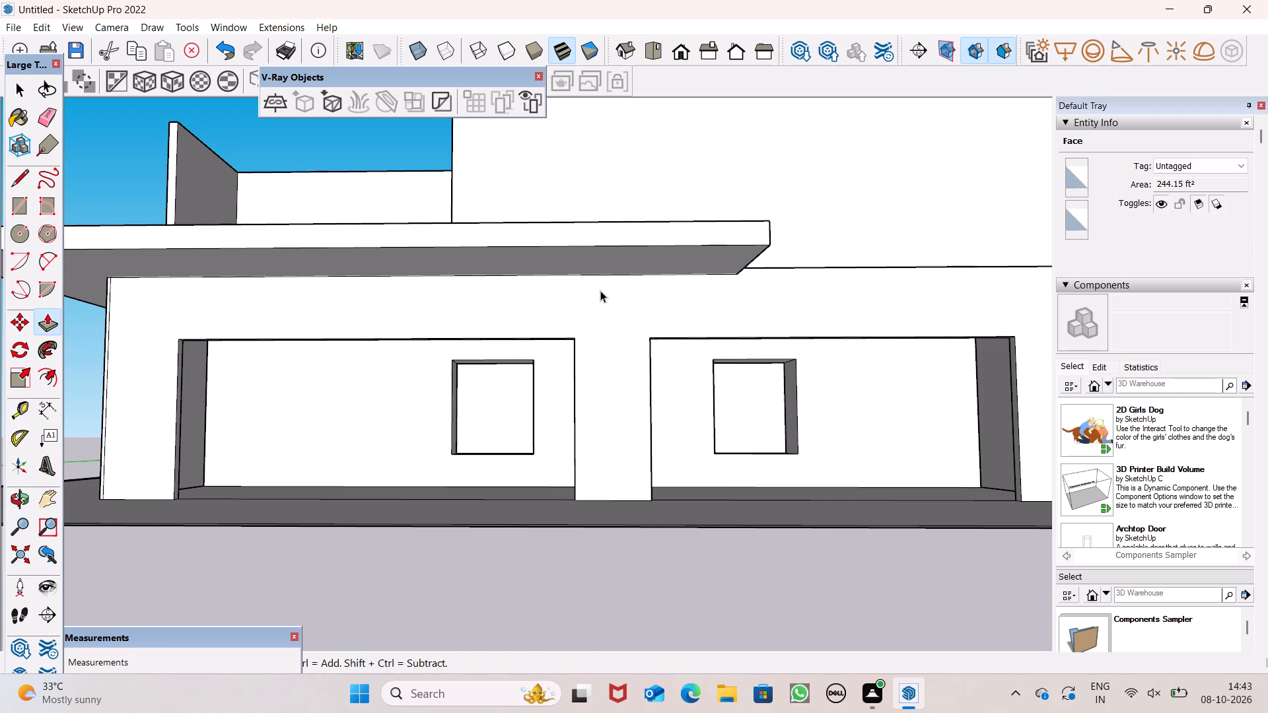
Draw a line across the top of the first-floor slab, parallel to and slightly inset from its free end beside the upper room.
scroll(699, 326, "down", 1)
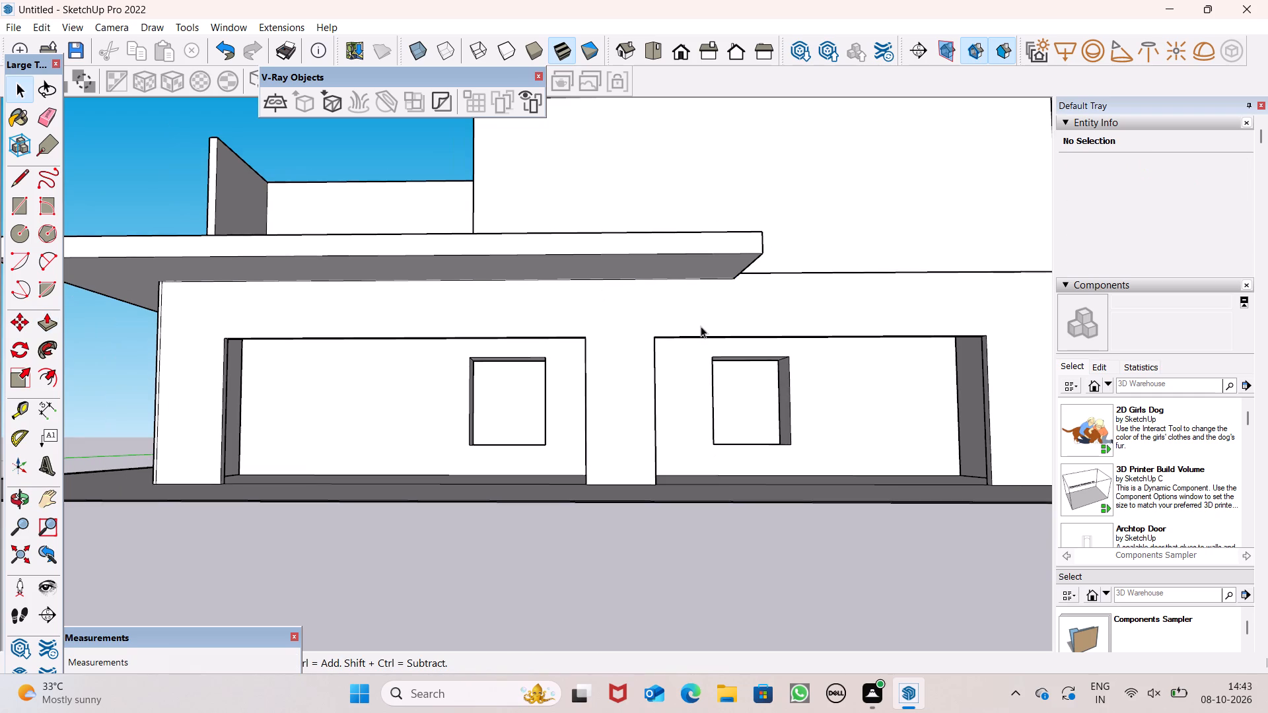
scroll(812, 318, "down", 1)
middle_click_drag(766, 232, 734, 439)
scroll(737, 437, "up", 1)
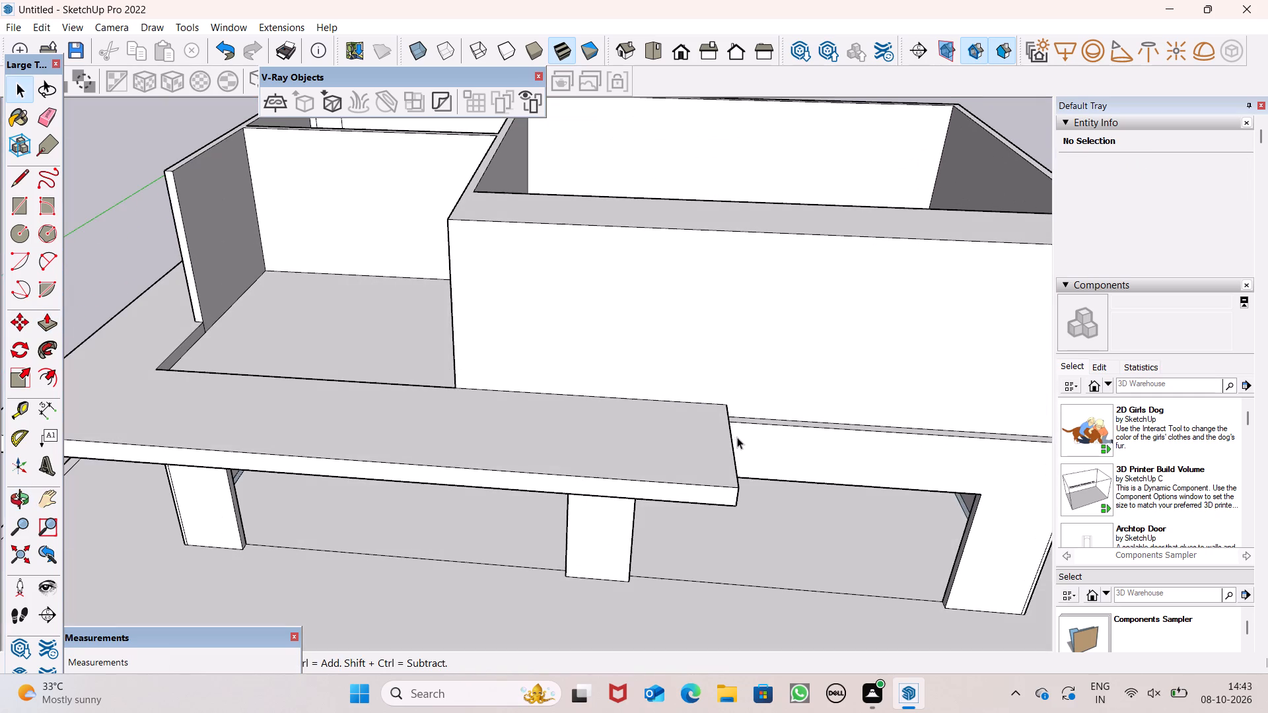
left_click(22, 184)
scroll(608, 446, "down", 2)
scroll(946, 518, "up", 1)
middle_click_drag(946, 518, 913, 454)
scroll(865, 406, "down", 1)
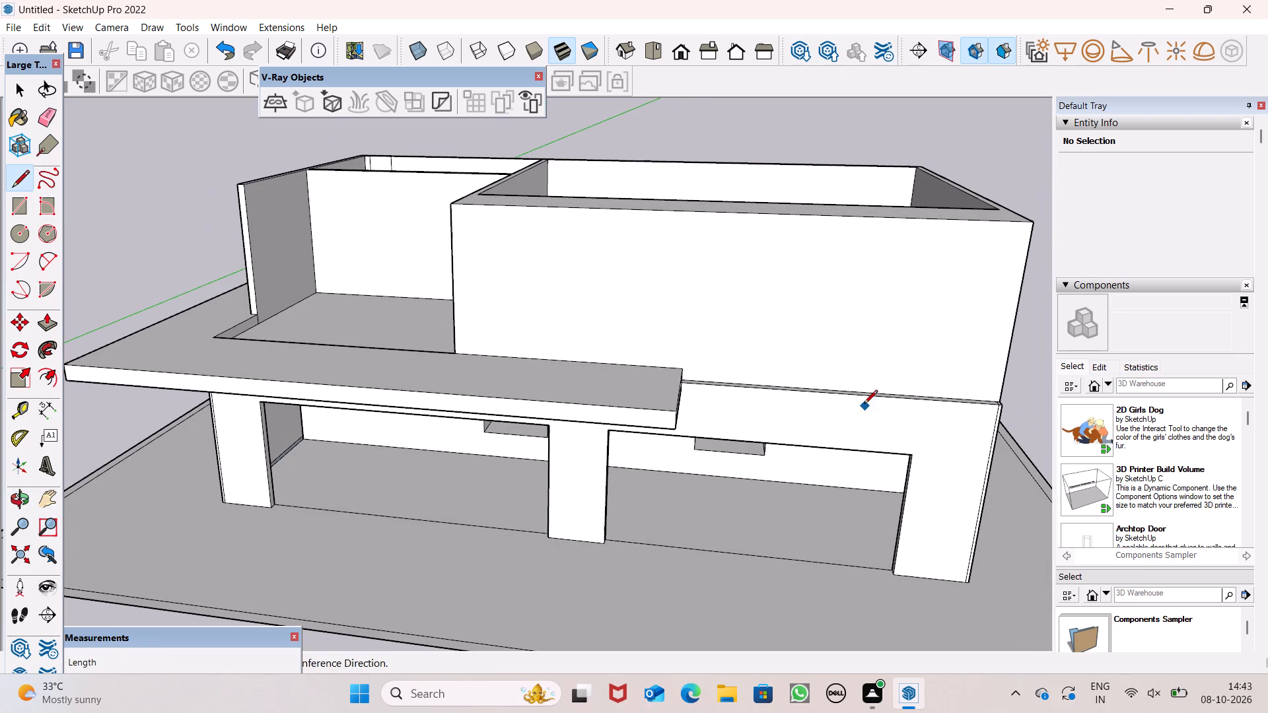
scroll(756, 403, "up", 3)
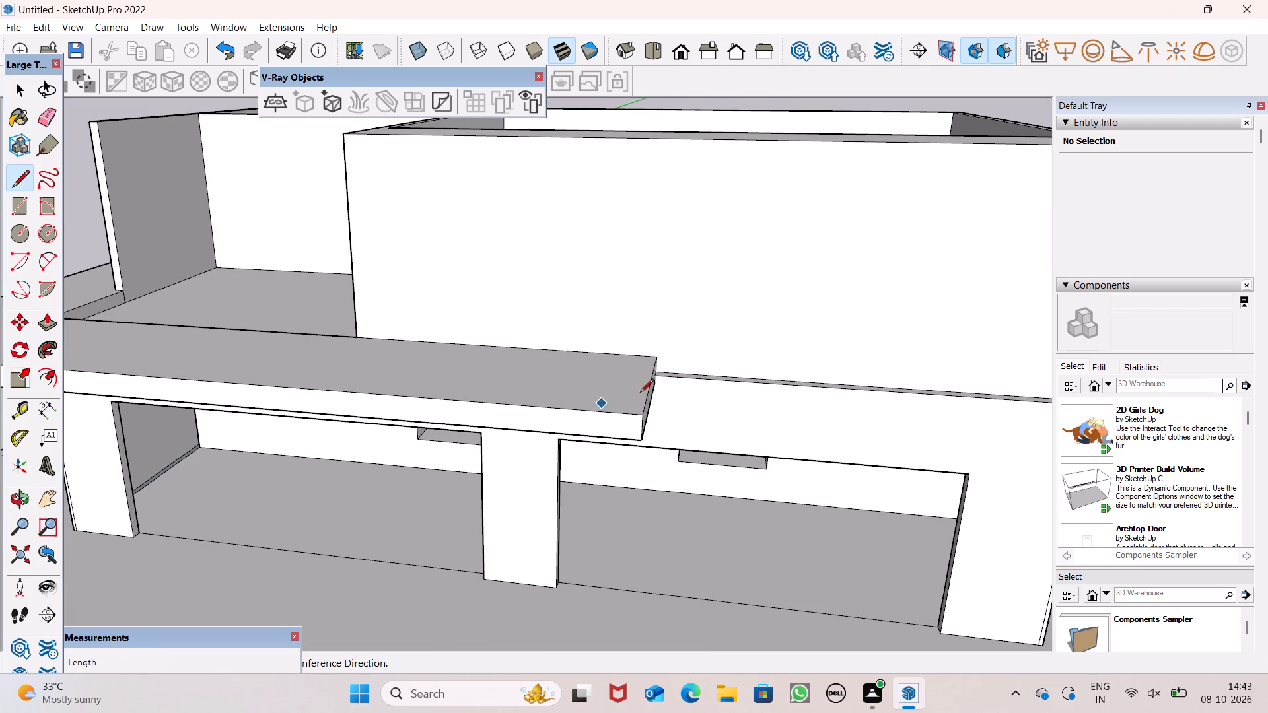
middle_click_drag(659, 411, 654, 536)
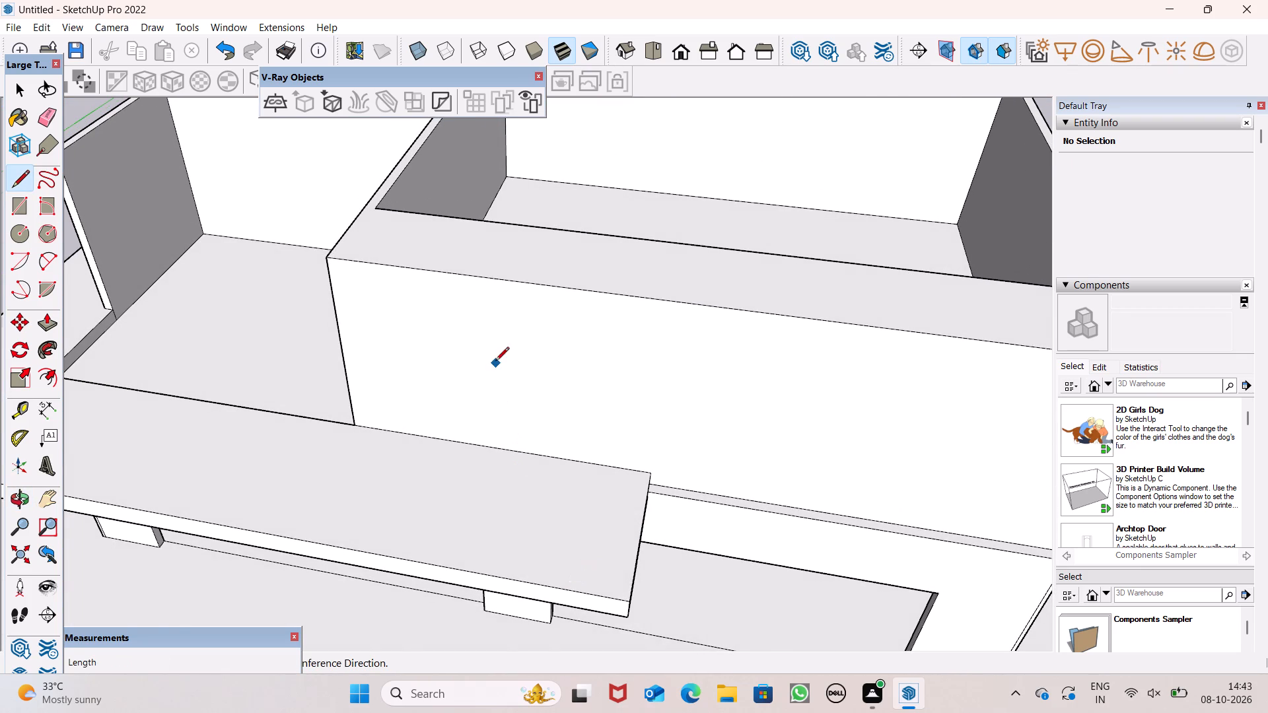
scroll(495, 362, "down", 6)
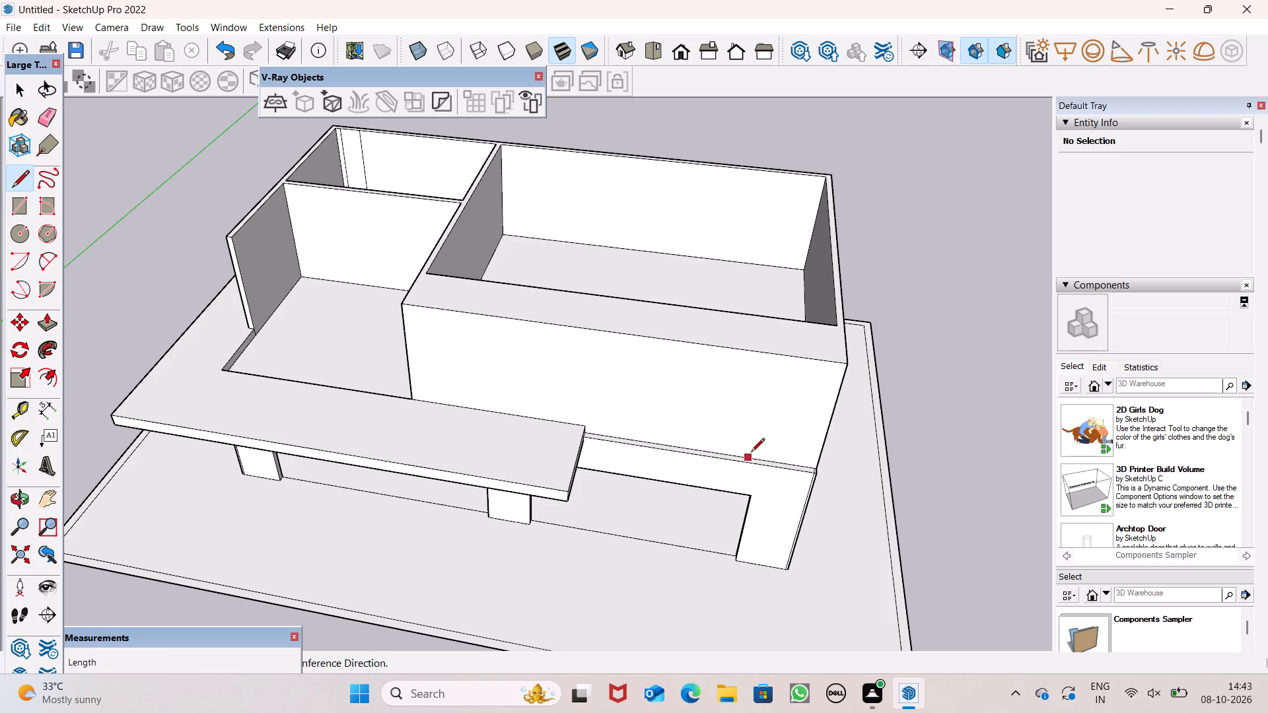
scroll(710, 450, "up", 1)
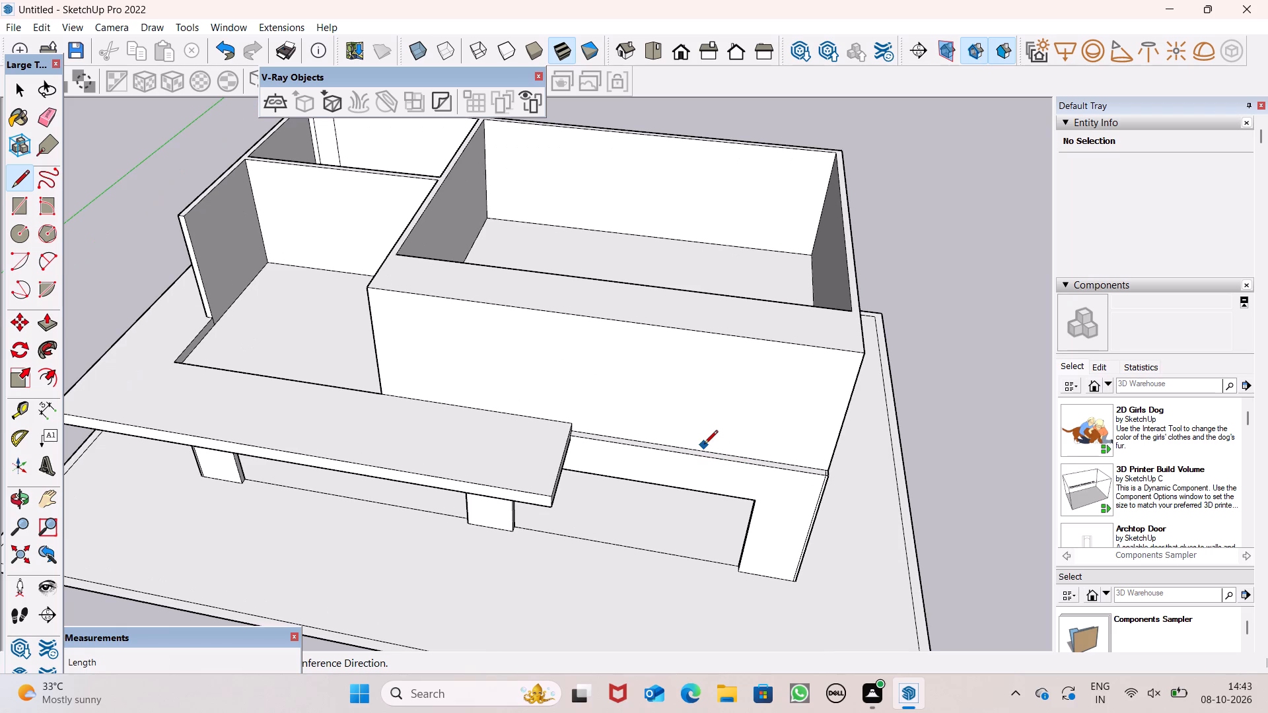
middle_click_drag(663, 477, 675, 424)
scroll(674, 426, "up", 1)
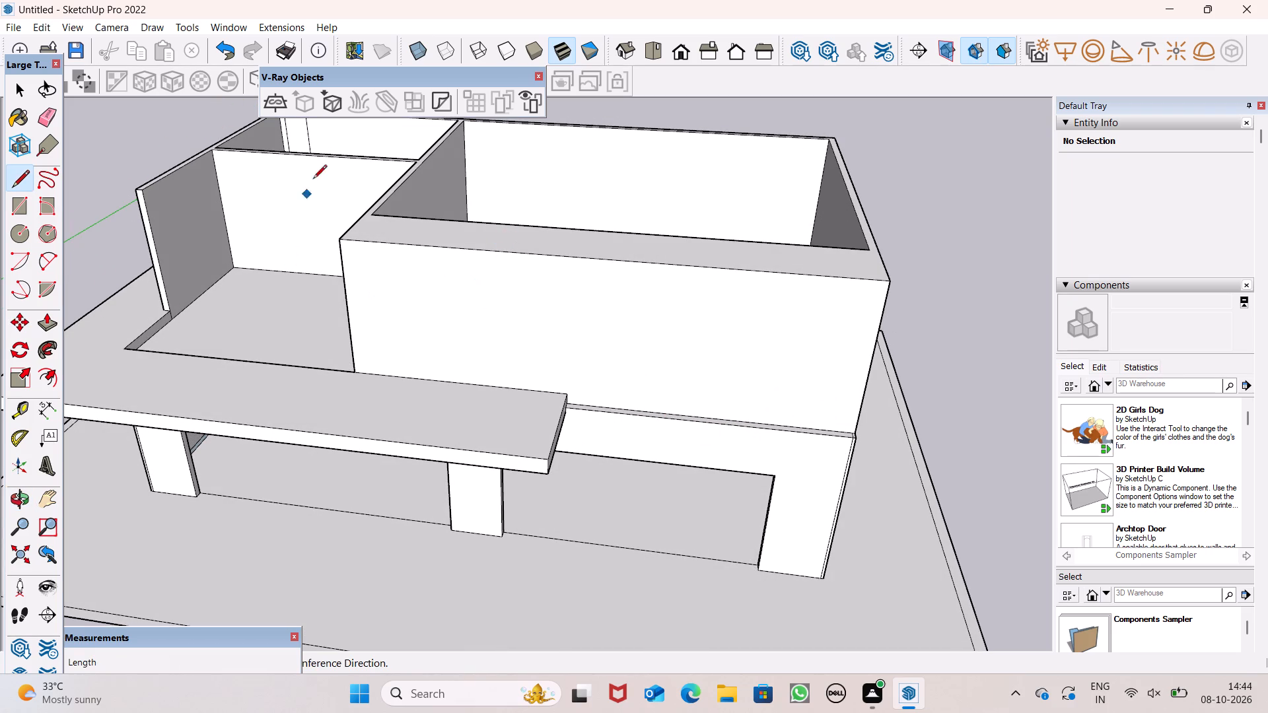
middle_click_drag(522, 458, 535, 527)
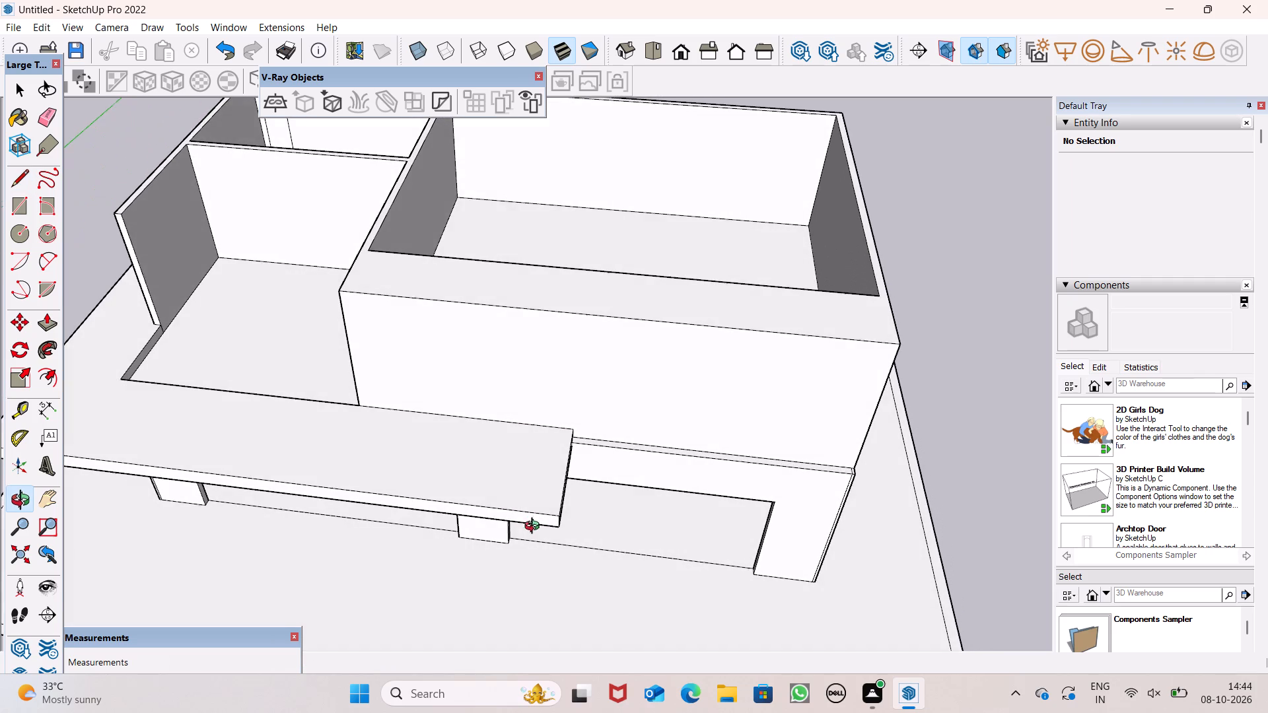
middle_click_drag(535, 527, 536, 529)
scroll(672, 428, "down", 2)
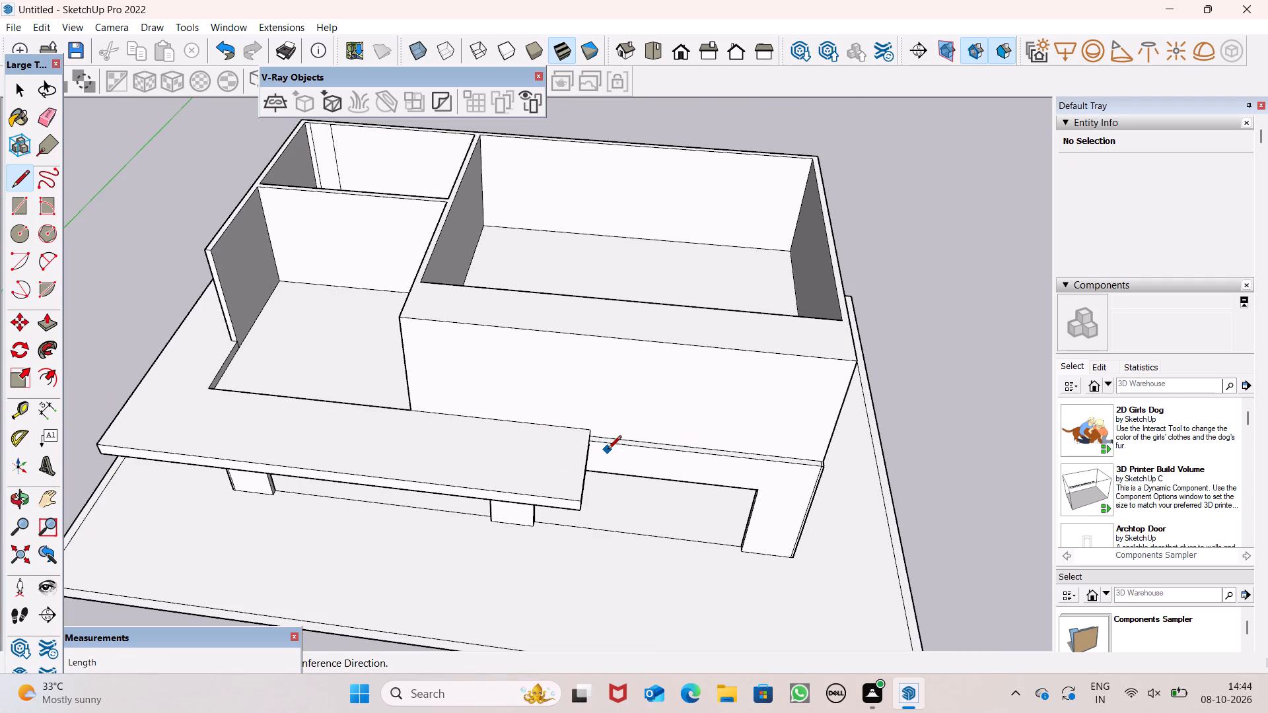
scroll(608, 450, "up", 4)
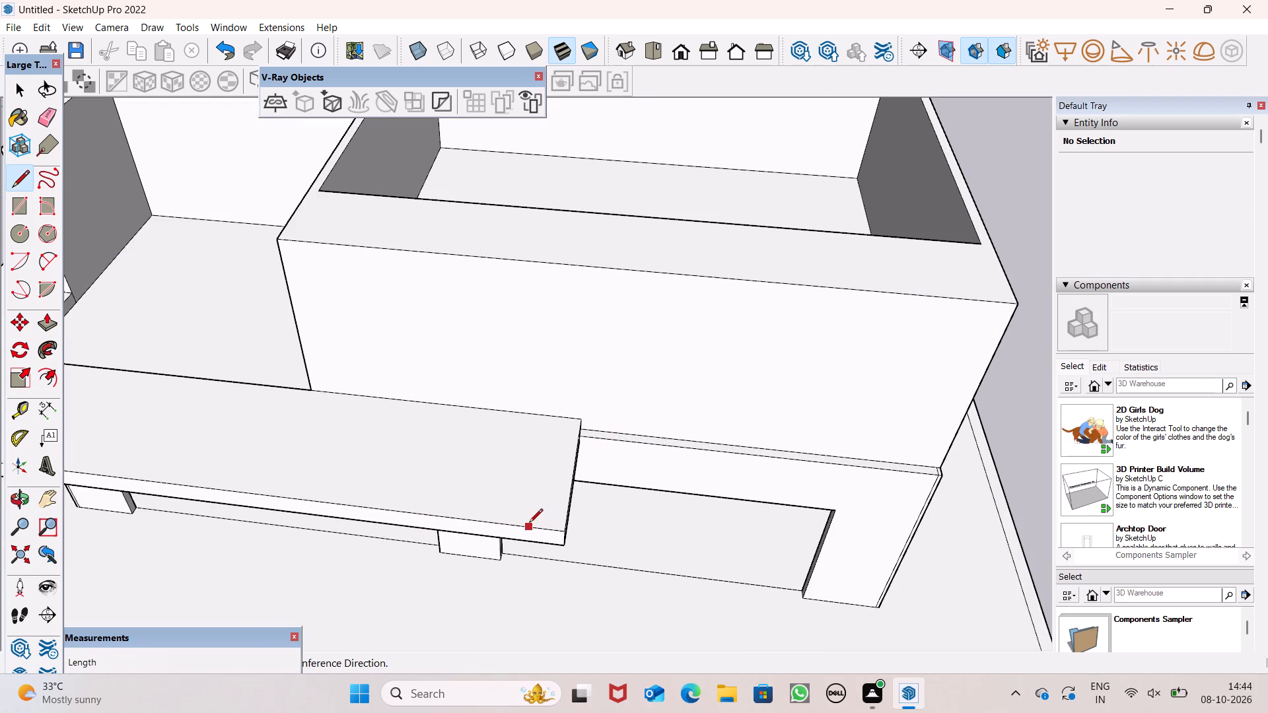
left_click(528, 524)
left_click(552, 414)
Draw a line about 5' 3" long across the rear end of the slab's side ledge, slightly inset from and parallel to its end edge.
scroll(631, 366, "down", 4)
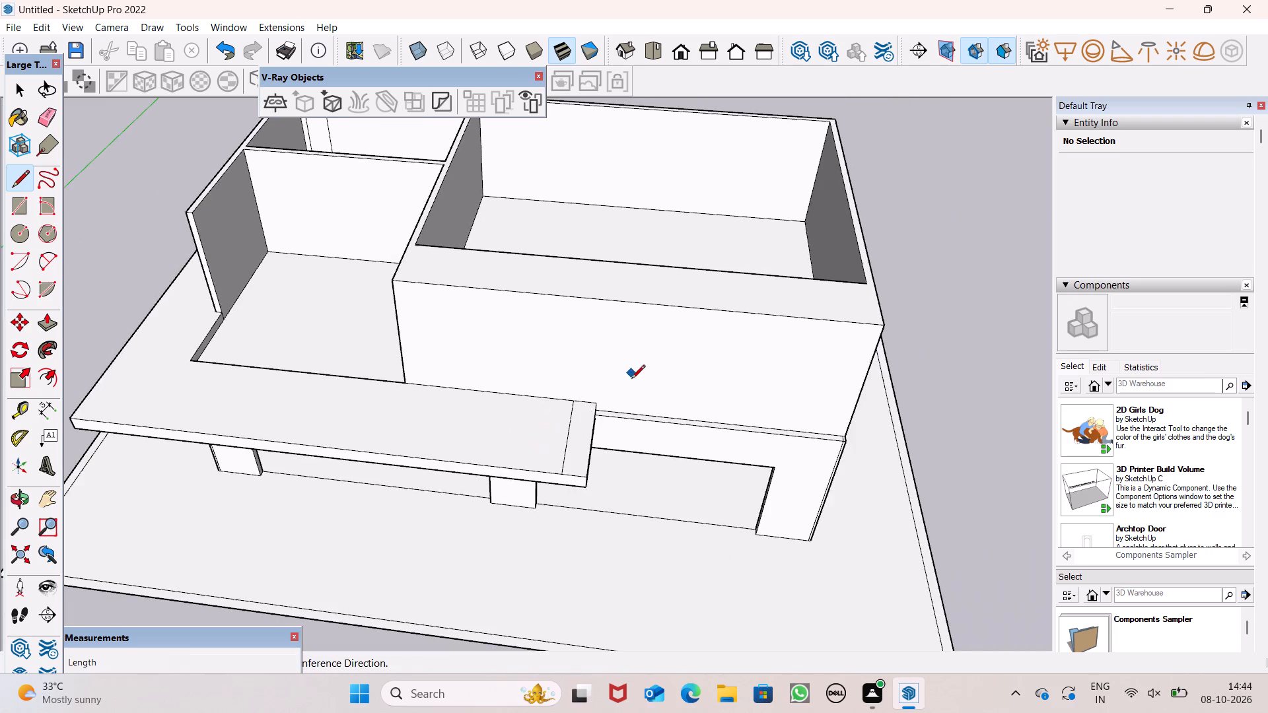
scroll(677, 398, "down", 5)
scroll(368, 434, "up", 4)
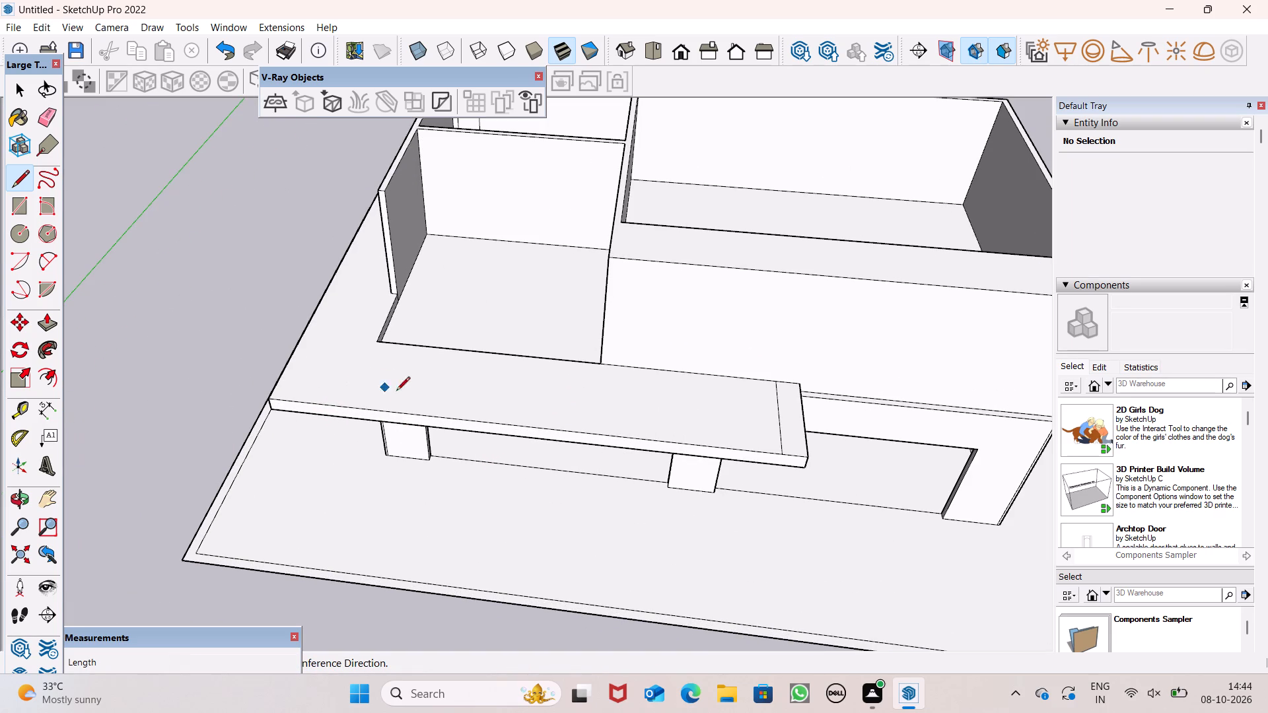
scroll(490, 341, "down", 7)
middle_click_drag(492, 333, 553, 384)
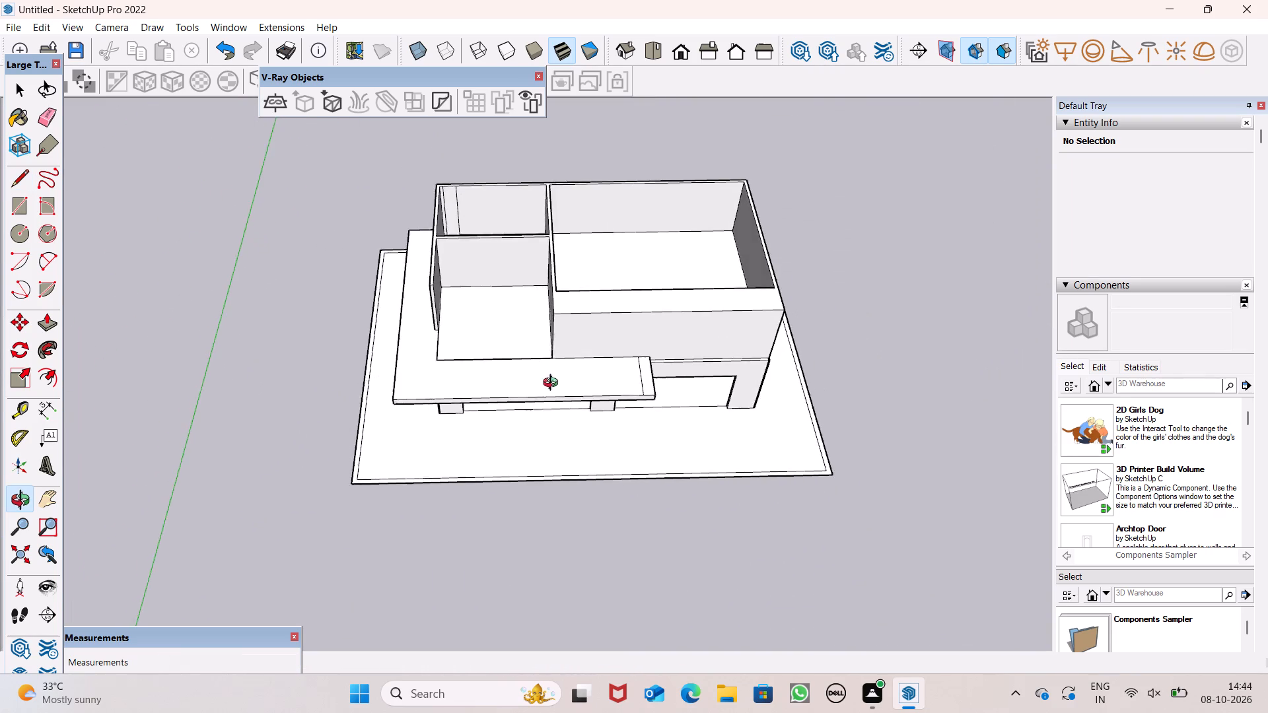
middle_click_drag(553, 384, 611, 404)
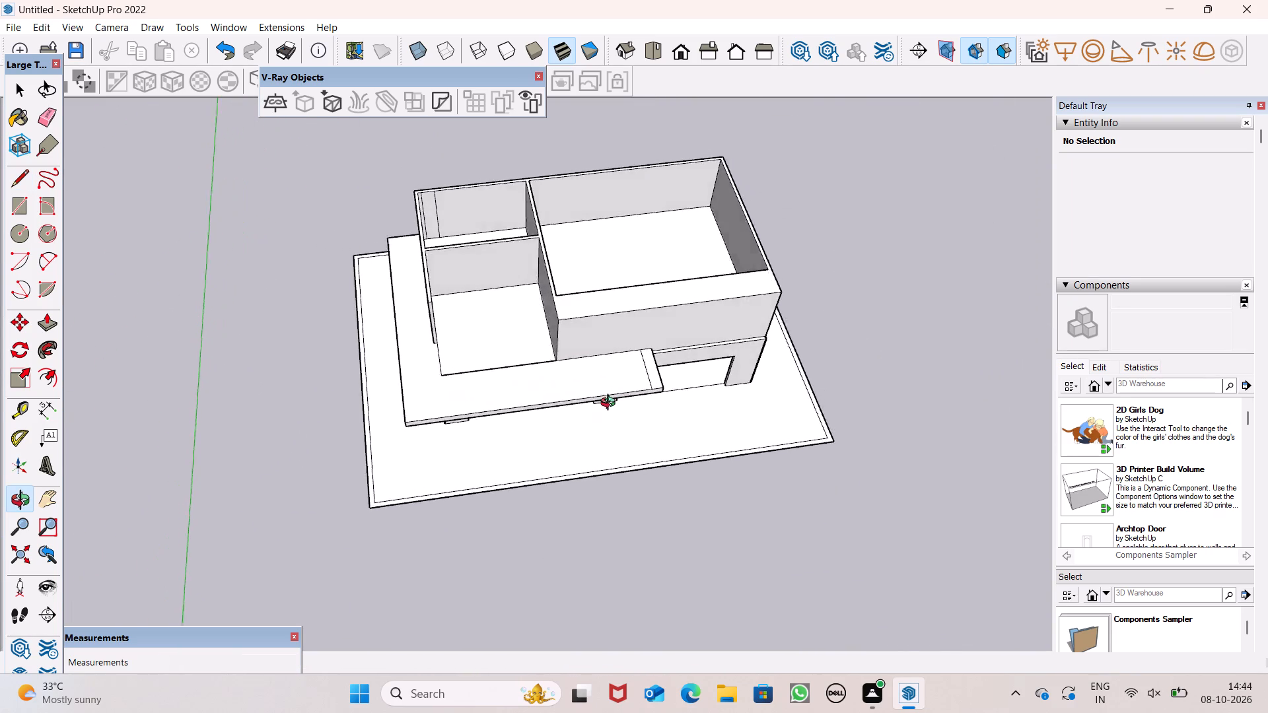
middle_click_drag(611, 404, 612, 372)
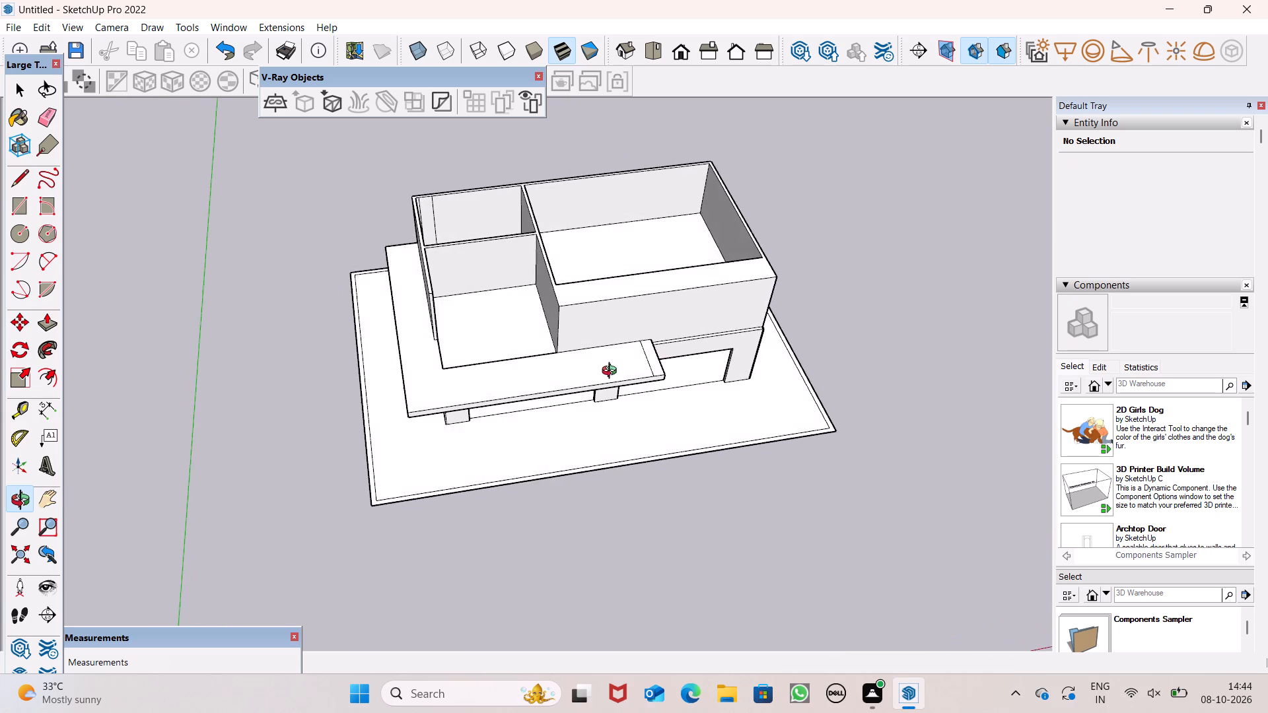
middle_click_drag(612, 372, 579, 369)
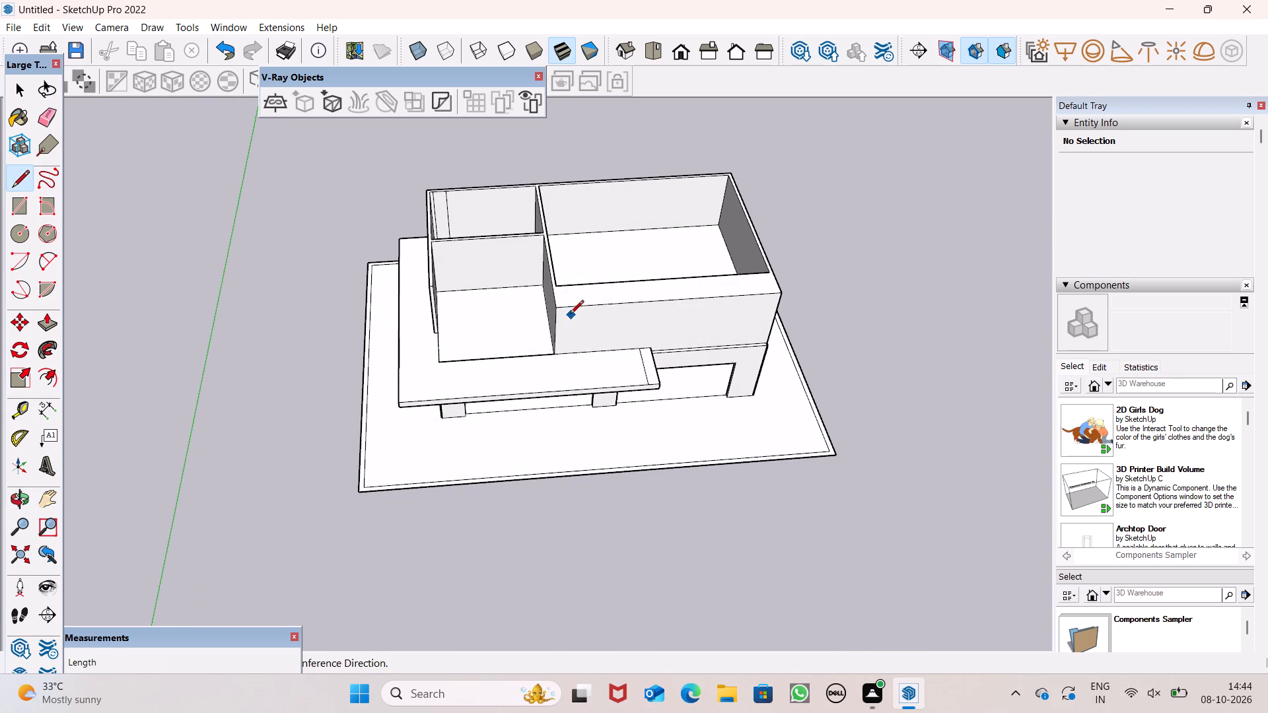
scroll(409, 243, "up", 6)
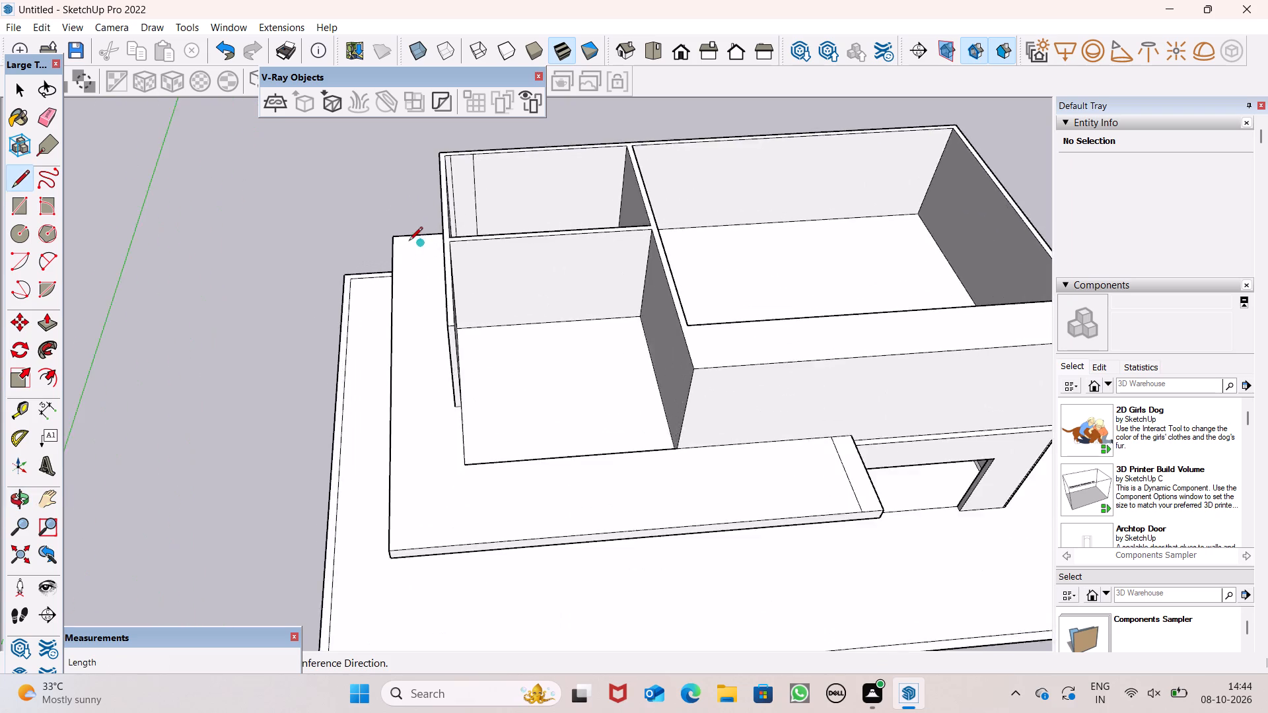
scroll(425, 237, "up", 5)
middle_click_drag(497, 285, 759, 237)
scroll(407, 269, "up", 2)
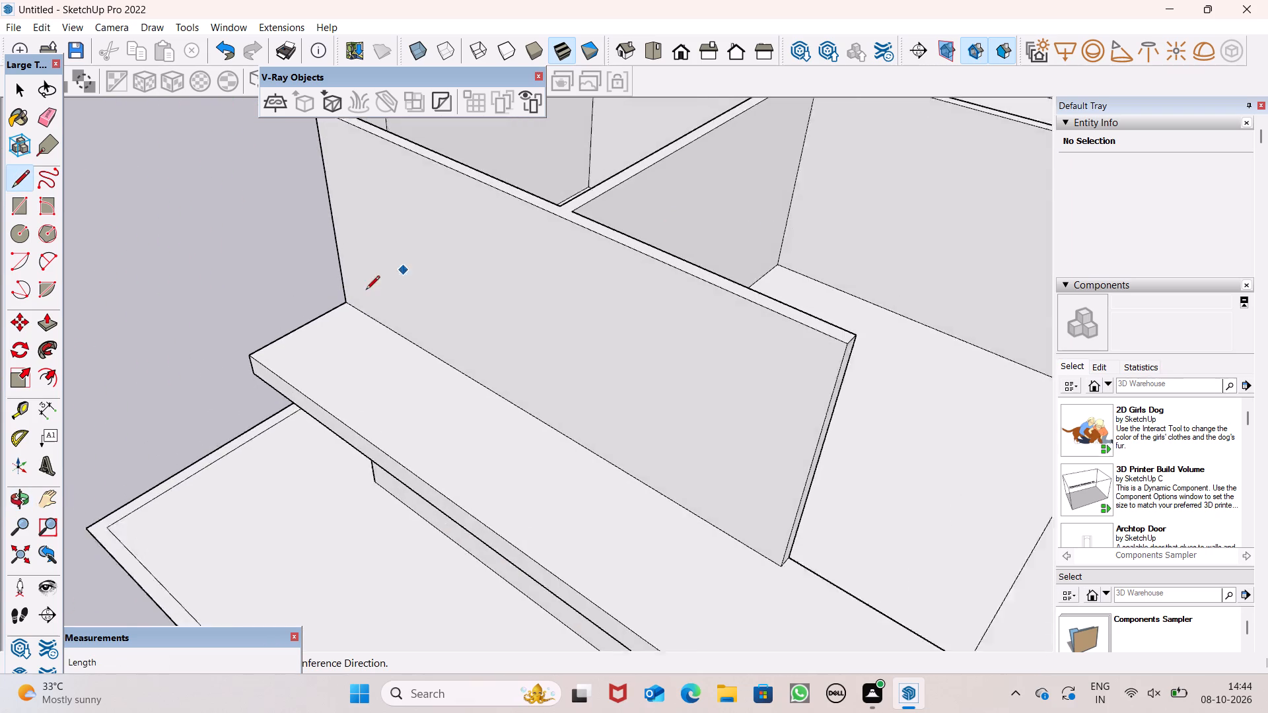
scroll(366, 290, "up", 4)
left_click(347, 317)
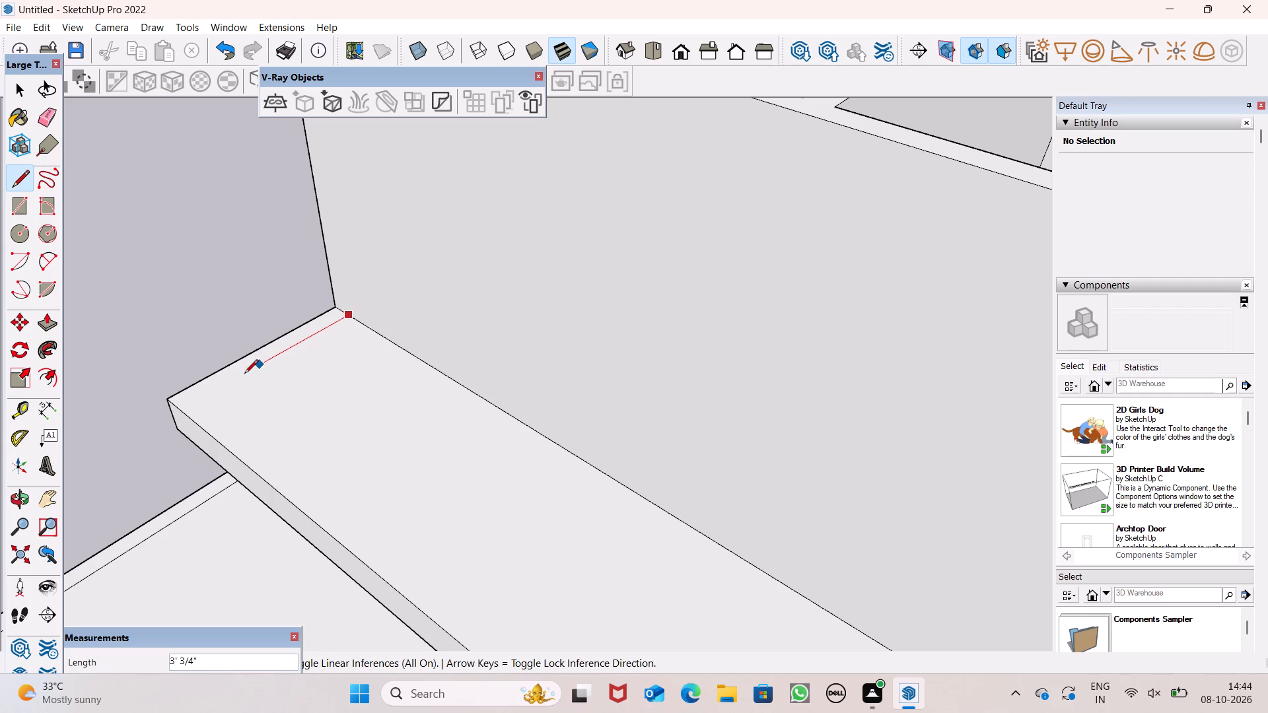
left_click(182, 411)
Draw a 35' 5" line along the slab's side ledge, slightly inset from and parallel to its outer edge, ending at the front edge.
left_click_drag(183, 388, 189, 391)
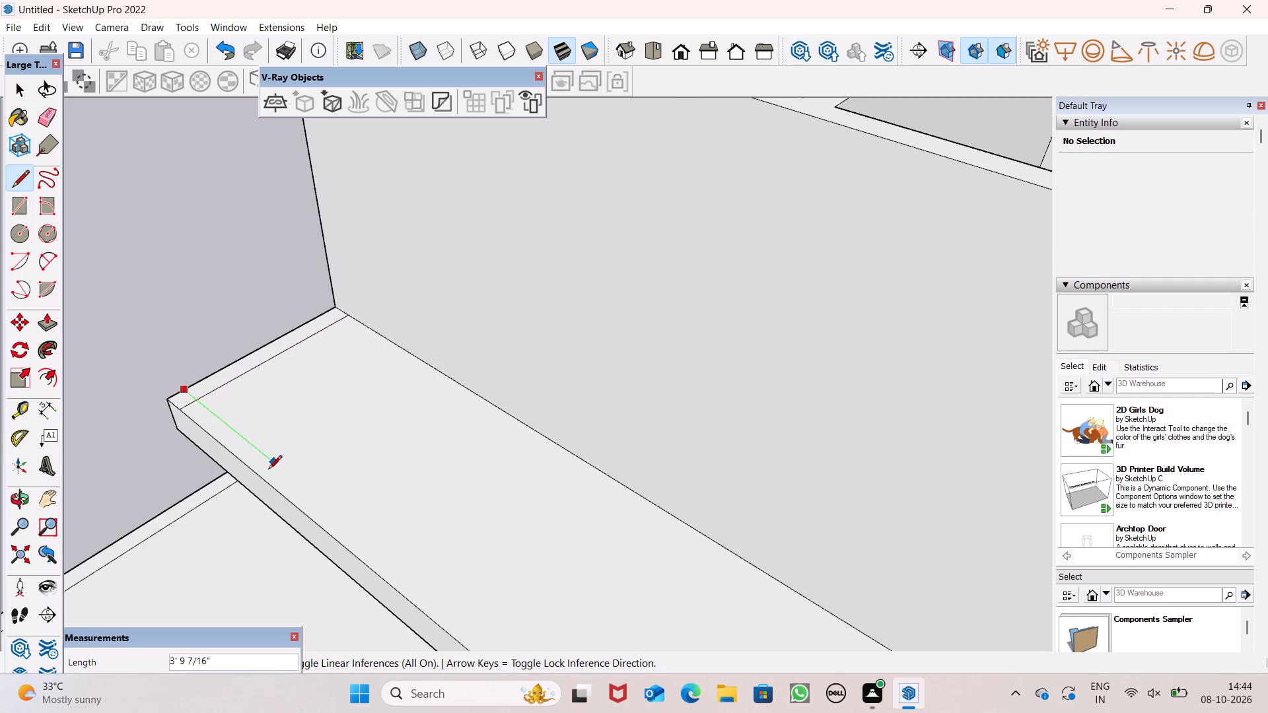
scroll(268, 470, "down", 1)
scroll(303, 416, "down", 11)
scroll(501, 403, "down", 3)
scroll(654, 607, "up", 6)
scroll(643, 637, "down", 1)
scroll(643, 637, "up", 1)
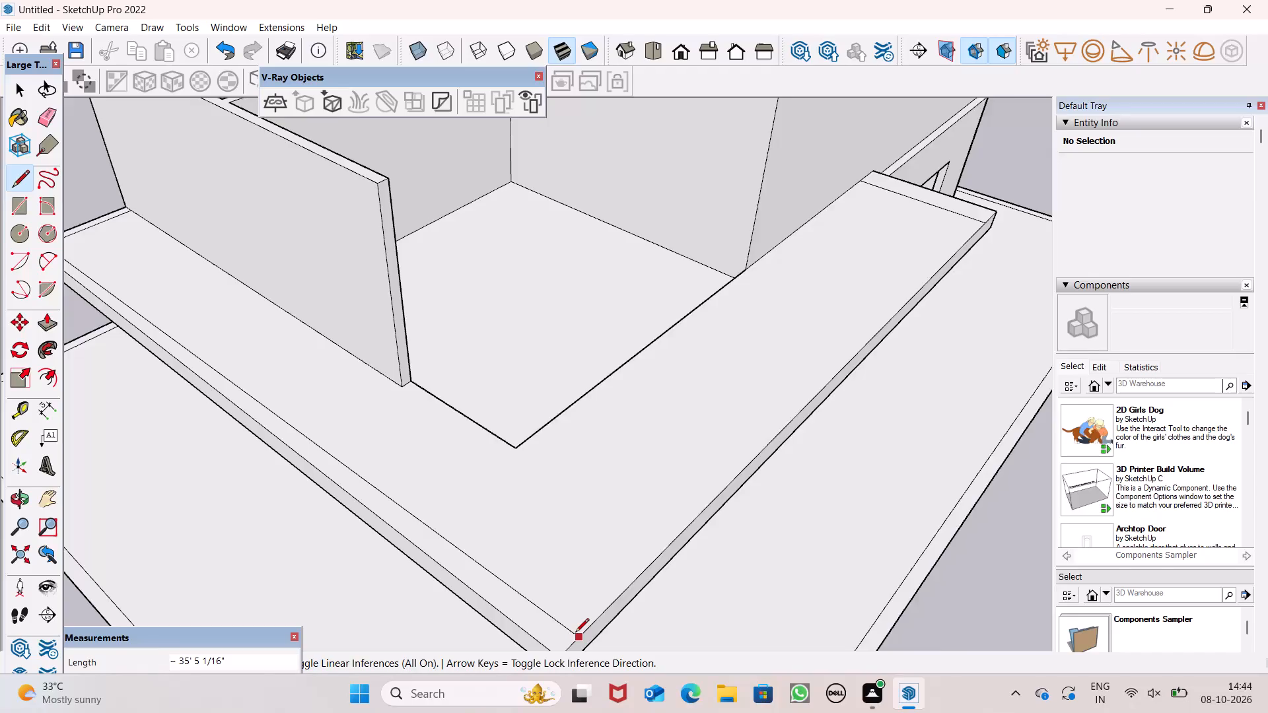
scroll(575, 633, "up", 3)
scroll(580, 595, "down", 1)
scroll(580, 595, "up", 1)
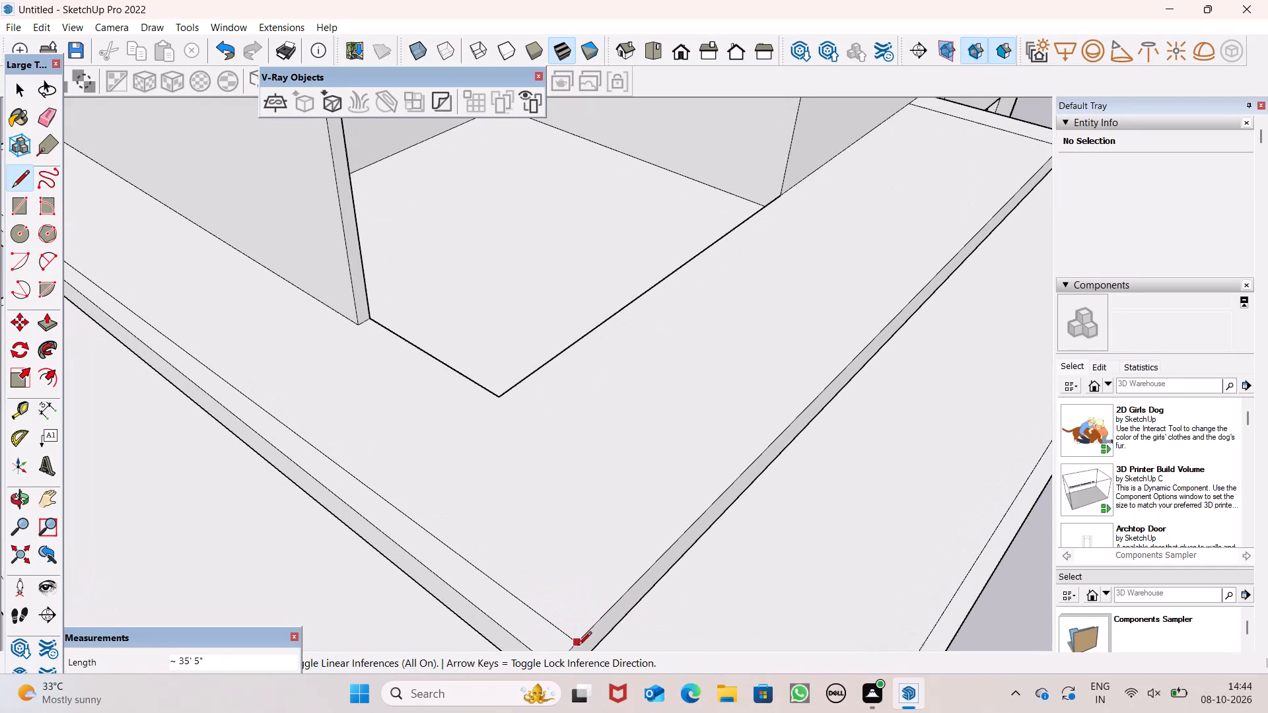
scroll(584, 625, "down", 3)
scroll(608, 513, "down", 6)
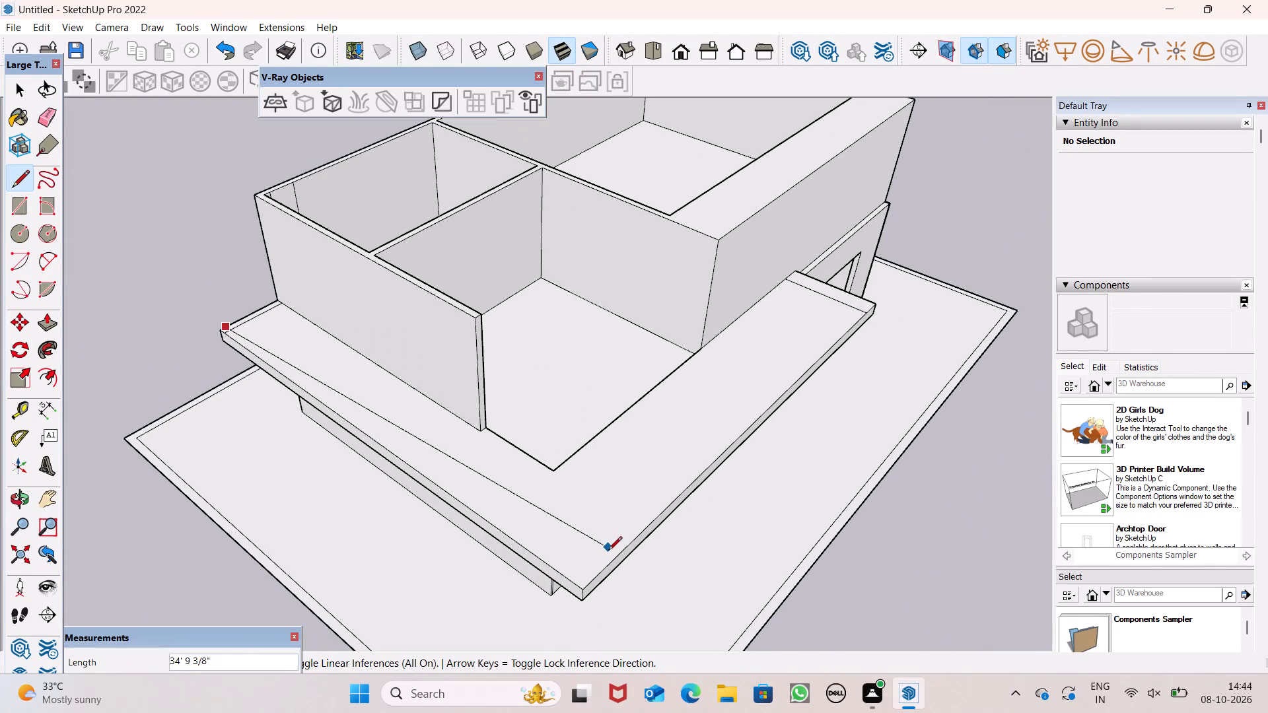
scroll(602, 574, "up", 6)
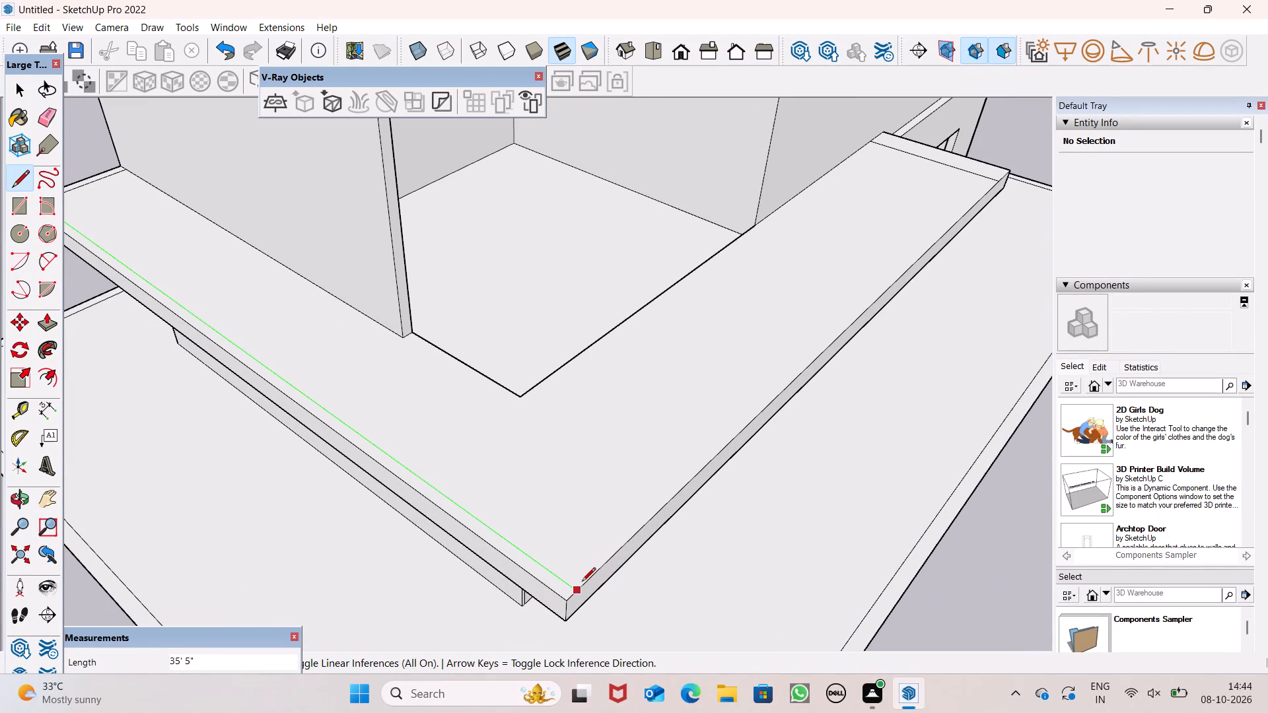
left_click(582, 582)
Draw a line about 36' 6" long along the slab's front, slightly inset from the outer edge, from the side edge to the free end.
scroll(547, 539, "down", 8)
middle_click_drag(713, 504, 511, 553)
scroll(307, 491, "down", 1)
scroll(307, 498, "up", 3)
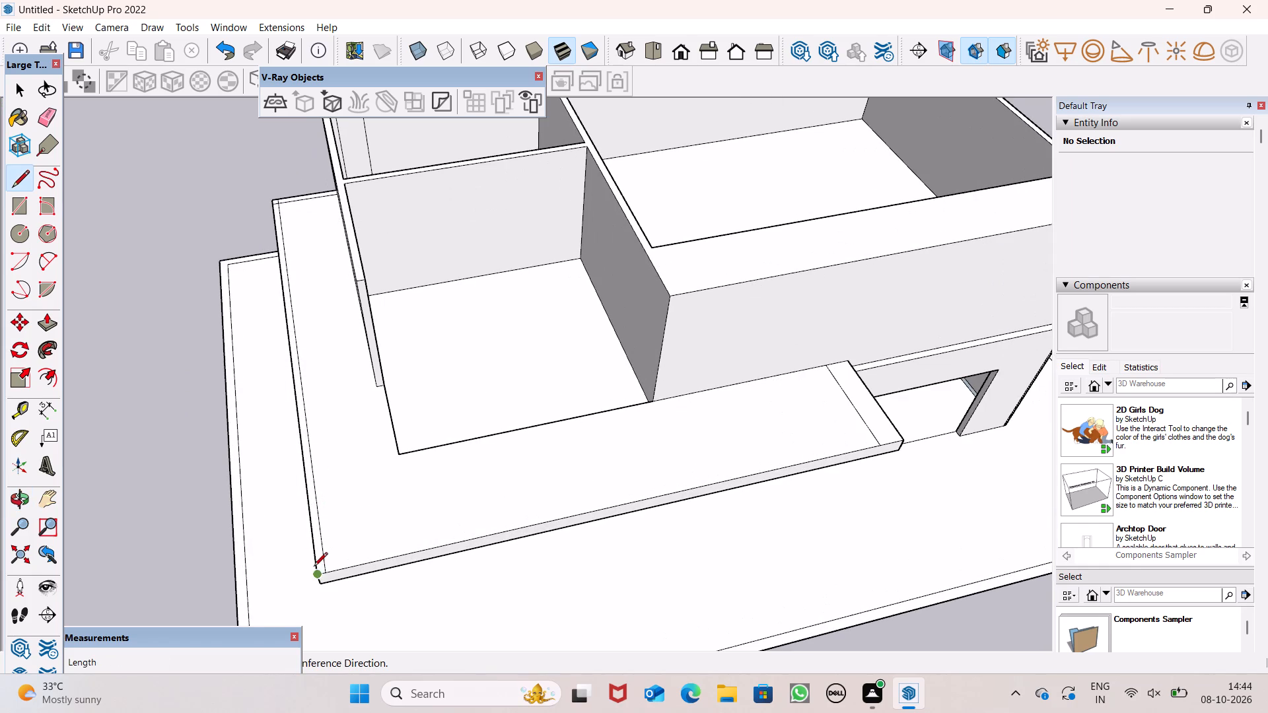
scroll(335, 566, "up", 9)
left_click(293, 564)
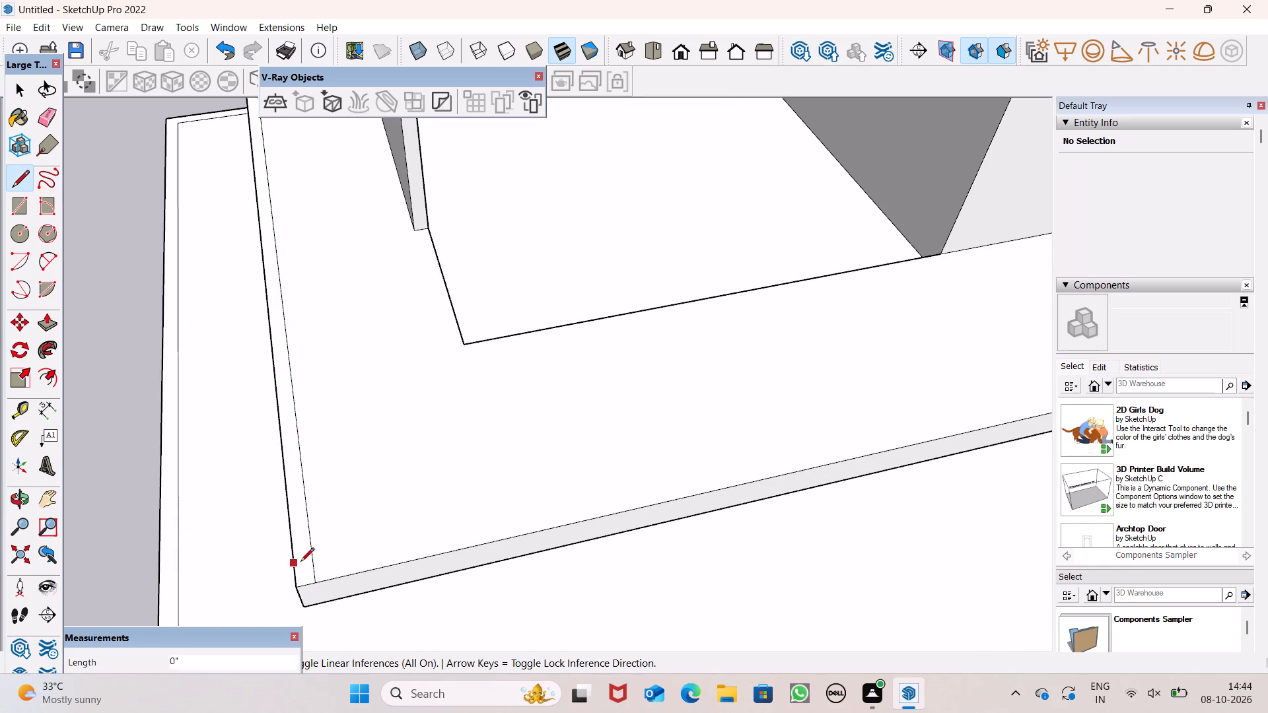
scroll(479, 507, "down", 9)
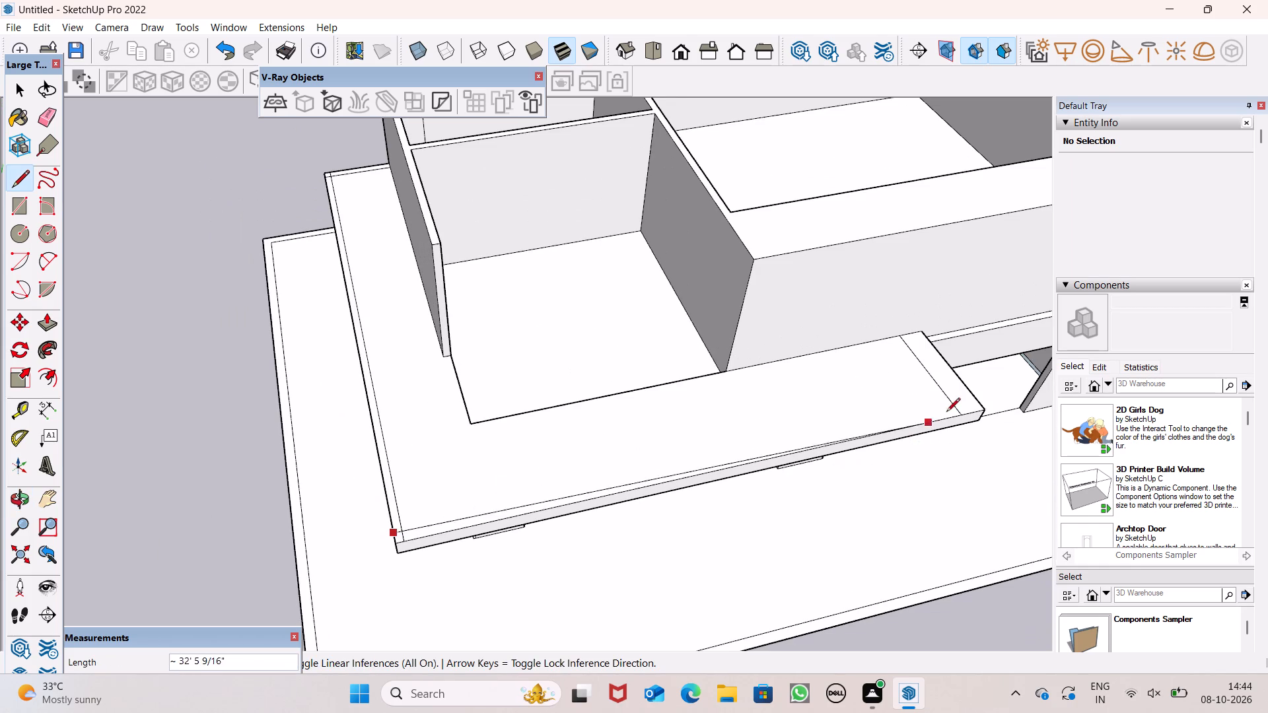
left_click(974, 399)
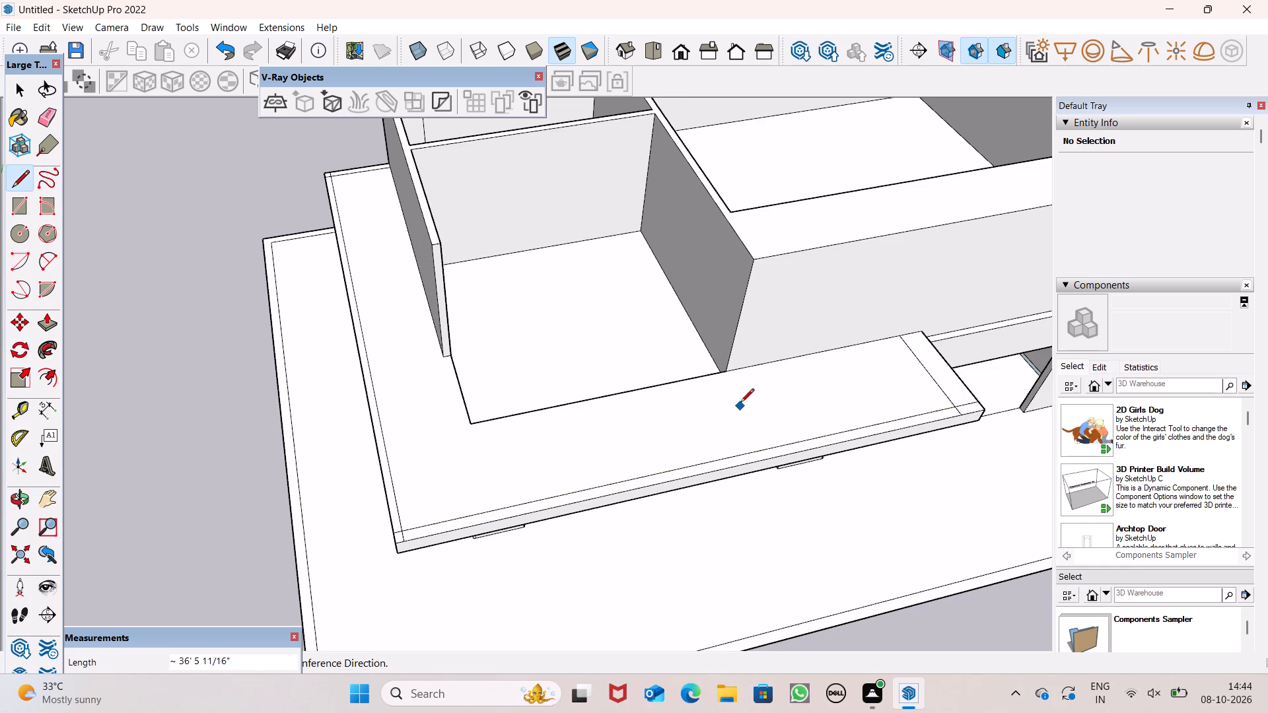
Erase both line stubs that overshoot the inset corner at the rear end of the slab's side ledge.
key("space")
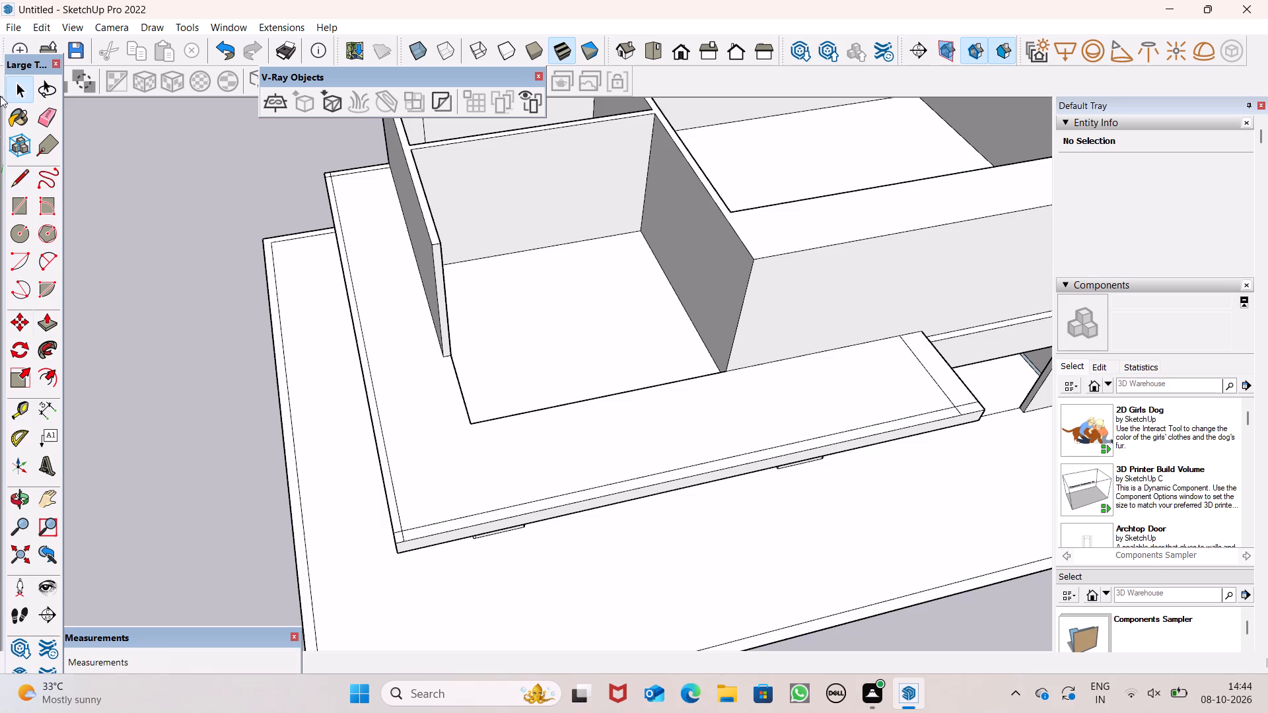
left_click(44, 108)
scroll(312, 146, "up", 5)
scroll(341, 167, "down", 1)
scroll(341, 167, "up", 3)
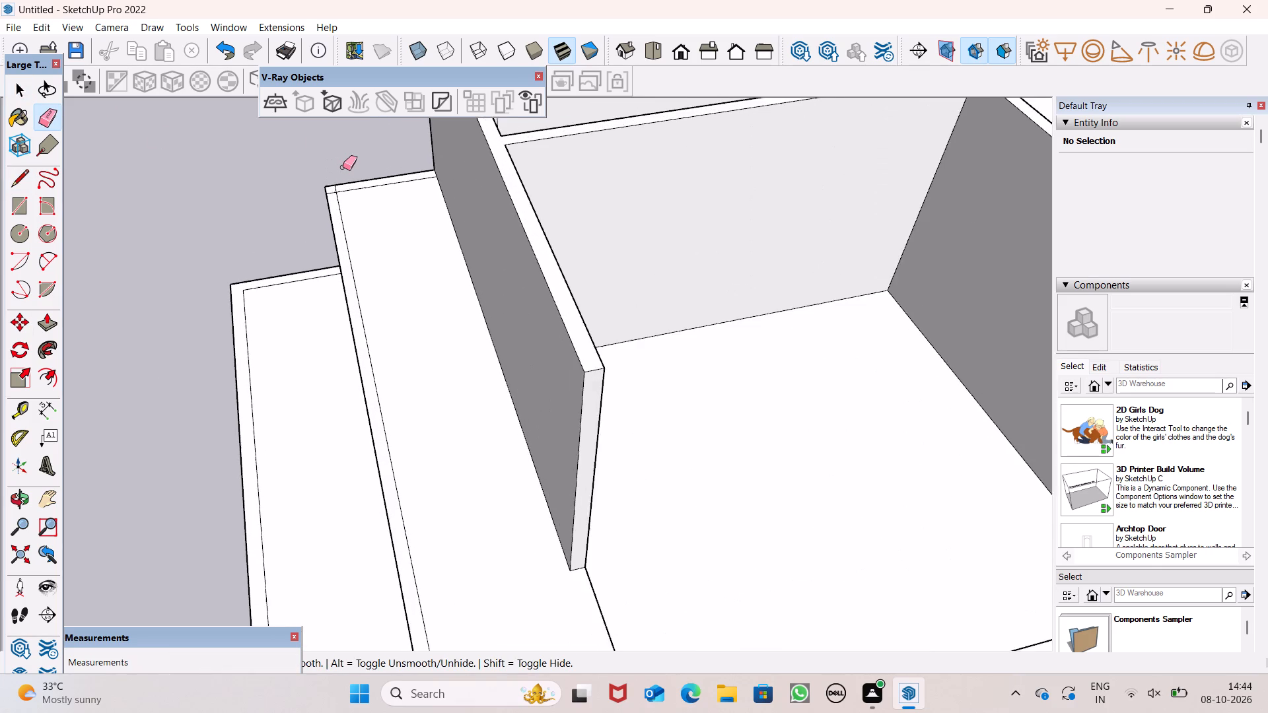
scroll(348, 176, "up", 9)
scroll(299, 226, "up", 6)
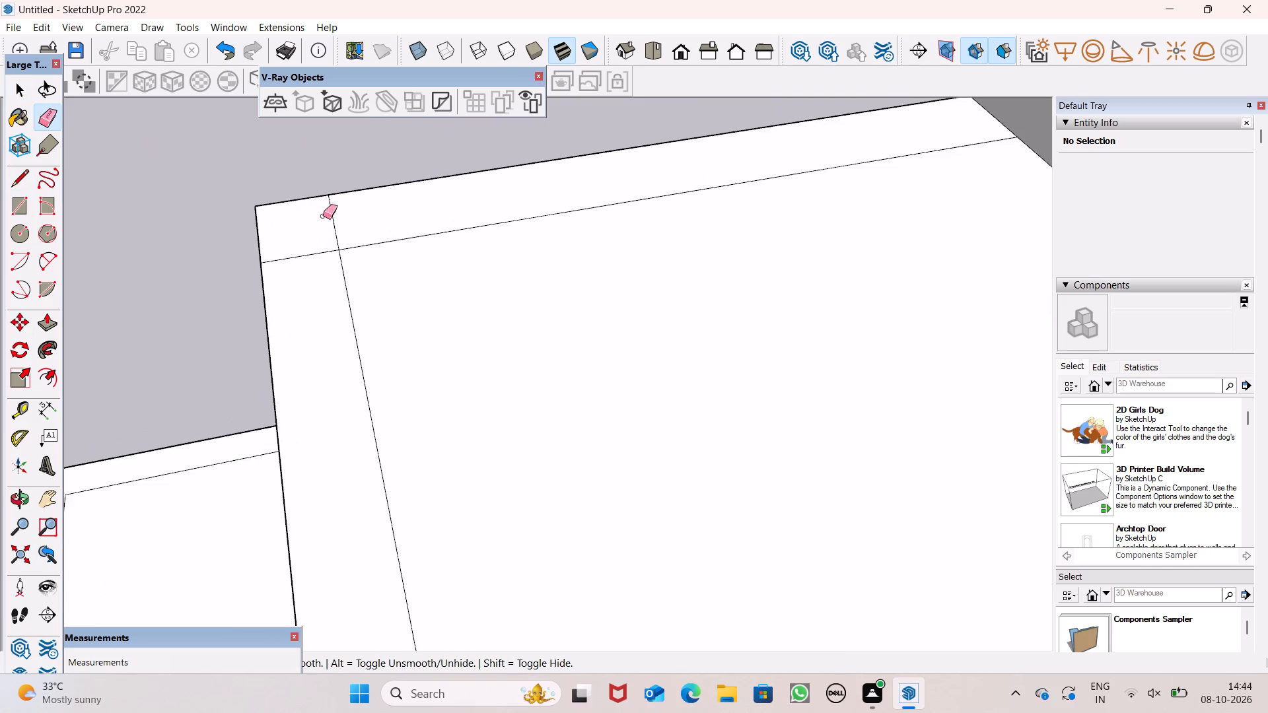
left_click(324, 216)
left_click(331, 217)
left_click_drag(296, 266, 301, 255)
left_click(303, 251)
scroll(330, 175, "down", 2)
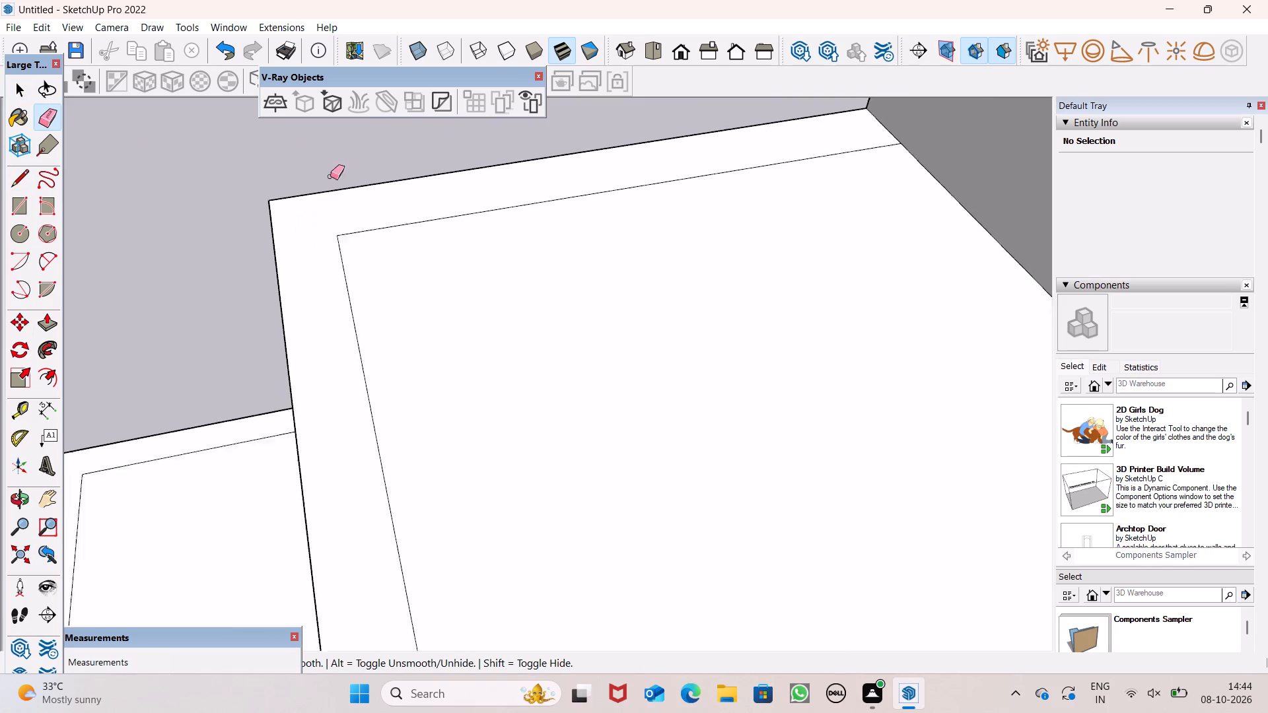
Erase the free-end line's stub that runs past the front inset line at the slab's front free corner.
scroll(330, 176, "down", 7)
middle_click_drag(550, 269, 408, 204)
scroll(415, 121, "down", 1)
scroll(549, 144, "down", 5)
left_click(692, 53)
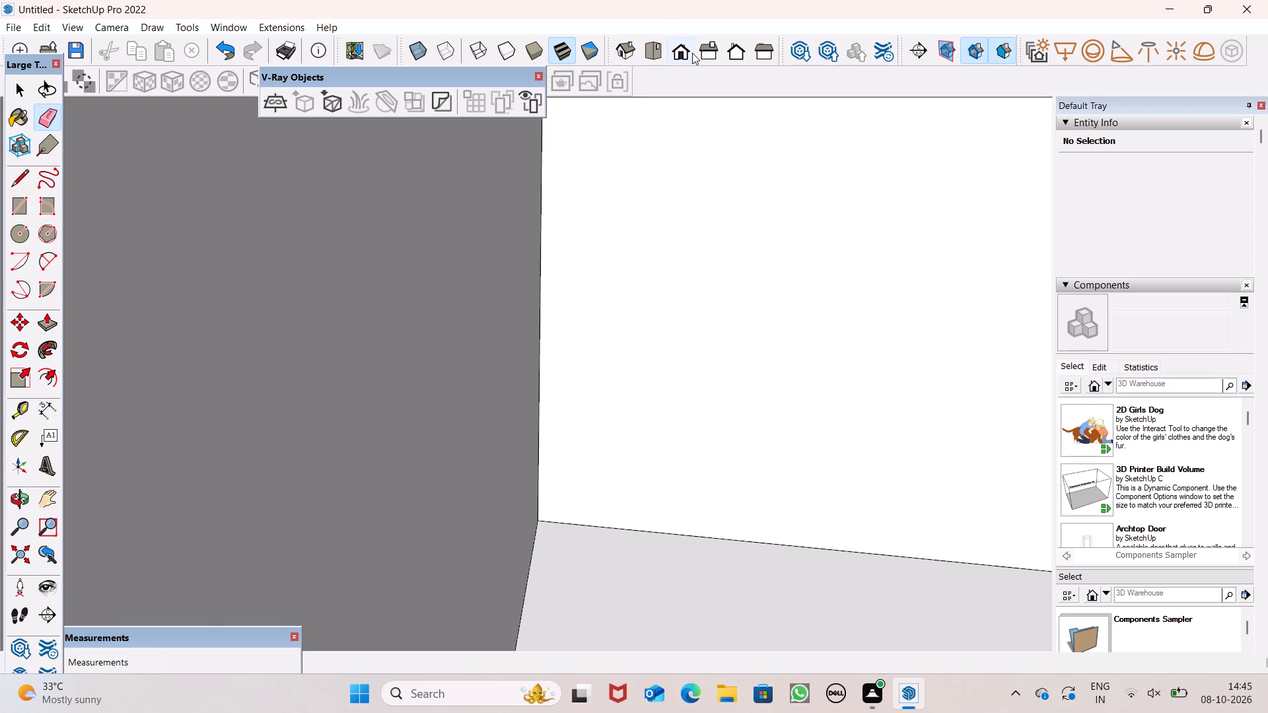
scroll(698, 143, "down", 5)
scroll(424, 178, "down", 5)
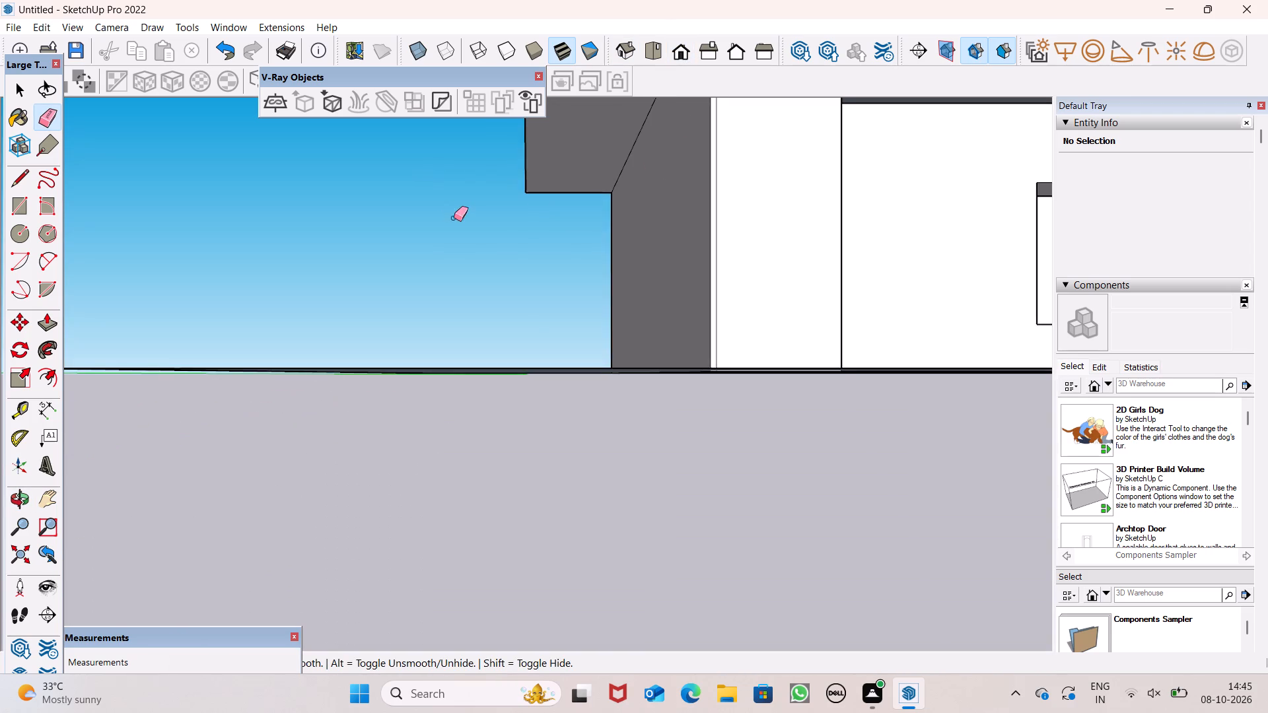
scroll(454, 218, "down", 5)
middle_click_drag(628, 246, 561, 439)
scroll(459, 337, "down", 10)
scroll(602, 331, "down", 3)
middle_click_drag(656, 410, 676, 473)
scroll(657, 422, "down", 1)
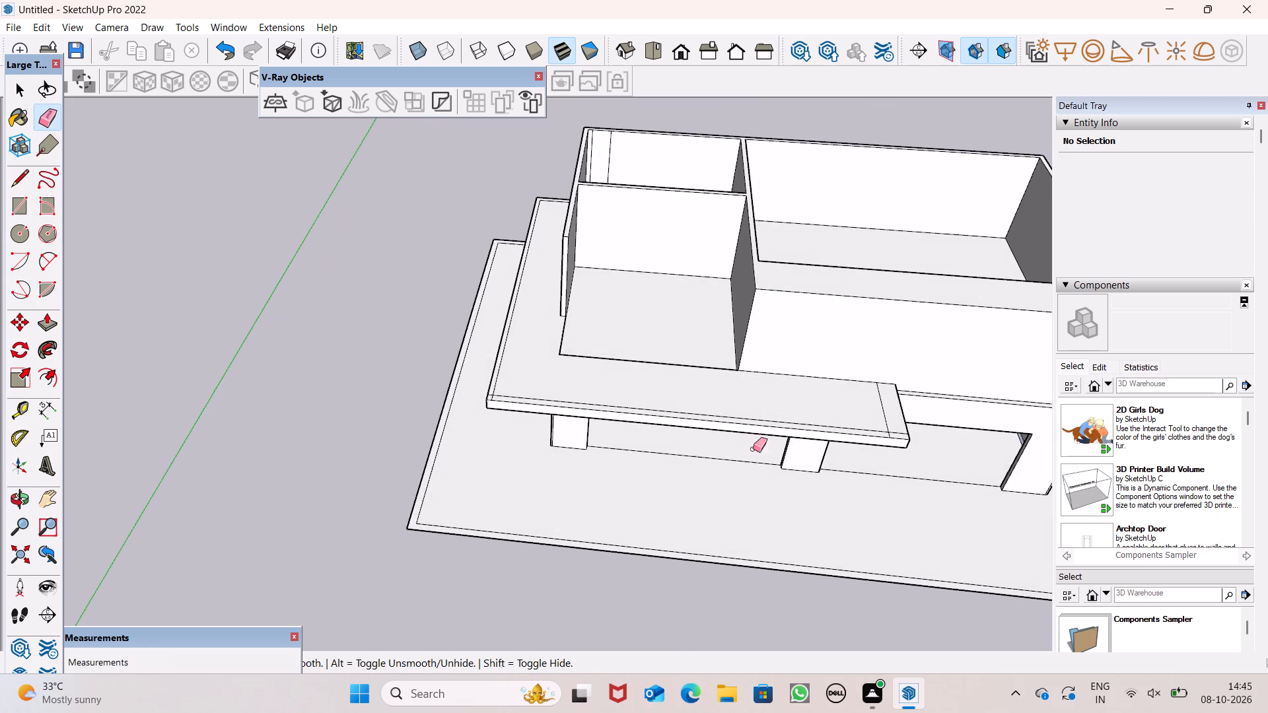
scroll(818, 432, "up", 7)
scroll(1012, 456, "up", 6)
scroll(843, 402, "up", 6)
left_click_drag(876, 421, 843, 432)
left_click_drag(839, 432, 833, 434)
left_click_drag(831, 434, 828, 426)
left_click(828, 423)
left_click(829, 417)
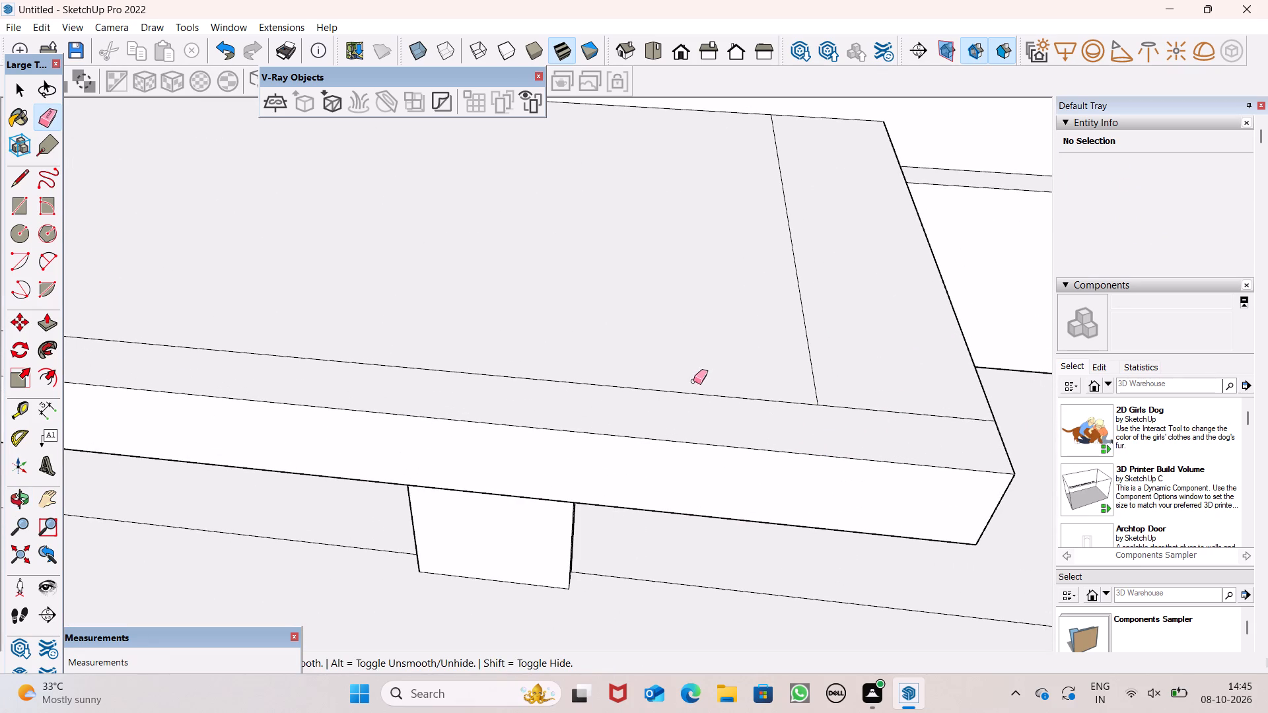
Erase both line stubs that overshoot the inset corner where the slab's side ledge meets its front edge.
scroll(919, 233, "down", 6)
scroll(855, 271, "down", 7)
scroll(917, 300, "down", 2)
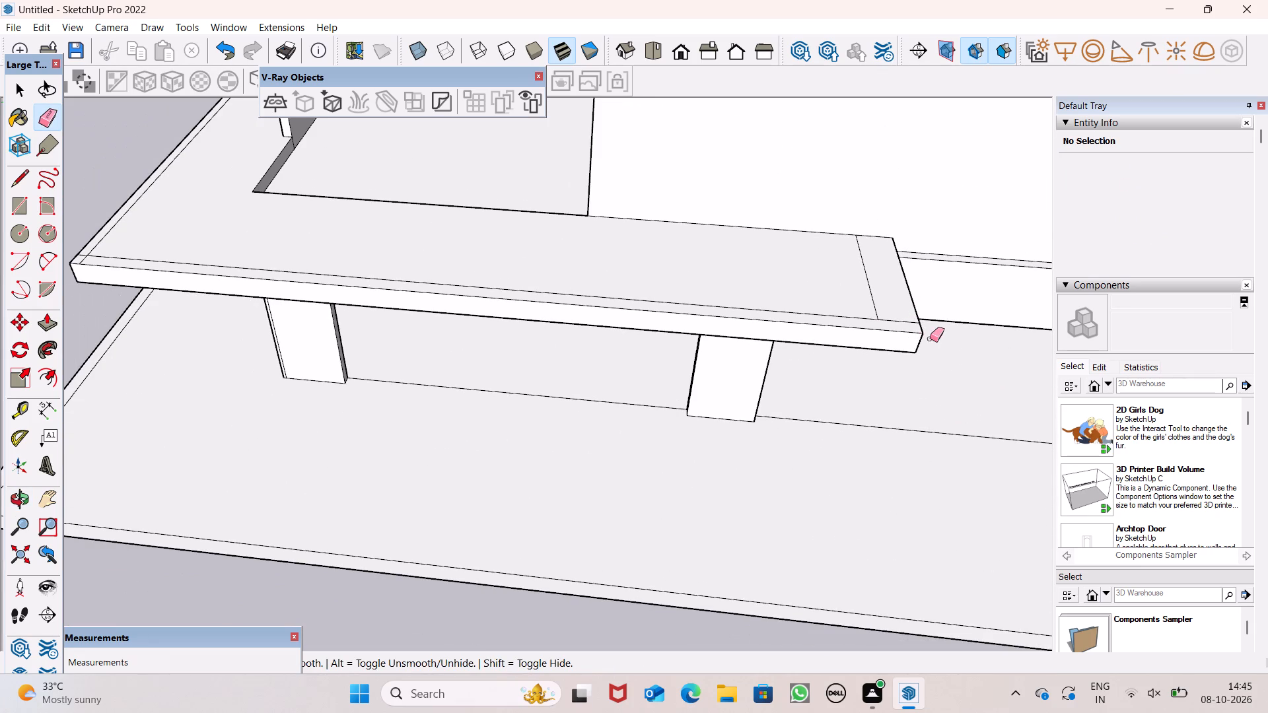
scroll(237, 272, "up", 1)
middle_click_drag(300, 304, 441, 348)
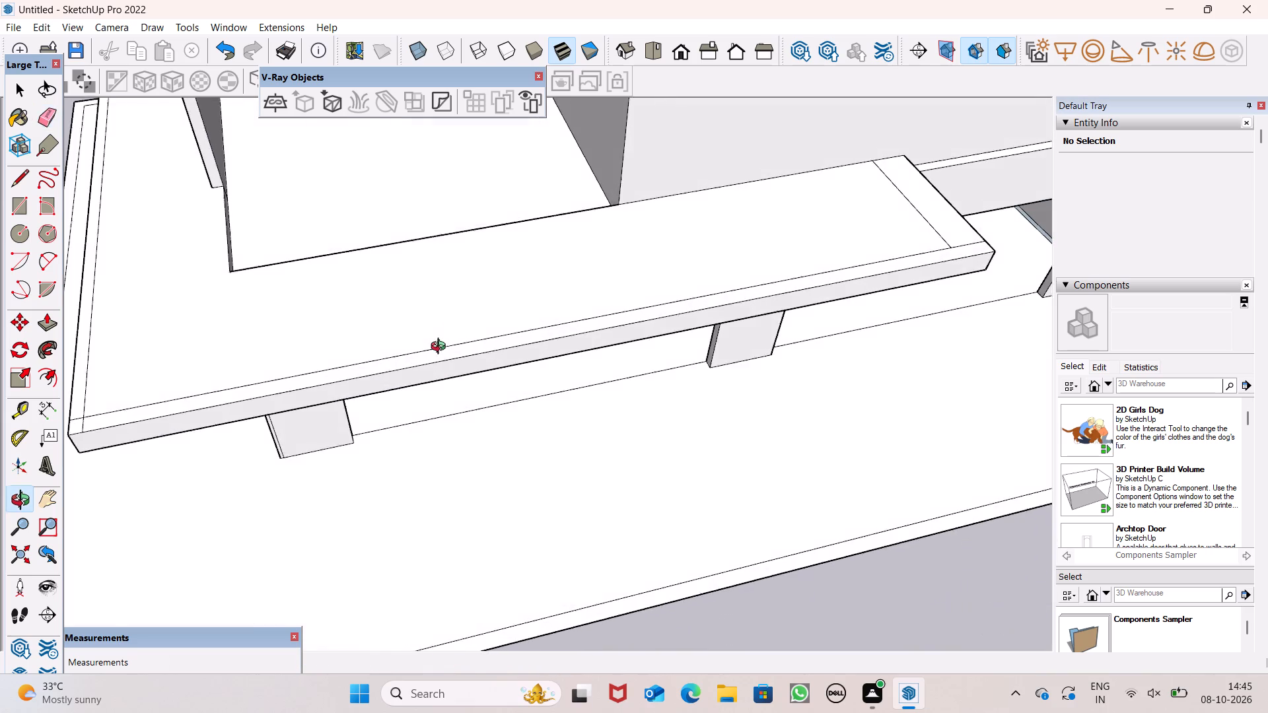
middle_click_drag(441, 348, 442, 345)
scroll(452, 290, "down", 2)
scroll(26, 444, "up", 7)
scroll(219, 369, "up", 4)
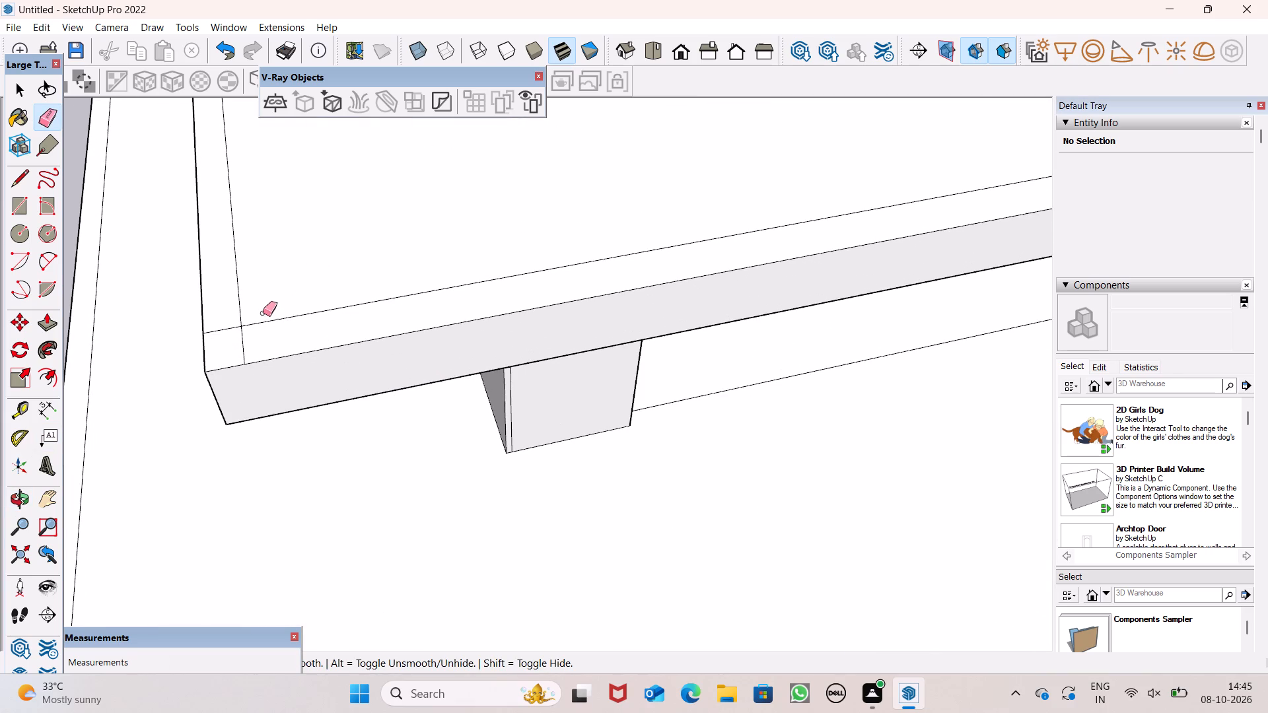
left_click_drag(228, 325, 245, 341)
key("space")
Push/Pull the narrow border strip along the slab's side and front edges up 3' as a balcony parapet.
scroll(398, 284, "down", 8)
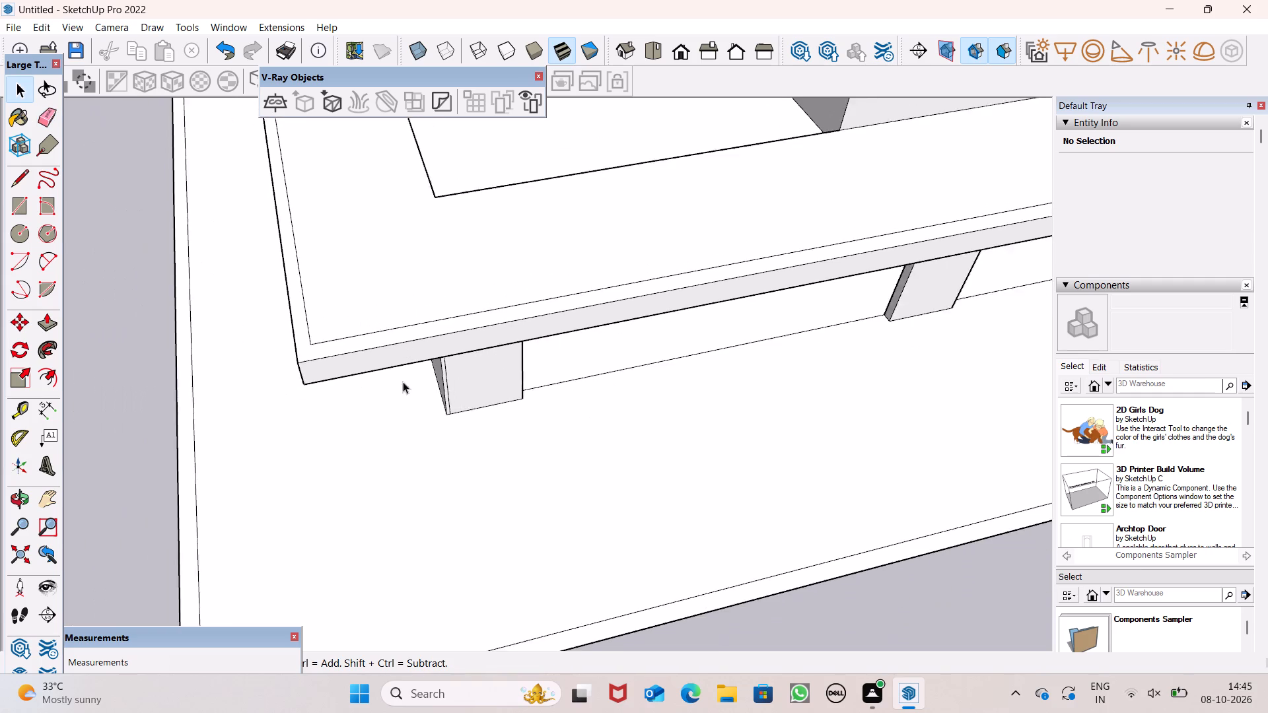
scroll(403, 382, "down", 3)
scroll(485, 315, "down", 10)
middle_click_drag(534, 320, 491, 193)
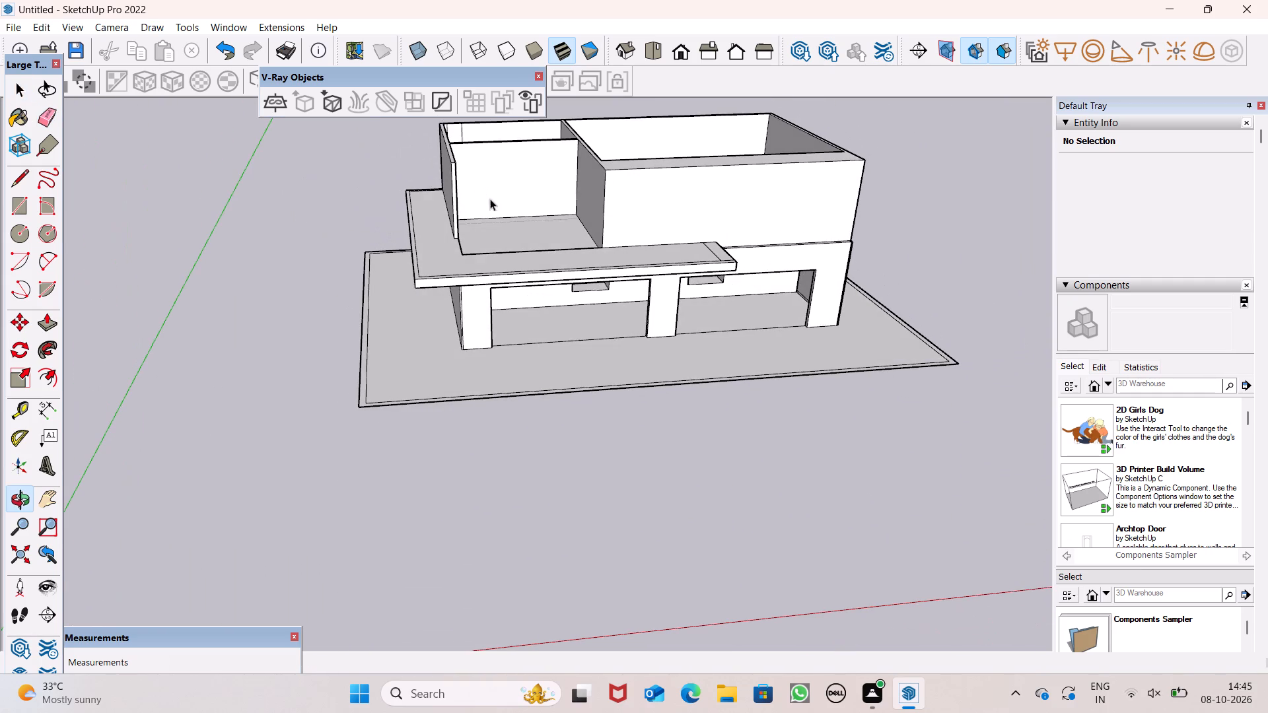
left_click(42, 335)
scroll(365, 240, "up", 7)
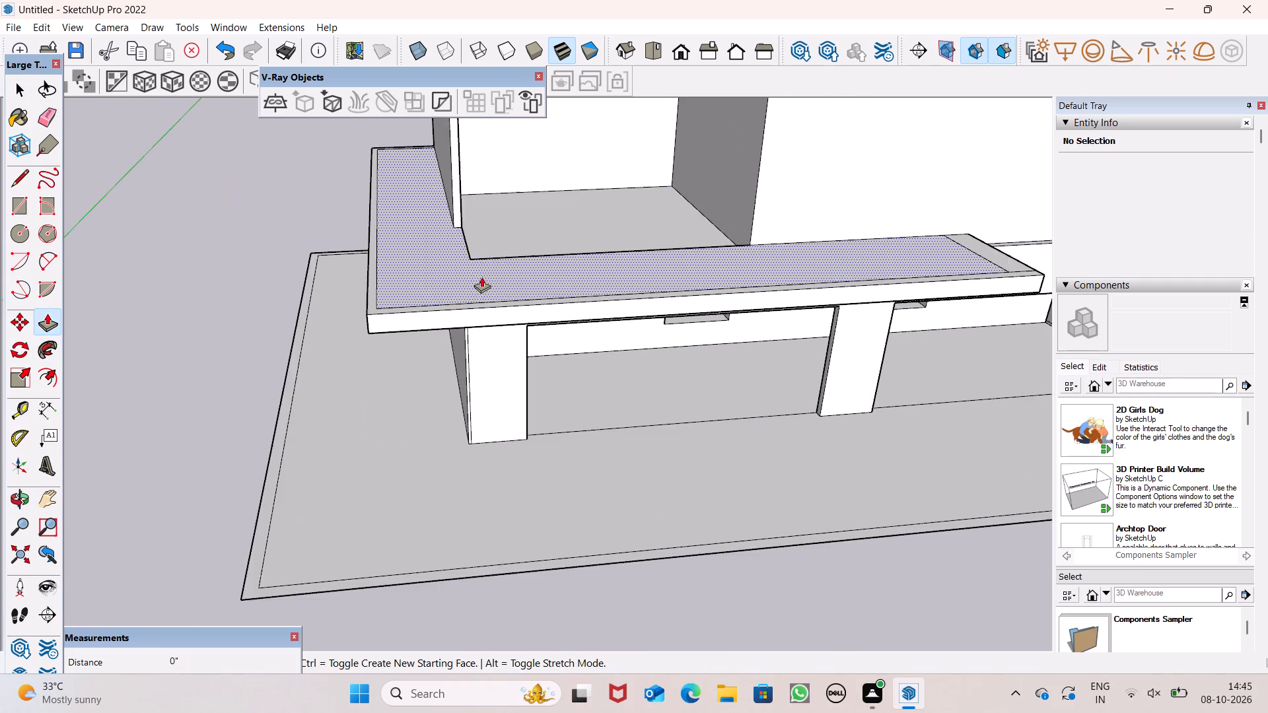
scroll(431, 279, "up", 3)
left_click_drag(350, 317, 354, 282)
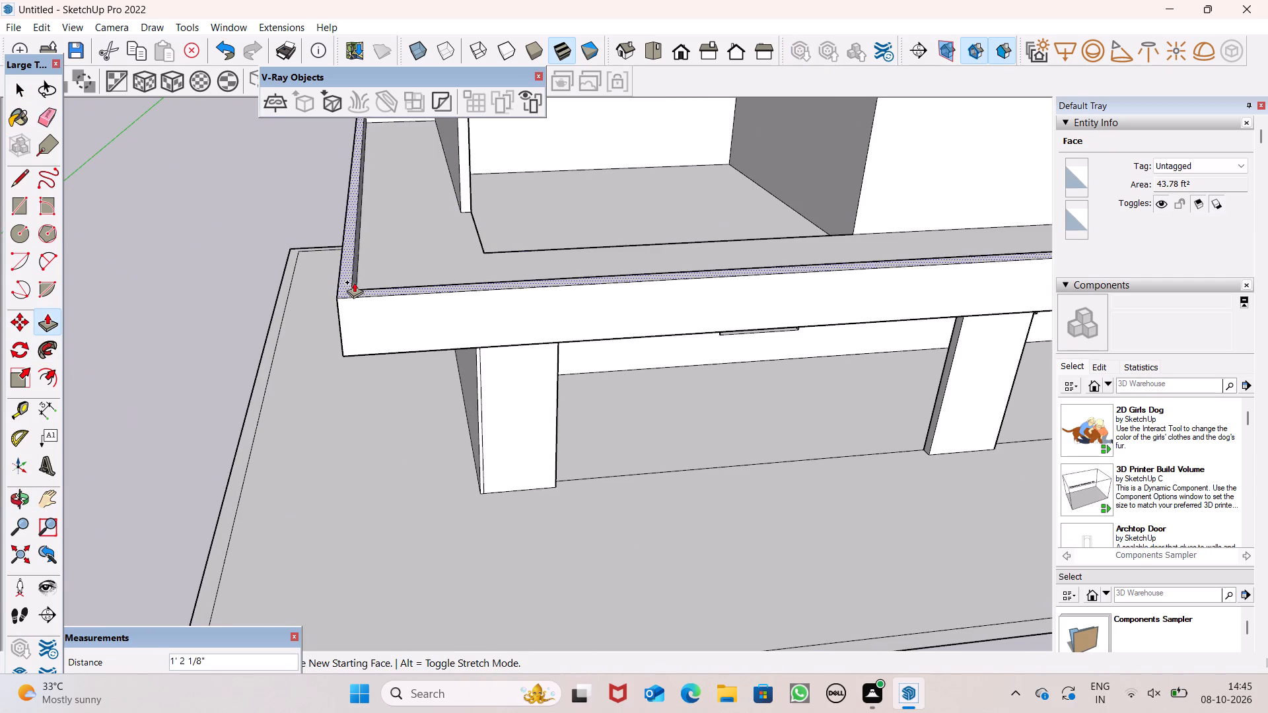
left_click_drag(354, 282, 364, 249)
type("3'")
key("Return")
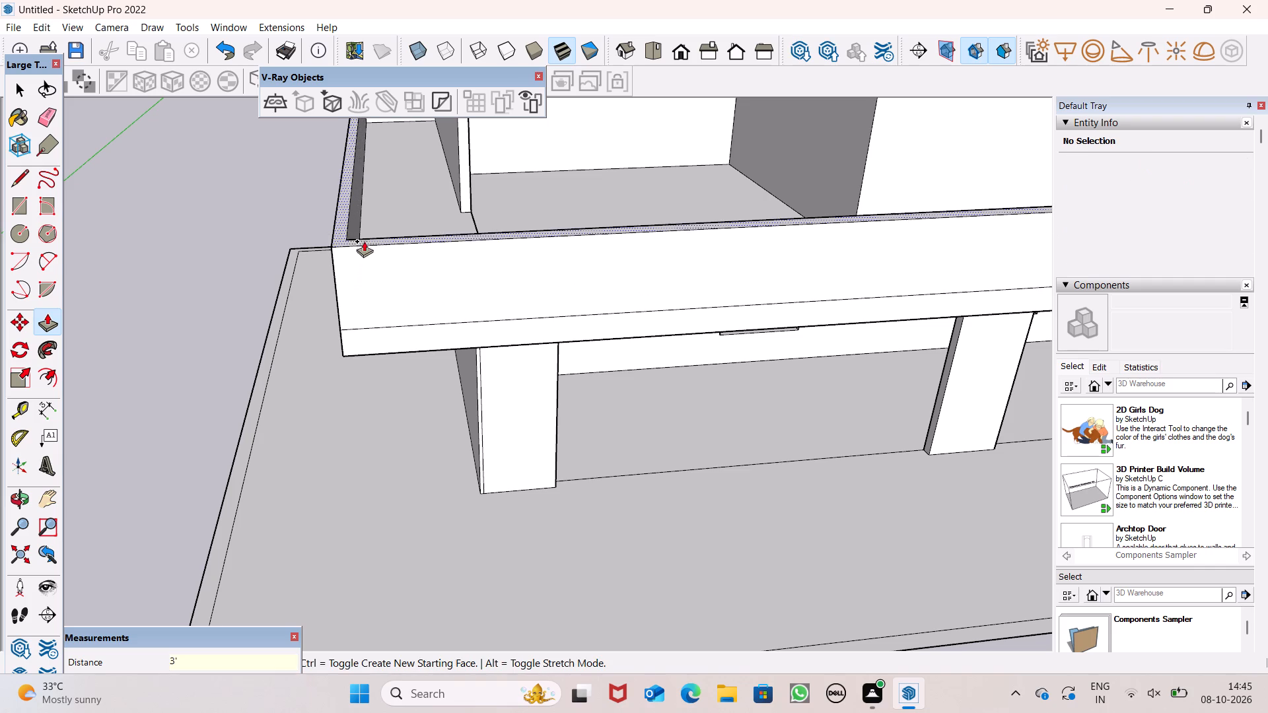
Push/Pull the parapet's top face up into a thin top band, entering 2", and undo the last extrusion.
left_click_drag(337, 234, 336, 227)
left_click_drag(336, 227, 335, 221)
type("2\"")
key("Return")
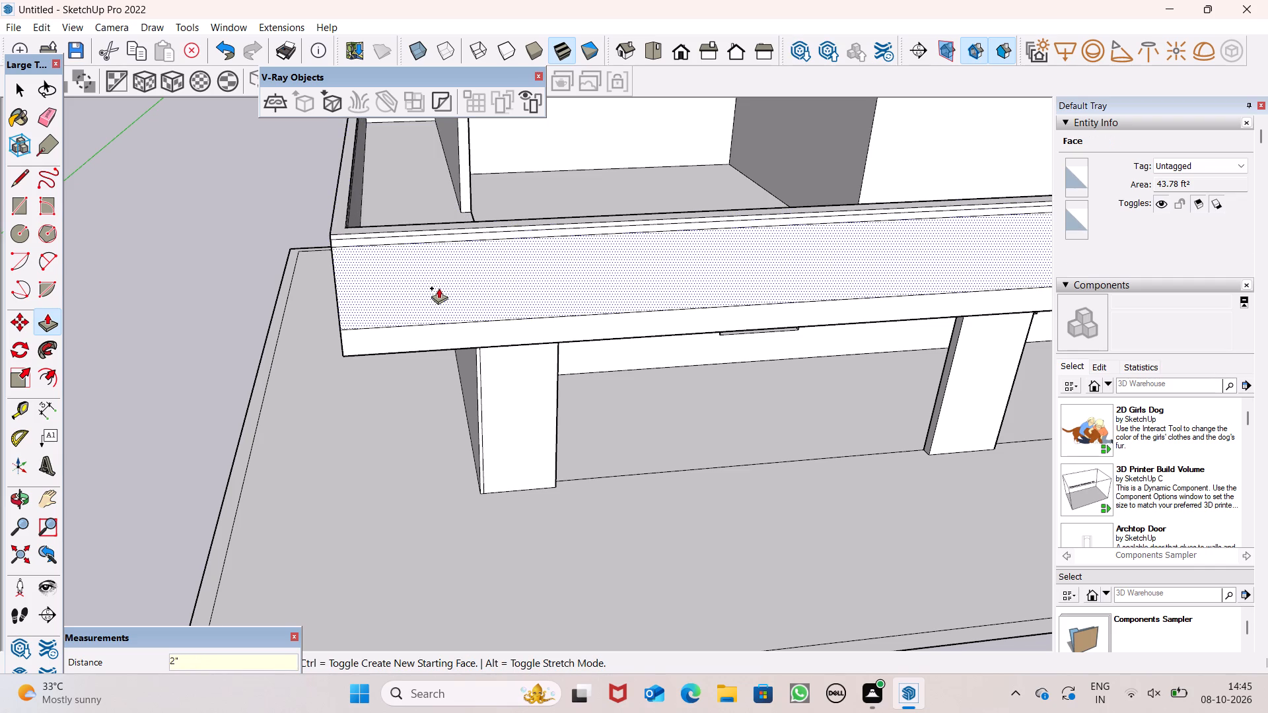
key("ctrl+z")
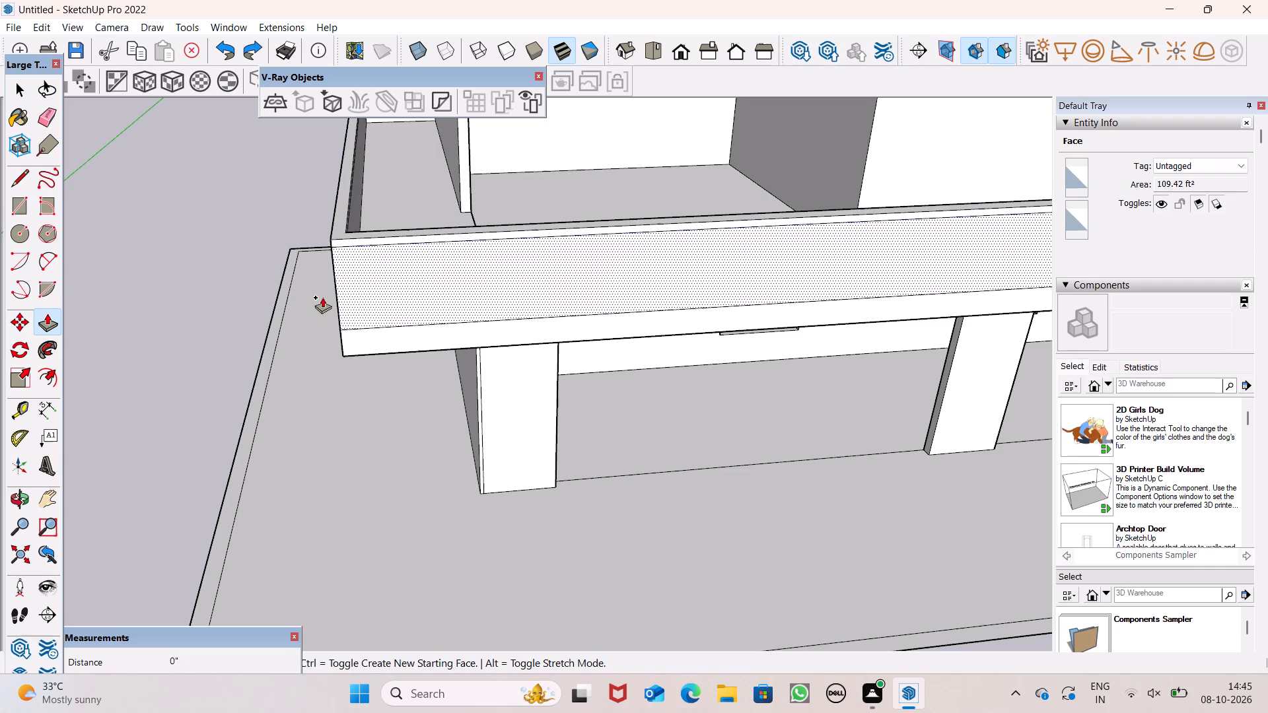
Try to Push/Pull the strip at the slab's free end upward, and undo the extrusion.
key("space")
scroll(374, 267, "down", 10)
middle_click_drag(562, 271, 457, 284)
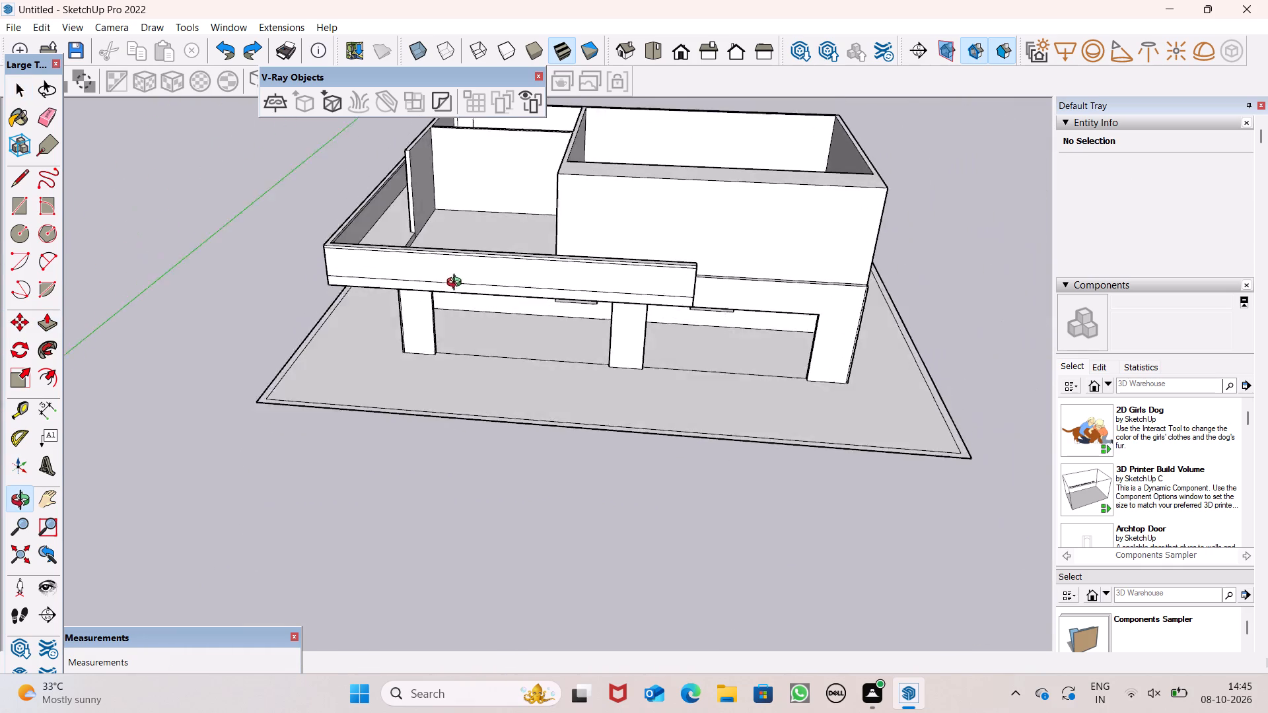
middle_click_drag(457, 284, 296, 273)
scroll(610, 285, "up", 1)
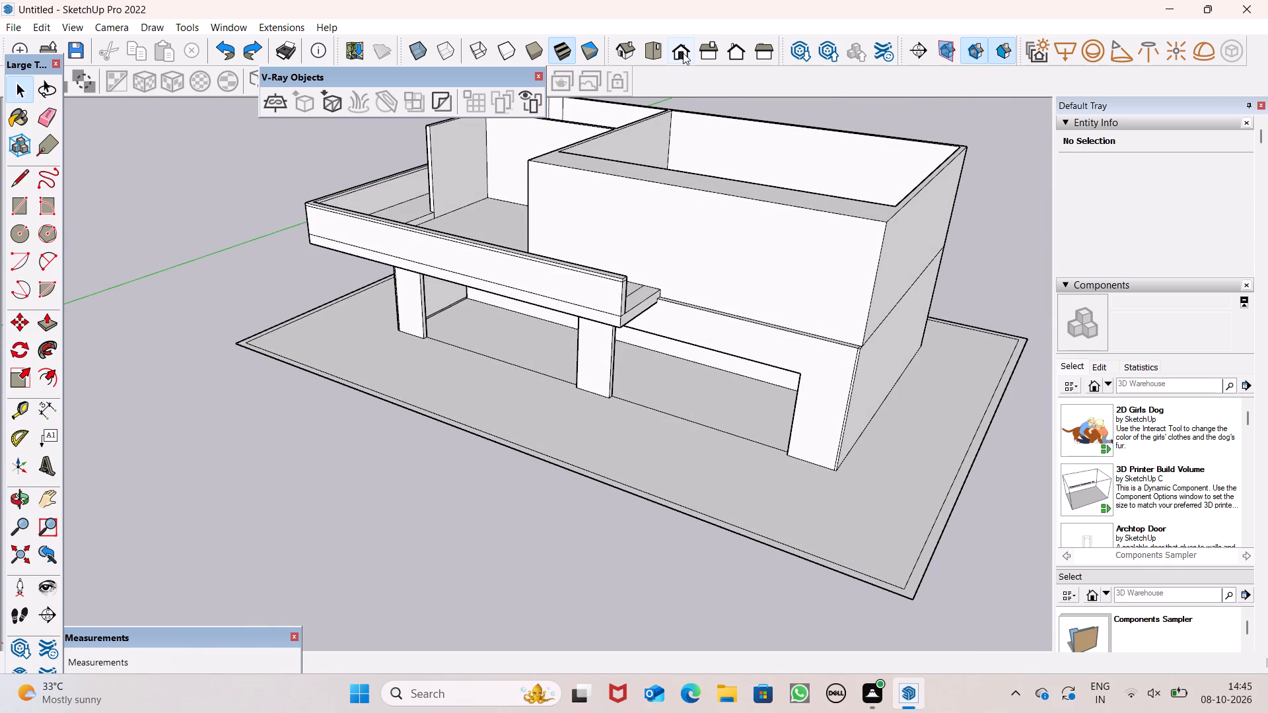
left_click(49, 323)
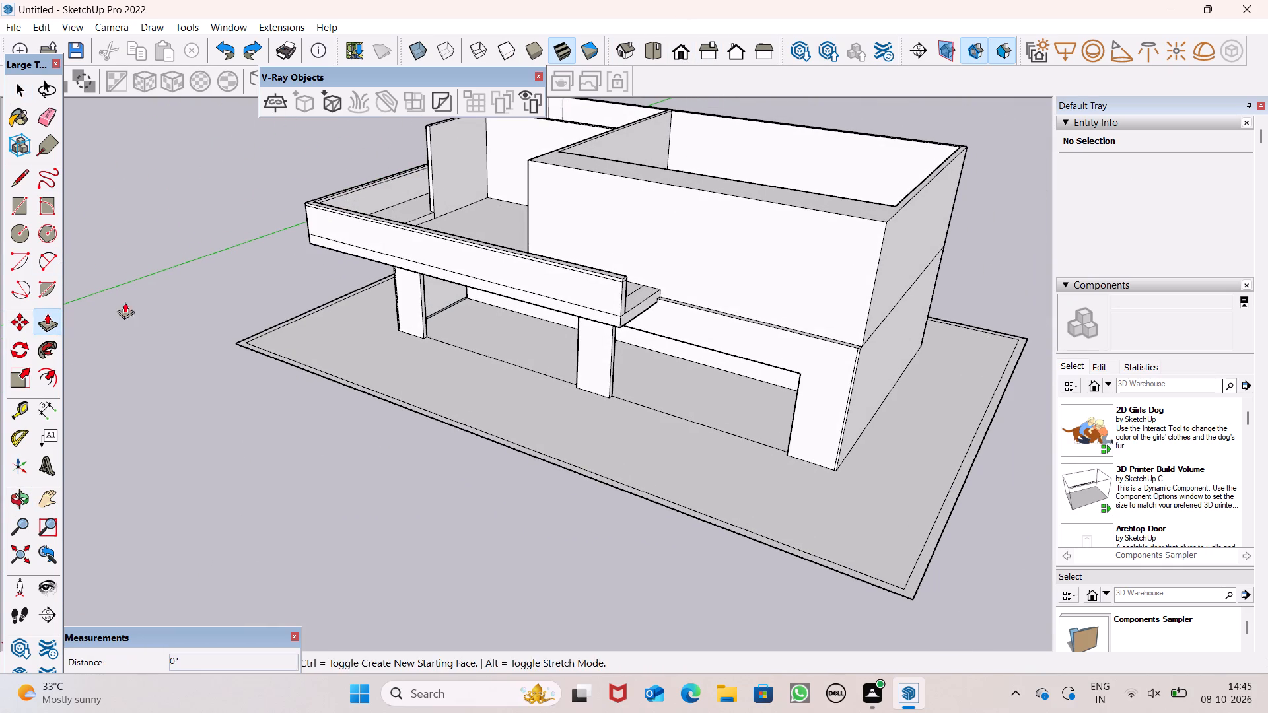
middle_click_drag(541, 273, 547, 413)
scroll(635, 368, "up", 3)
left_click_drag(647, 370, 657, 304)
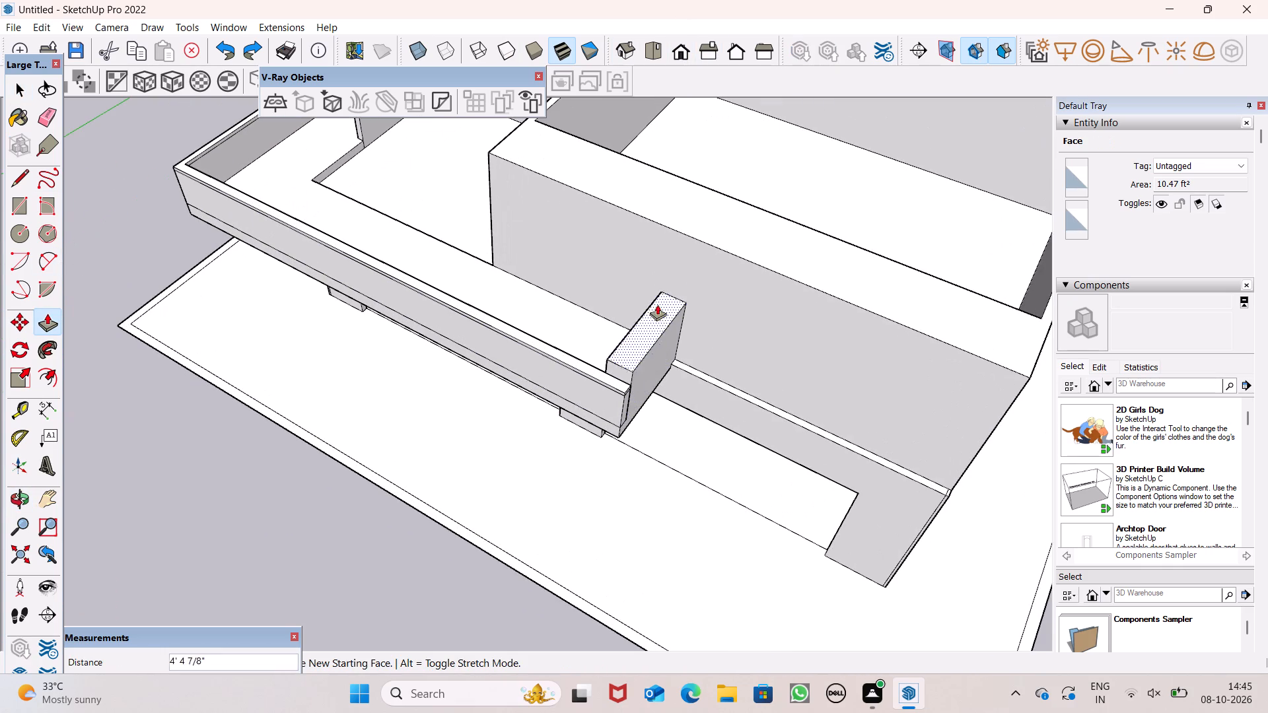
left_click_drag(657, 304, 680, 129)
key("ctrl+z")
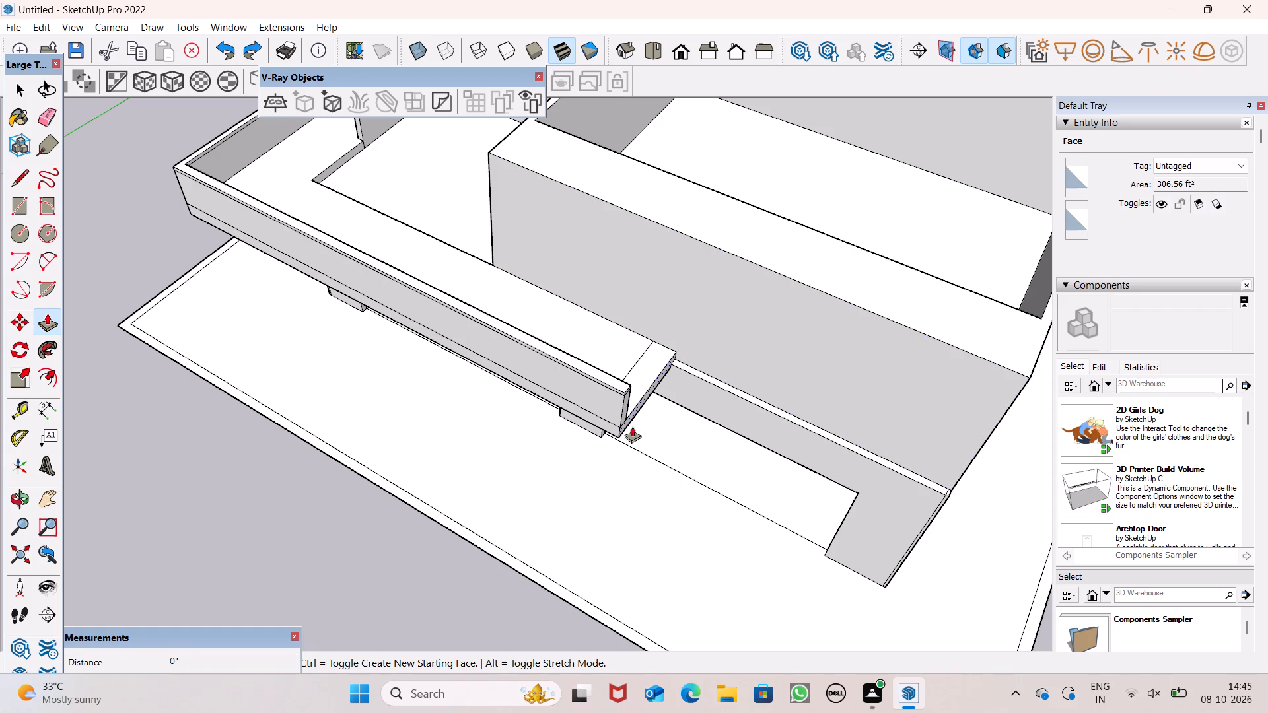
Push/Pull the slab's free-end strip up 9' 3 1/2" to the upper wall's top, and extend it about 3' 11" above.
left_click_drag(648, 372, 648, 203)
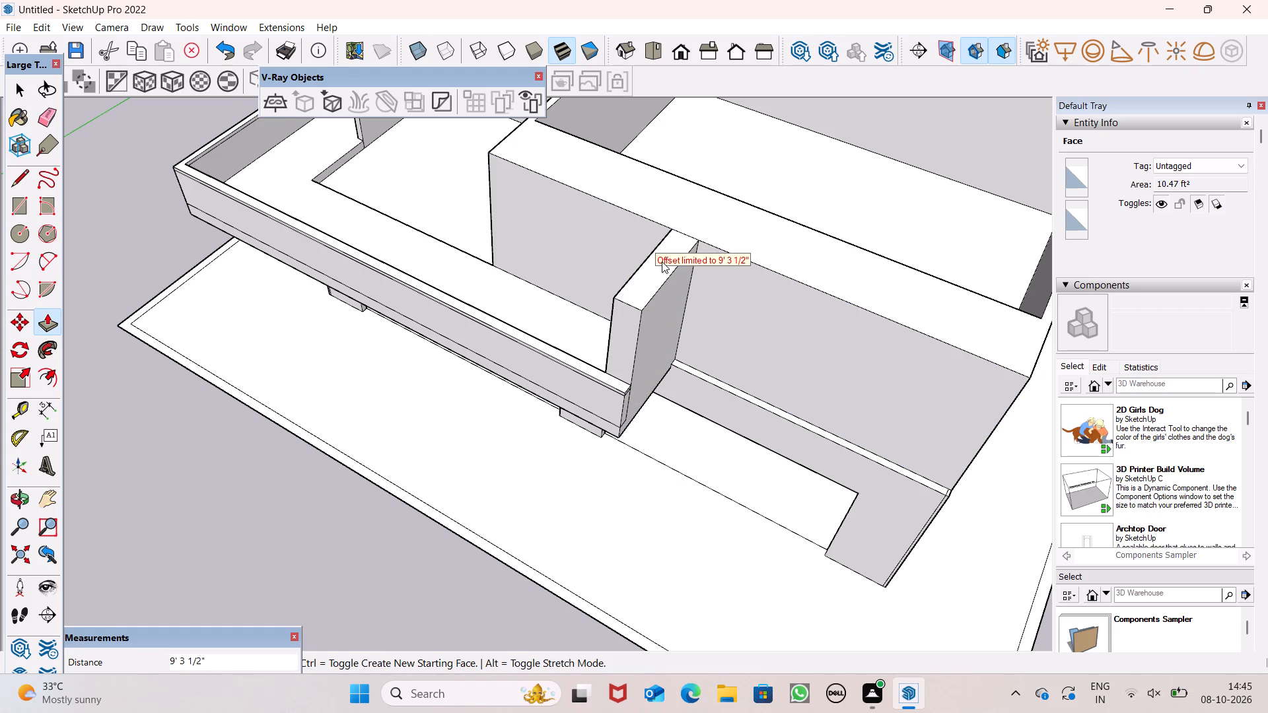
left_click_drag(662, 261, 661, 234)
left_click(656, 257)
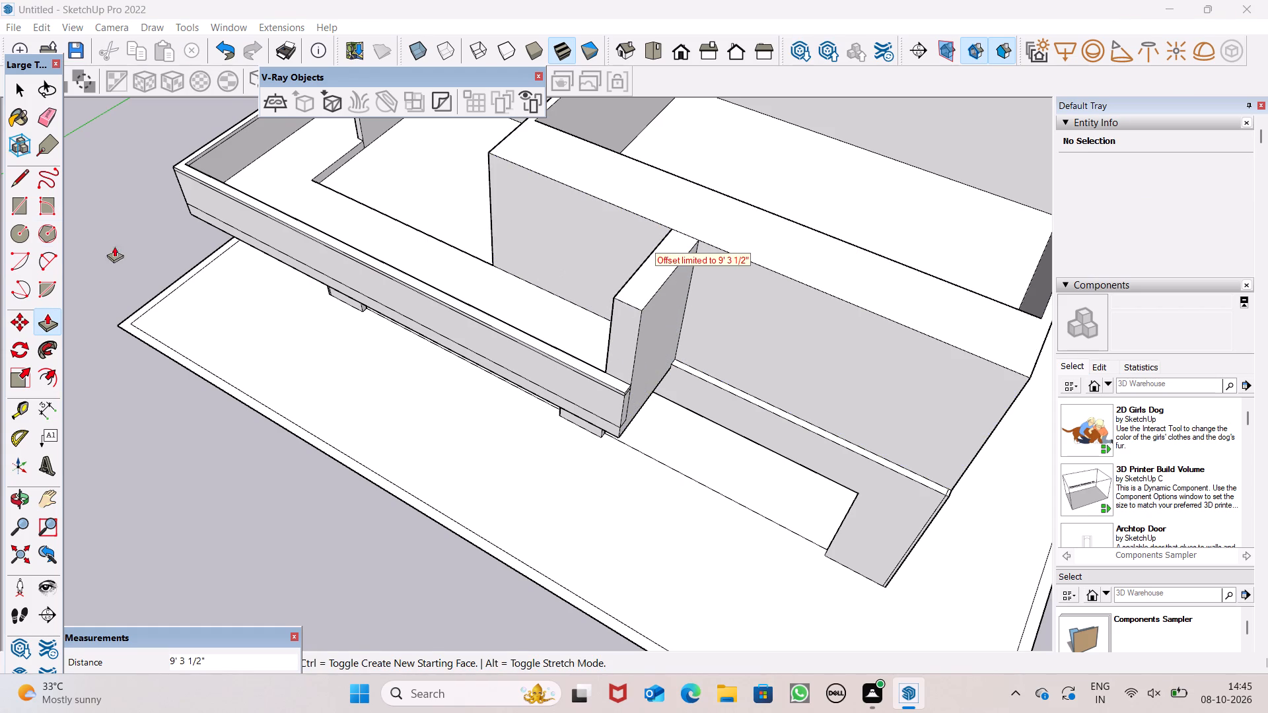
left_click(55, 328)
scroll(543, 244, "up", 3)
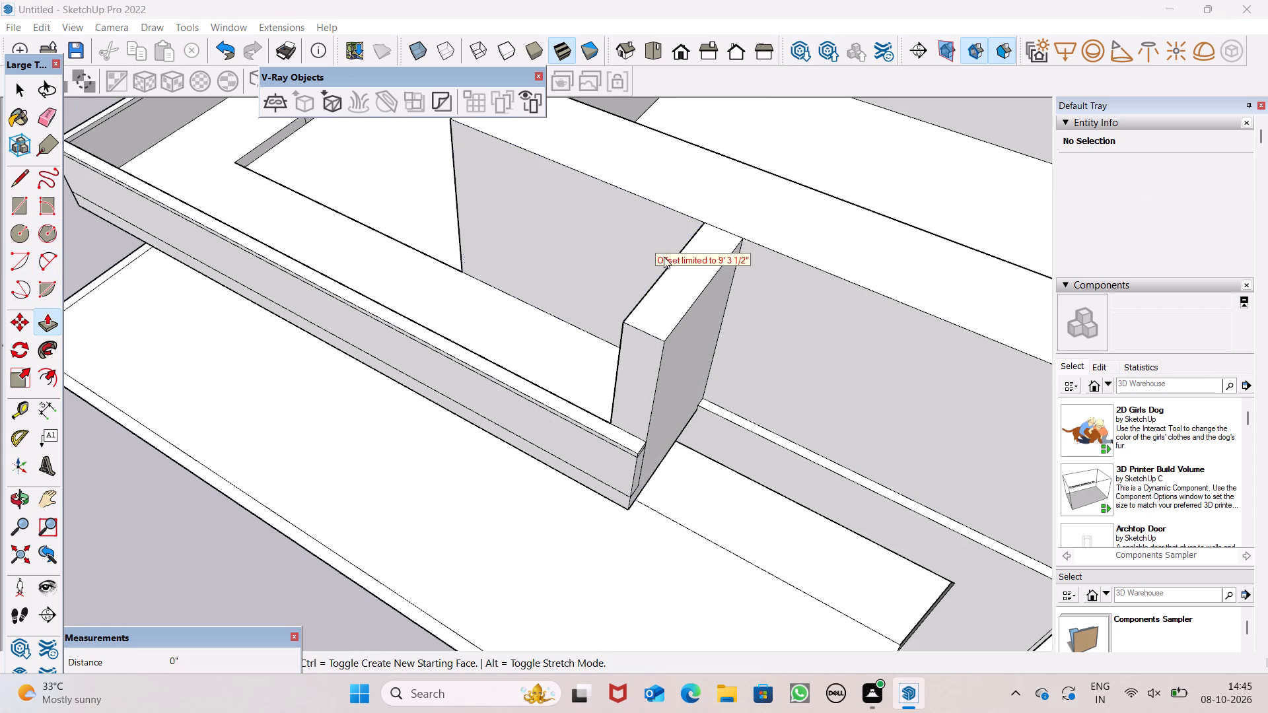
left_click_drag(681, 285, 674, 149)
left_click(673, 148)
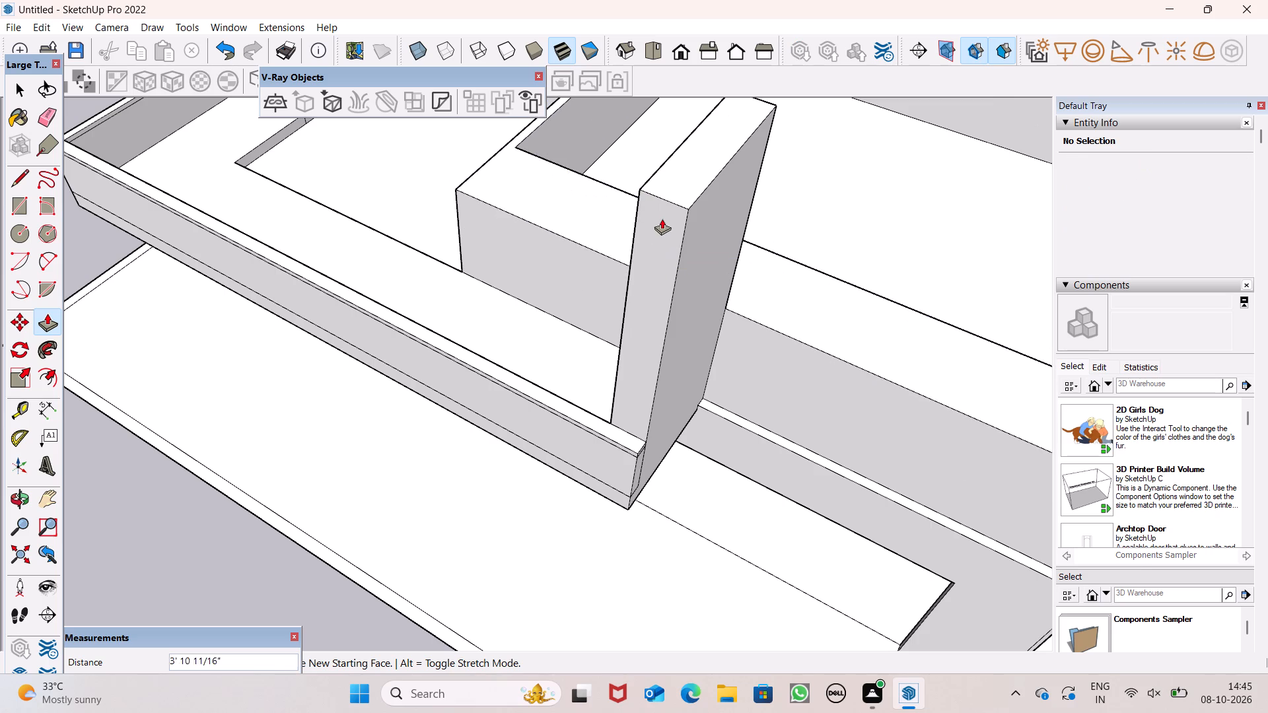
key("space")
Examine the raised end wall, the balcony parapet and the upper-storey rooms from the front, side and rear.
scroll(680, 289, "down", 5)
scroll(767, 312, "down", 2)
scroll(804, 358, "up", 1)
middle_click_drag(803, 358, 871, 266)
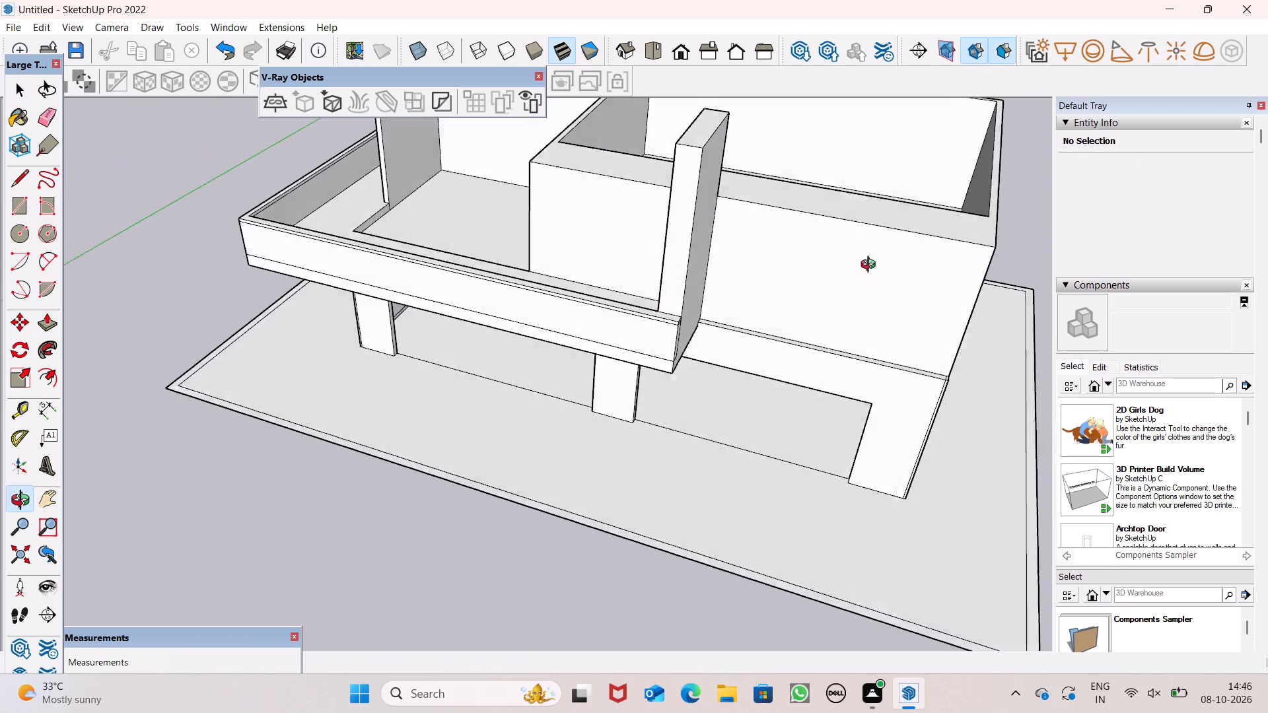
middle_click_drag(871, 266, 872, 265)
scroll(913, 329, "down", 6)
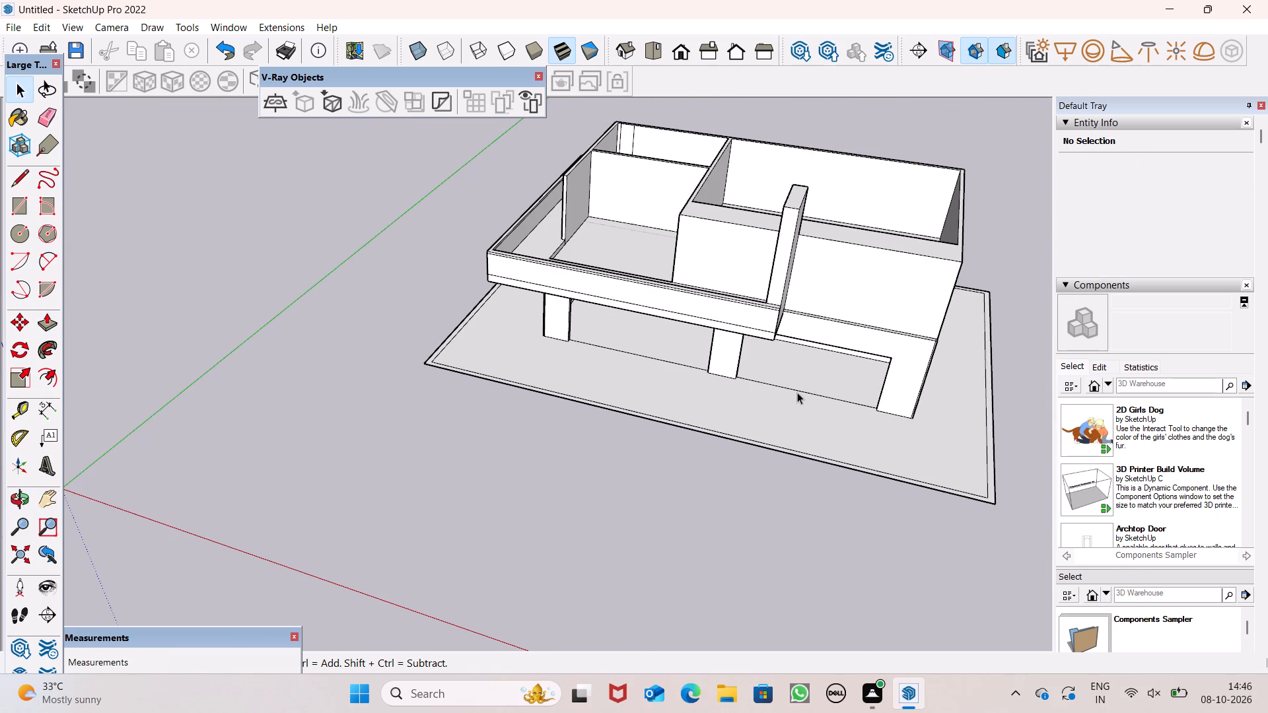
scroll(795, 392, "down", 1)
middle_click_drag(827, 242, 396, 325)
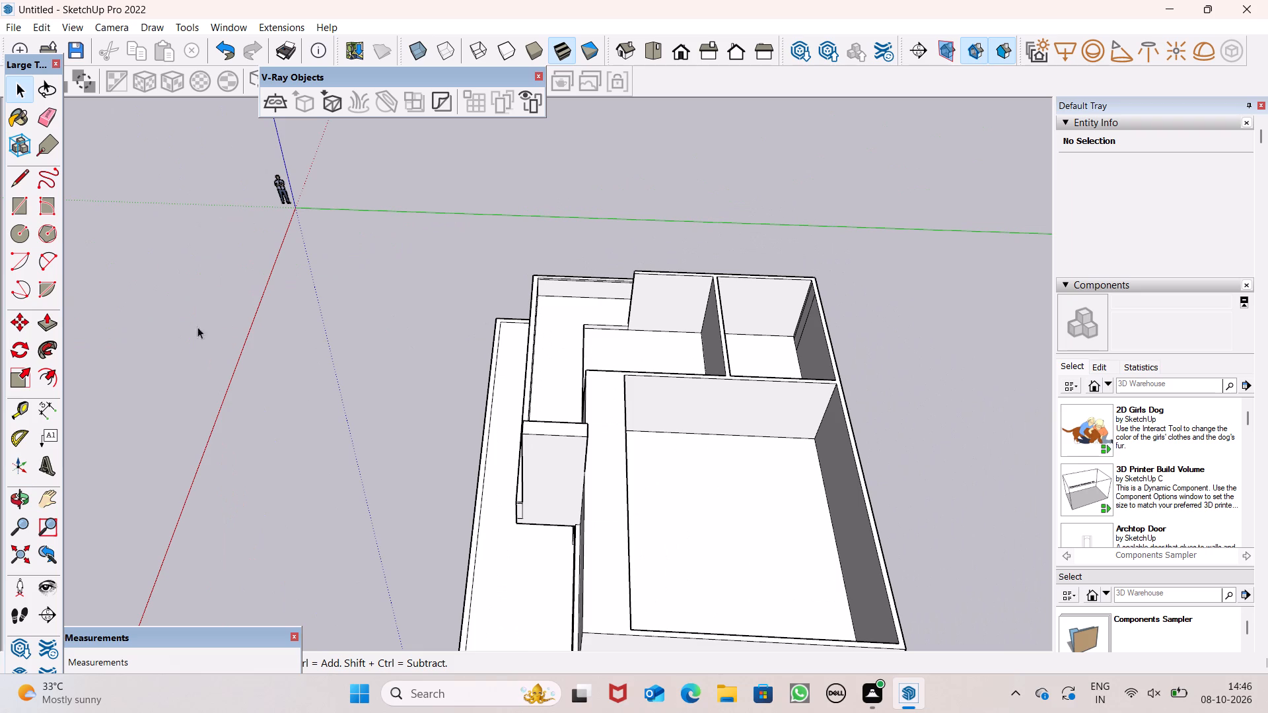
middle_click_drag(878, 618, 1111, 479)
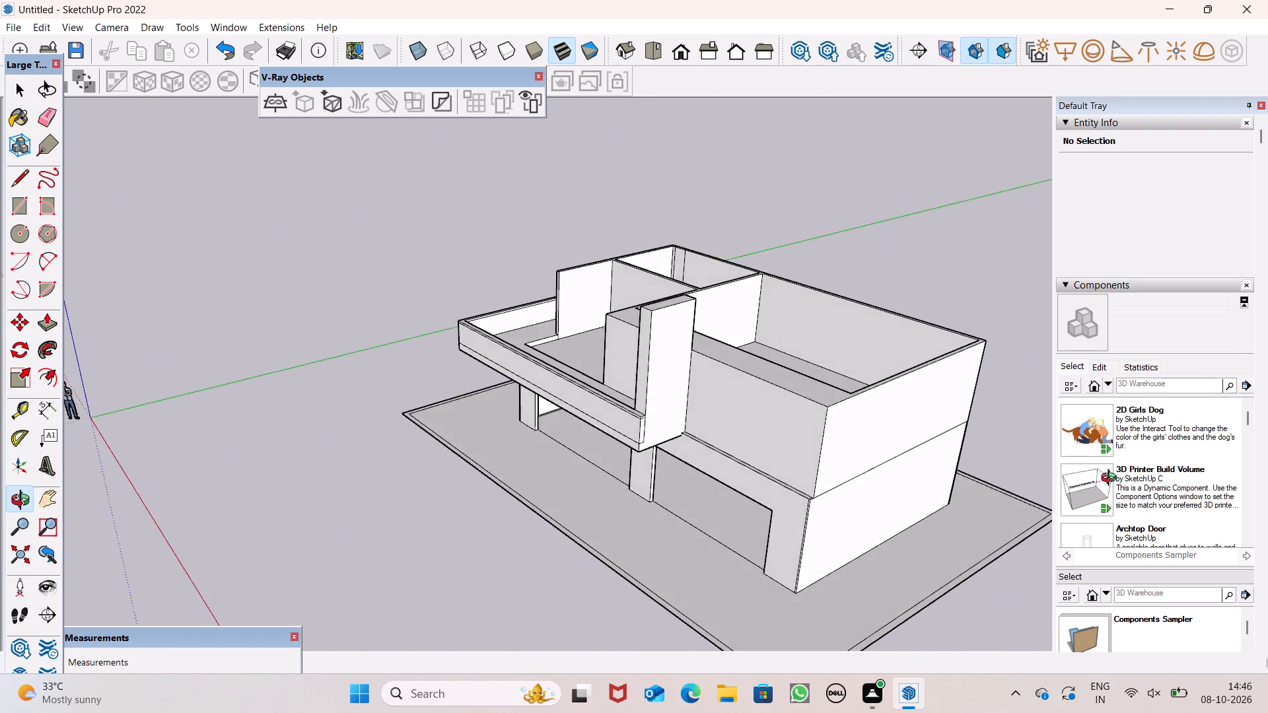
middle_click_drag(1111, 479, 603, 521)
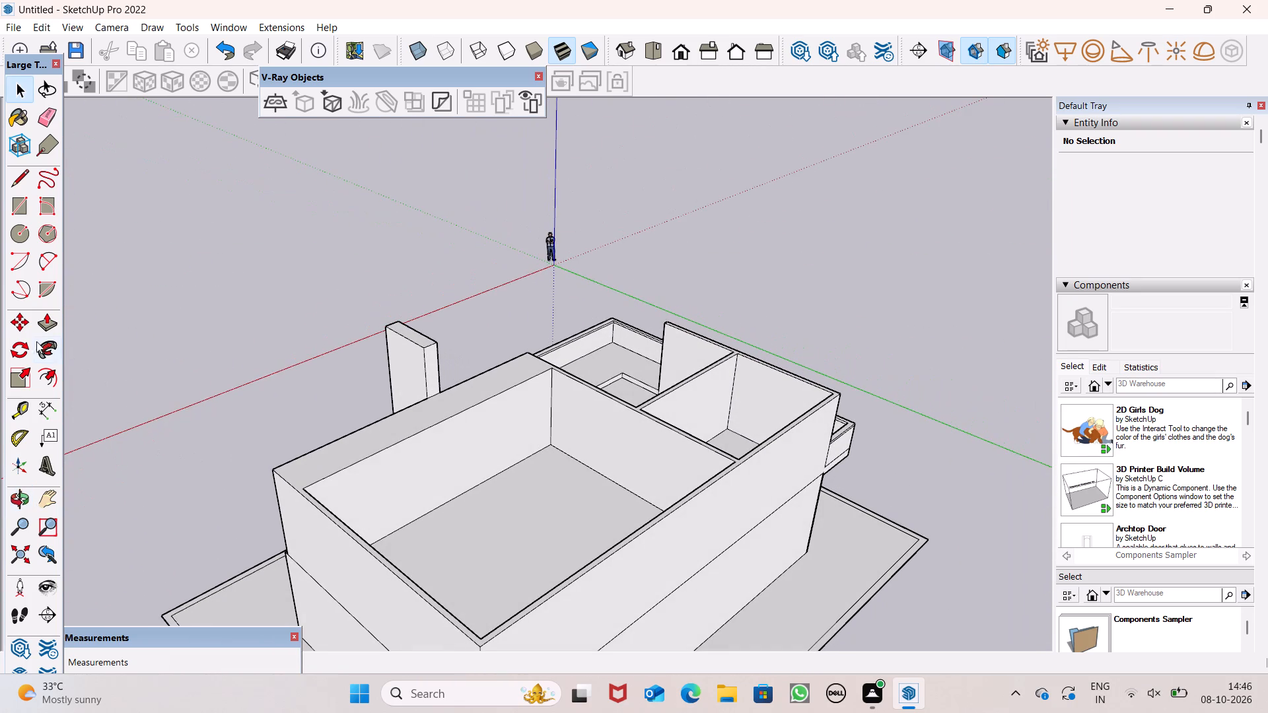
Start Push/Pull on the upper storey around the large room.
left_click(46, 321)
scroll(533, 509, "up", 5)
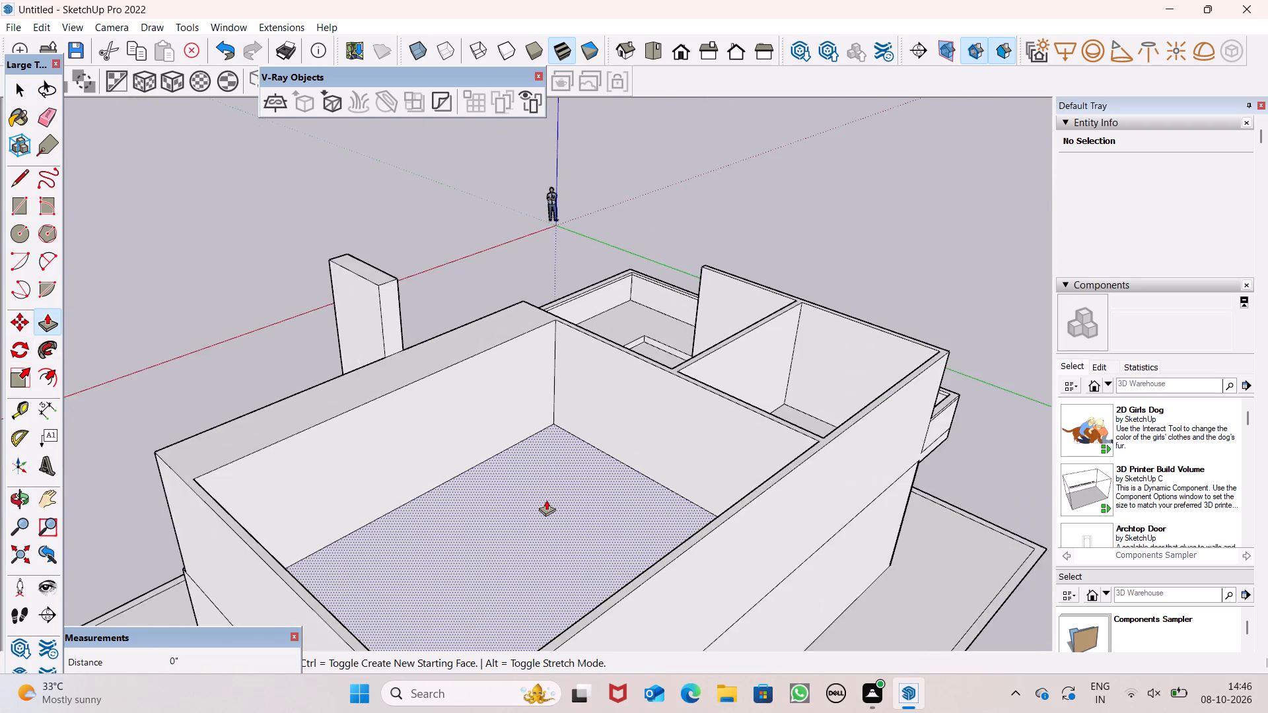
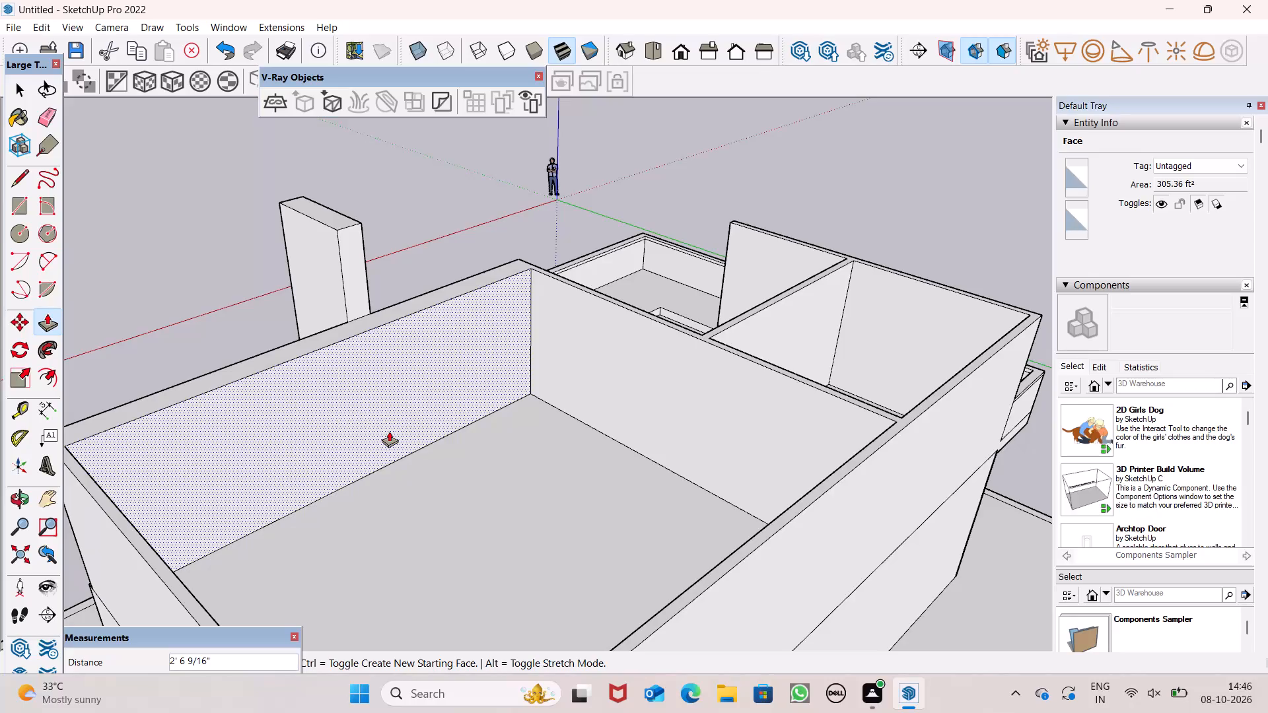
Examine the upper-storey rooms, balcony and tall end wall from the rear, side, above and front.
key("space")
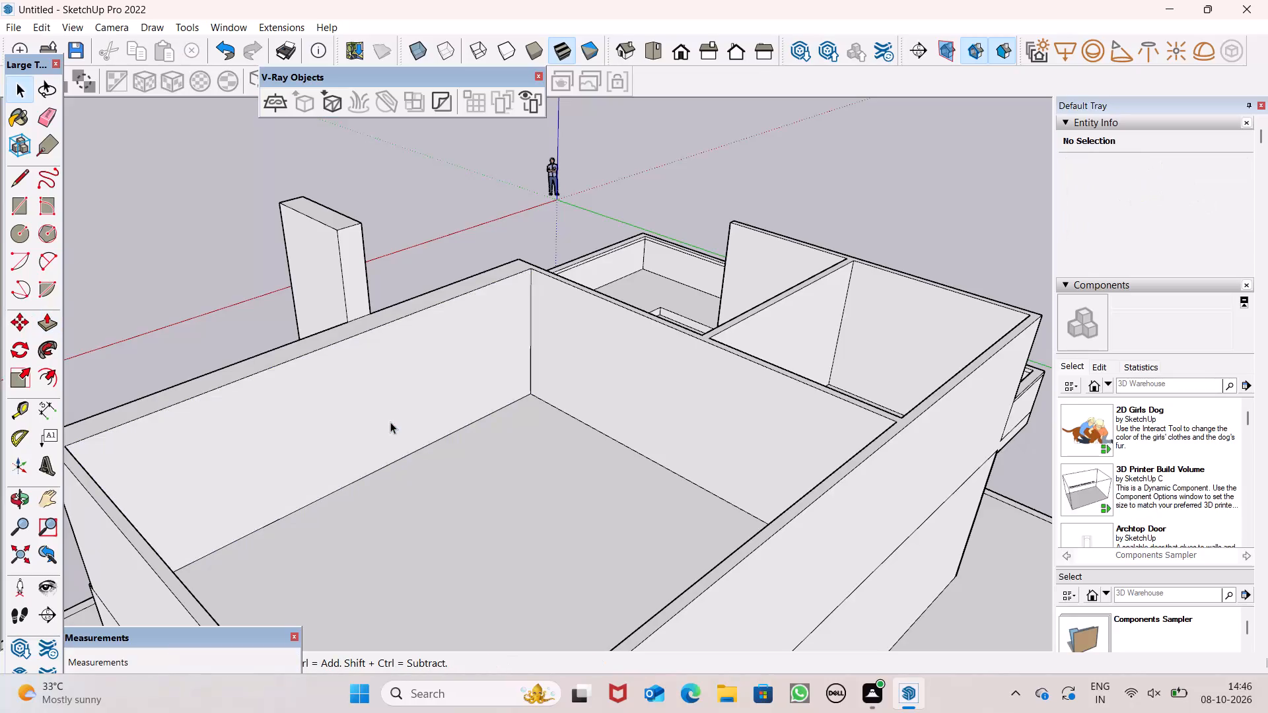
scroll(780, 401, "down", 2)
scroll(780, 401, "up", 1)
scroll(780, 401, "down", 1)
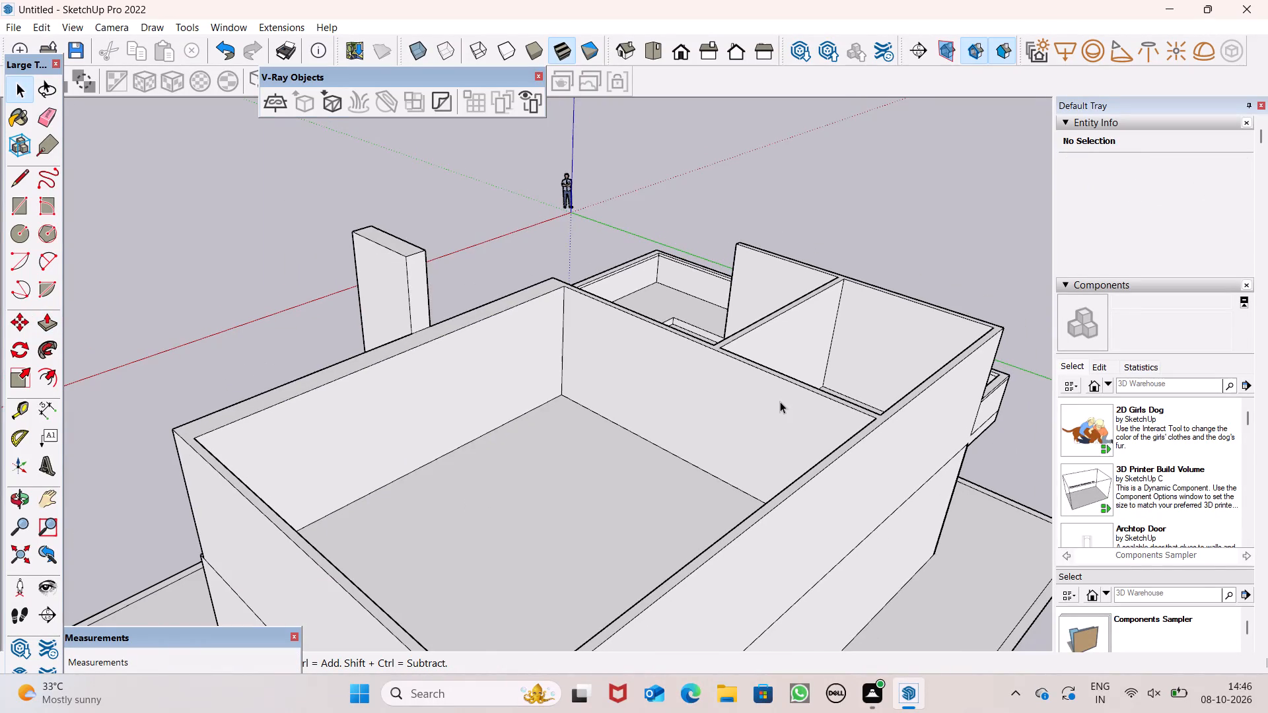
scroll(868, 320, "down", 8)
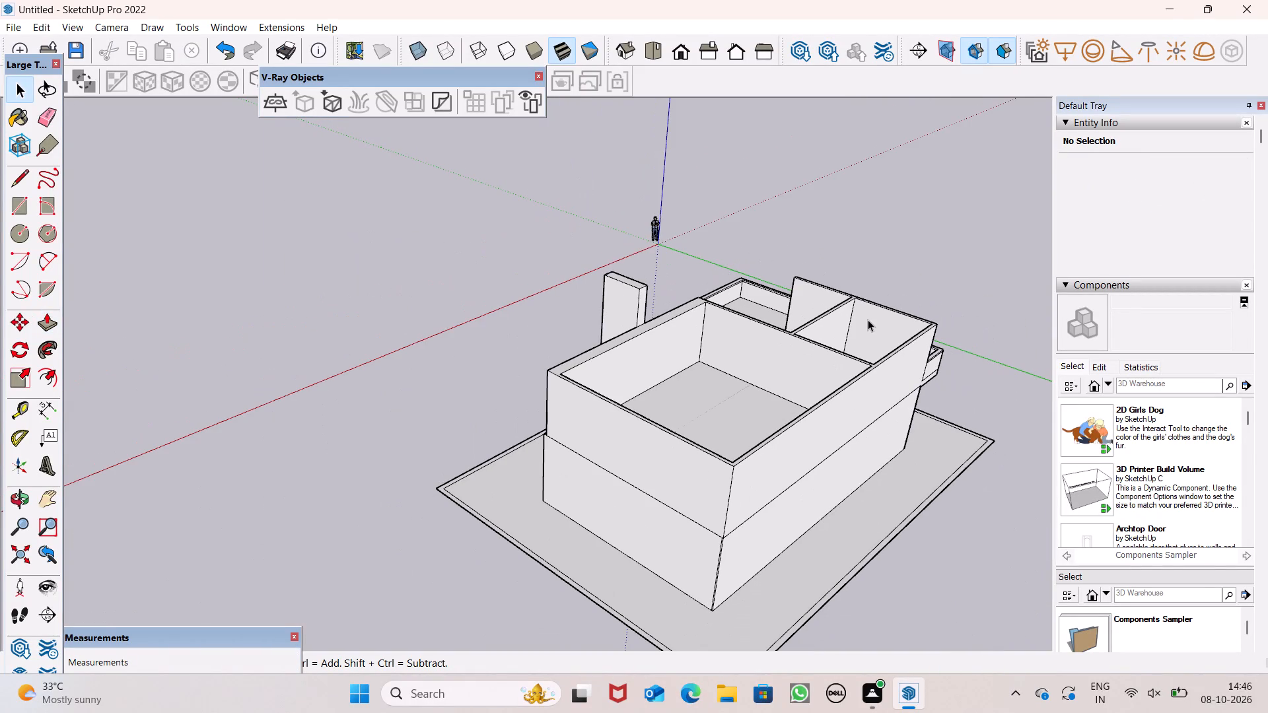
scroll(767, 388, "down", 4)
middle_click_drag(763, 417, 1044, 440)
scroll(688, 298, "up", 2)
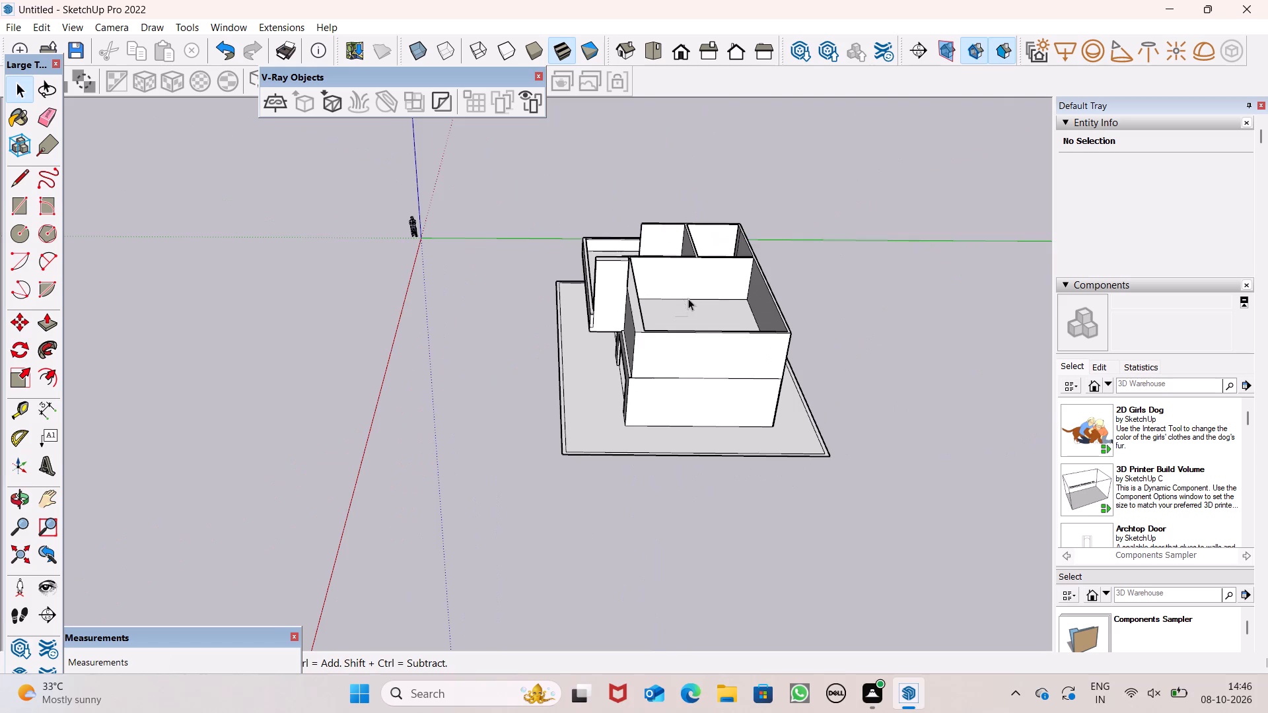
scroll(686, 302, "up", 1)
middle_click_drag(682, 312, 649, 537)
scroll(891, 425, "down", 1)
scroll(889, 417, "up", 2)
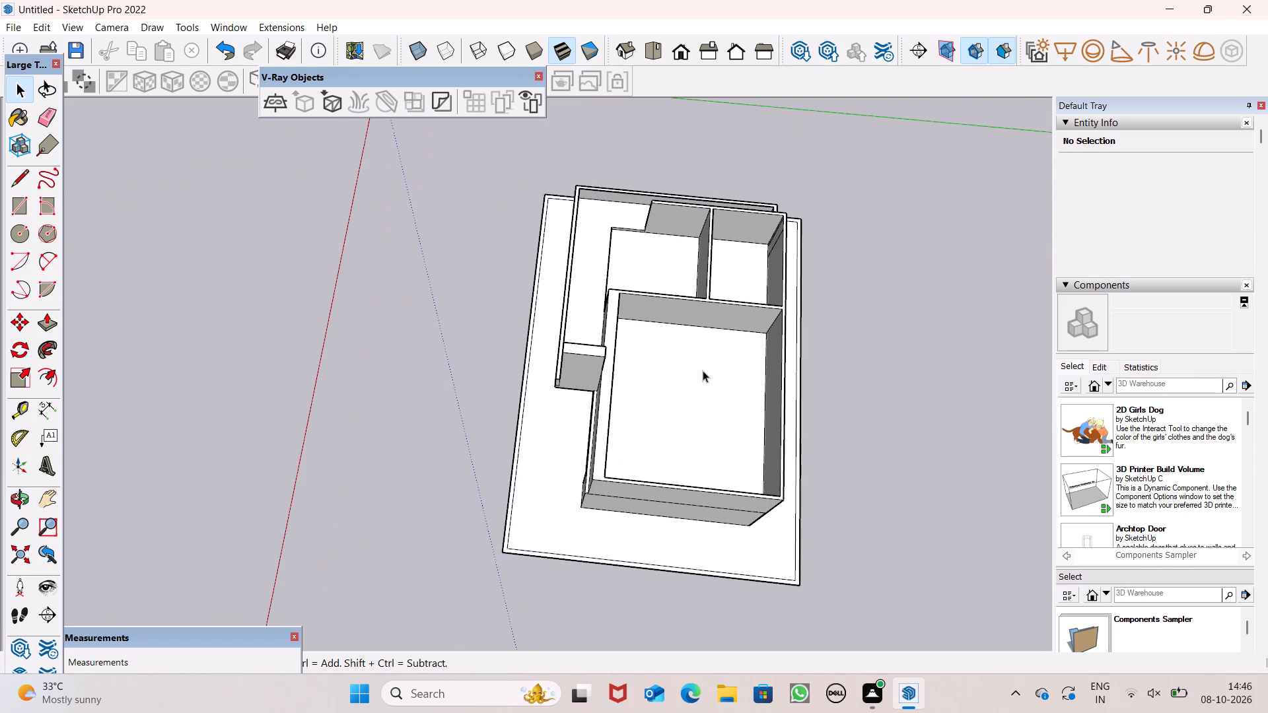
scroll(703, 370, "up", 1)
middle_click_drag(612, 383, 1030, 353)
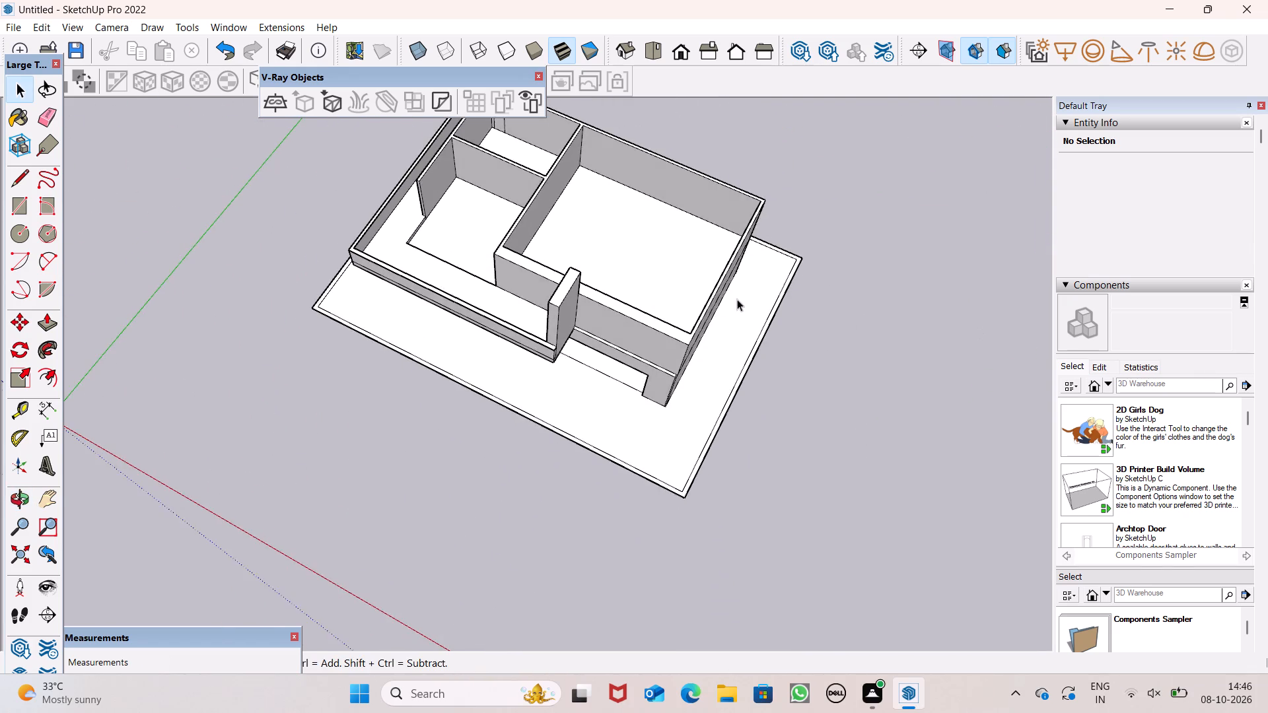
scroll(736, 299, "up", 1)
middle_click_drag(735, 298, 391, 273)
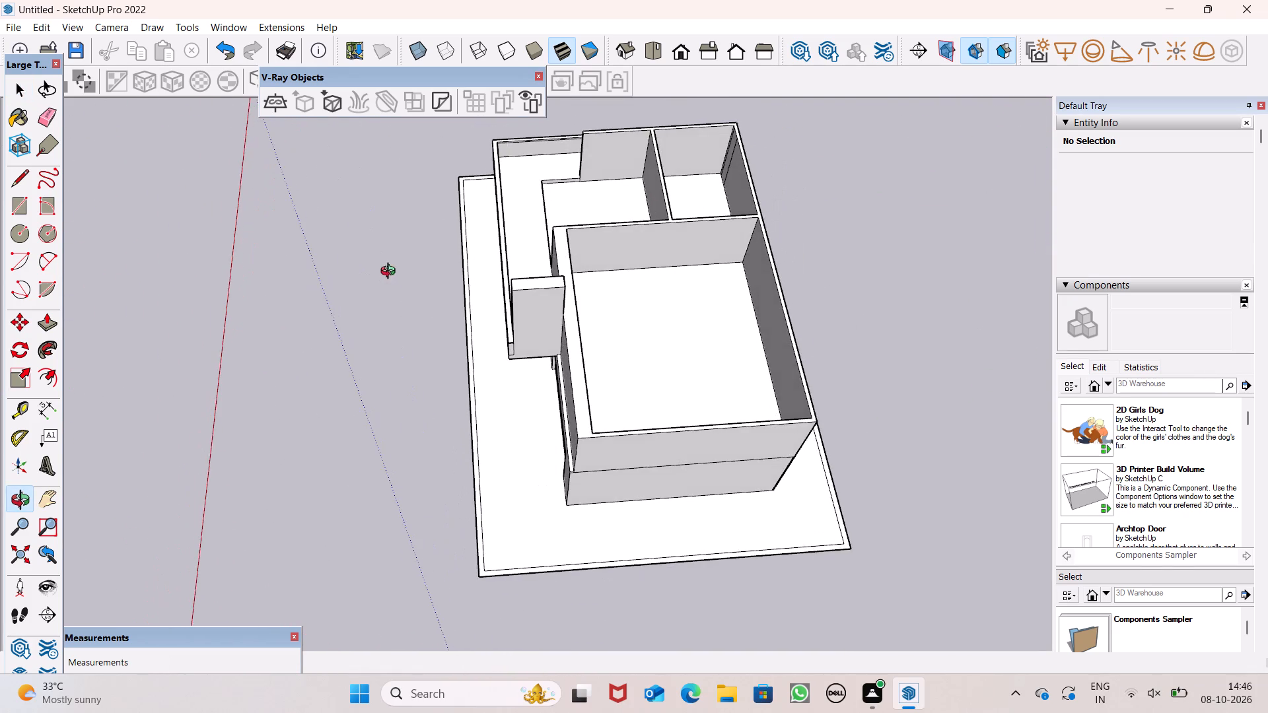
middle_click_drag(391, 273, 31, 275)
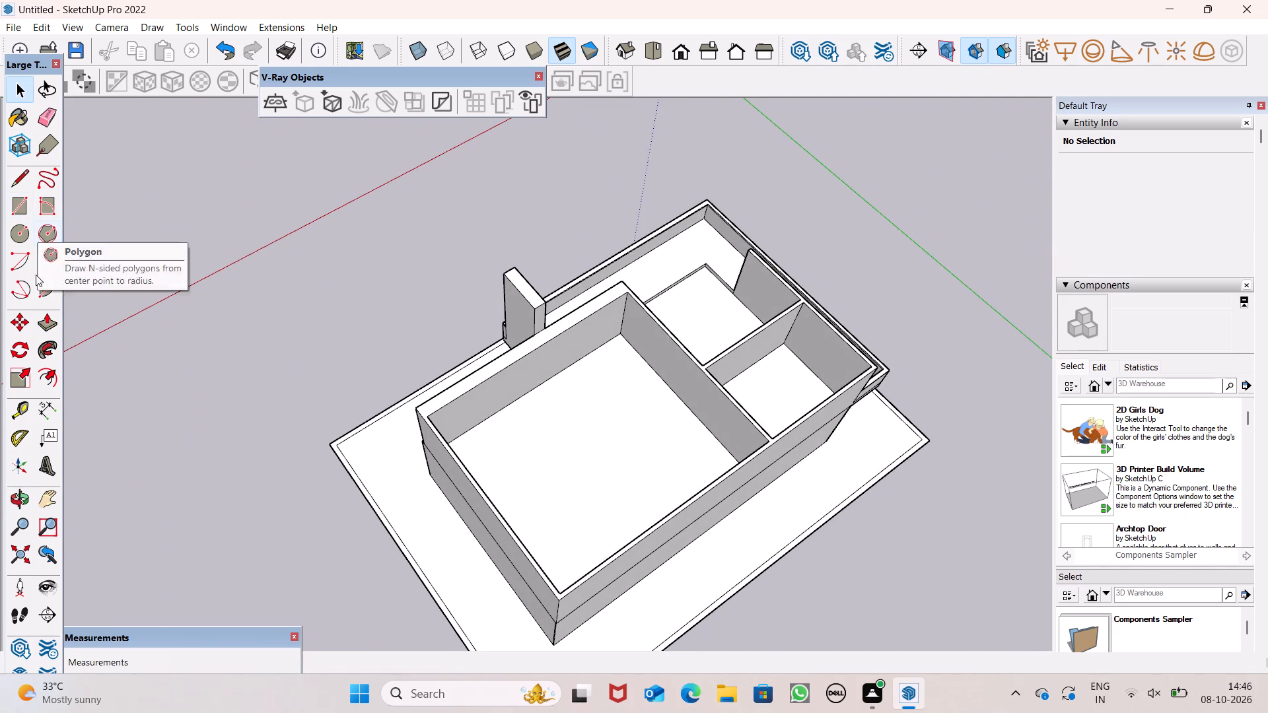
Push/Pull the large room's inner front wall face slightly outward to thin that wall.
left_click(42, 318)
scroll(439, 395, "up", 4)
left_click_drag(505, 391, 506, 384)
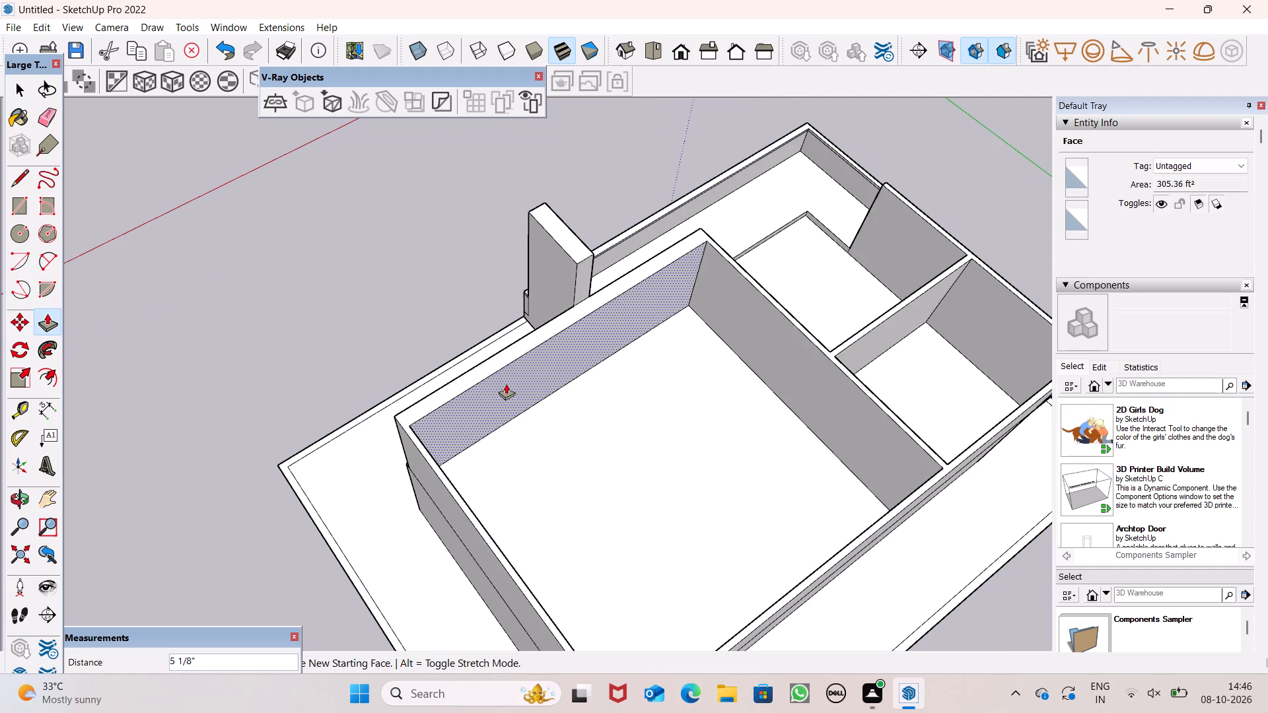
left_click_drag(506, 384, 501, 380)
key("space")
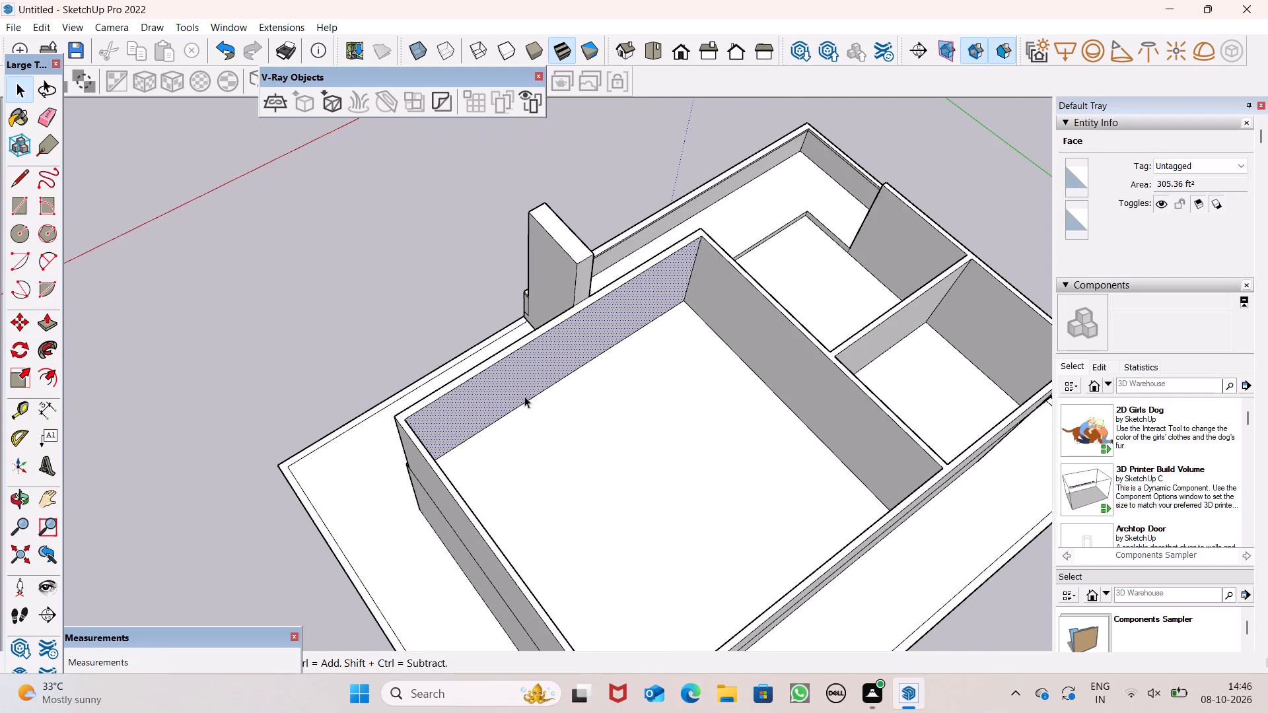
Examine the front elevation around the tall end wall and the large room's outer front wall.
scroll(616, 428, "down", 1)
scroll(597, 434, "up", 1)
middle_click_drag(528, 453, 1250, 355)
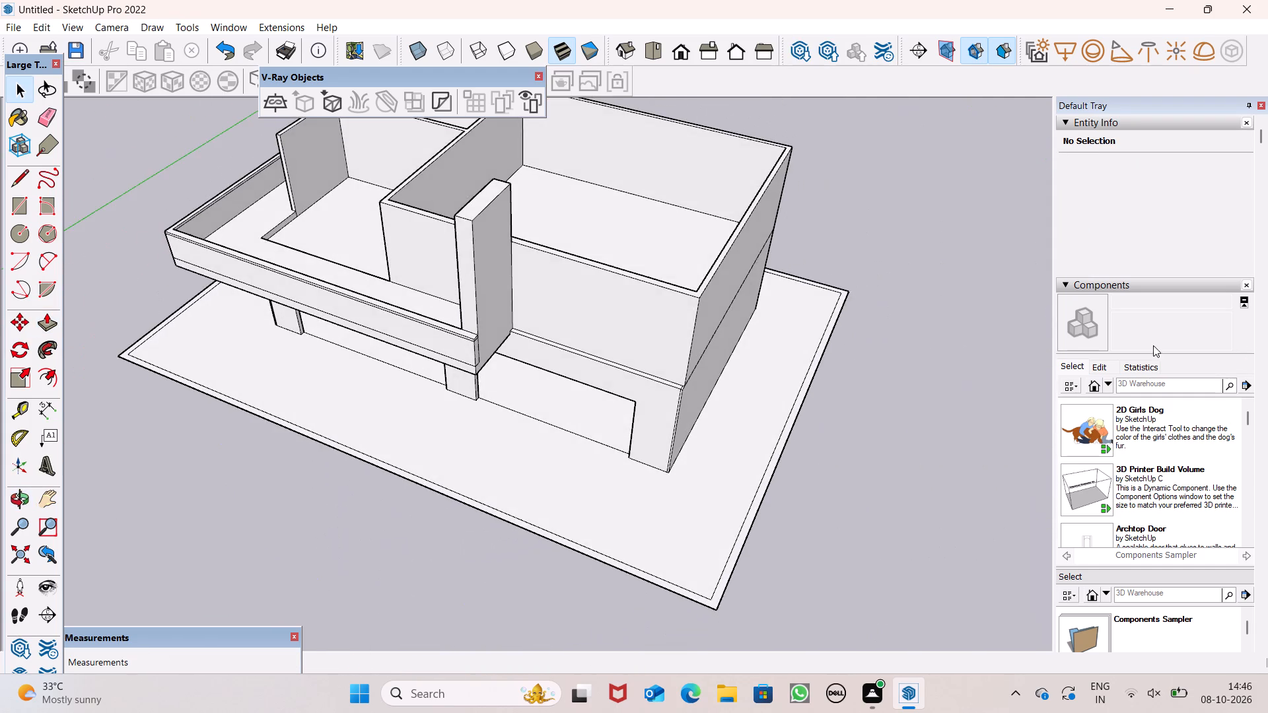
middle_click_drag(814, 350, 988, 222)
scroll(979, 173, "up", 1)
scroll(965, 172, "down", 1)
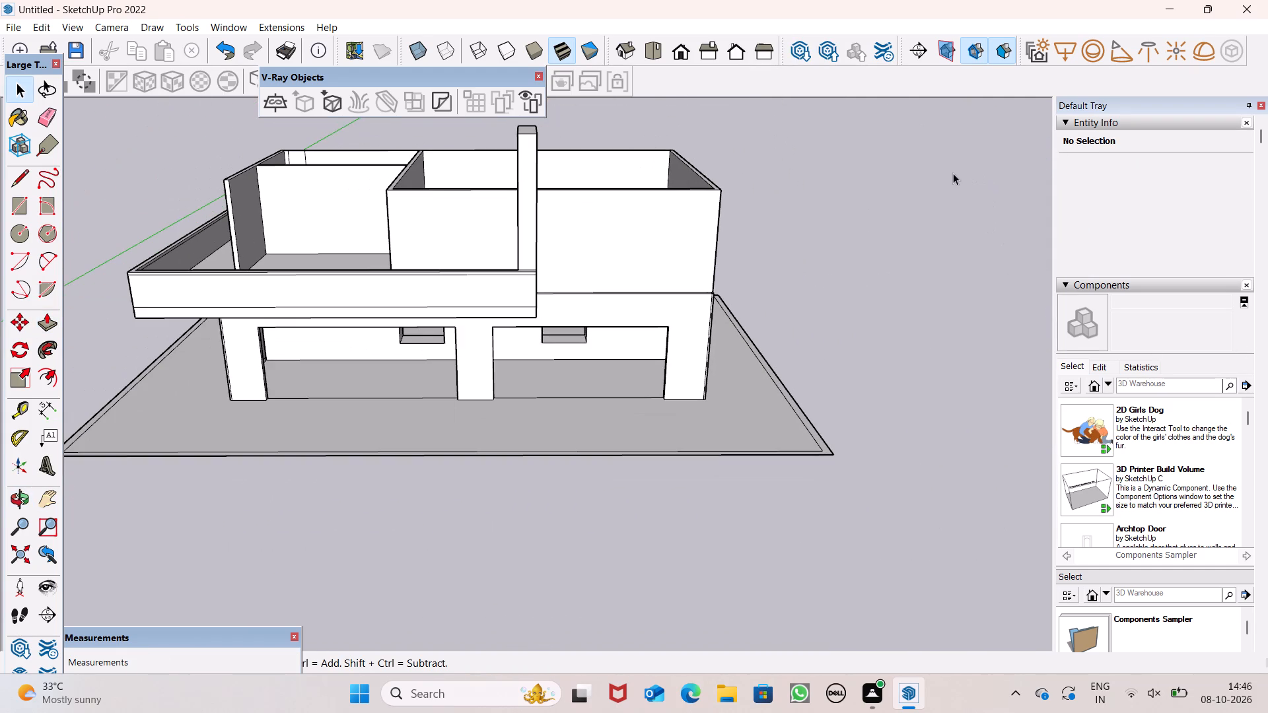
scroll(710, 222, "up", 5)
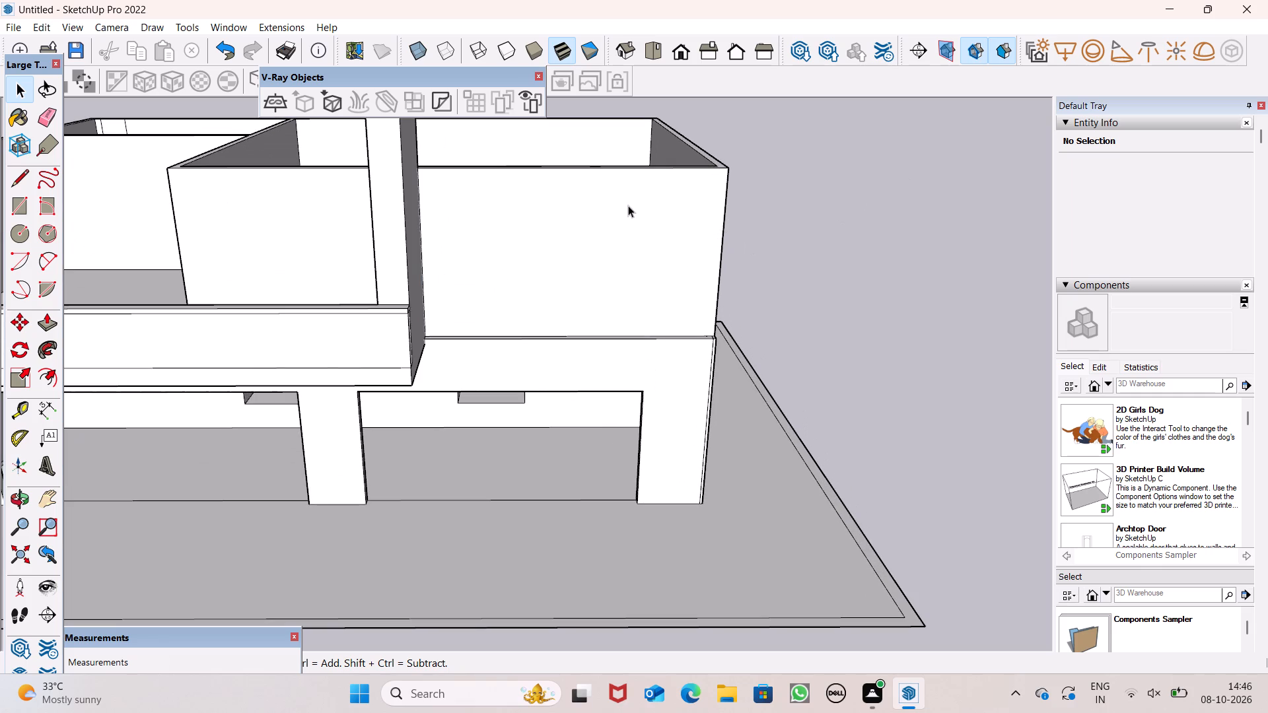
middle_click_drag(629, 206, 678, 245)
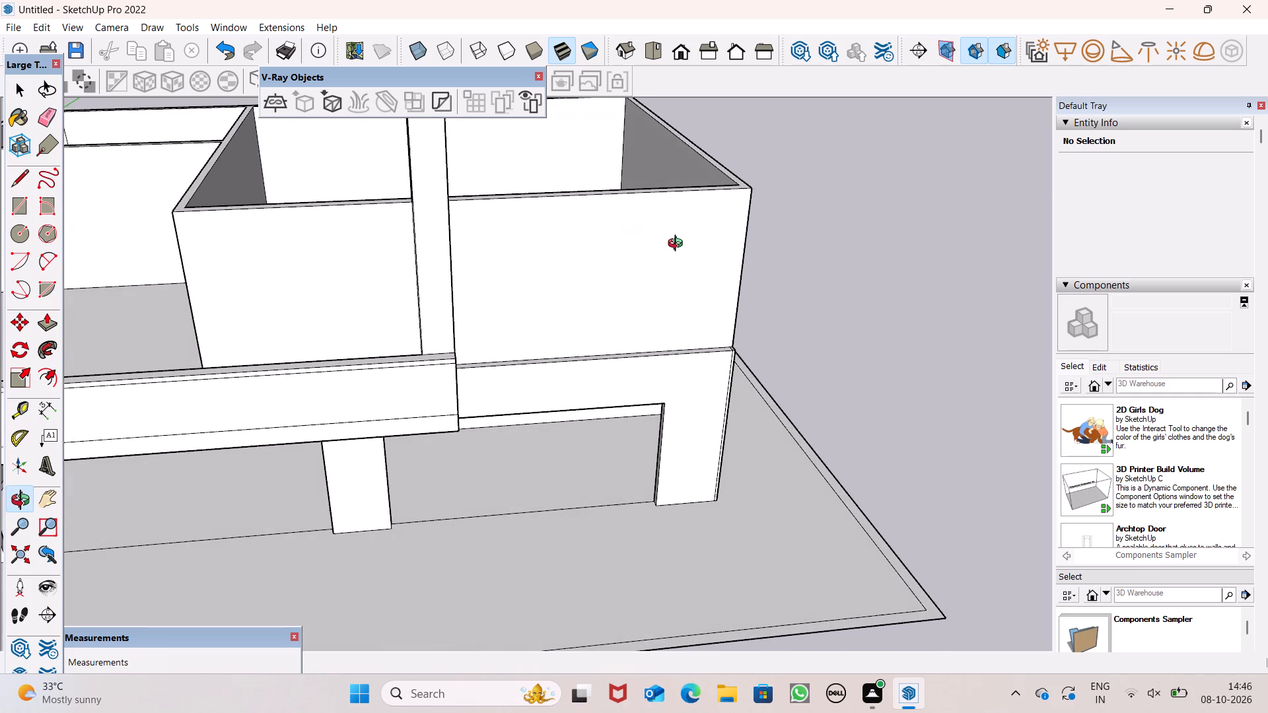
middle_click_drag(678, 245, 682, 251)
scroll(547, 212, "down", 2)
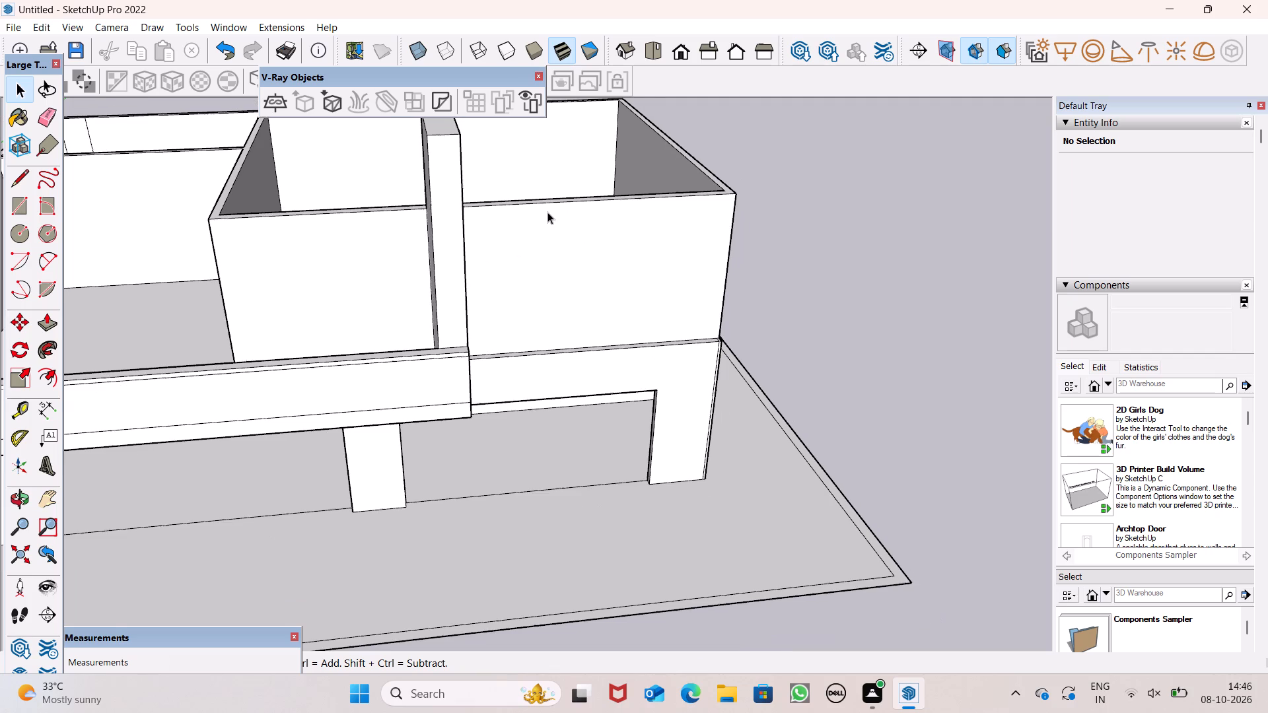
middle_click_drag(440, 259, 456, 270)
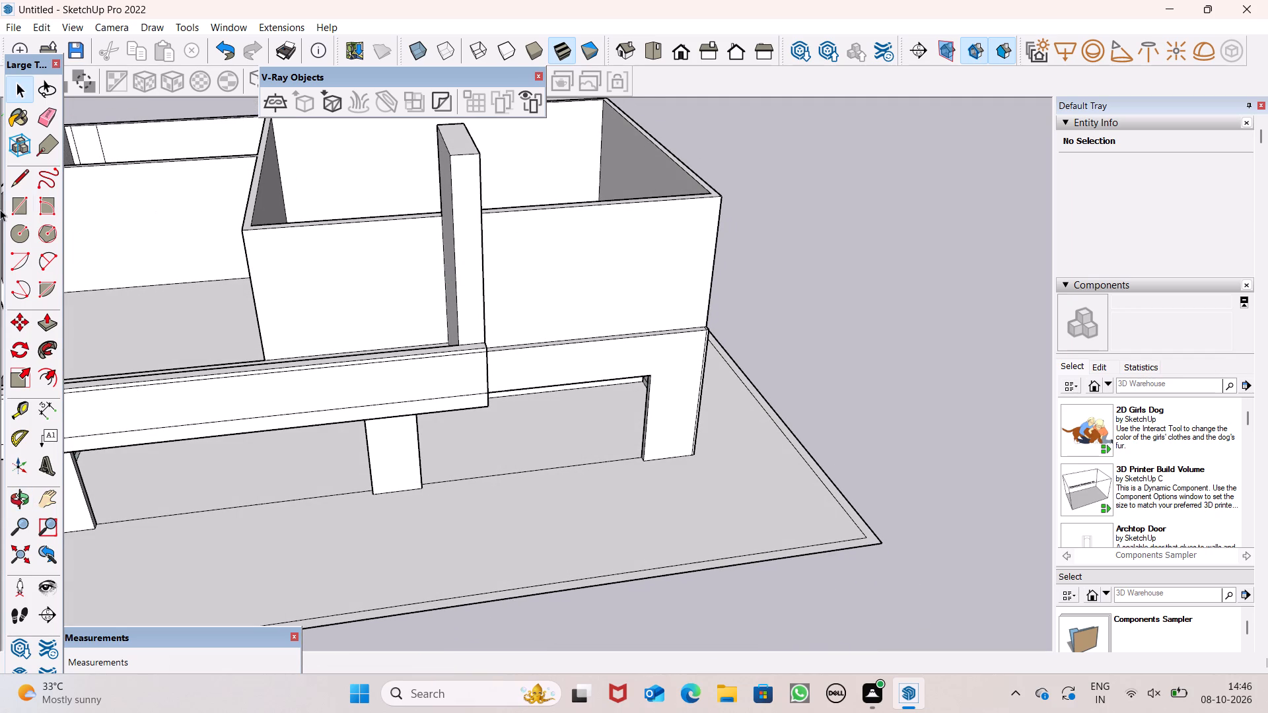
Draw a horizontal line about 12' long just below the top of the front wall, from its balcony-side edge to the tall end wall.
left_click(22, 206)
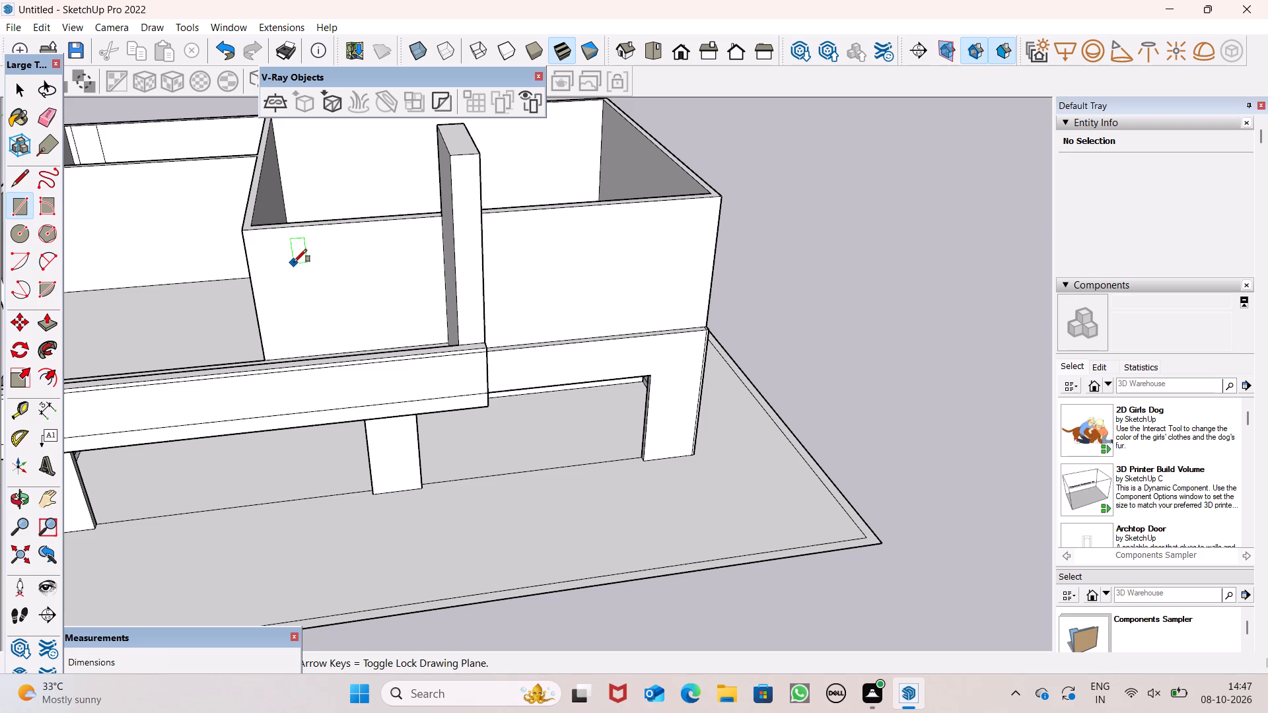
middle_click_drag(294, 262, 294, 220)
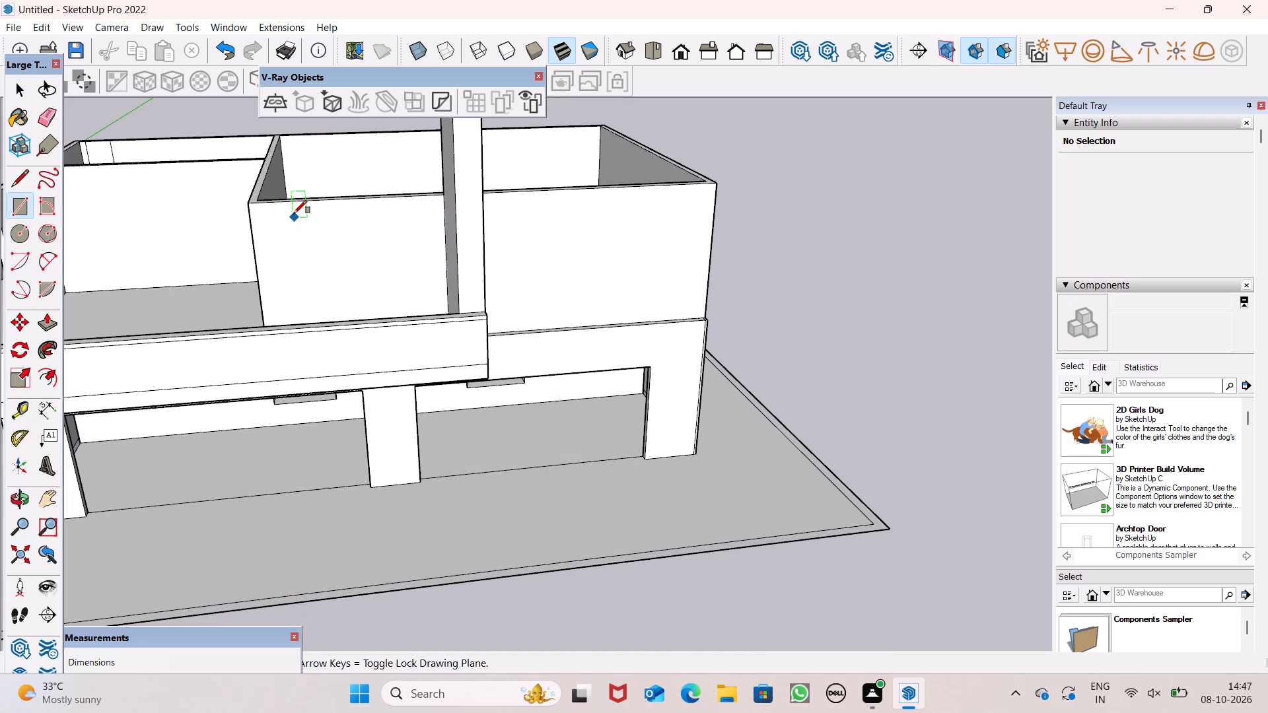
scroll(294, 213, "down", 1)
scroll(283, 219, "up", 5)
scroll(221, 215, "up", 5)
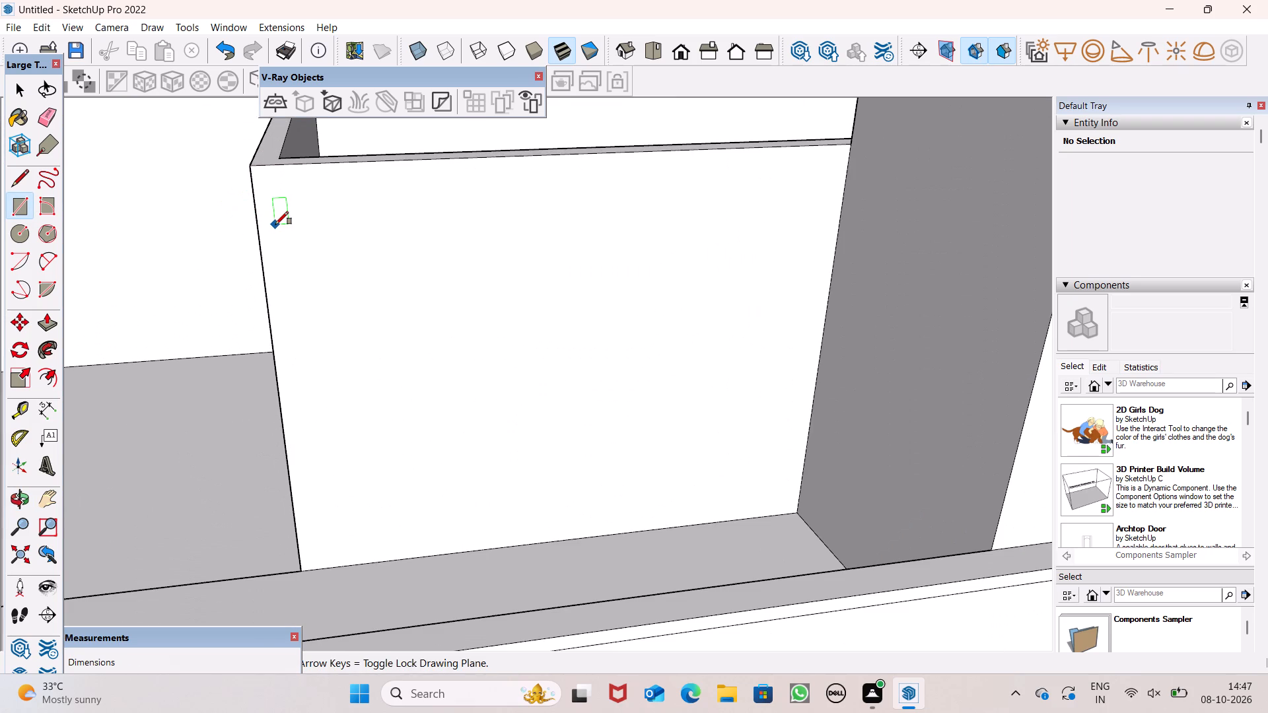
scroll(275, 224, "down", 4)
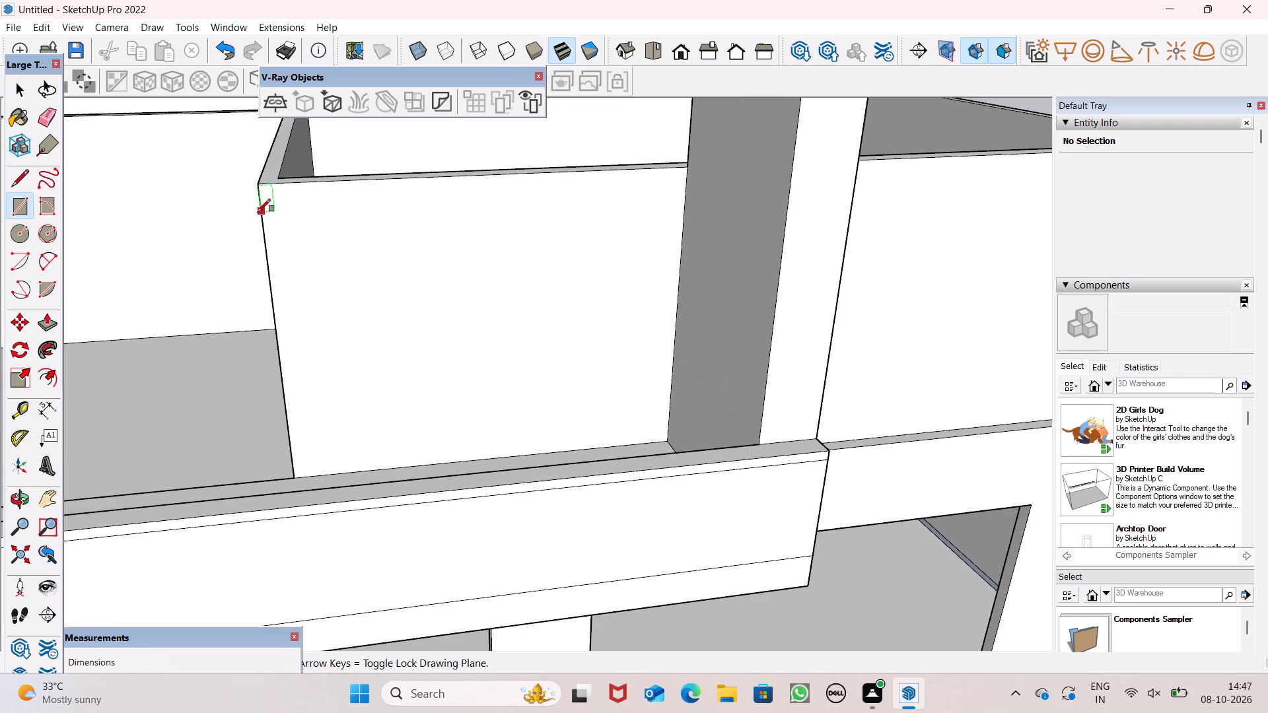
left_click(15, 172)
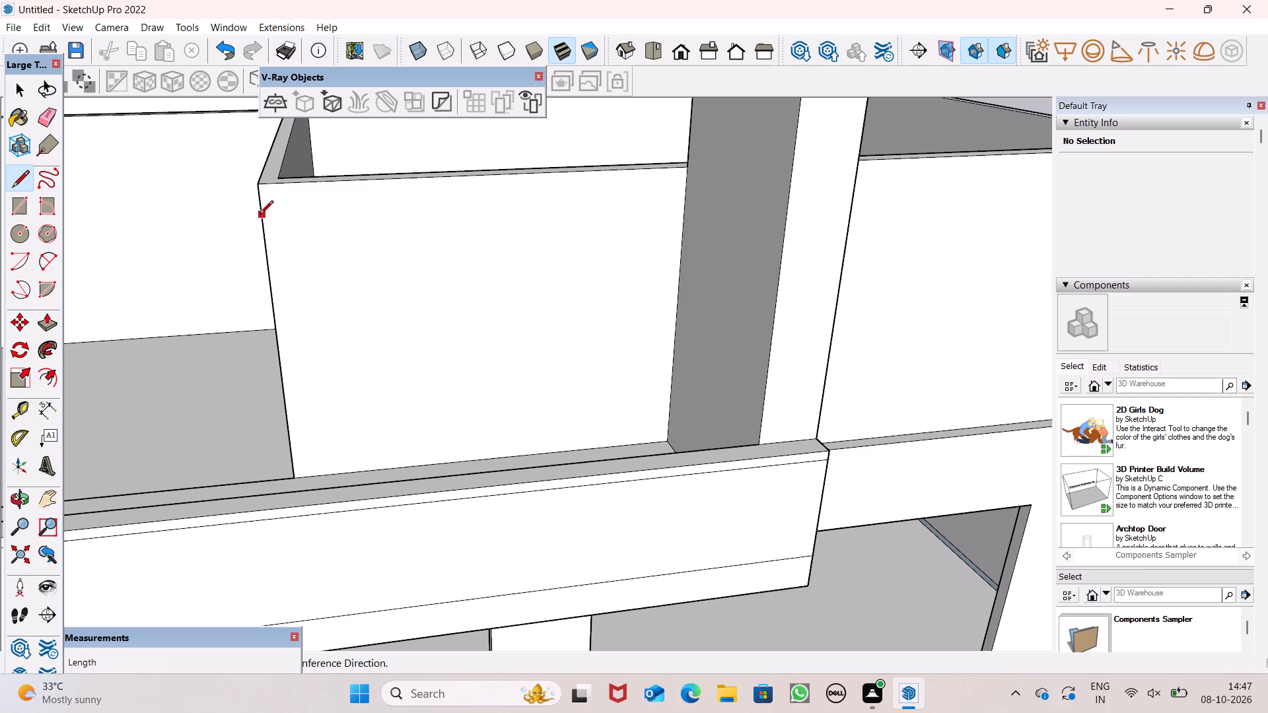
left_click(259, 218)
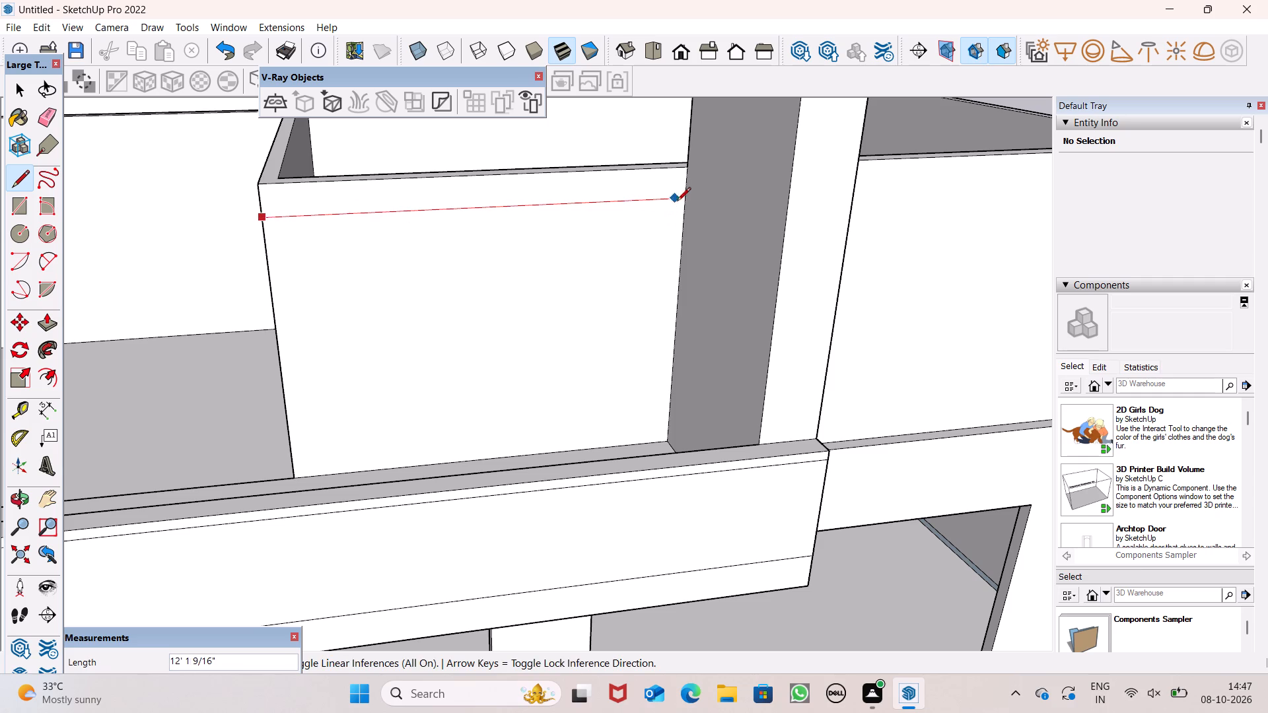
left_click(684, 193)
Continue the horizontal line about 17' 6" beyond the tall end wall to the front wall's far corner.
scroll(853, 320, "down", 1)
middle_click_drag(1204, 357, 900, 352)
scroll(891, 333, "up", 1)
scroll(726, 314, "down", 5)
middle_click_drag(837, 335, 640, 377)
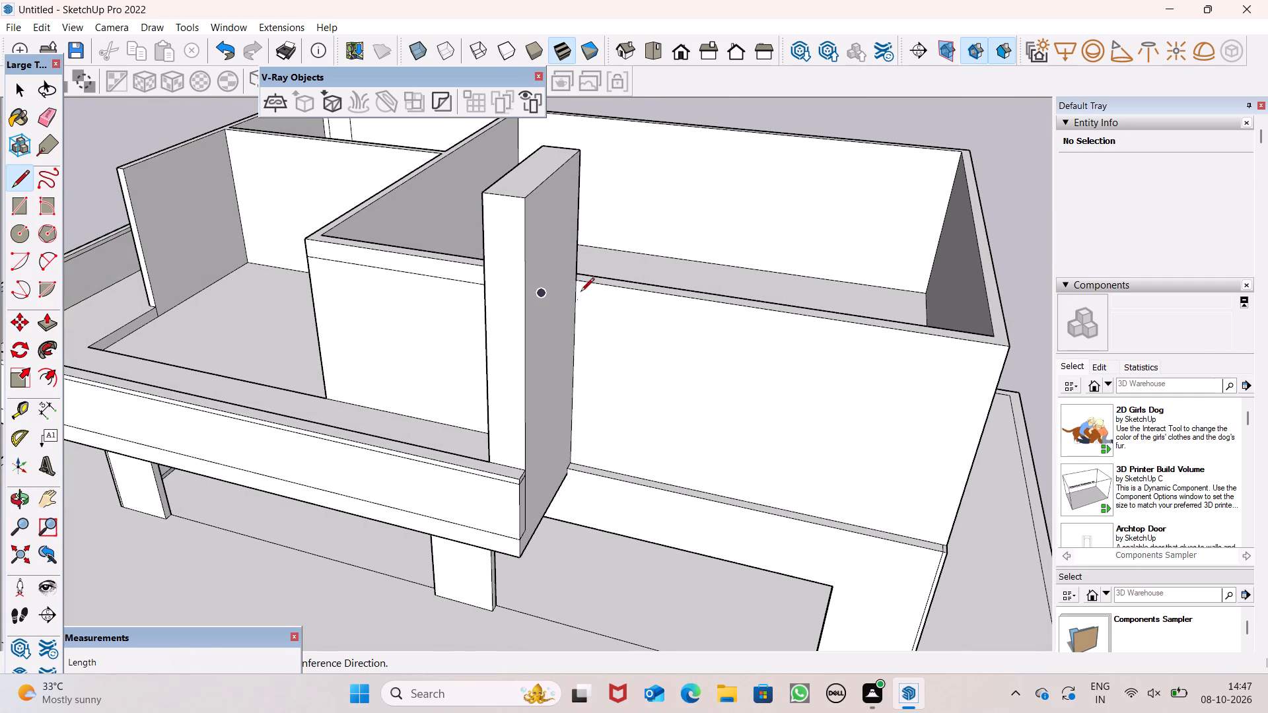
left_click_drag(579, 300, 592, 304)
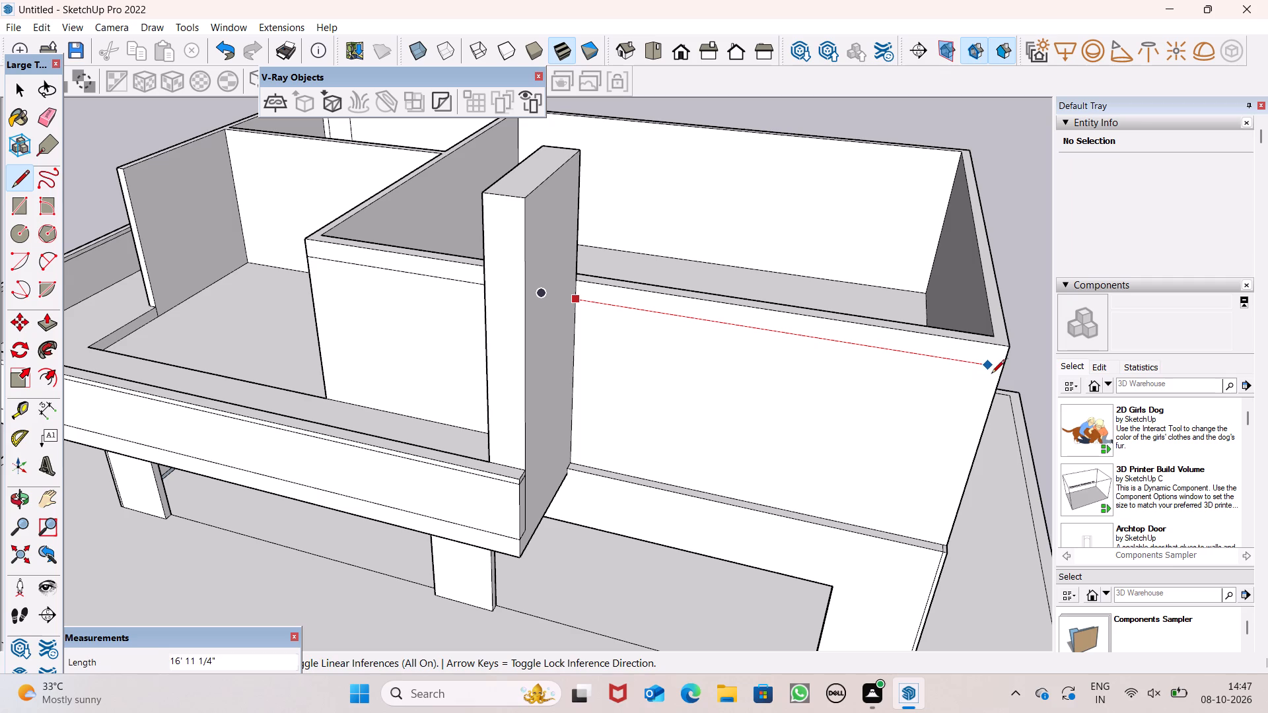
left_click(998, 373)
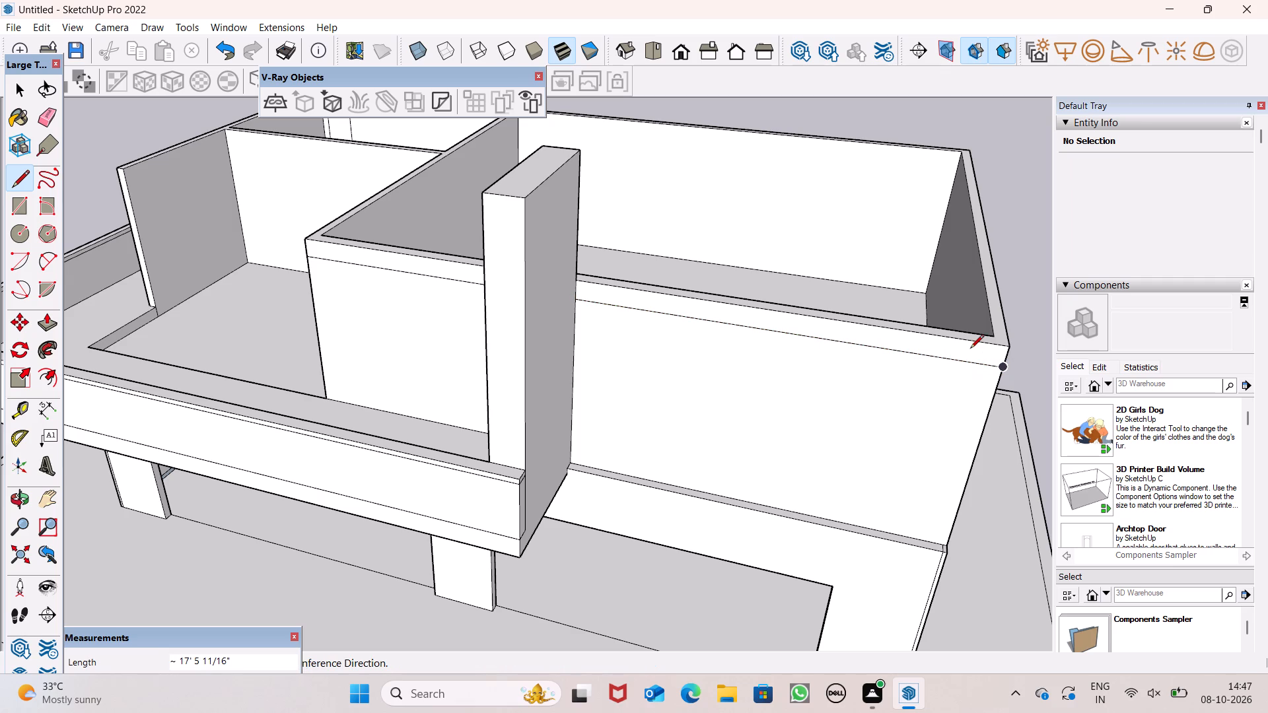
key("space")
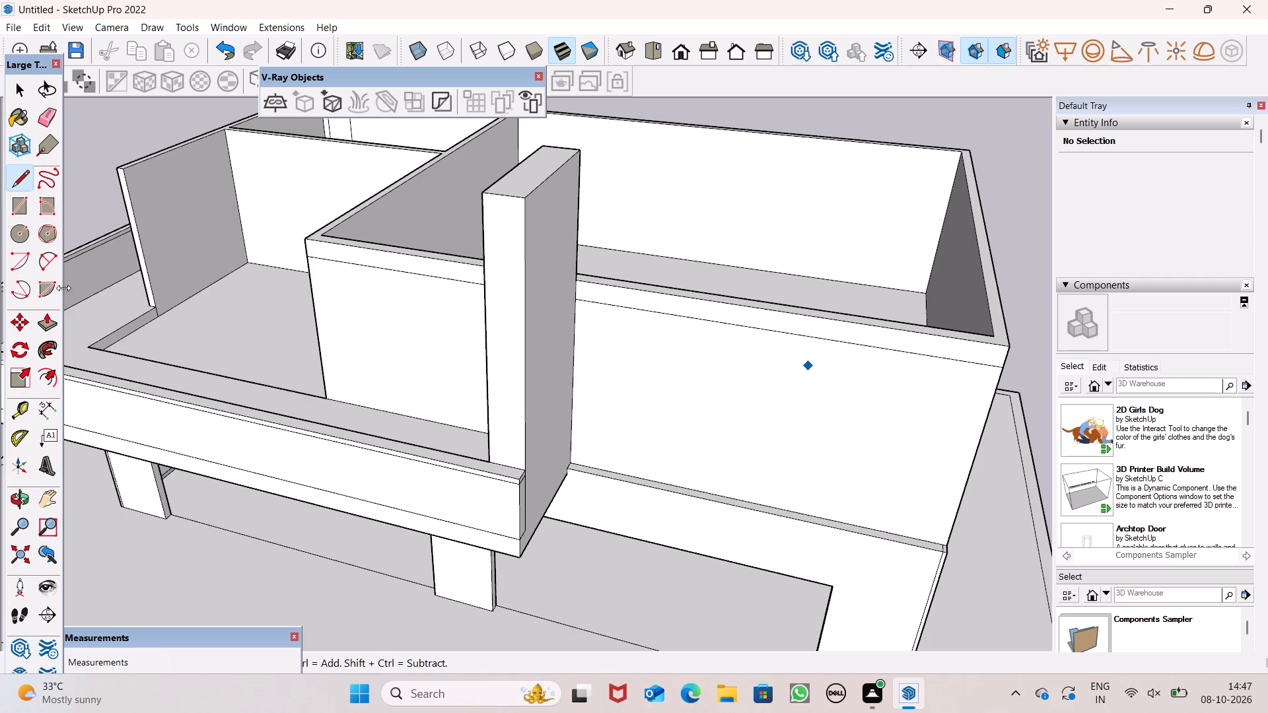
Push/Pull the front wall's top strips on both sides of the tall end wall outward 1' 5 7/8" as a projecting band.
left_click(43, 333)
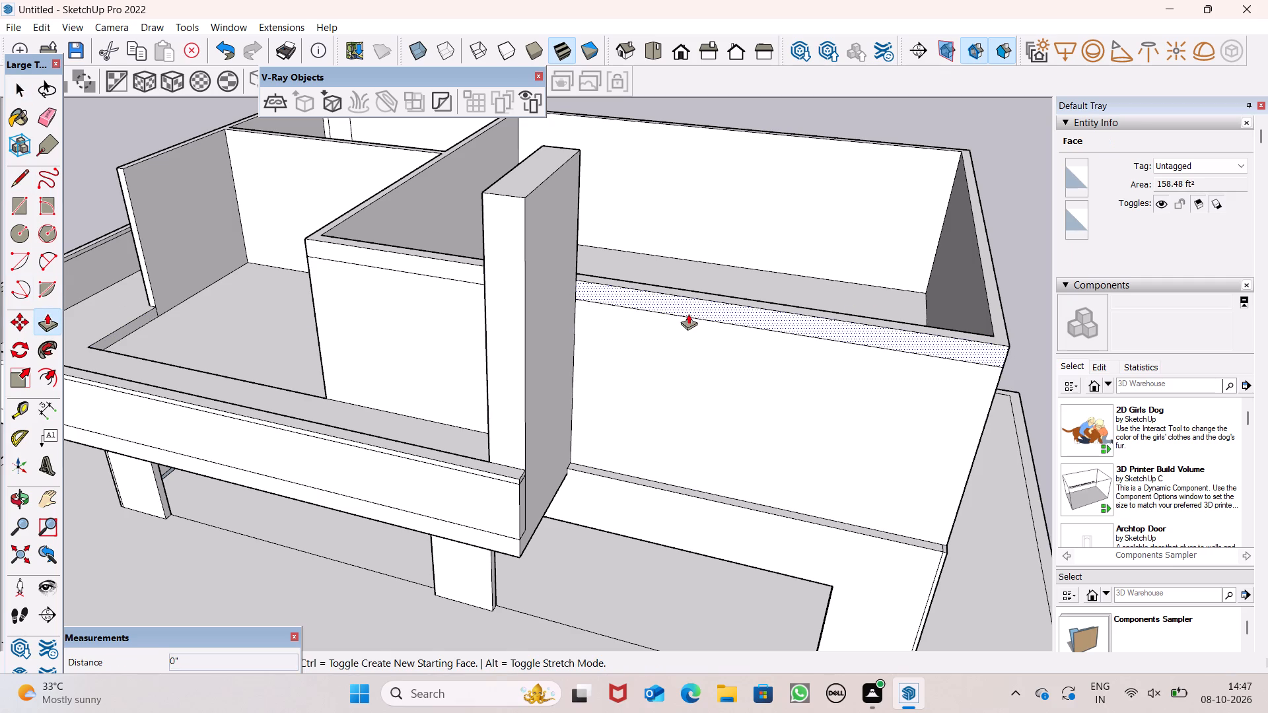
left_click_drag(688, 314, 672, 324)
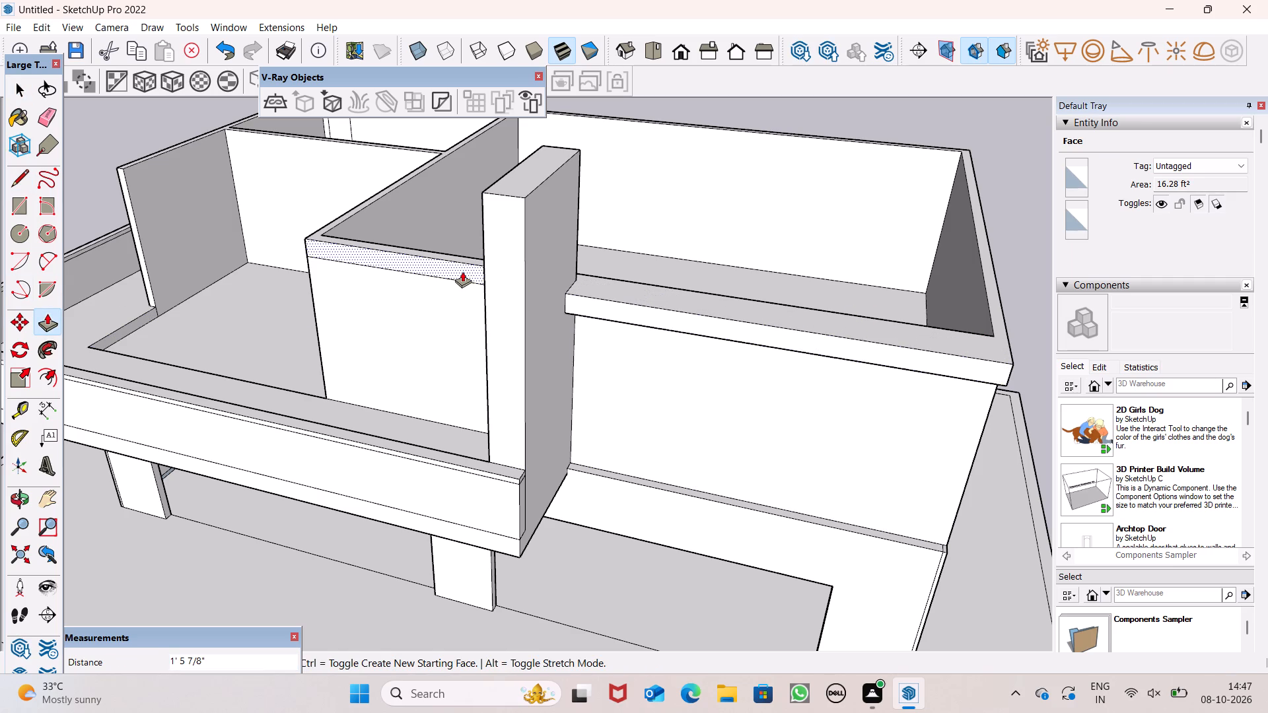
left_click_drag(462, 271, 582, 311)
scroll(523, 311, "down", 6)
middle_click_drag(591, 381, 722, 277)
key("space")
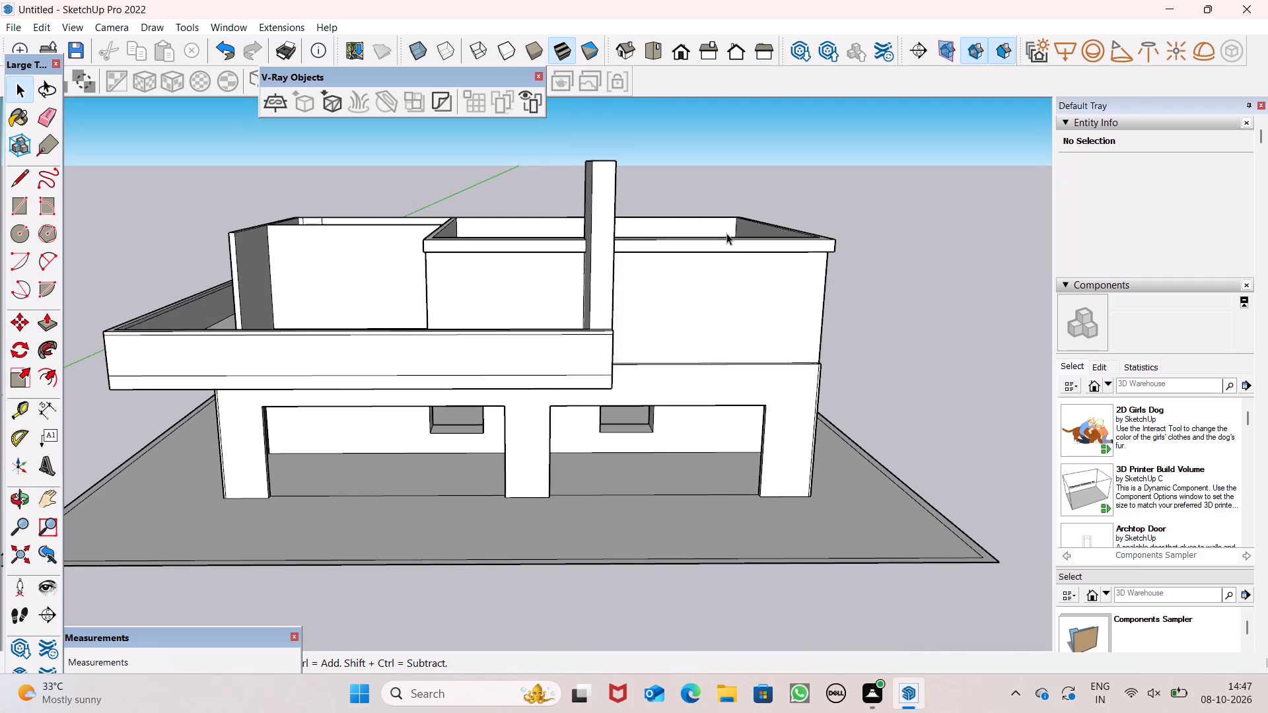
Draw a window rectangle about 4' 3" by 3' 7 9/16" on the front wall between its balcony-side edge and the tall end wall.
scroll(553, 199, "up", 2)
scroll(540, 219, "down", 1)
scroll(540, 219, "up", 2)
middle_click_drag(511, 364, 524, 342)
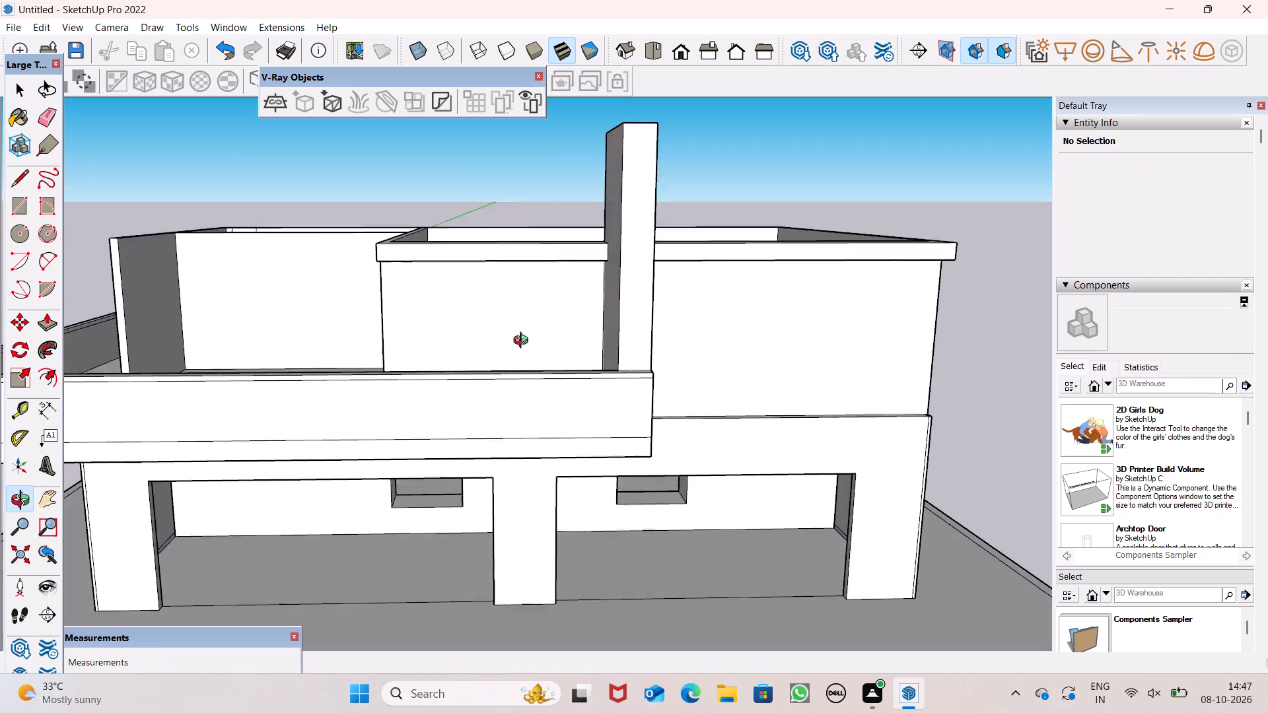
middle_click_drag(524, 342, 527, 331)
scroll(557, 290, "up", 5)
left_click(15, 219)
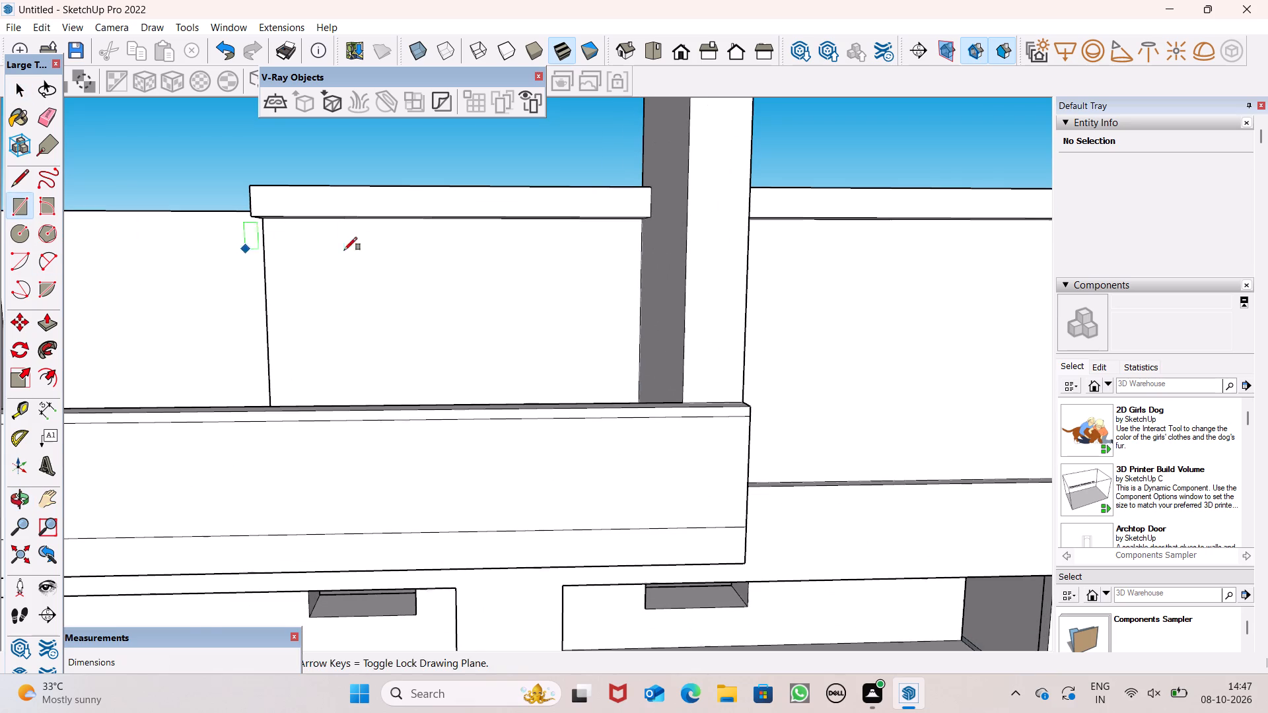
middle_click_drag(404, 269, 402, 296)
scroll(477, 322, "up", 4)
left_click_drag(364, 263, 374, 263)
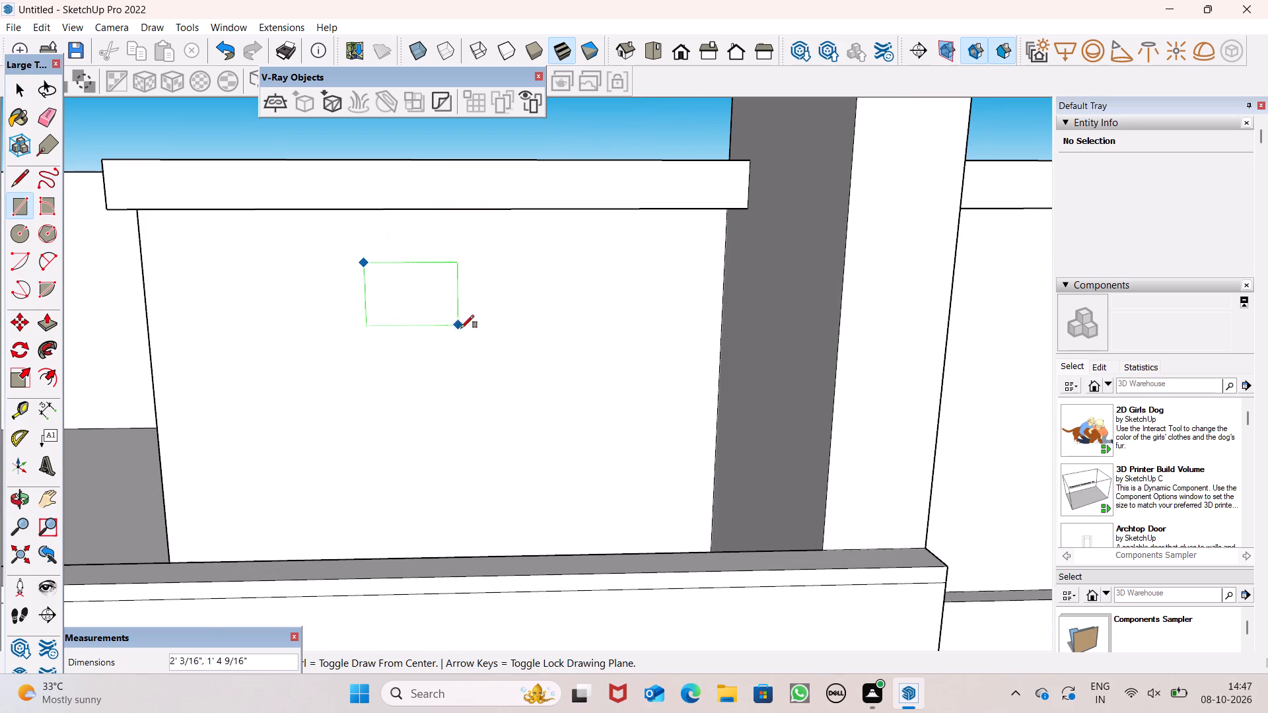
left_click(561, 424)
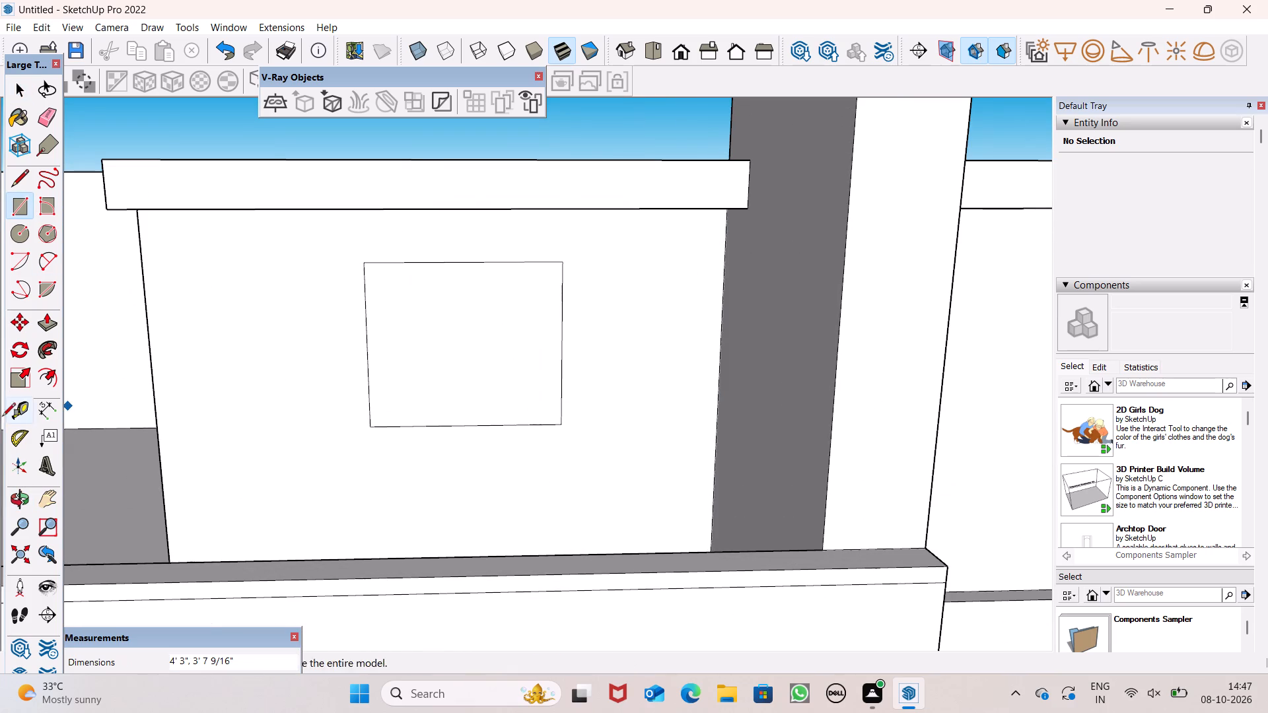
Push/Pull the window rectangle about 8 1/4" inward through the front wall to cut the opening.
left_click(51, 320)
left_click_drag(481, 406, 481, 399)
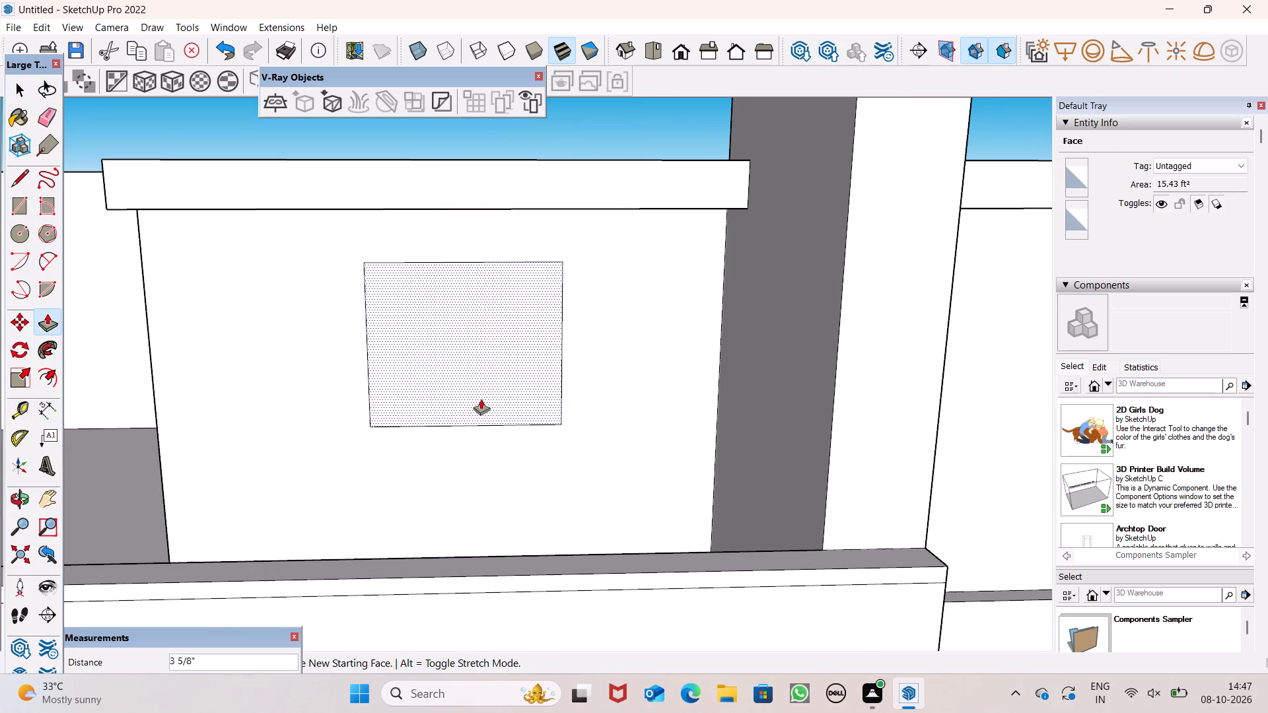
left_click_drag(481, 399, 499, 395)
scroll(293, 388, "down", 3)
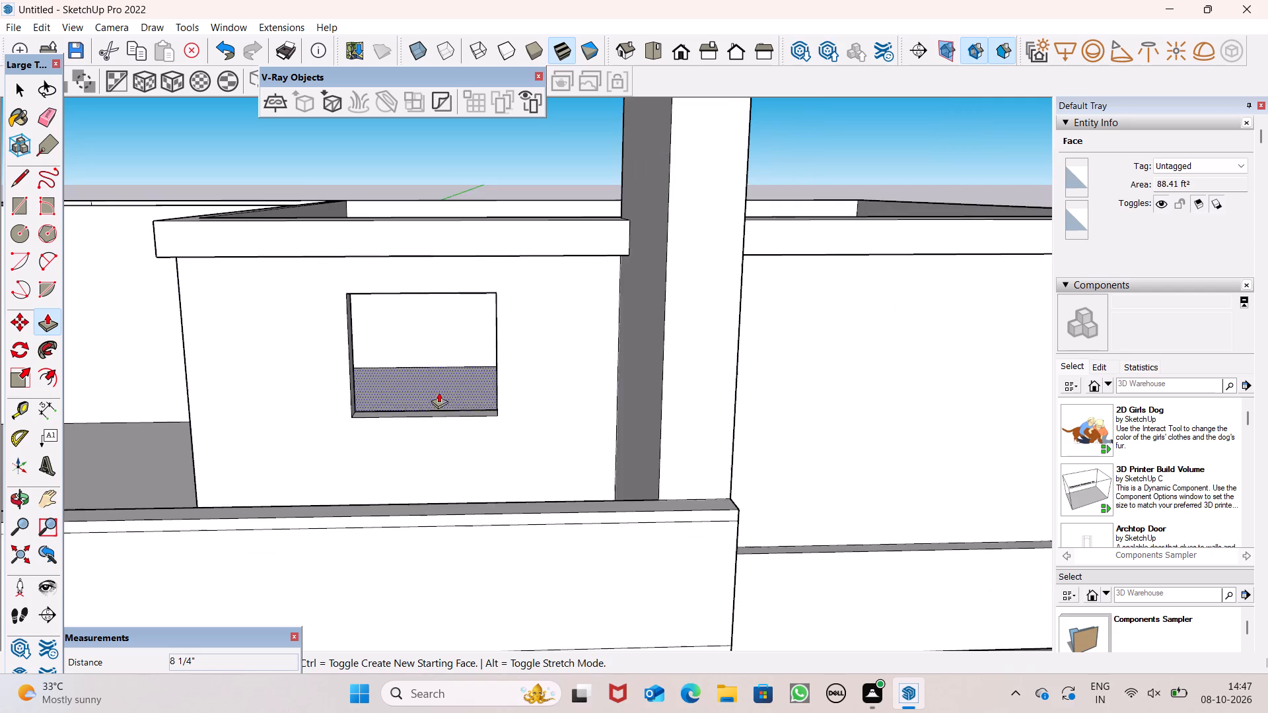
Push/Pull the tall end wall's balcony-side face 2 15/16" inward, beside the projecting top band.
middle_click_drag(604, 423, 489, 406)
scroll(649, 381, "down", 3)
scroll(656, 384, "up", 1)
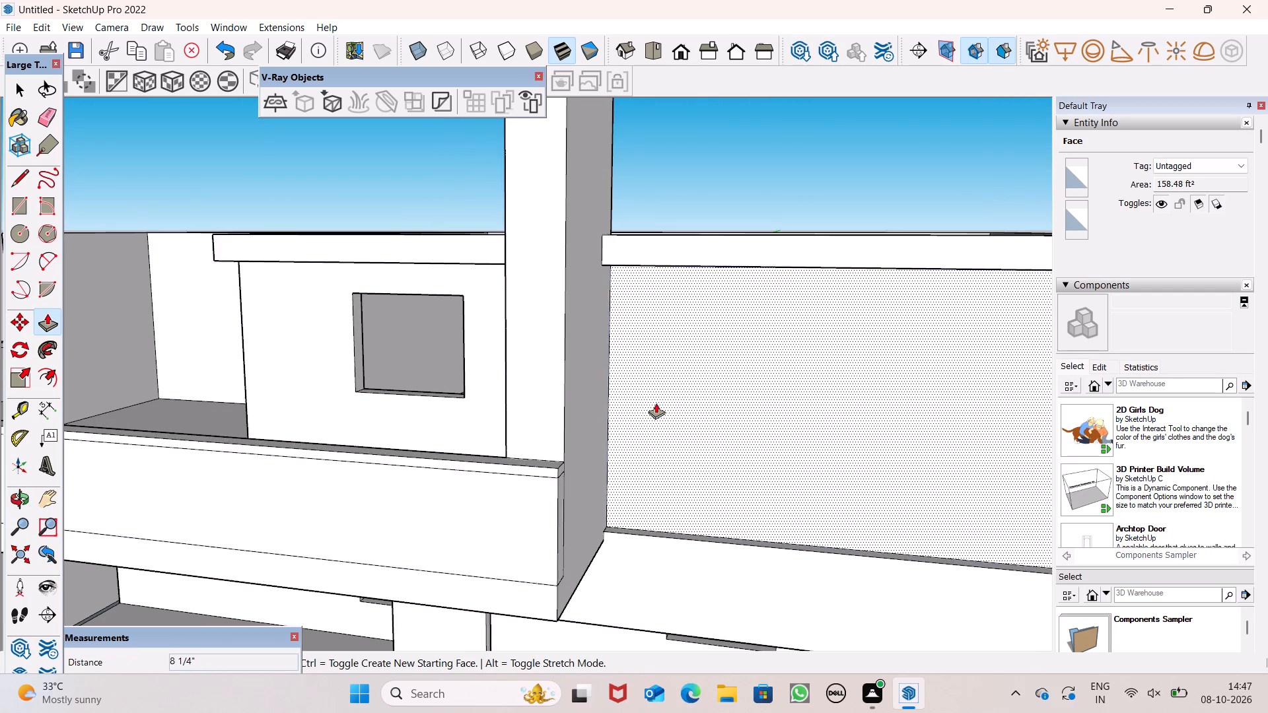
middle_click_drag(654, 411, 662, 458)
scroll(661, 427, "down", 1)
middle_click_drag(649, 435, 819, 450)
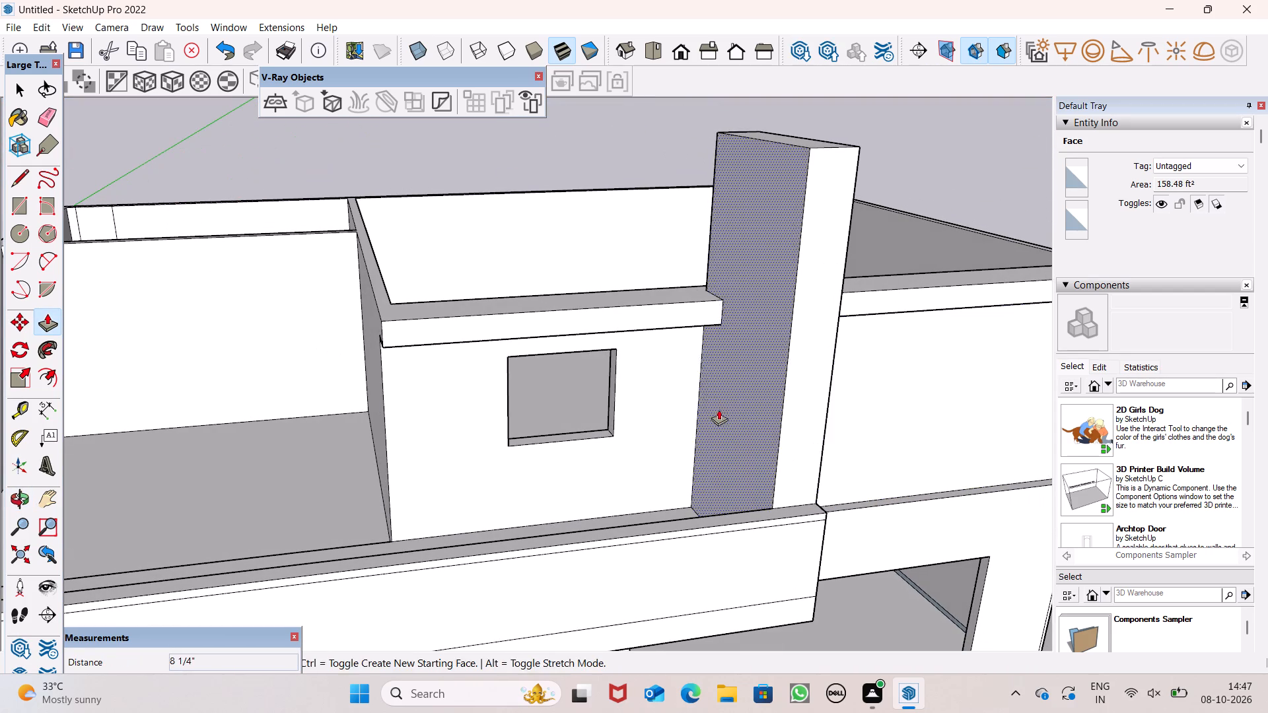
left_click_drag(726, 408, 744, 410)
left_click_drag(744, 410, 738, 411)
scroll(681, 398, "down", 6)
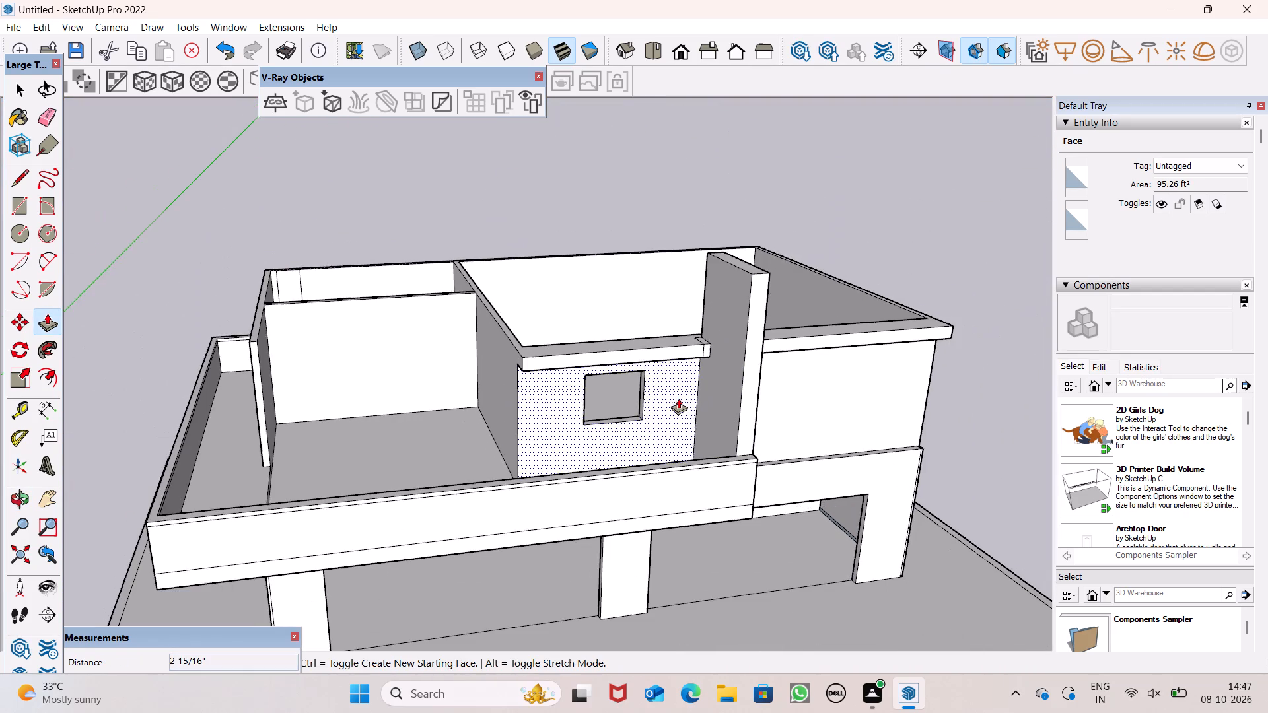
Erase the leftover seam lines on the projecting top band where it meets the tall end wall's balcony side.
middle_click_drag(758, 421, 704, 409)
scroll(563, 296, "up", 2)
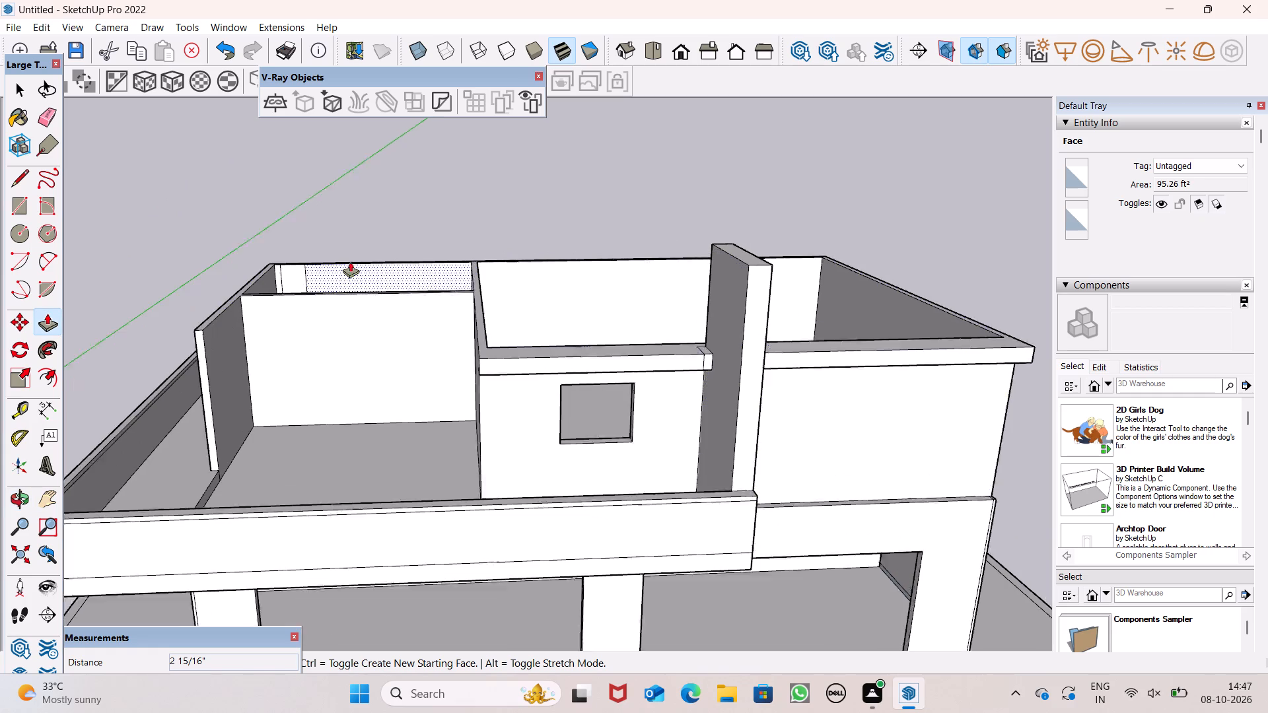
scroll(350, 261, "up", 1)
left_click(59, 114)
scroll(857, 415, "up", 3)
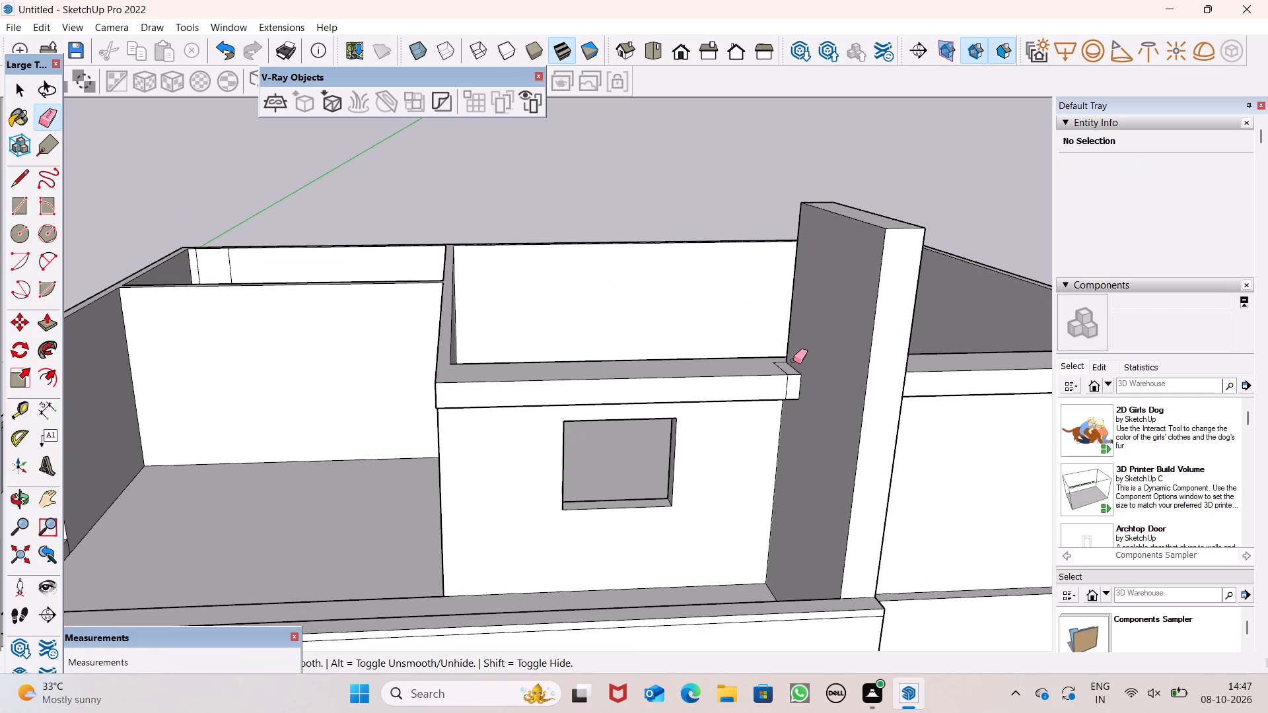
scroll(793, 360, "up", 2)
middle_click_drag(798, 386, 828, 566)
scroll(791, 471, "up", 4)
left_click_drag(762, 409, 754, 427)
left_click(772, 483)
scroll(742, 405, "down", 1)
key("space")
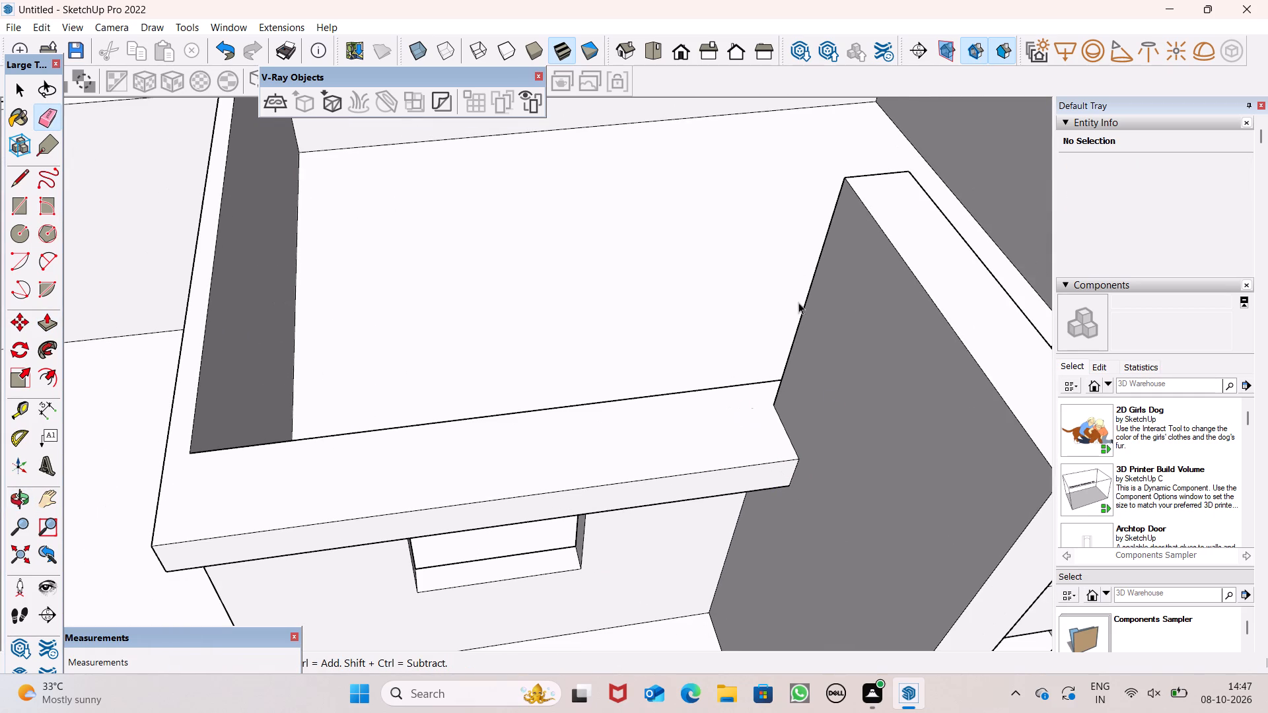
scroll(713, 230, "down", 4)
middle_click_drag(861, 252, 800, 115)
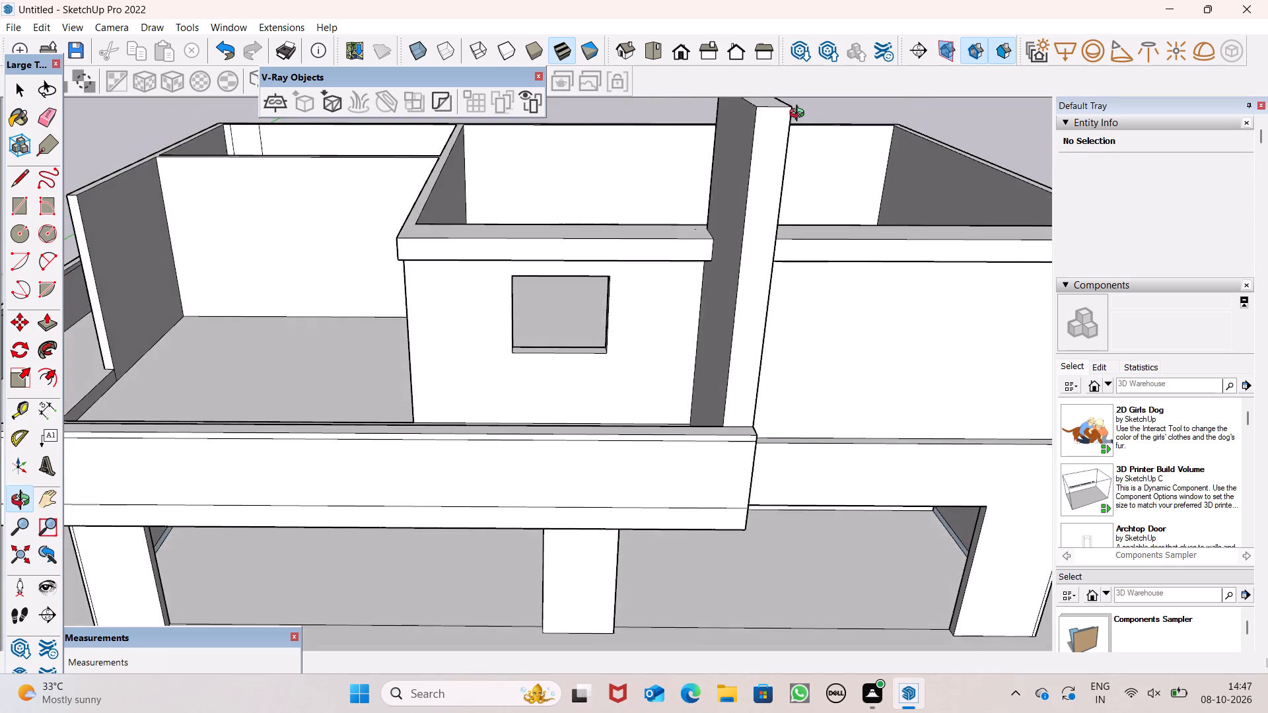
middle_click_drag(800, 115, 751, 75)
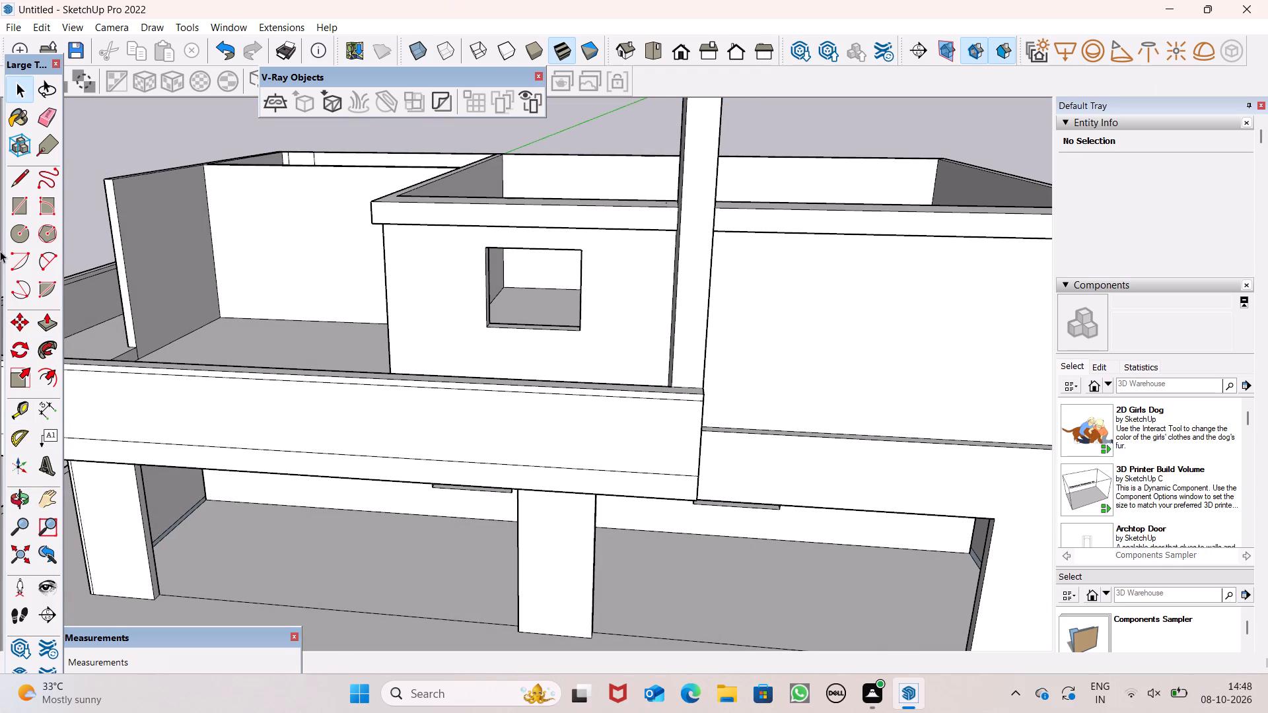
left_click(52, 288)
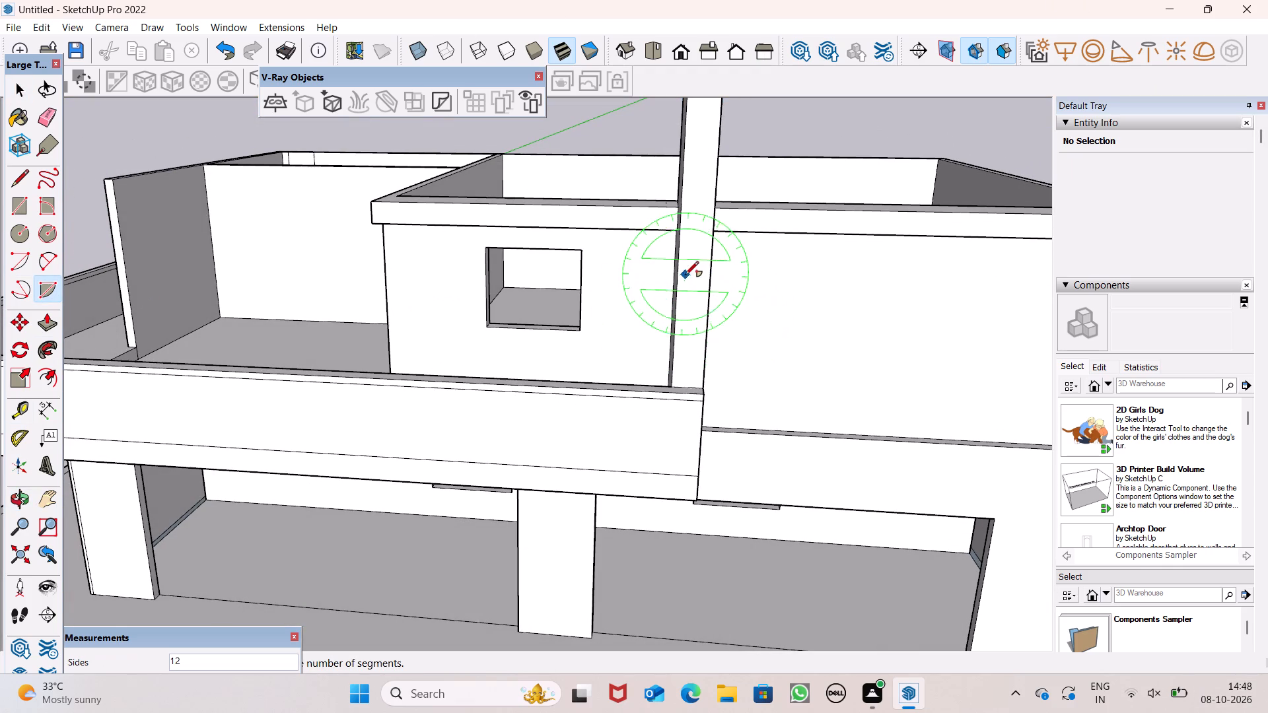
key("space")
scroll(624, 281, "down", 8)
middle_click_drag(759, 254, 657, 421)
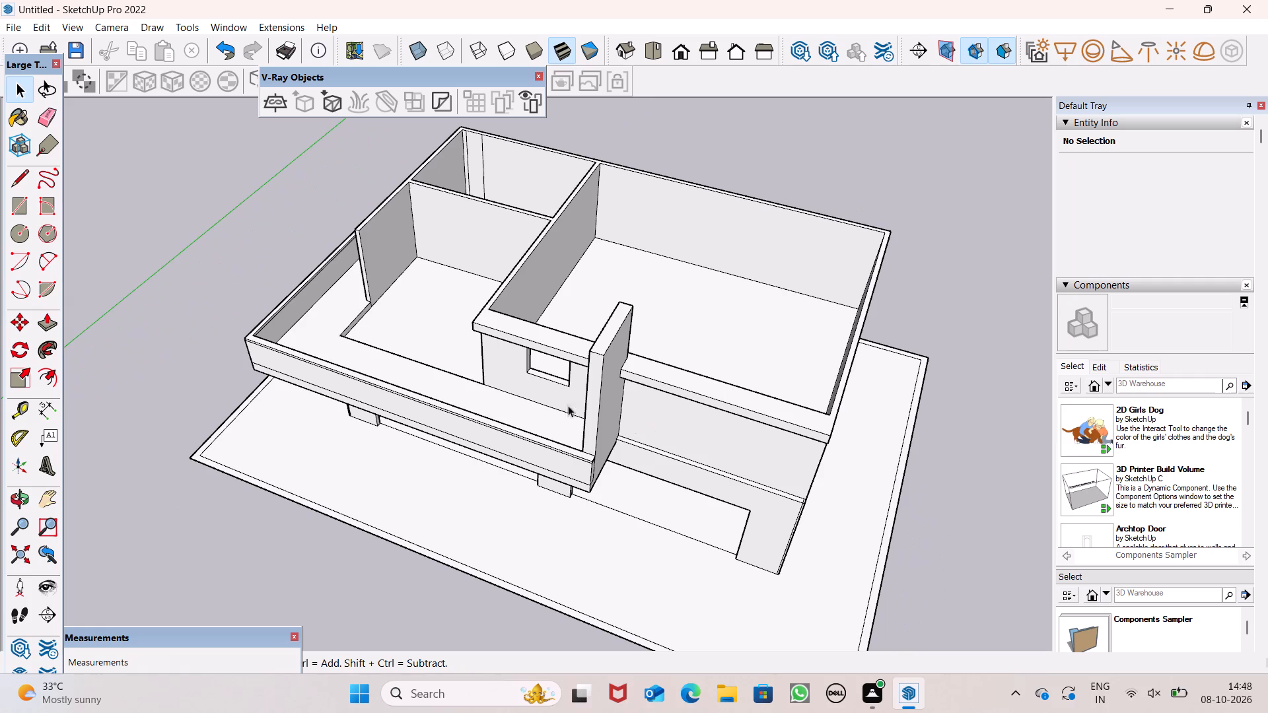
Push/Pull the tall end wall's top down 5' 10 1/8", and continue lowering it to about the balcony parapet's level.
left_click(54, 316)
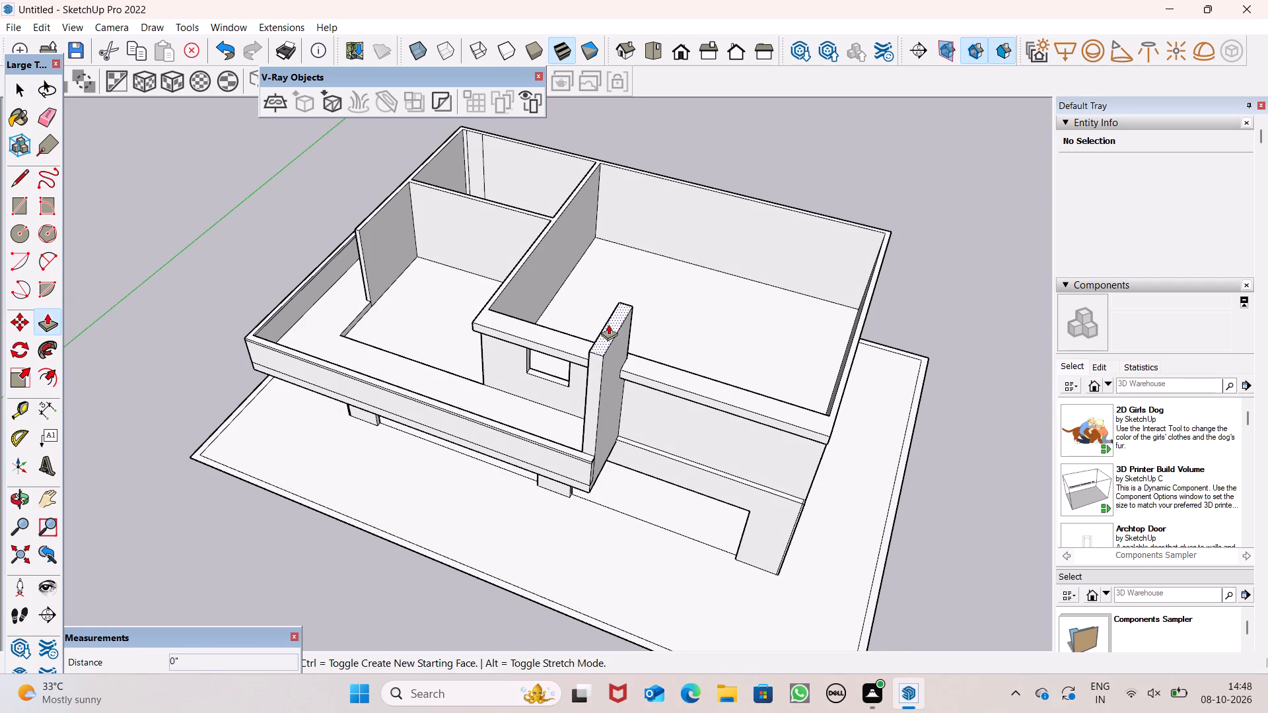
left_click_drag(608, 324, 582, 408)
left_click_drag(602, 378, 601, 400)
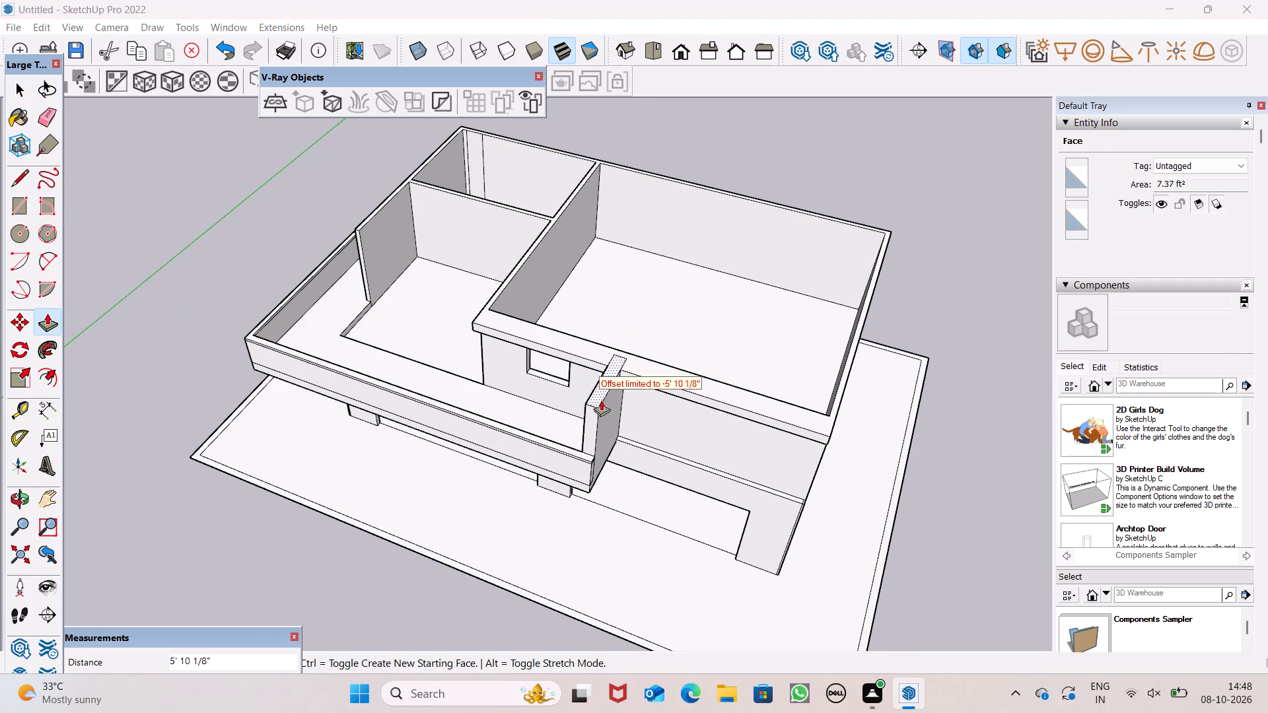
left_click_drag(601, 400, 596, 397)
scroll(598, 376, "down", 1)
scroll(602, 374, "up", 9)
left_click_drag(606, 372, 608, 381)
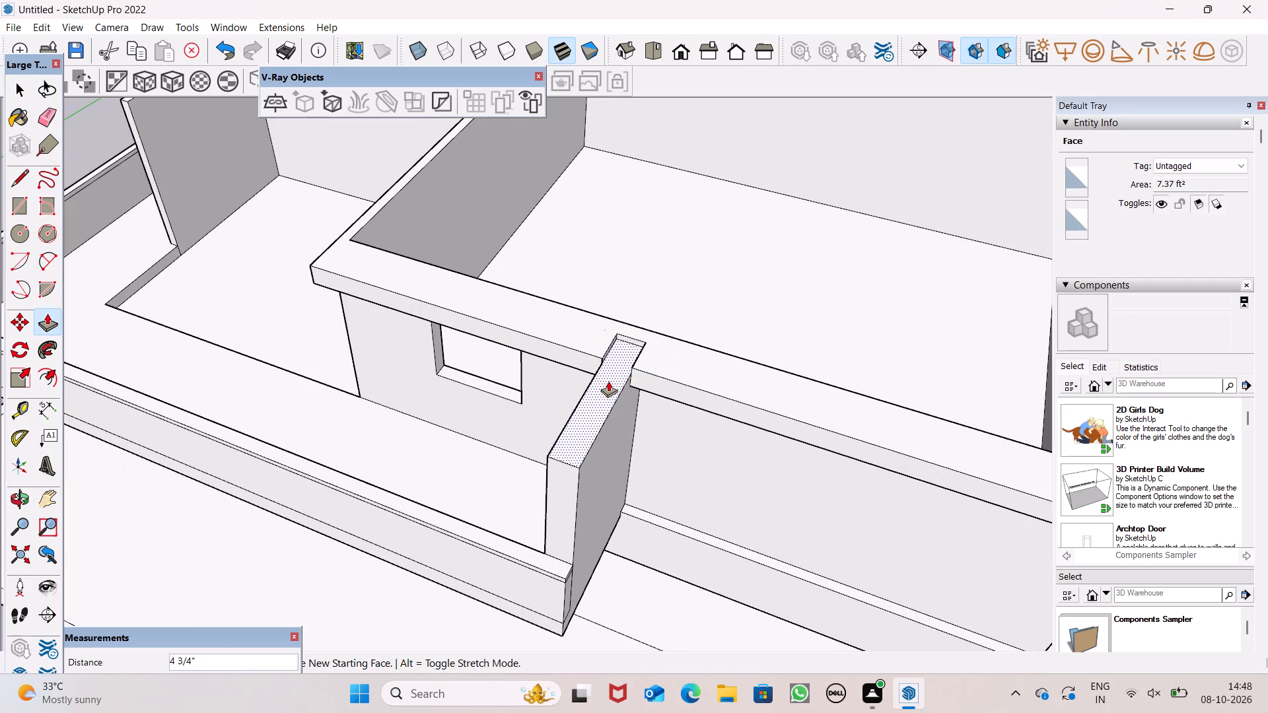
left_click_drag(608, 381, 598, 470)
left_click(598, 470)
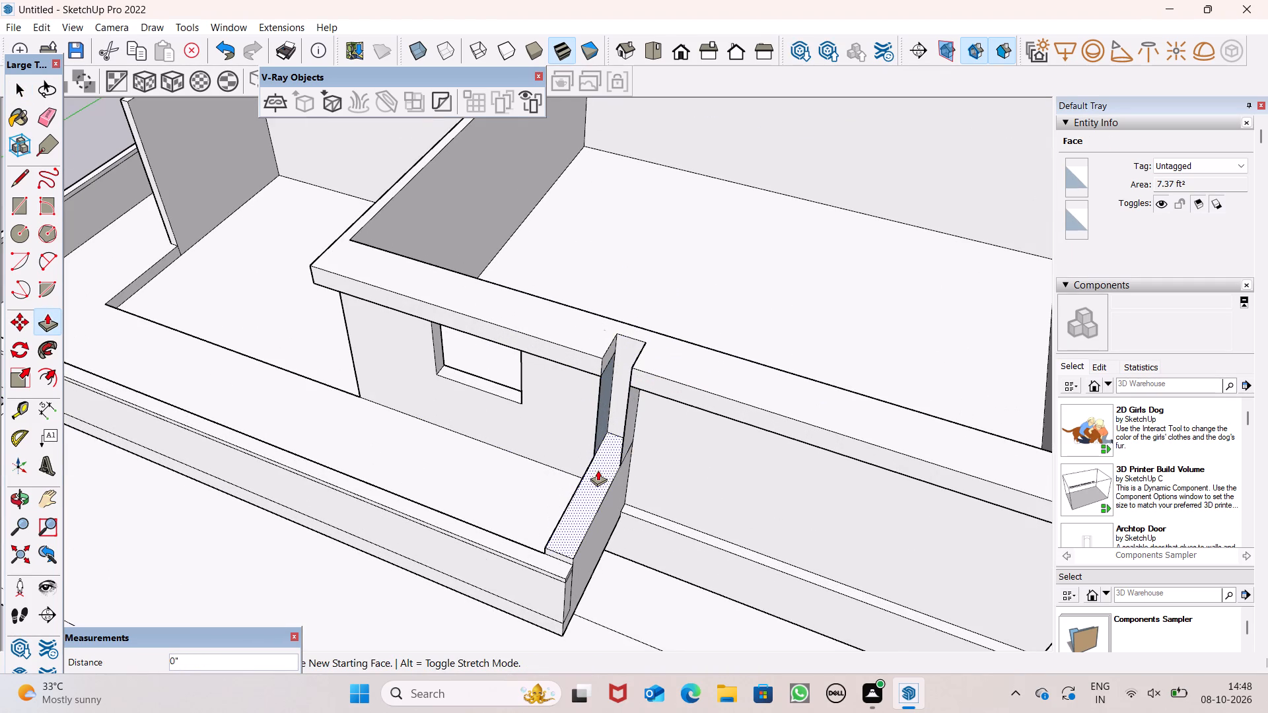
Push/Pull the lowered end wall's top back up 5' 7 11/16" and further until it rises well above the projecting band.
left_click_drag(598, 470, 621, 372)
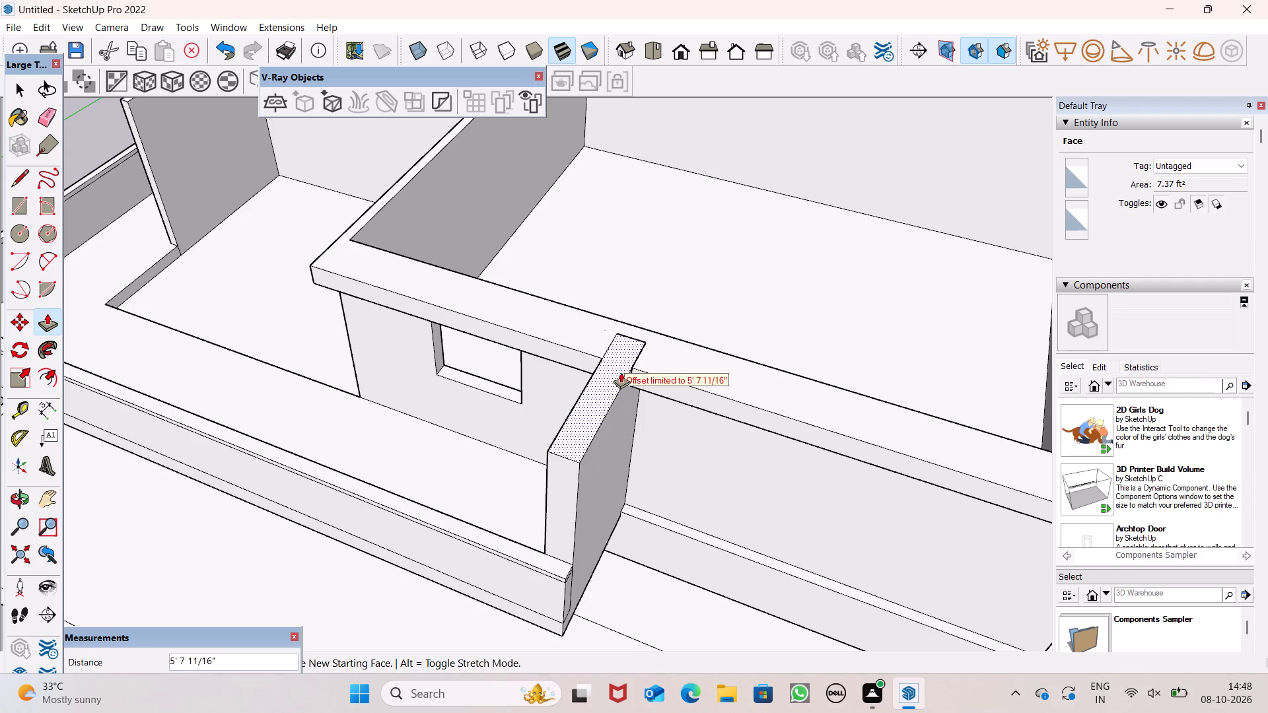
left_click_drag(621, 372, 621, 341)
left_click_drag(606, 384, 609, 288)
key("space")
scroll(586, 296, "down", 5)
middle_click_drag(670, 335, 767, 178)
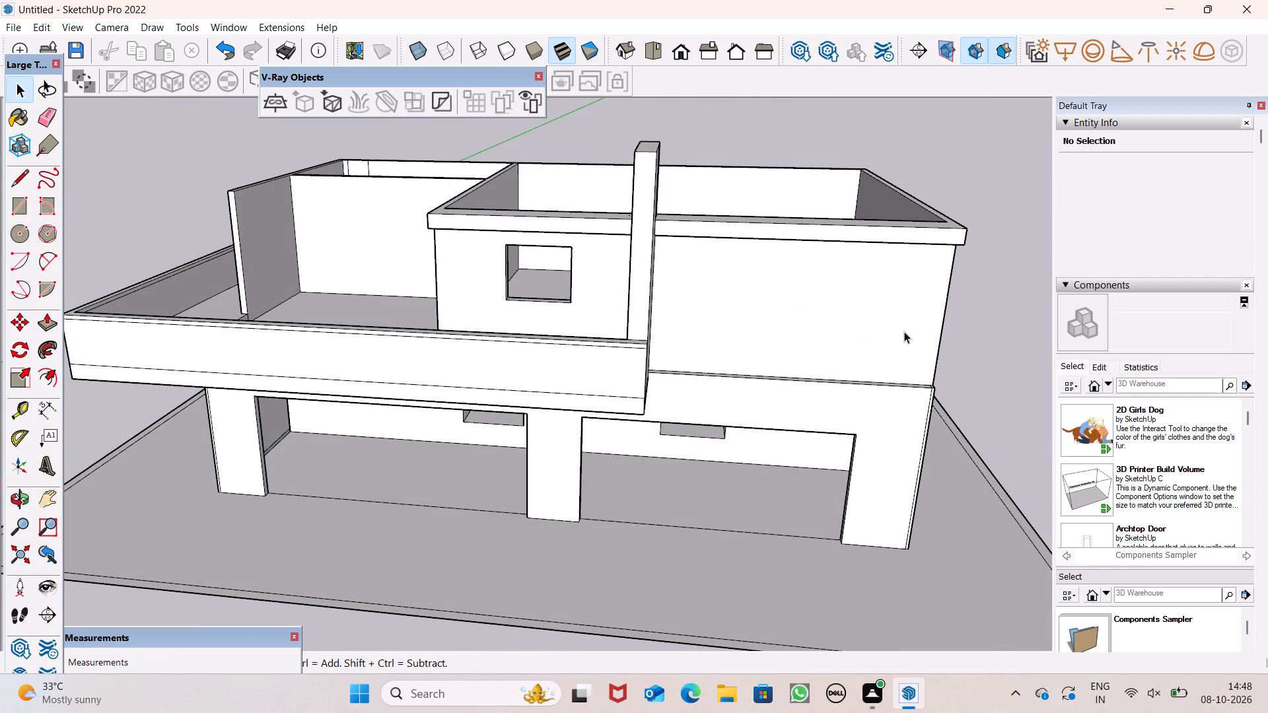
Draw a window rectangle about 6' 1 3/8" by 4' 6 3/16" on the wide front wall beyond the tall end wall.
left_click(18, 215)
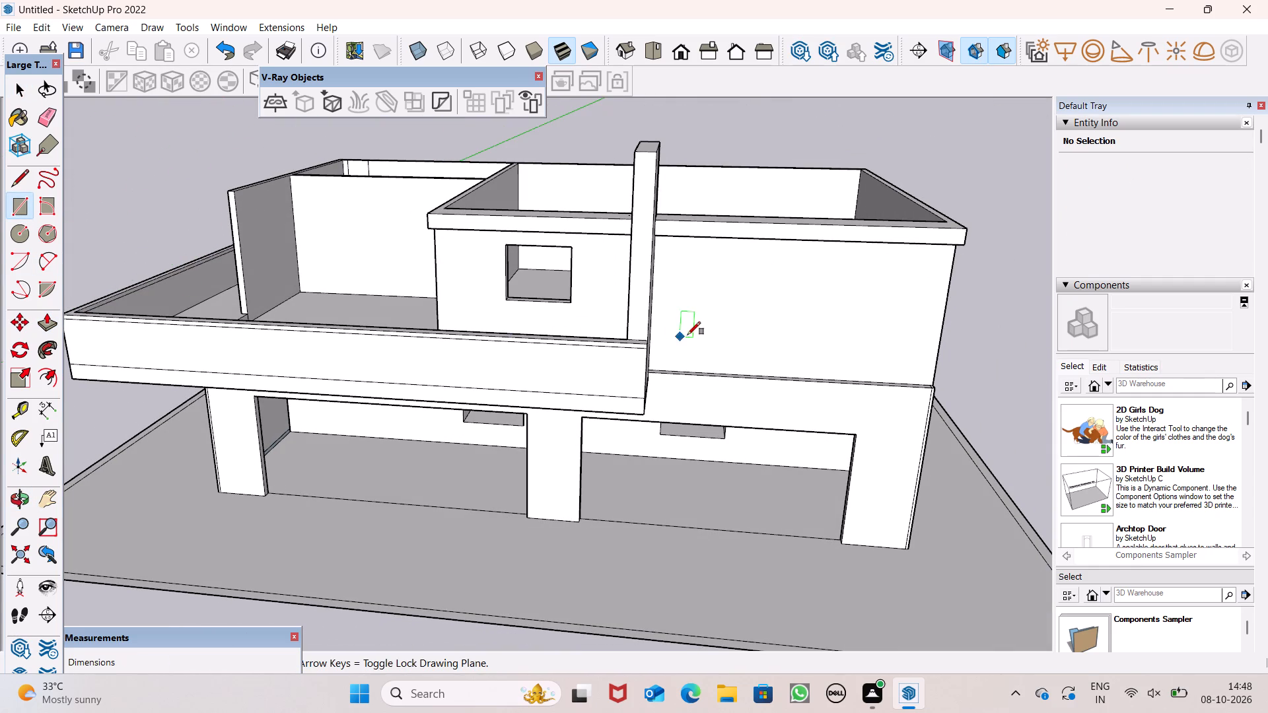
scroll(687, 335, "down", 1)
scroll(695, 334, "up", 4)
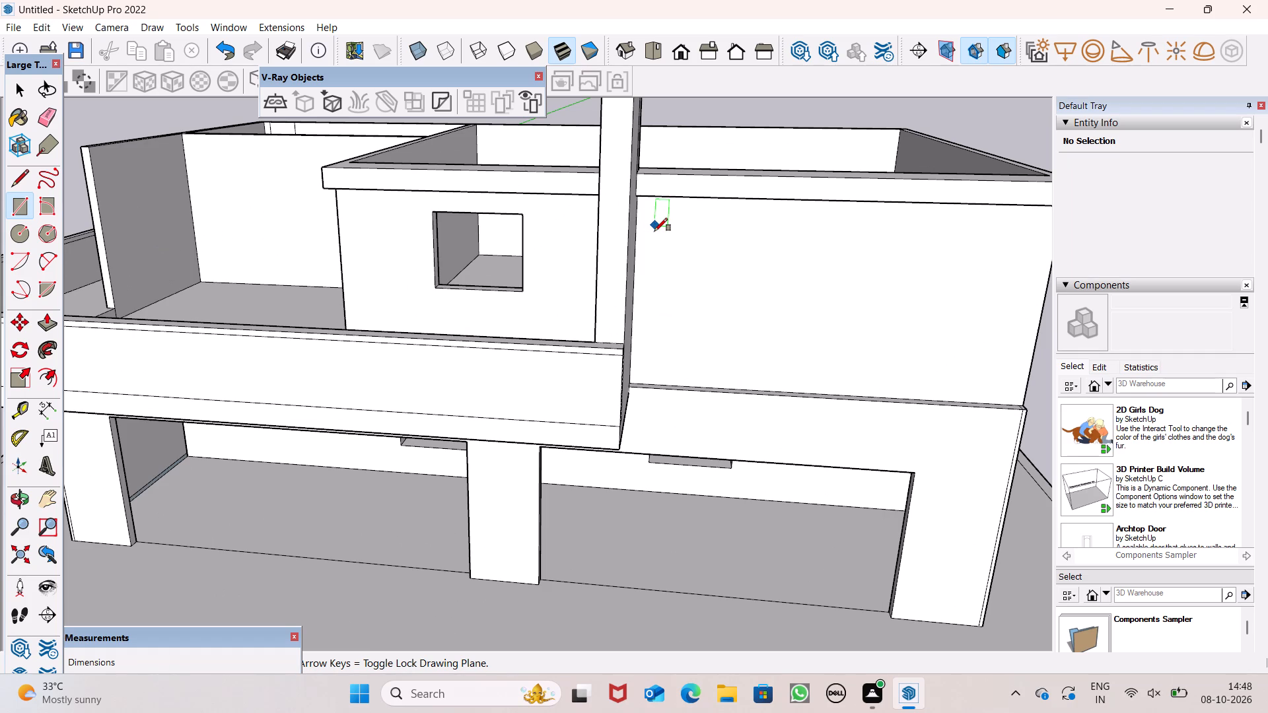
left_click(658, 222)
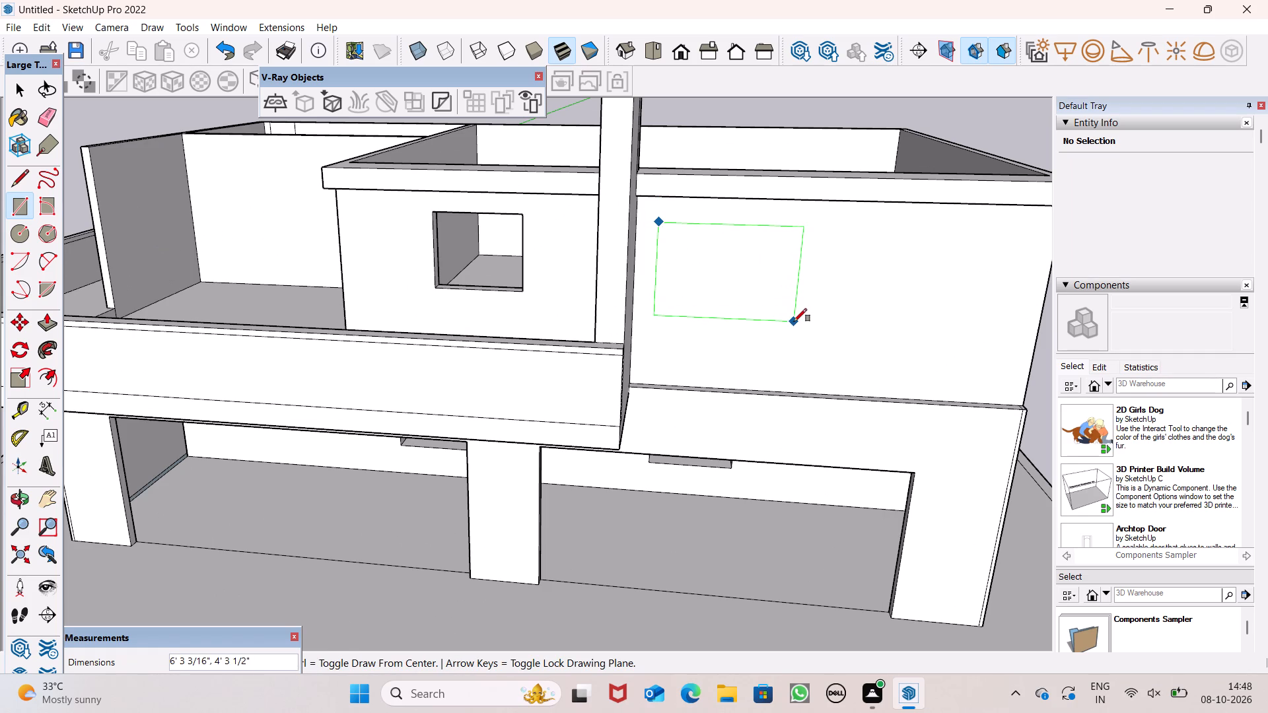
left_click(790, 326)
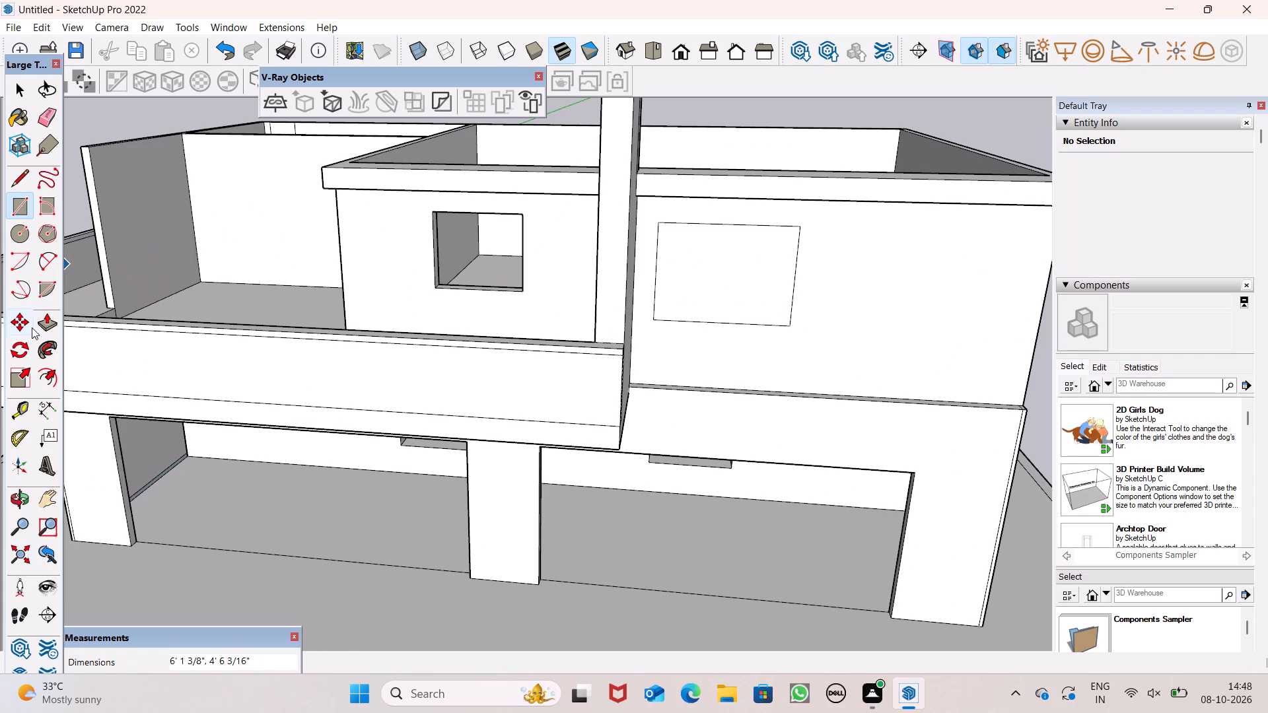
Push/Pull the new window rectangle about 8 1/4" inward through the front wall to cut the opening.
left_click(37, 326)
left_click_drag(752, 300, 762, 287)
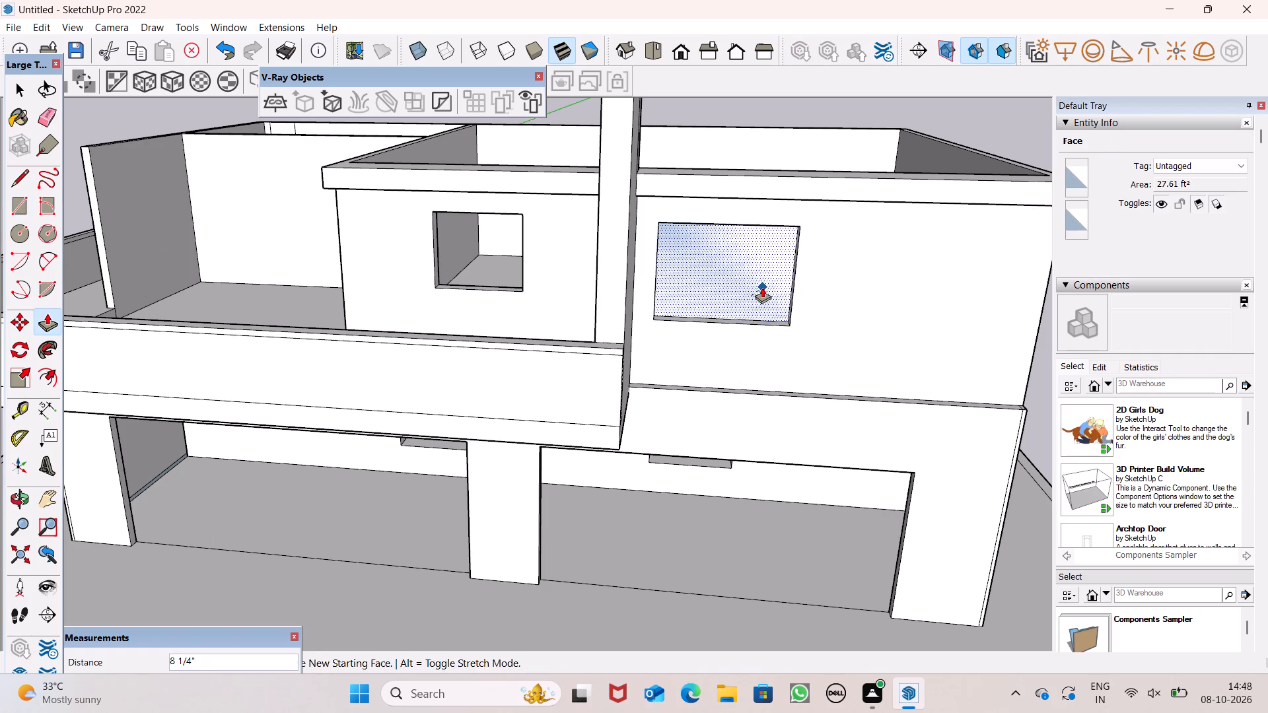
left_click_drag(762, 287, 761, 283)
scroll(713, 275, "down", 5)
key("space")
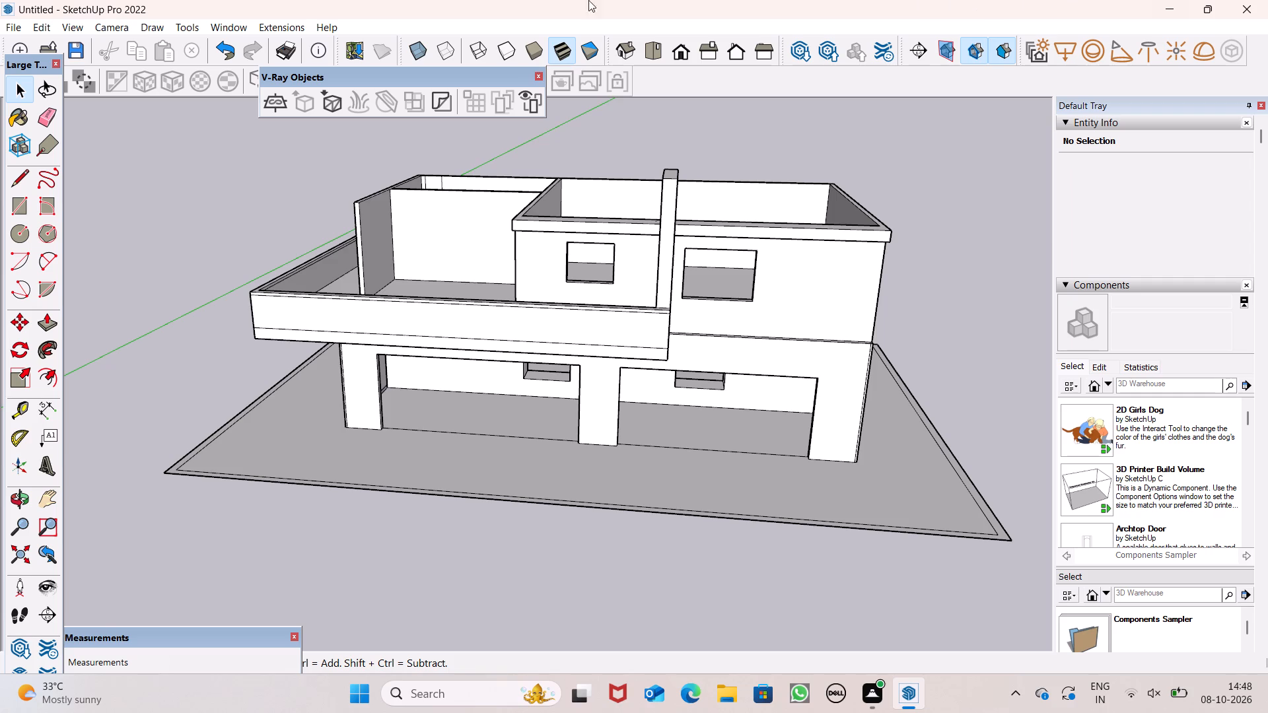
Review the house's front elevation and its upper storey layout from above.
scroll(600, 258, "down", 4)
middle_click_drag(665, 326, 703, 259)
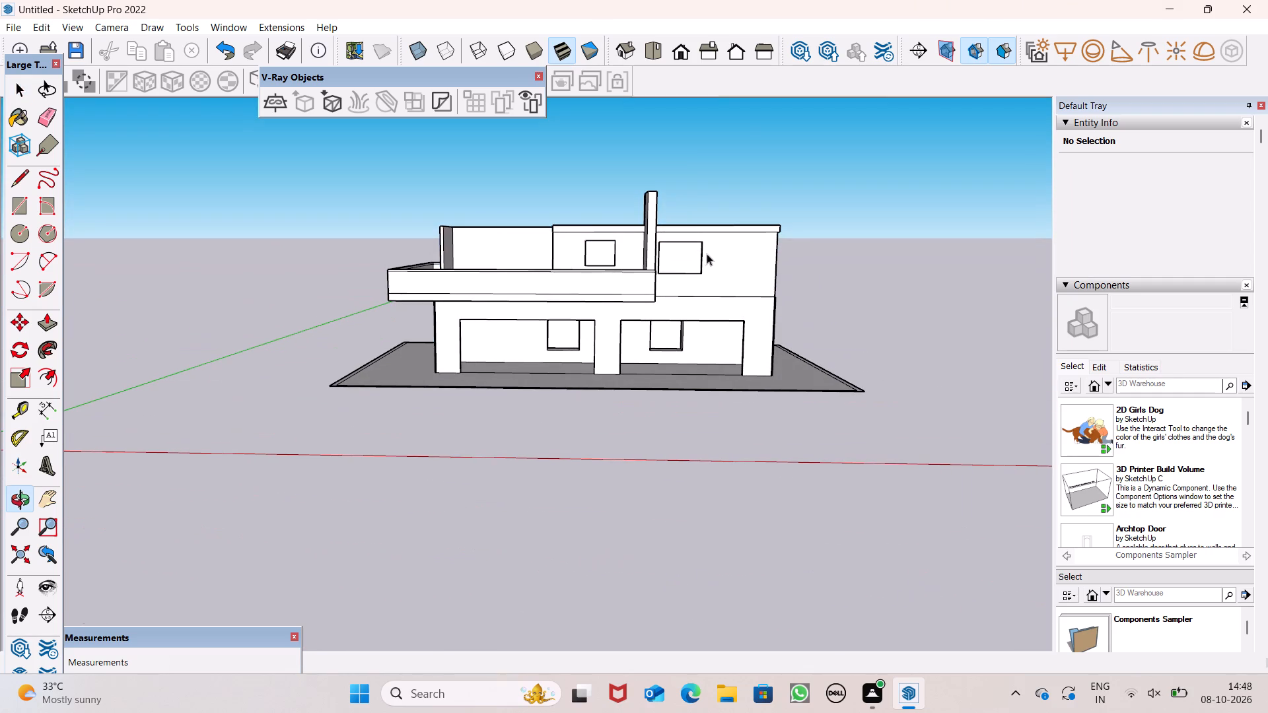
scroll(754, 87, "up", 1)
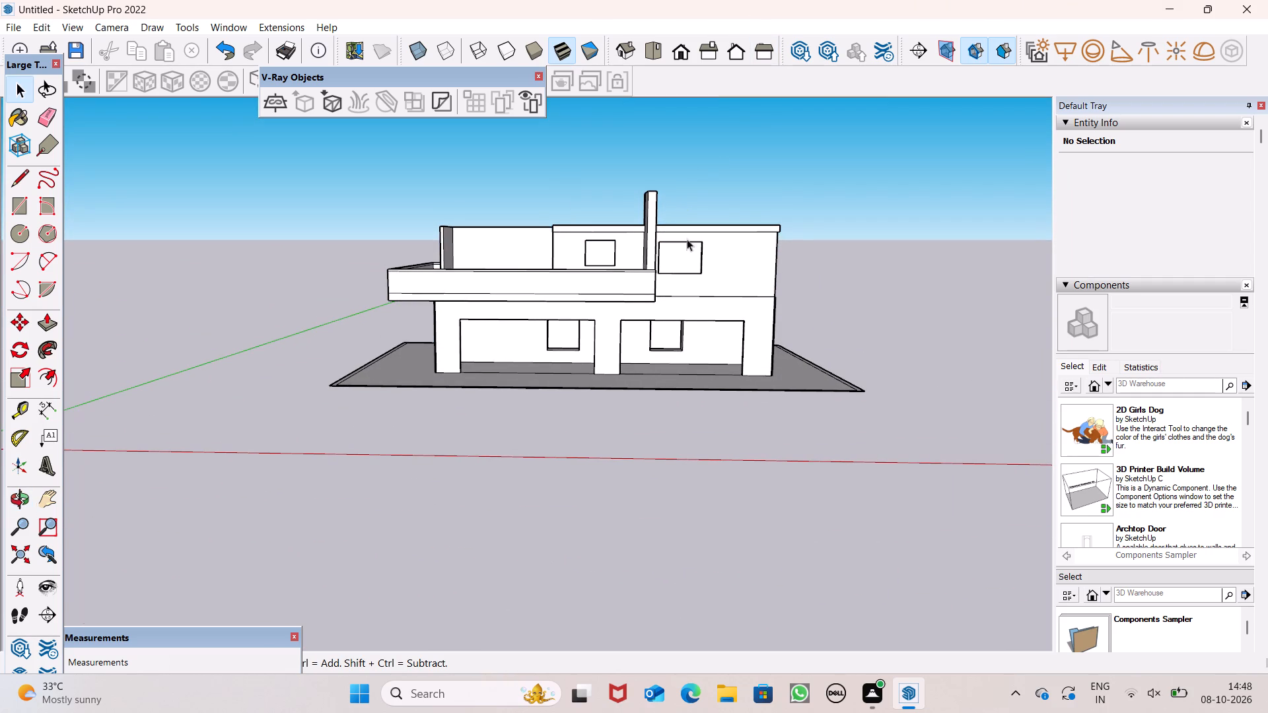
scroll(689, 264, "up", 4)
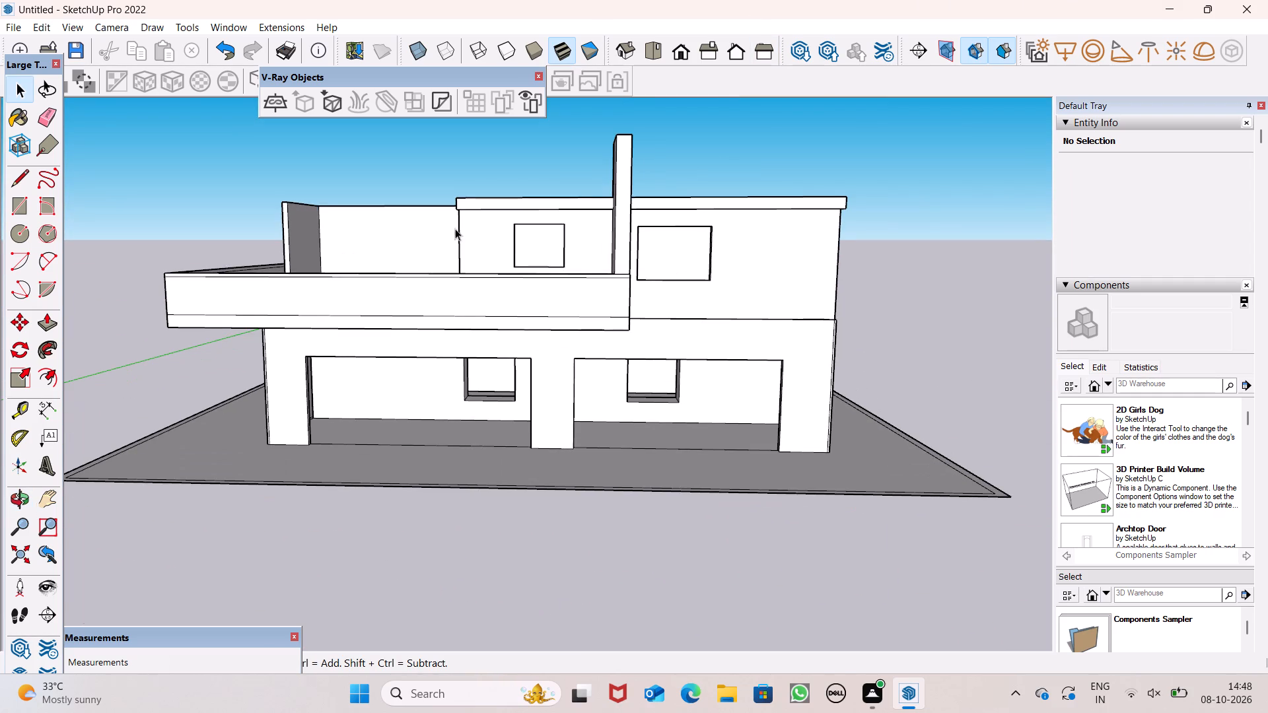
scroll(456, 228, "down", 6)
middle_click_drag(481, 250, 465, 537)
Push/Pull the free end of the balcony-side room wall forward to the room floor's front corner.
scroll(465, 512, "up", 1)
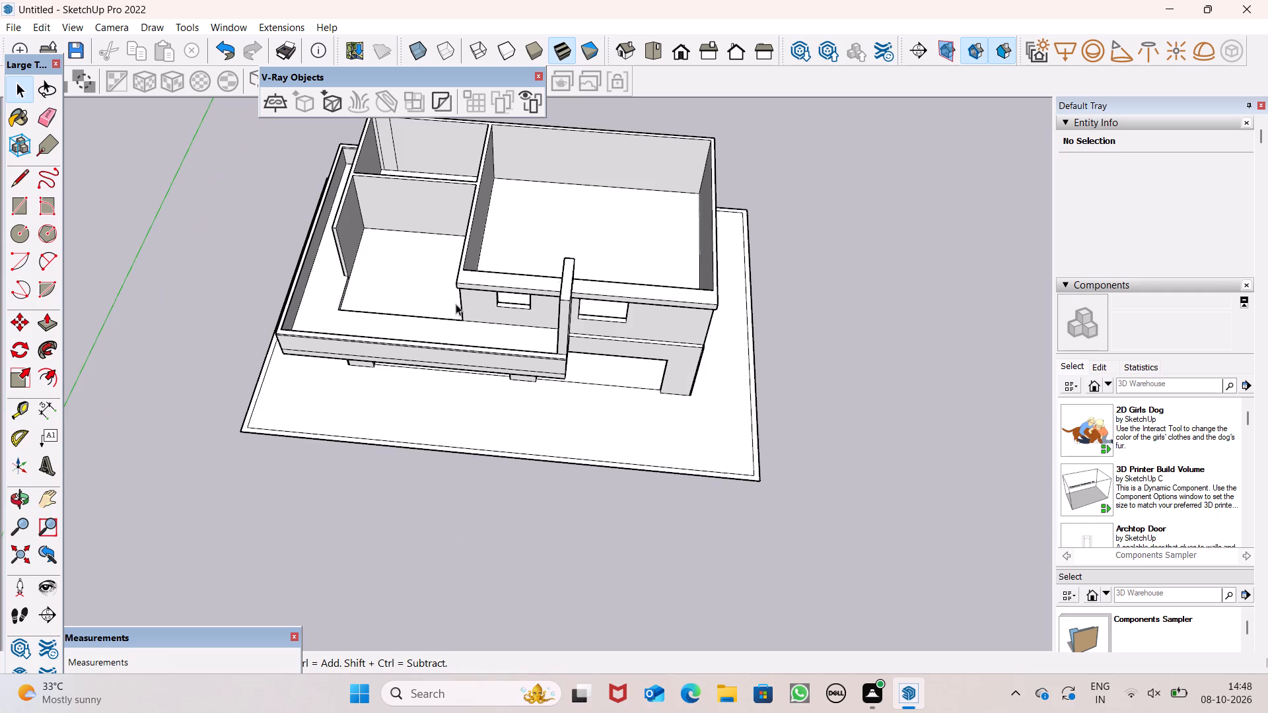
scroll(424, 228, "up", 3)
scroll(361, 263, "up", 3)
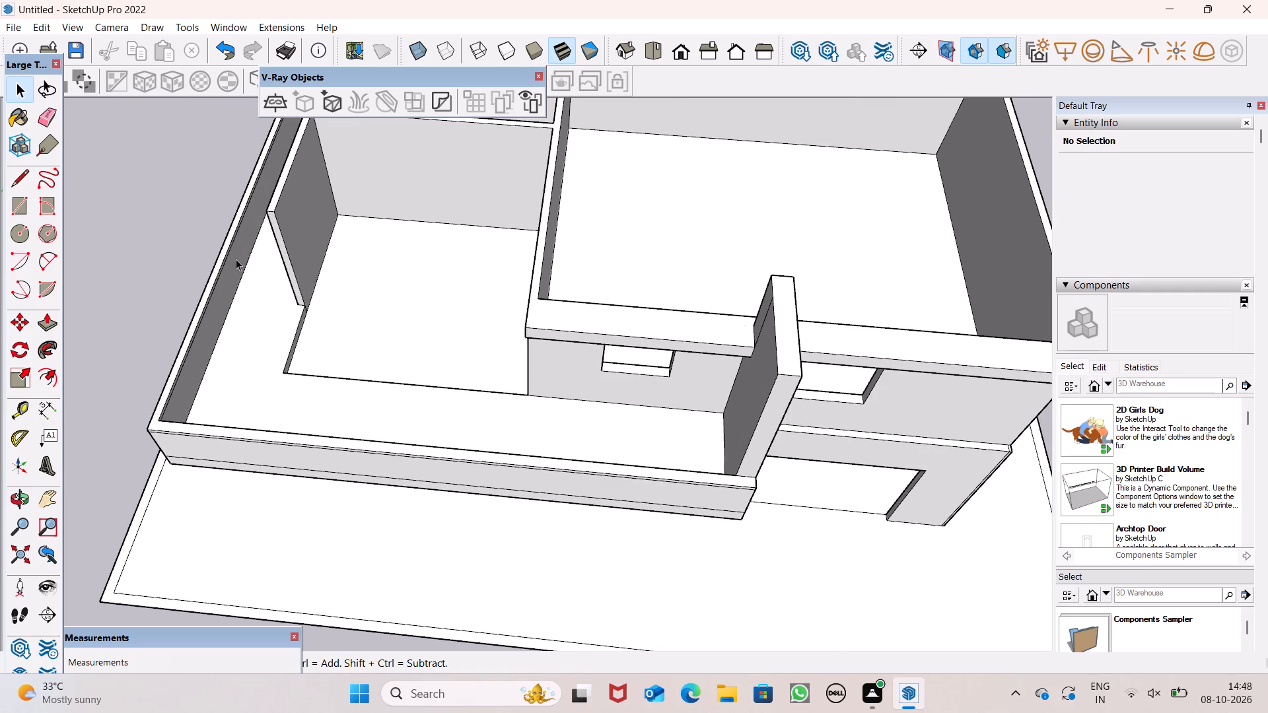
middle_click(229, 268)
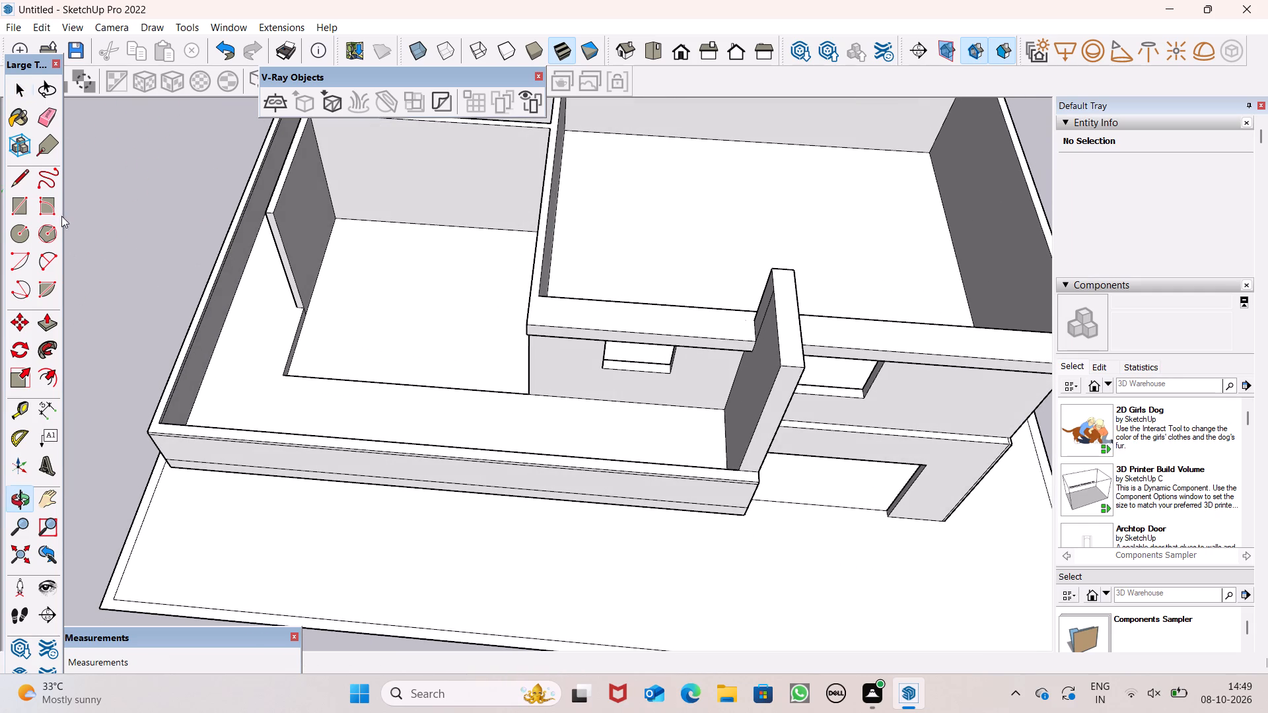
left_click_drag(48, 325, 61, 323)
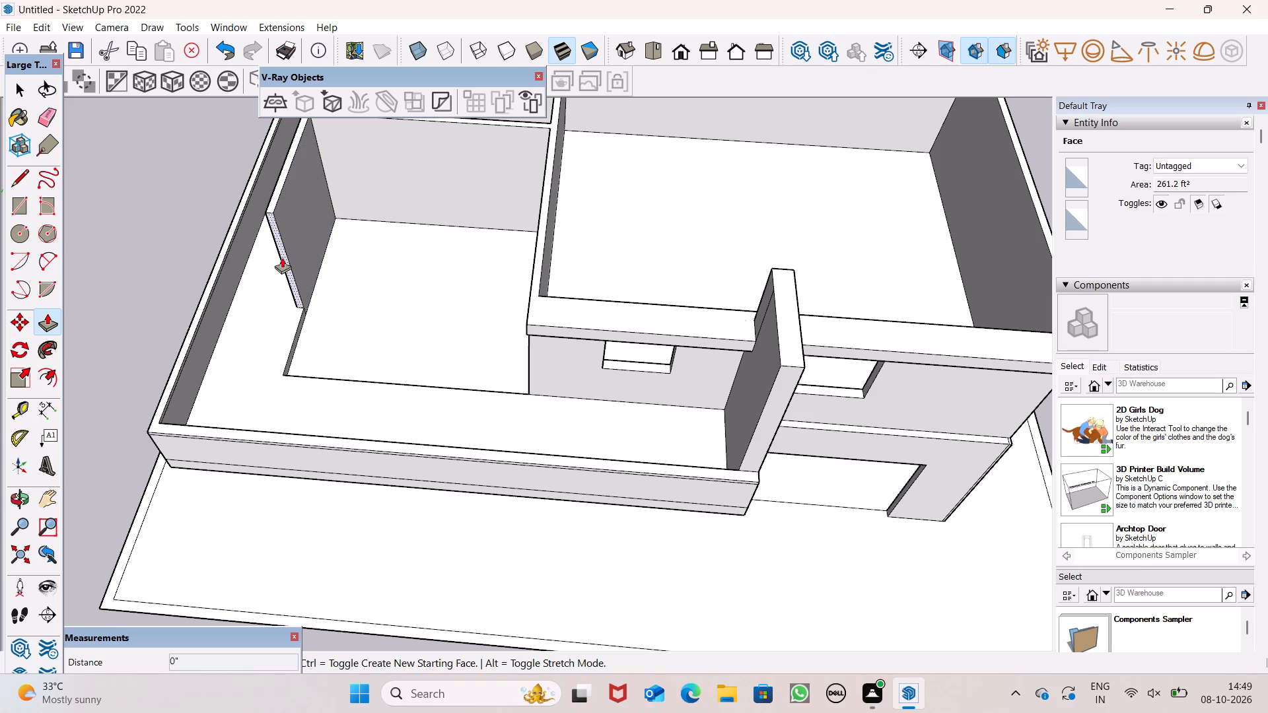
left_click_drag(282, 257, 286, 338)
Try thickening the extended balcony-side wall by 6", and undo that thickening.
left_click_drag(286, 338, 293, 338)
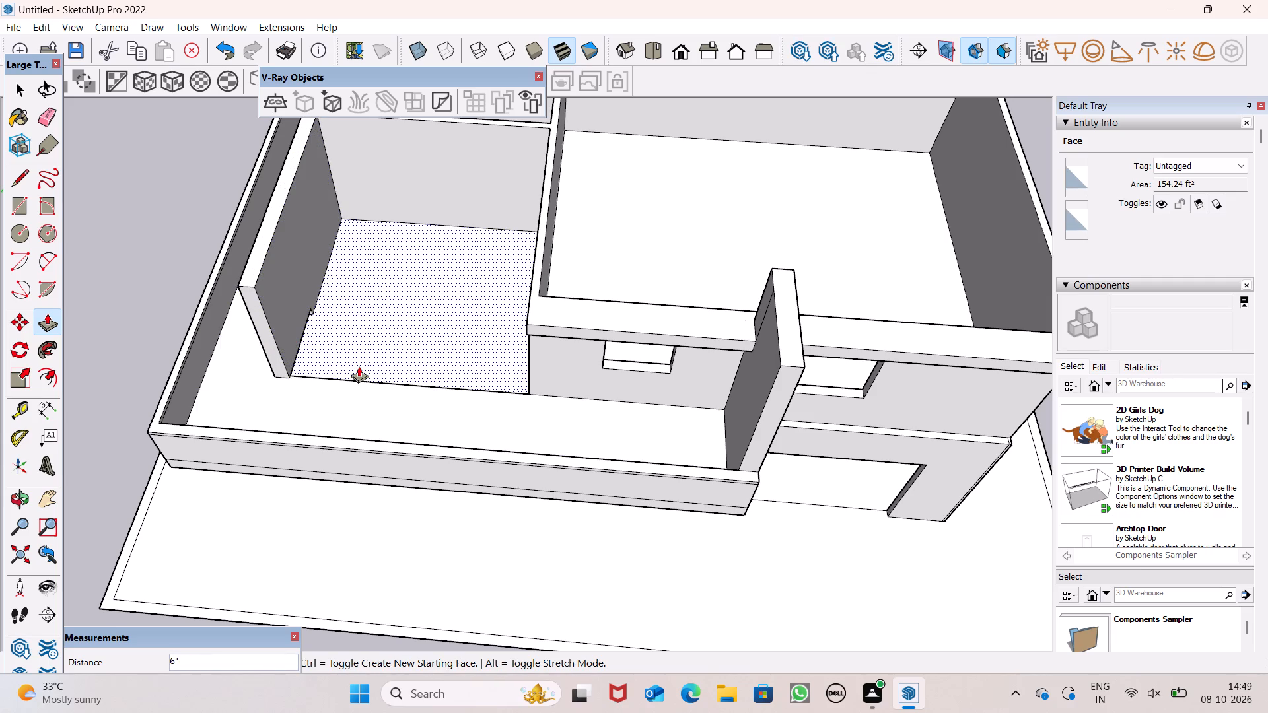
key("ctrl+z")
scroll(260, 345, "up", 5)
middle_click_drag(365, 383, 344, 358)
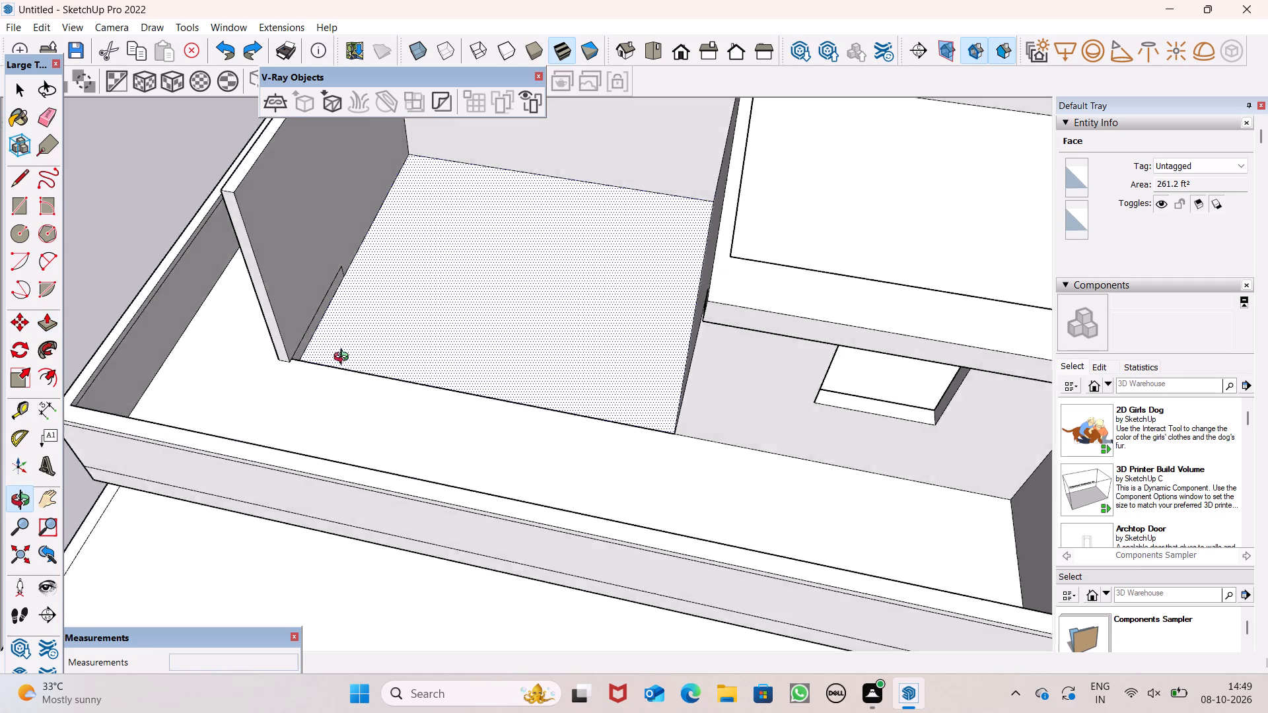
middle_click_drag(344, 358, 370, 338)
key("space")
Draw short lines on the wall tops to close roof faces over the small rear room and the large adjoining room.
scroll(357, 323, "down", 2)
scroll(344, 343, "up", 1)
scroll(376, 350, "down", 7)
scroll(401, 386, "up", 1)
scroll(413, 331, "down", 2)
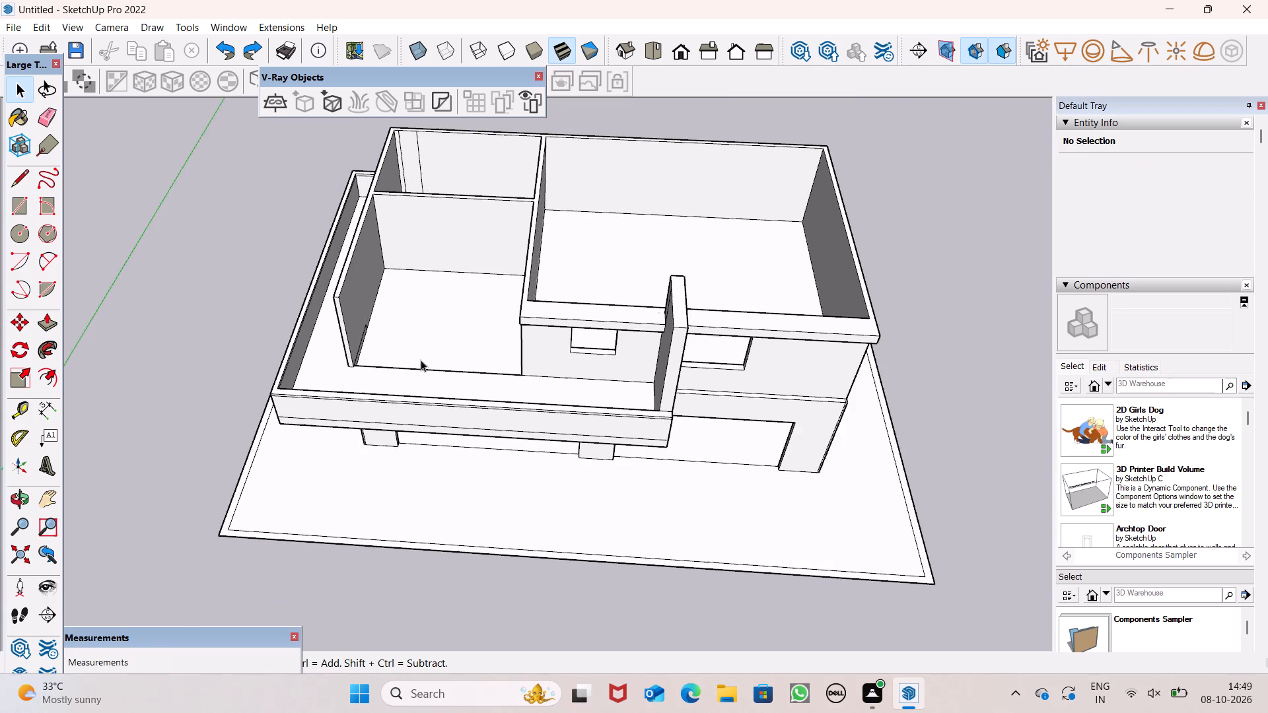
scroll(421, 360, "down", 4)
middle_click_drag(499, 325, 489, 440)
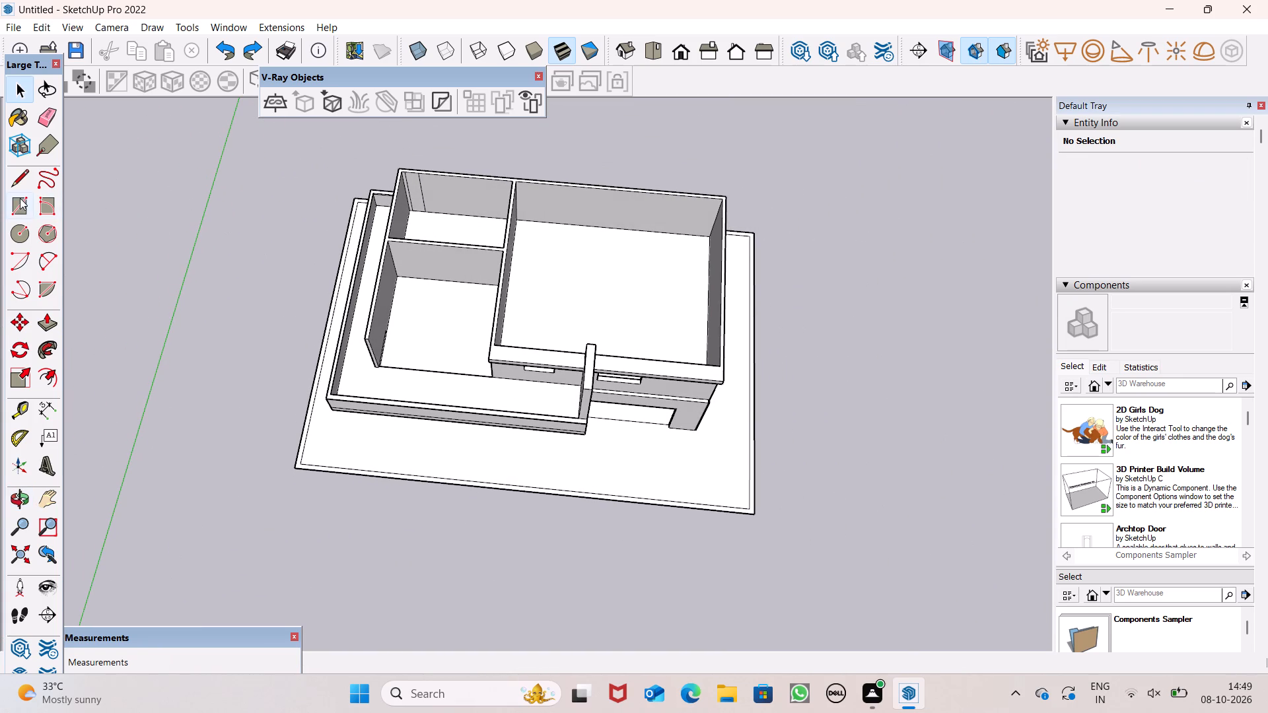
left_click(20, 198)
scroll(536, 205, "up", 4)
scroll(521, 216, "down", 1)
scroll(514, 219, "up", 1)
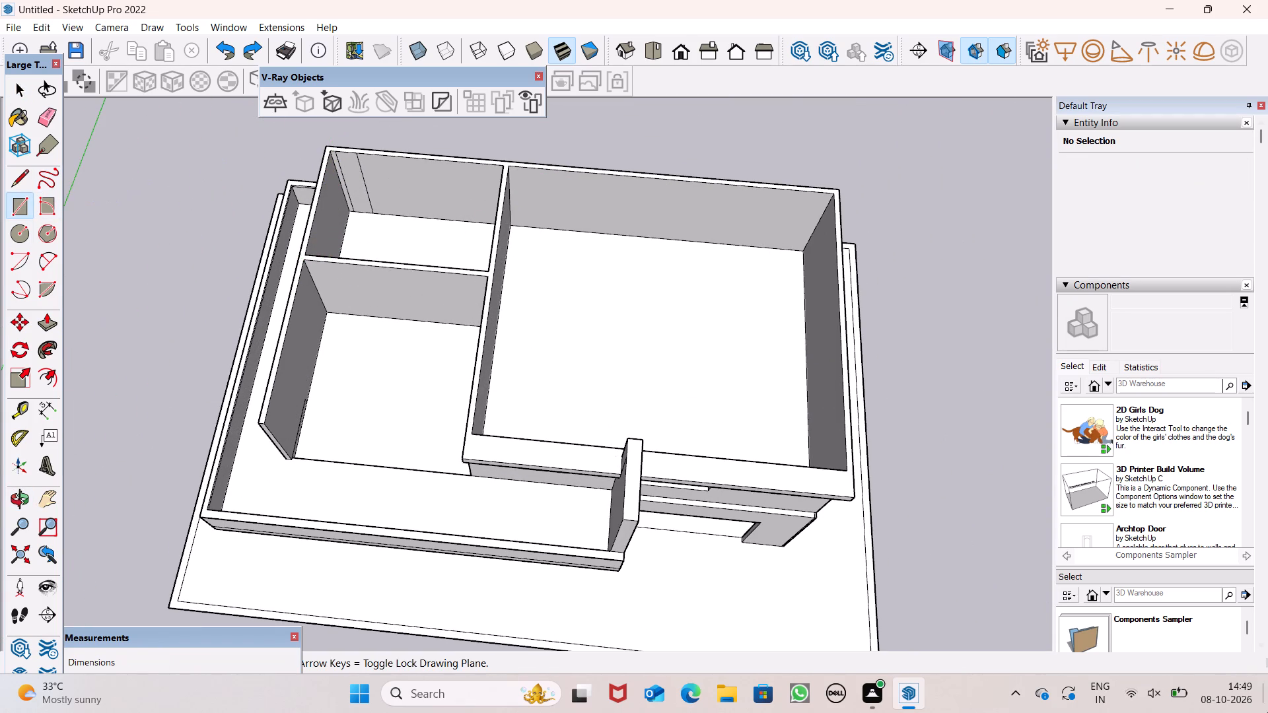
left_click(24, 178)
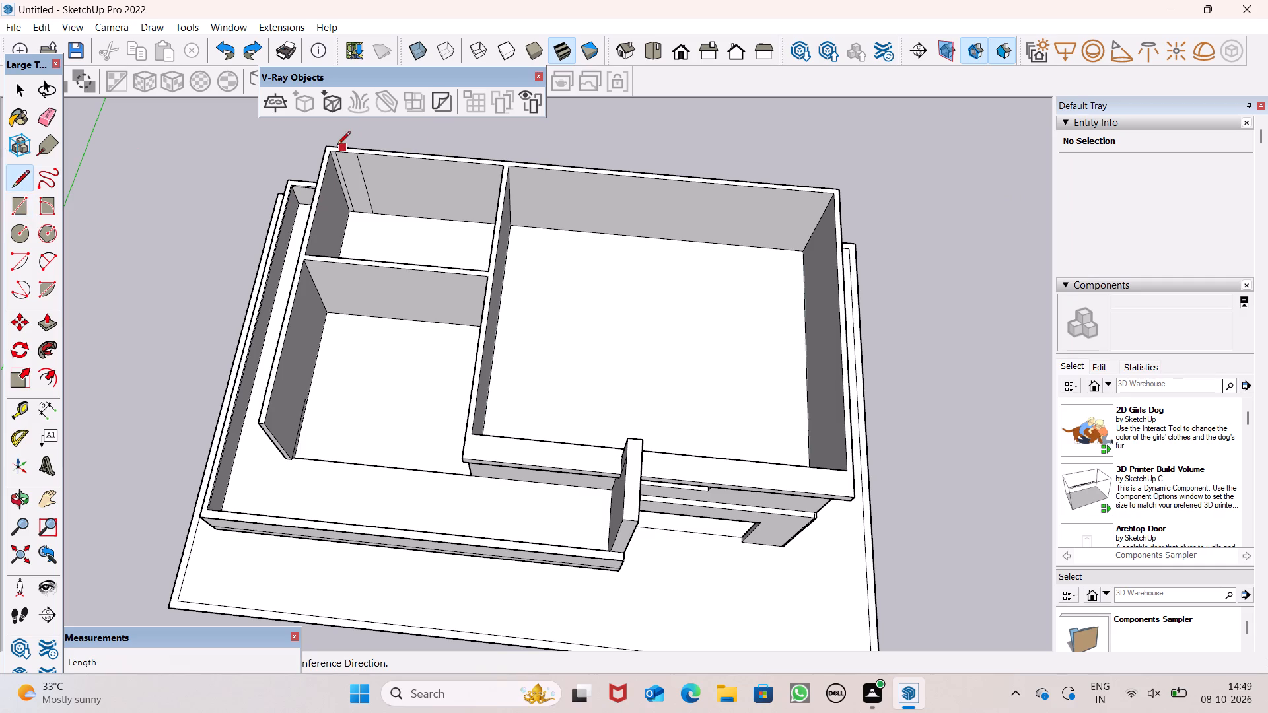
left_click(331, 154)
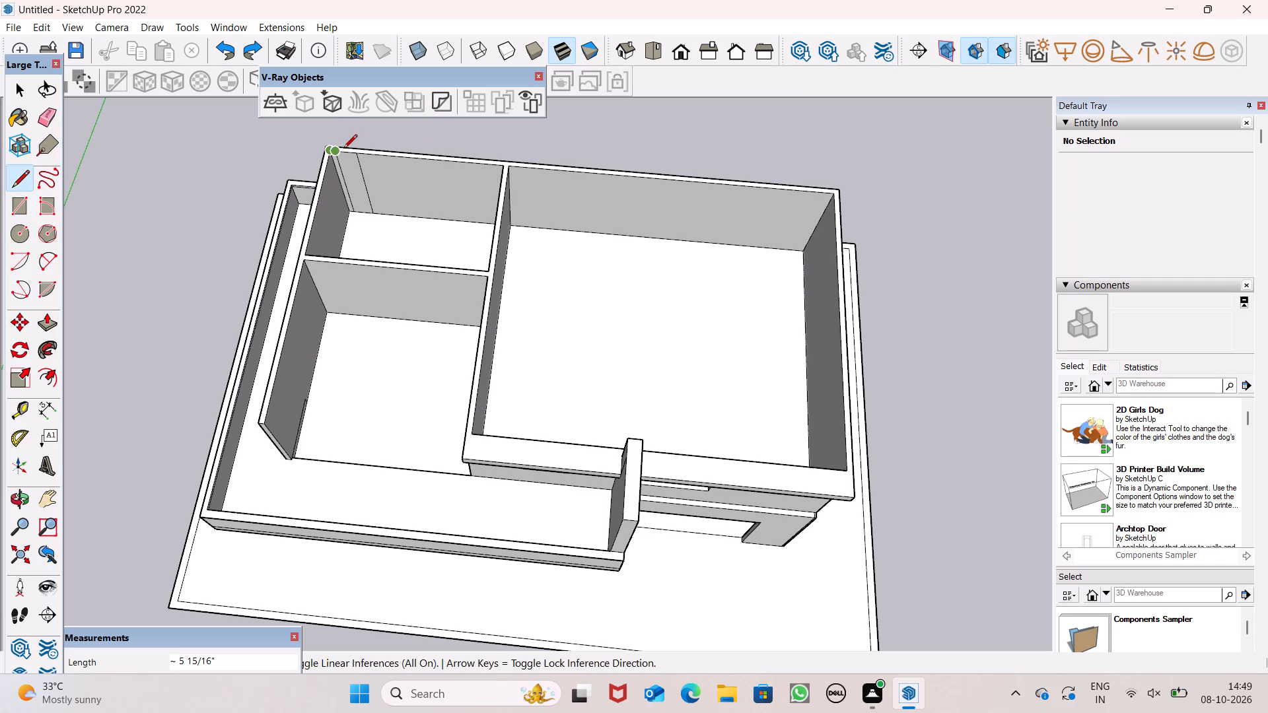
left_click(347, 156)
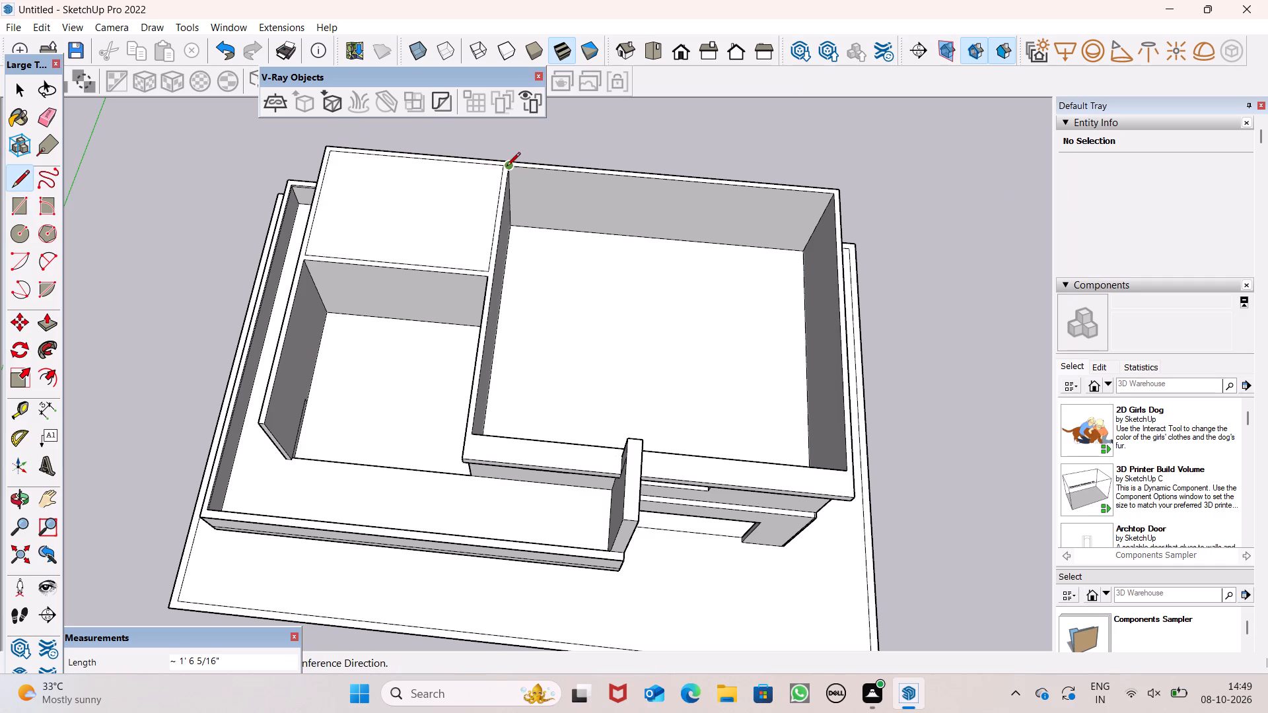
left_click(507, 167)
left_click(524, 165)
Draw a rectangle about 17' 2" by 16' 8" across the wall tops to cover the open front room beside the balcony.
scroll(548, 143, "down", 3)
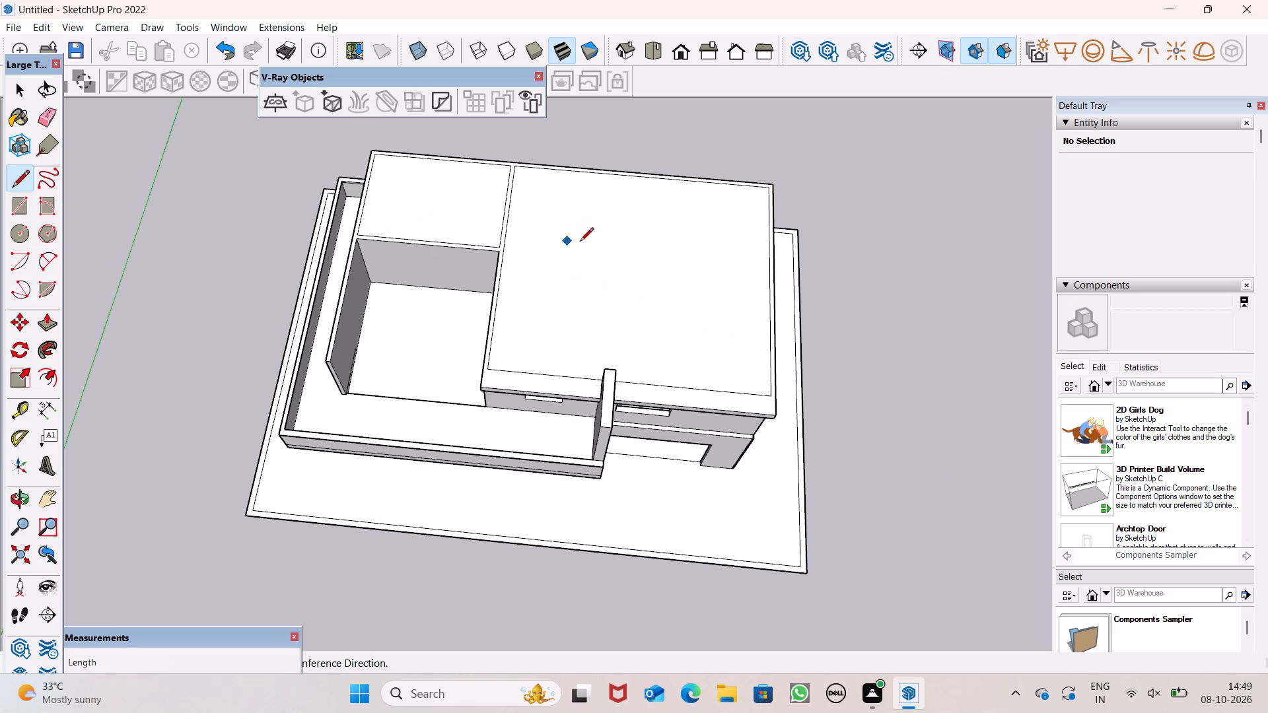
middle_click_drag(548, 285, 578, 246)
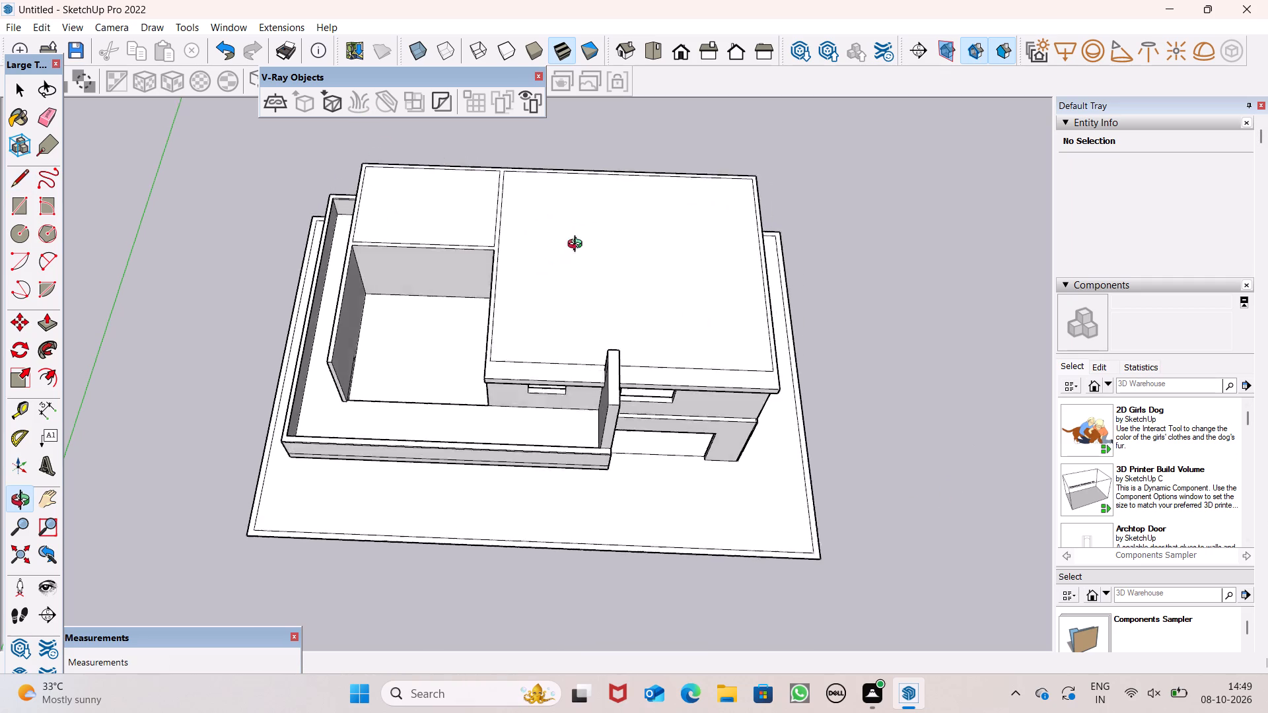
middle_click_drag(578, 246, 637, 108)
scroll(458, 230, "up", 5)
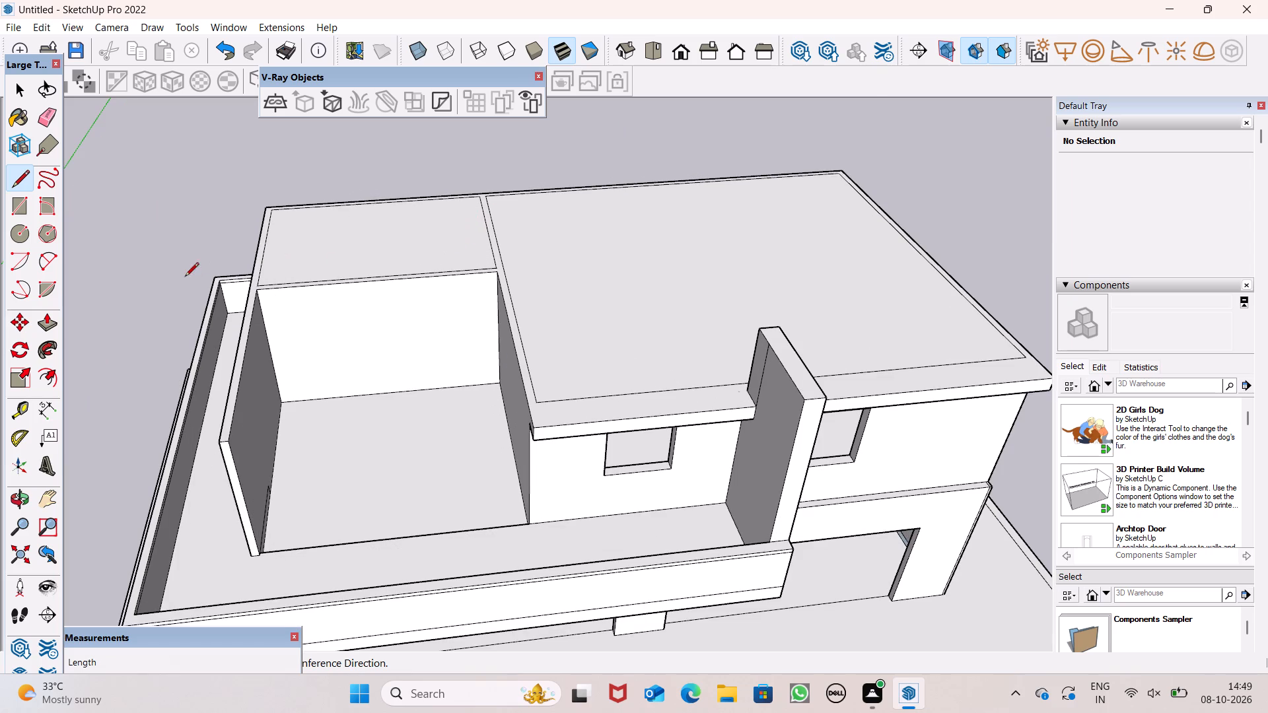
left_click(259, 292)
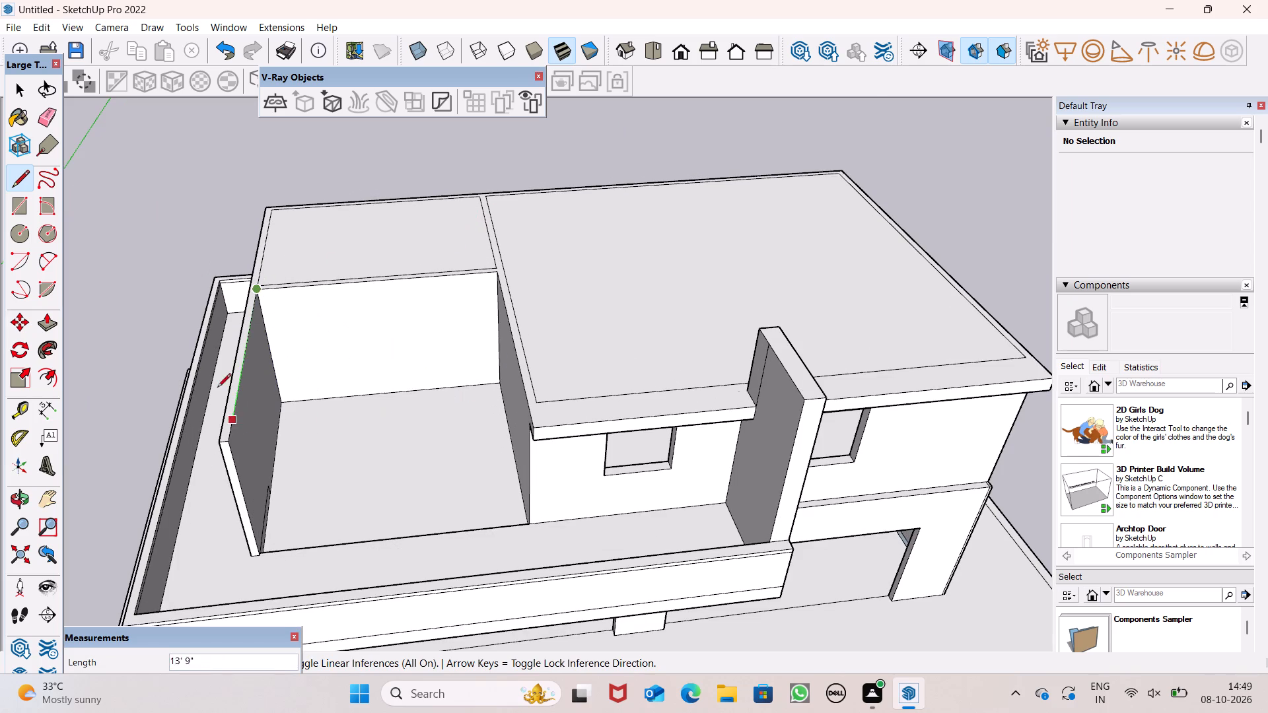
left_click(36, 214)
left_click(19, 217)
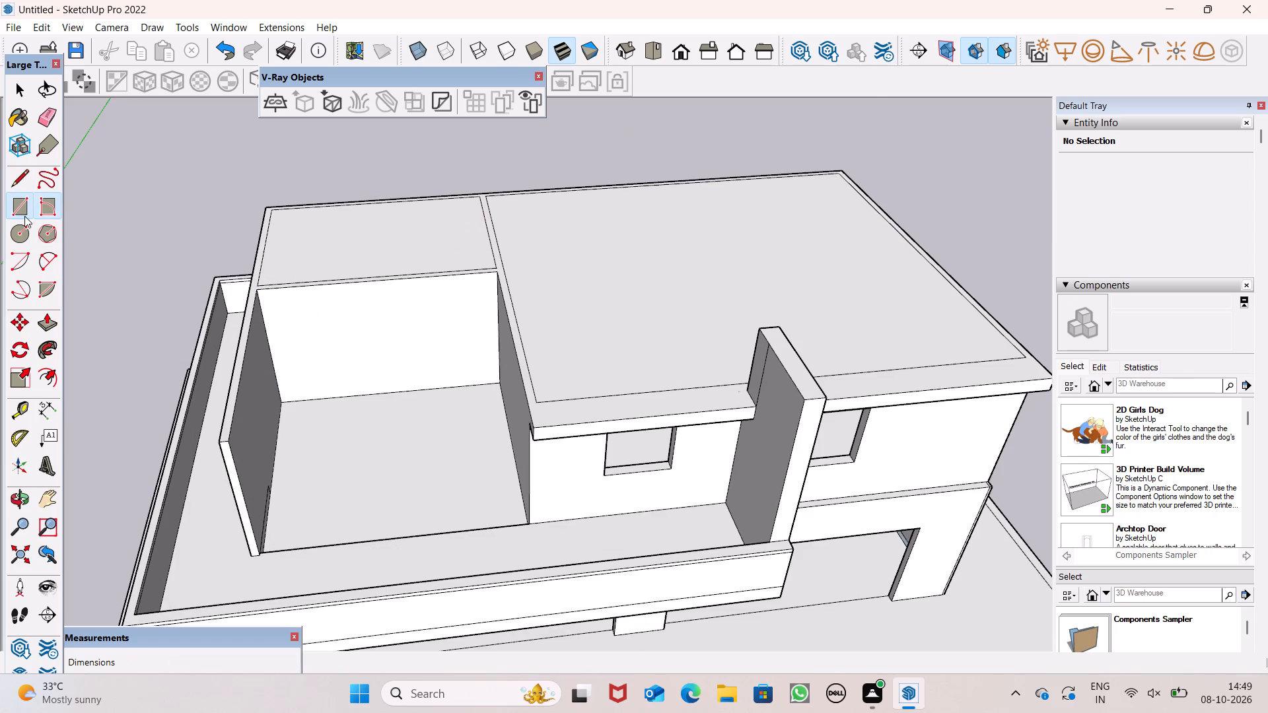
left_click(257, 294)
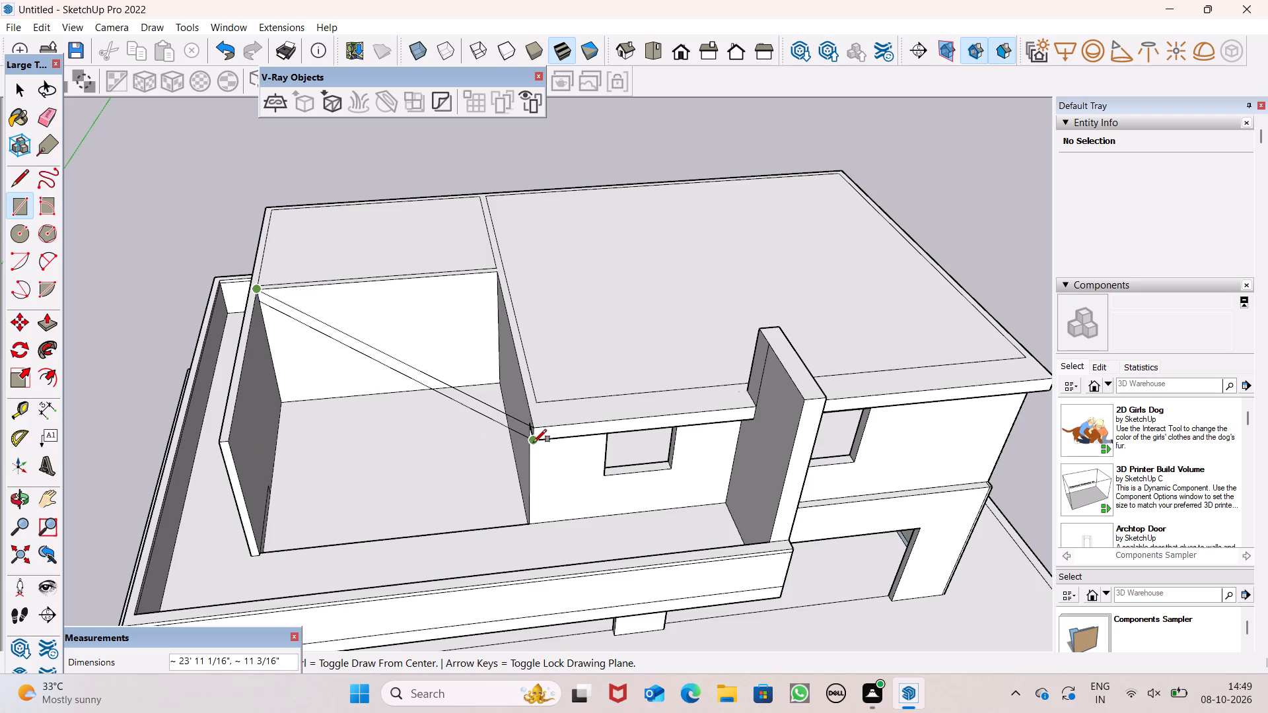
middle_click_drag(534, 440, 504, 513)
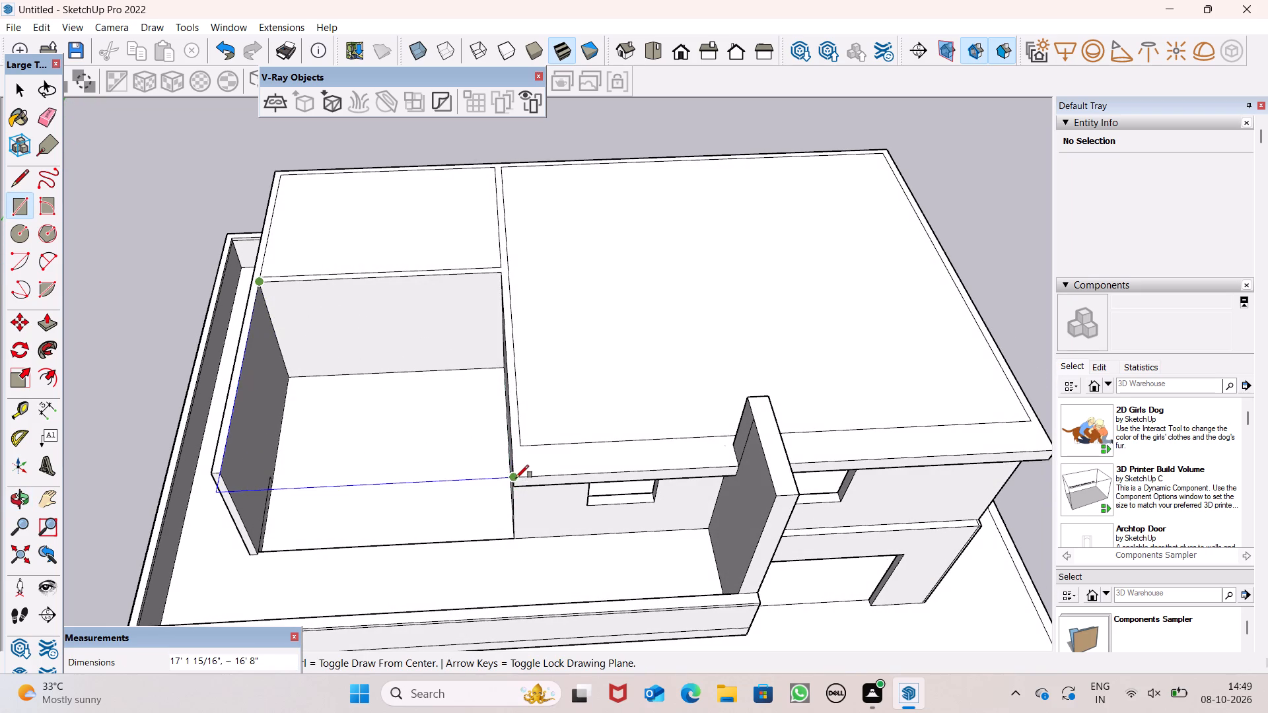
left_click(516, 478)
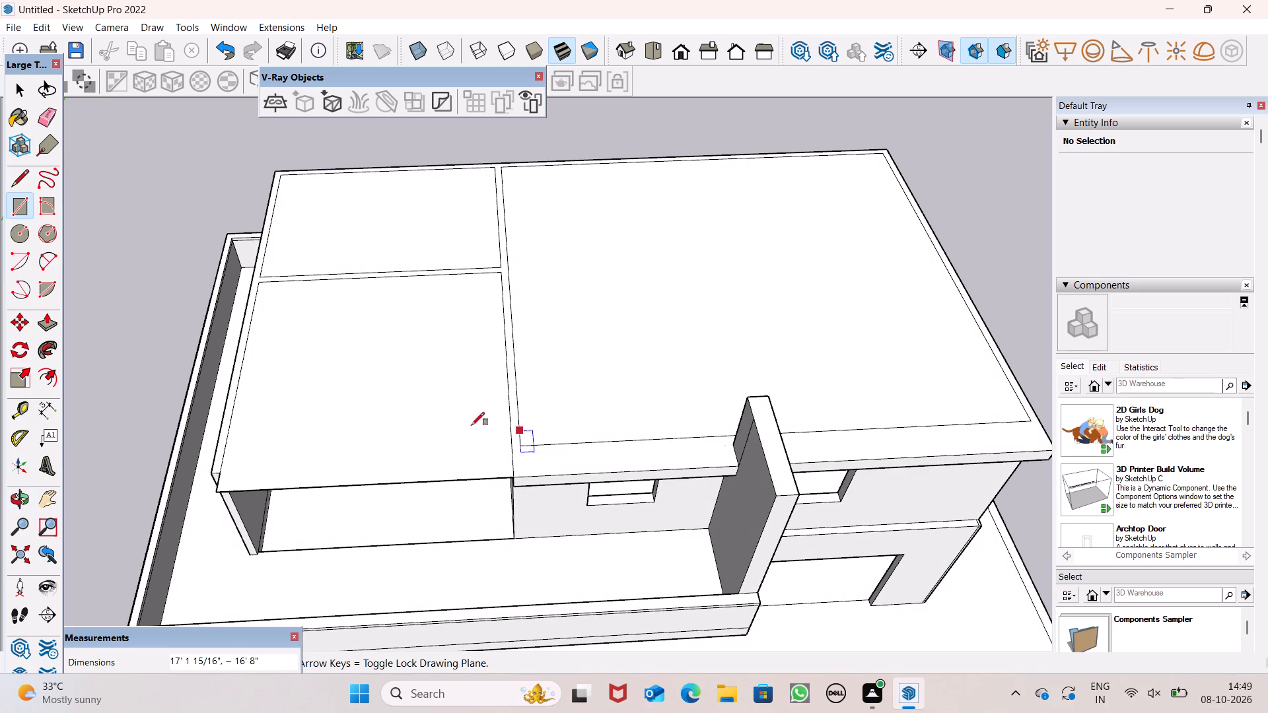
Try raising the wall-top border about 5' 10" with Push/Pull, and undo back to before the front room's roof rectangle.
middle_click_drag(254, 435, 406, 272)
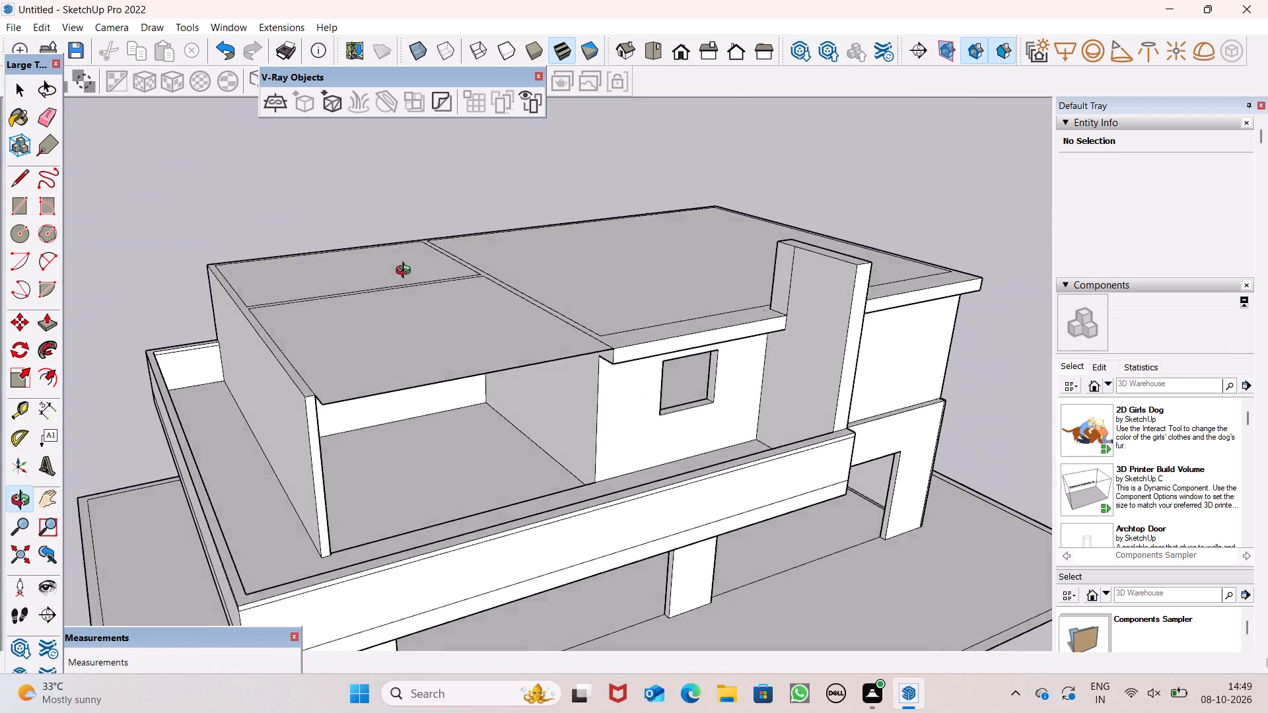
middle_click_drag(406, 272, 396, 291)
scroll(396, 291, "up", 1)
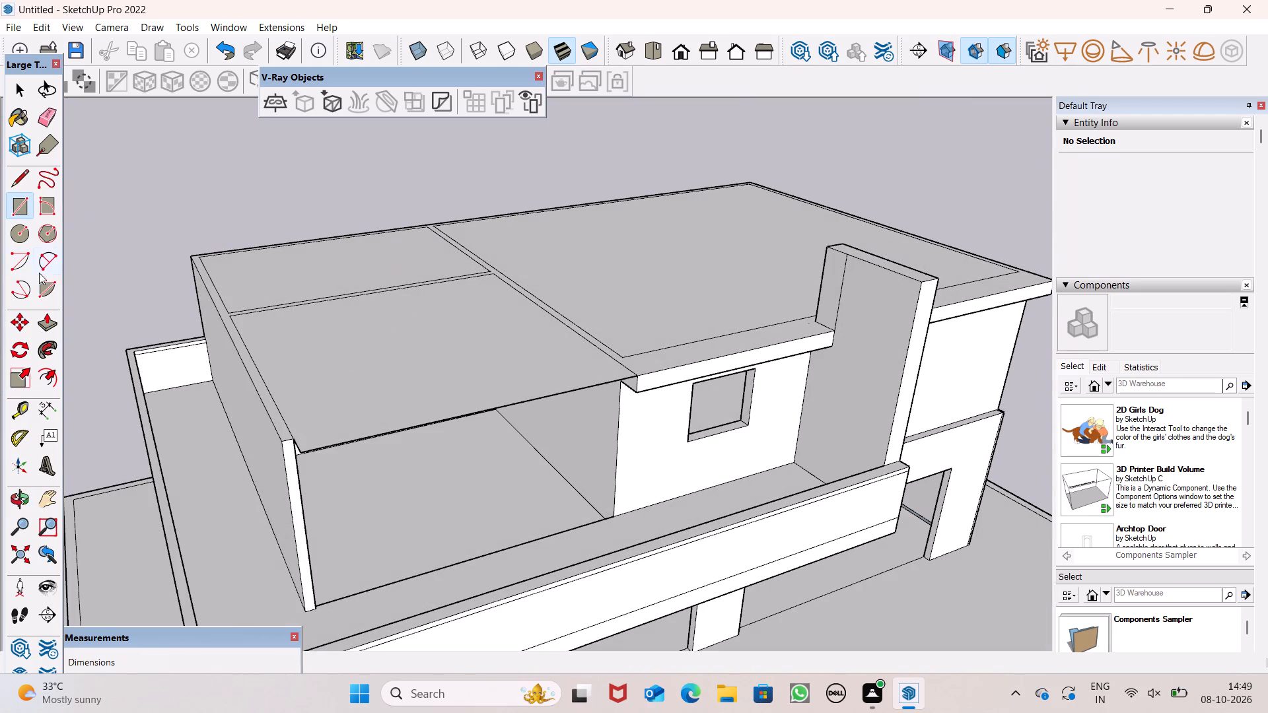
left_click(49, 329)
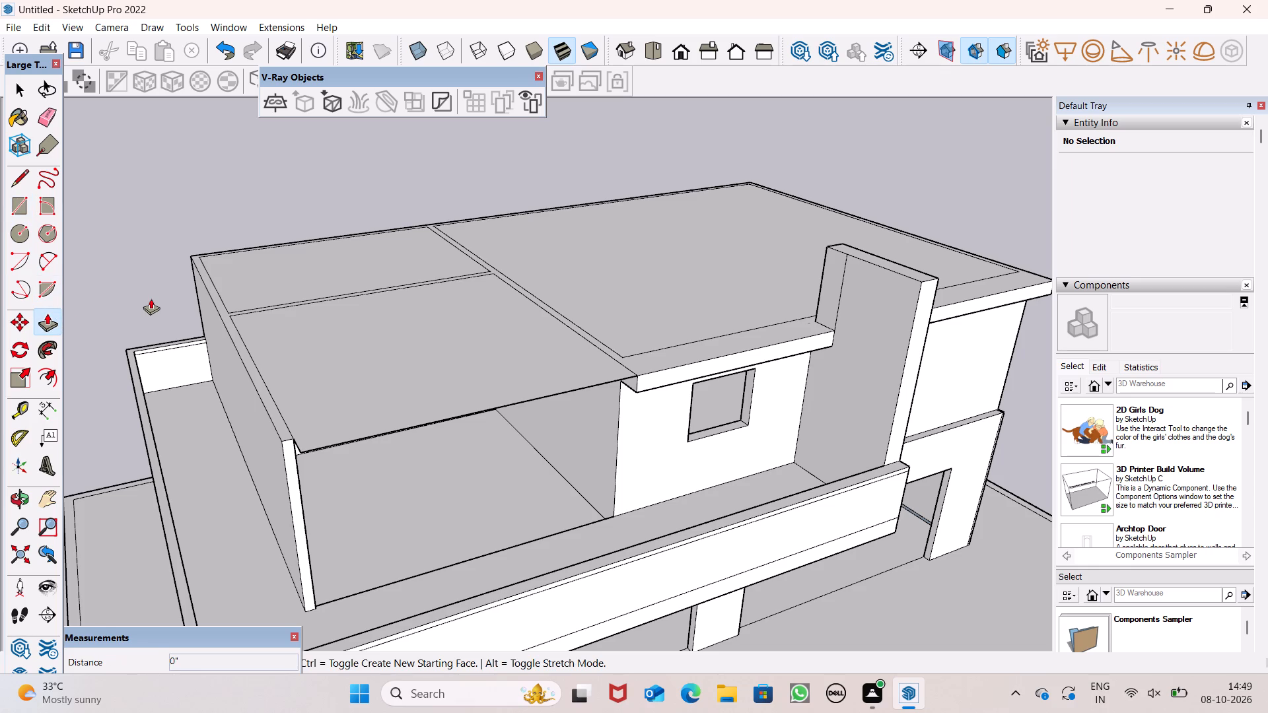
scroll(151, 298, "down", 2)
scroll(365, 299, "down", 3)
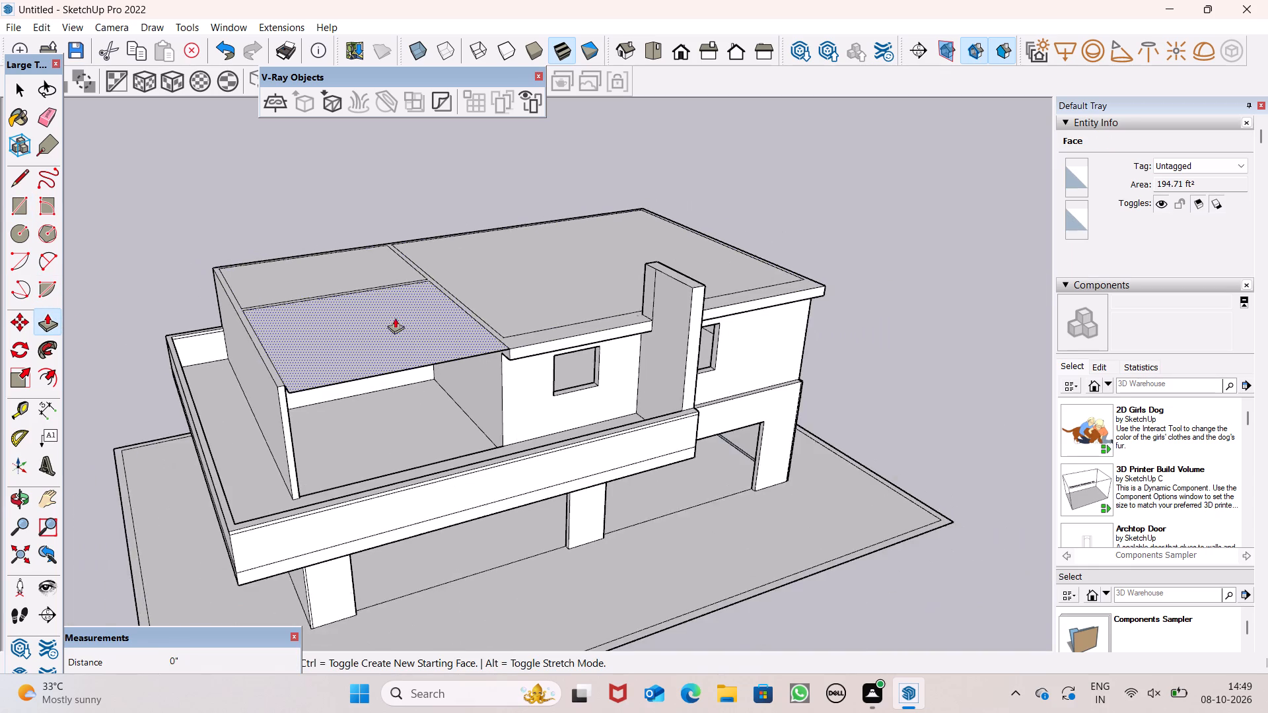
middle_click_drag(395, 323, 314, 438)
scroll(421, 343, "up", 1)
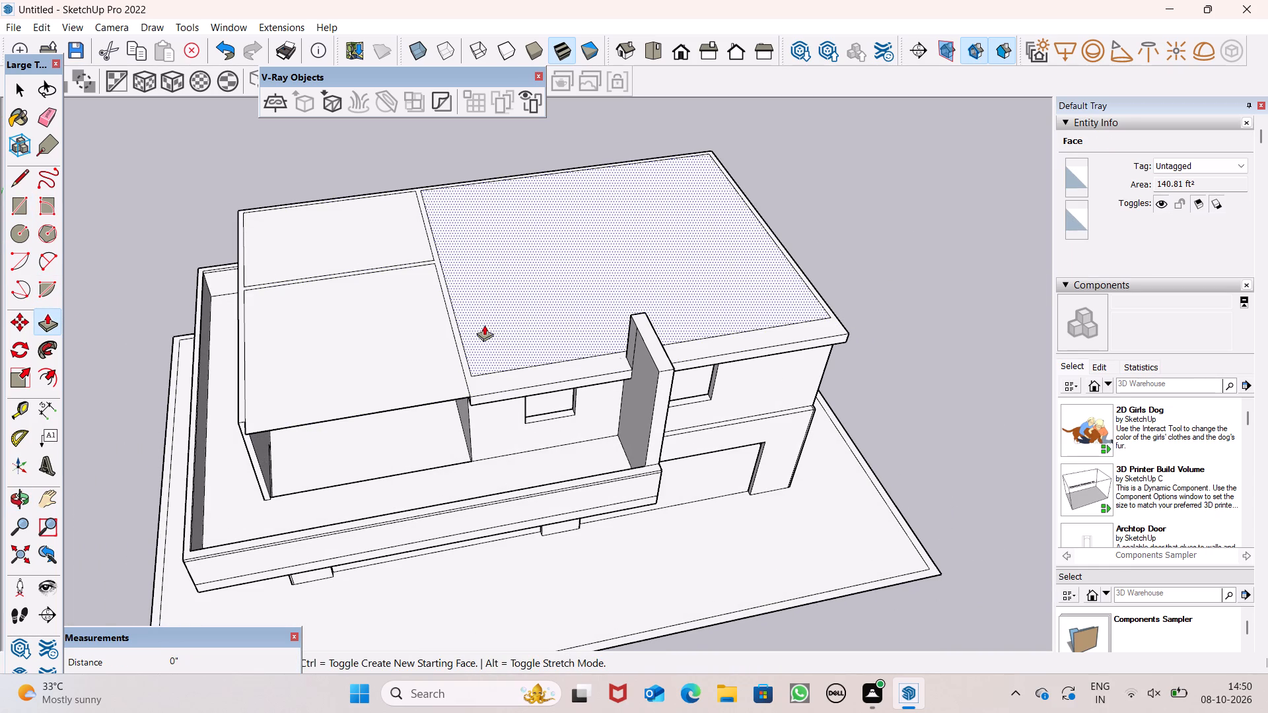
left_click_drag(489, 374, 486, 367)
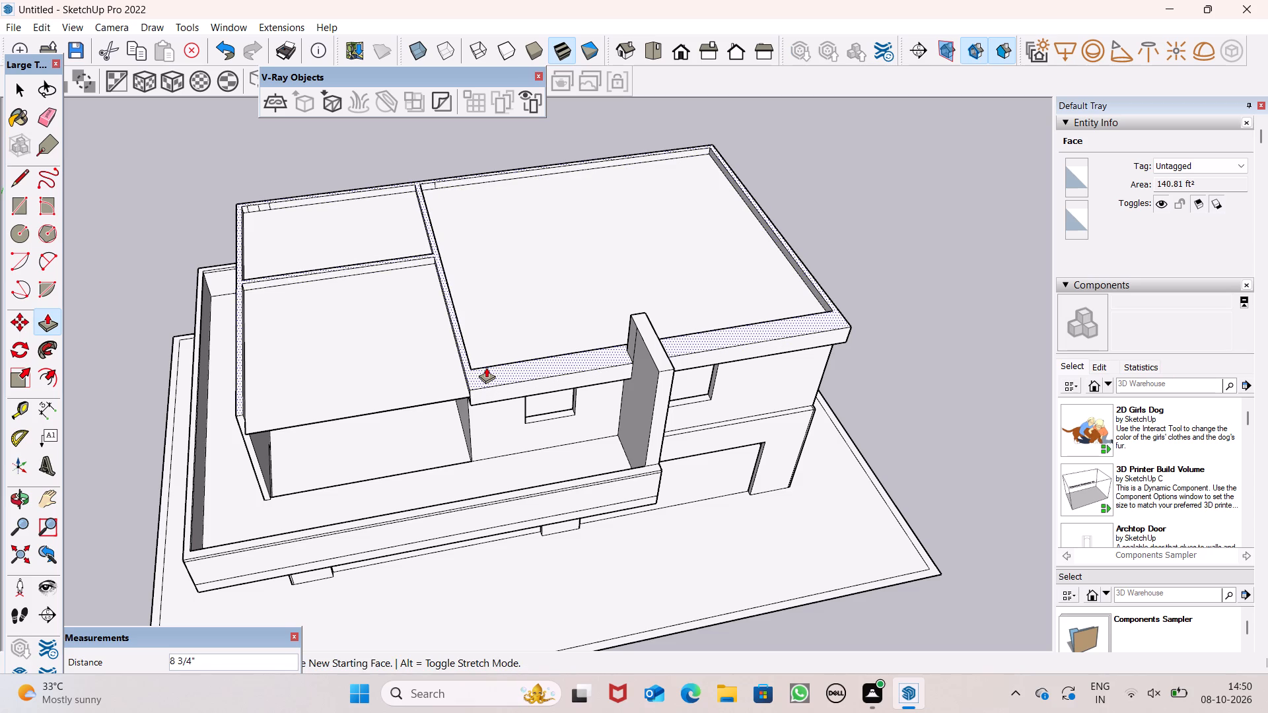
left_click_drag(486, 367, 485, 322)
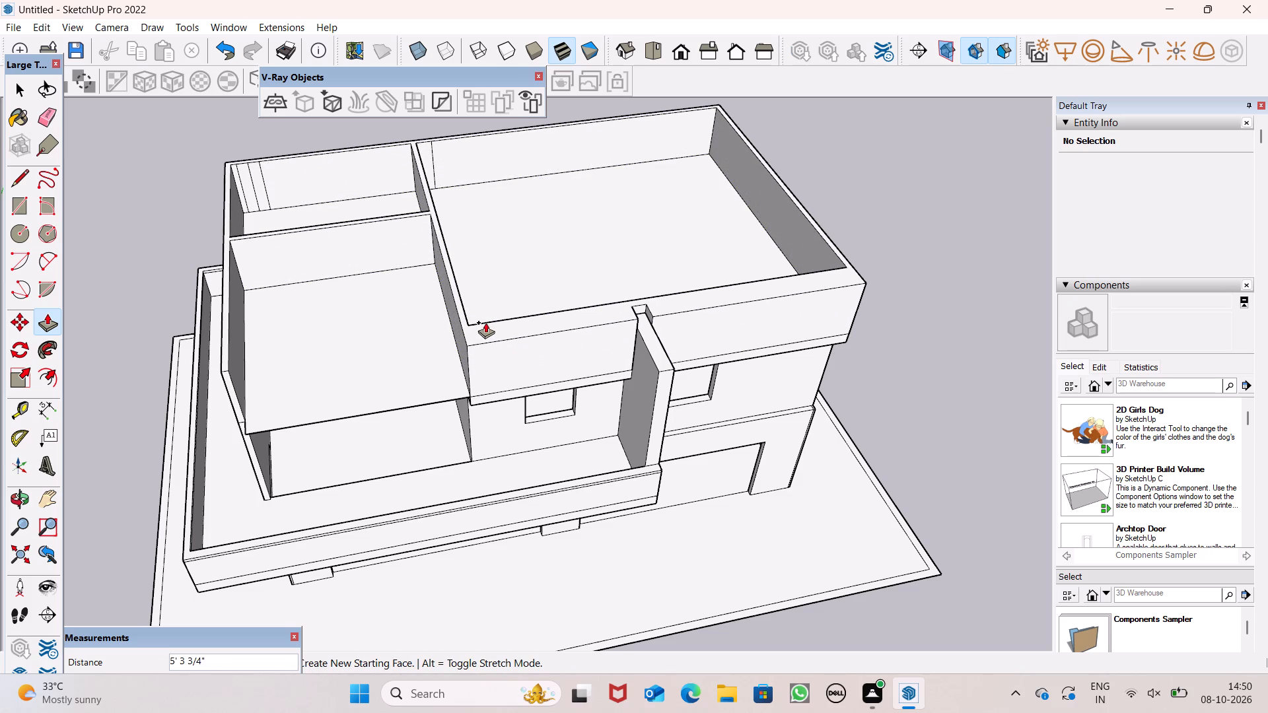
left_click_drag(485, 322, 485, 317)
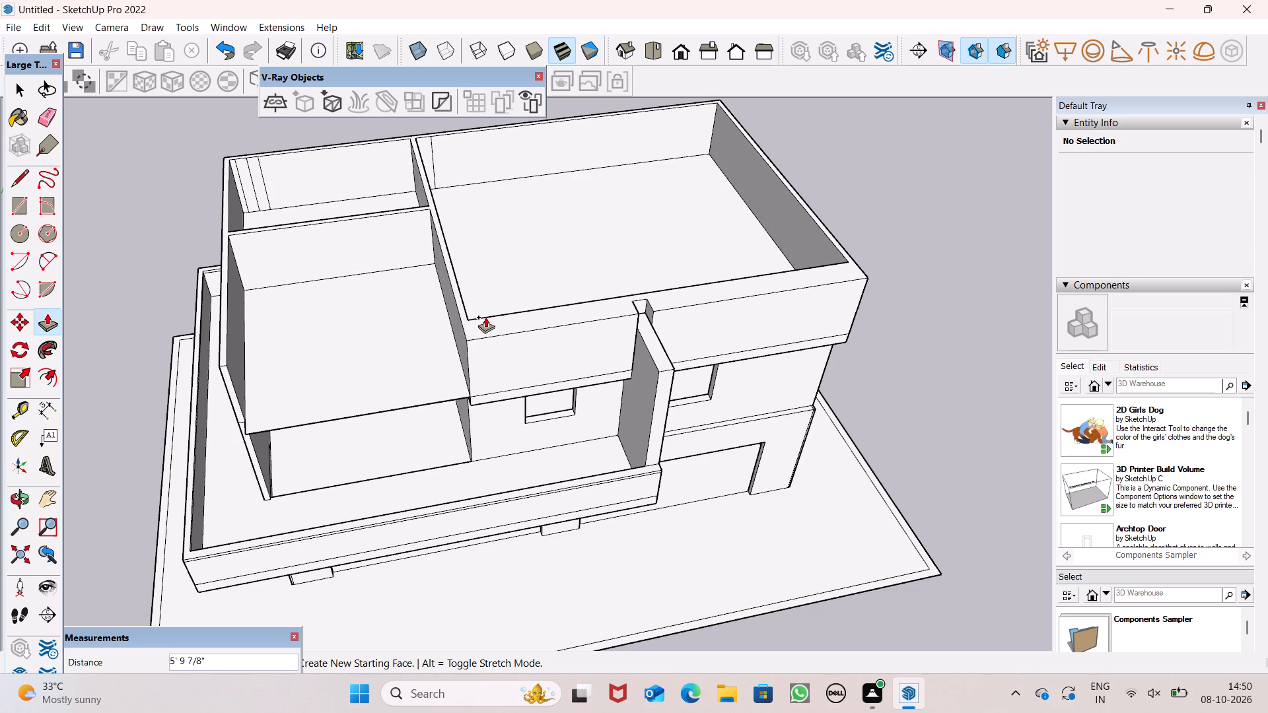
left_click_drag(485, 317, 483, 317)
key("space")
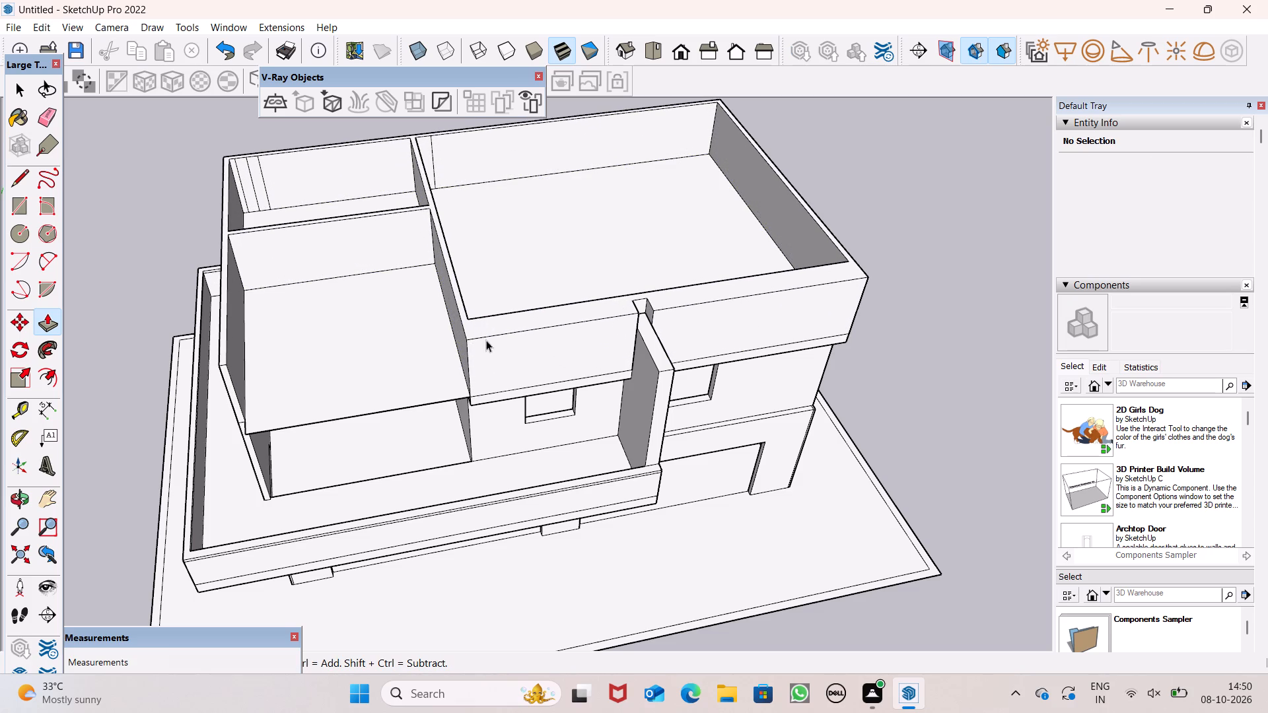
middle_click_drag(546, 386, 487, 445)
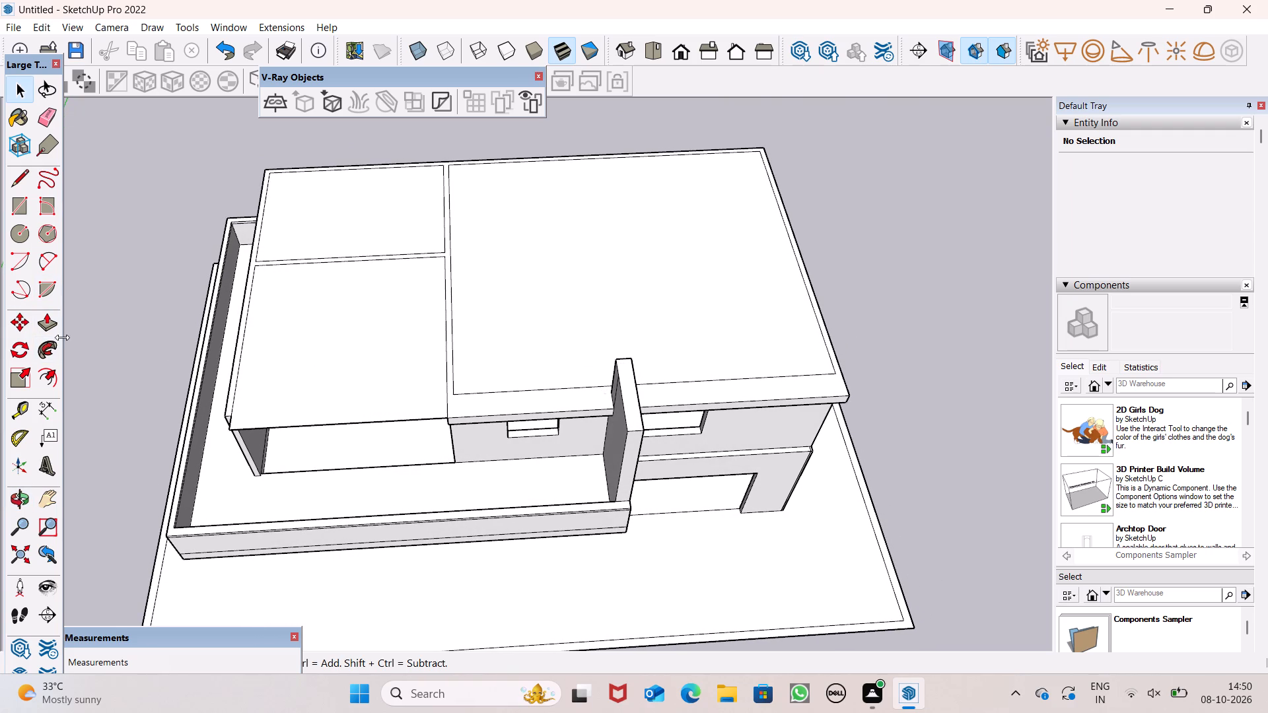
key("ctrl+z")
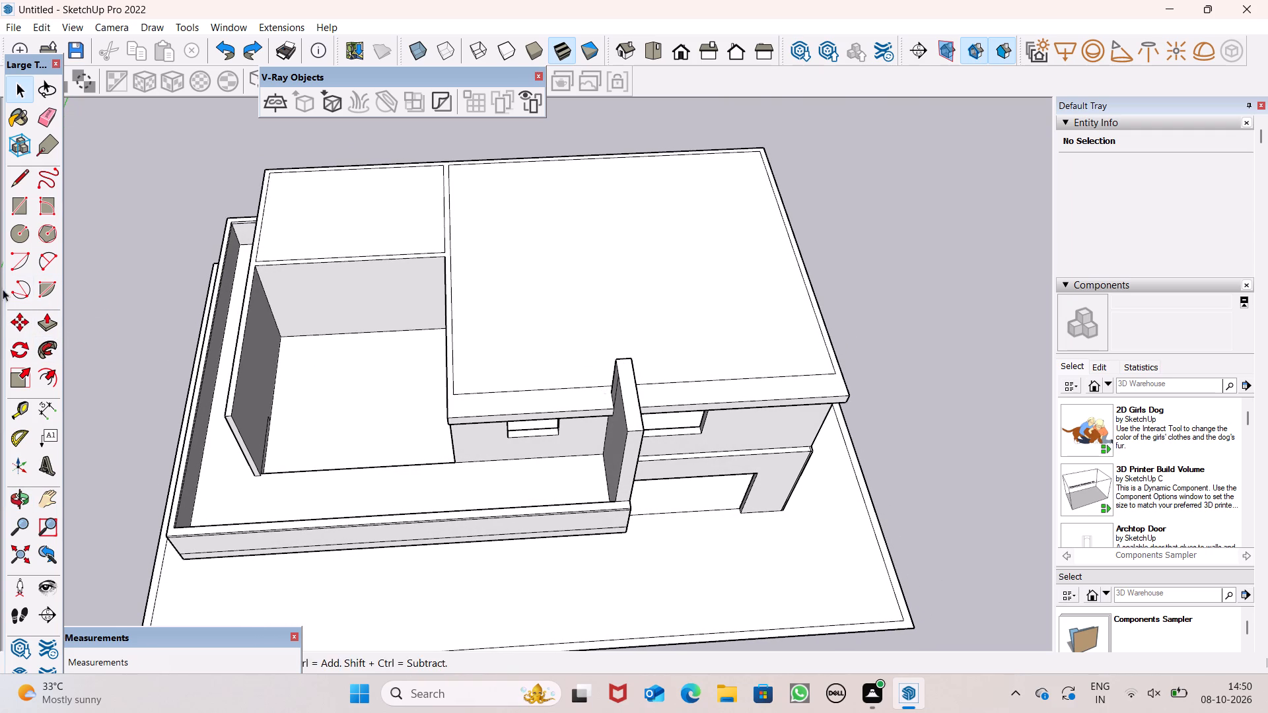
Draw a line about 12' 11" long across the front roof overhang, from the projecting fin wall's rear corner to the roof's side edge.
left_click(13, 177)
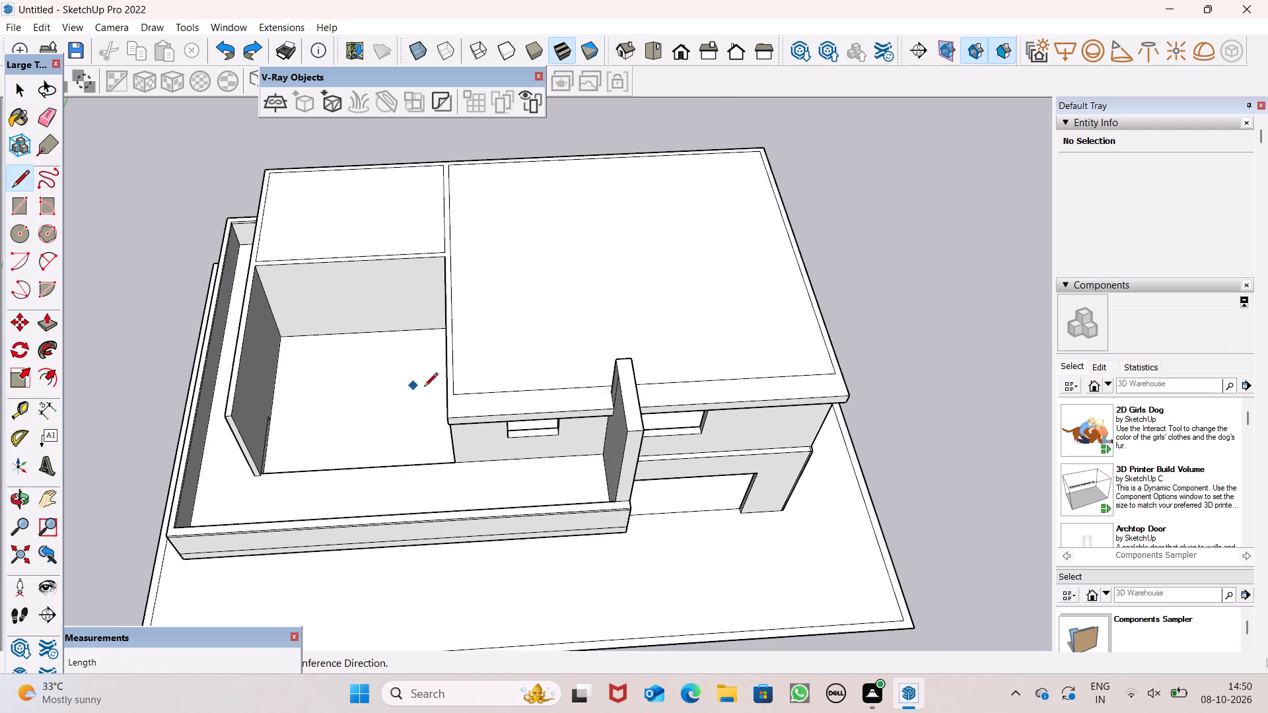
scroll(452, 390, "up", 12)
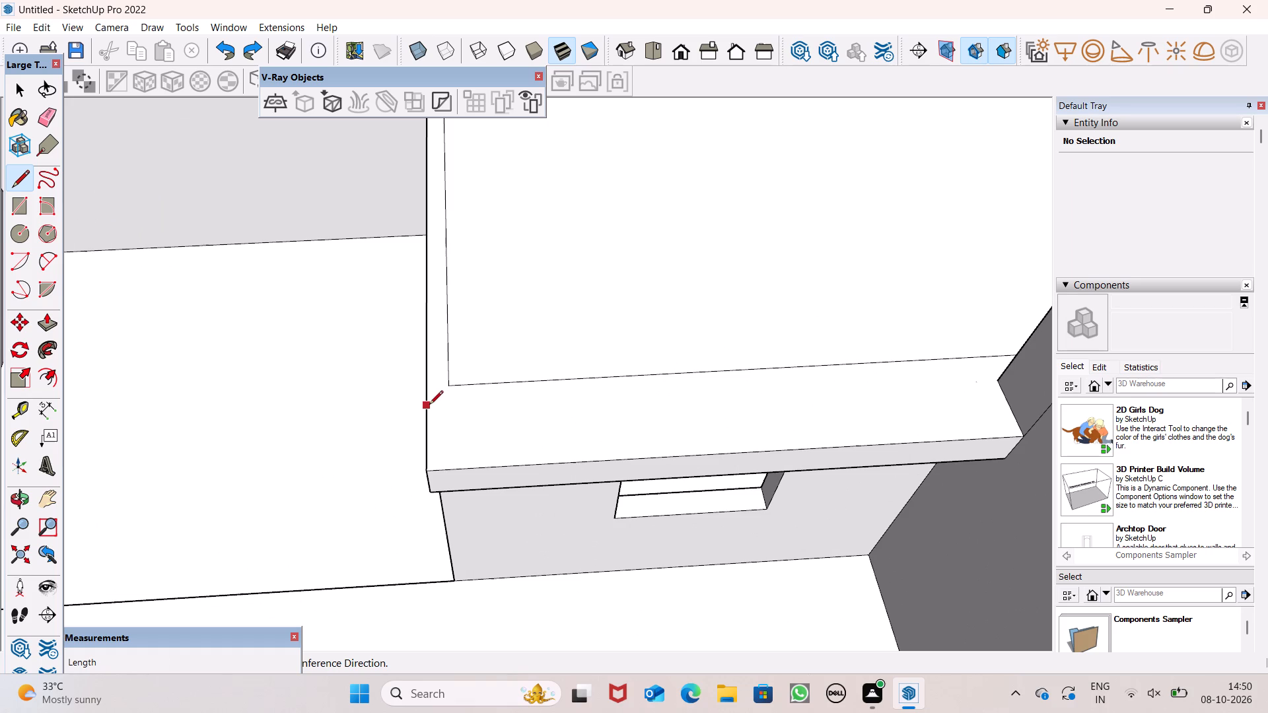
left_click(999, 379)
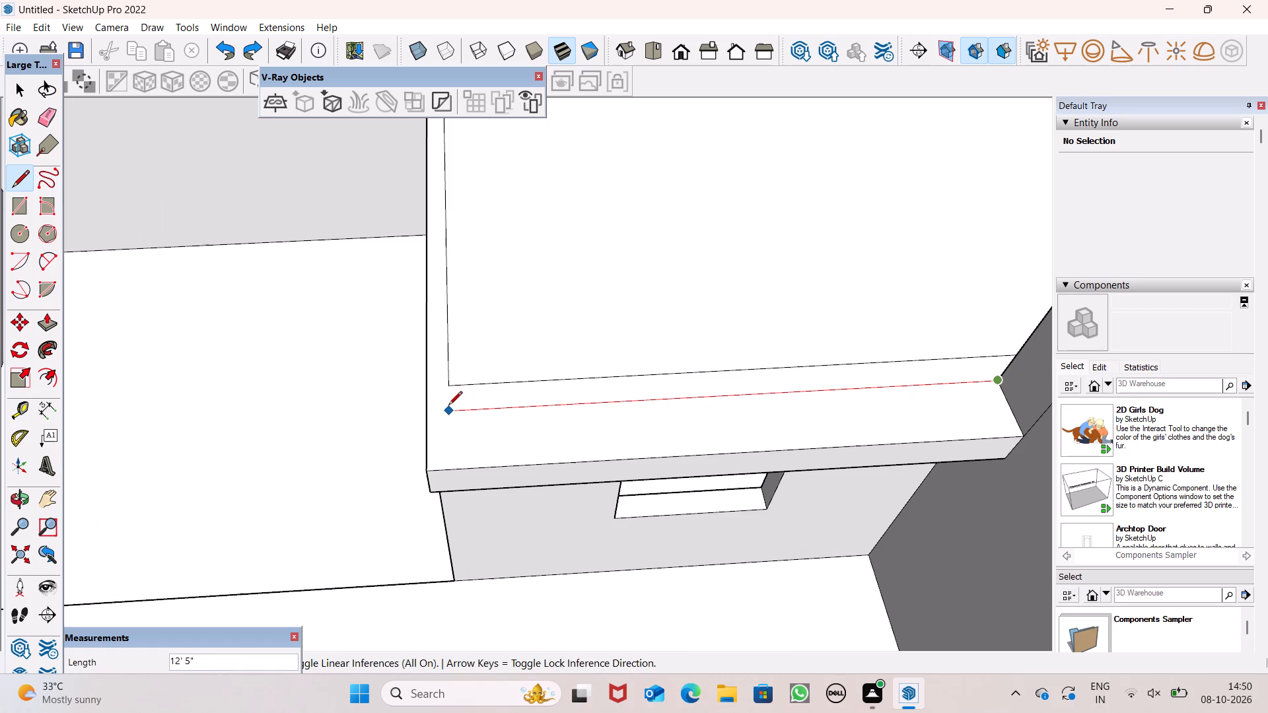
left_click(429, 406)
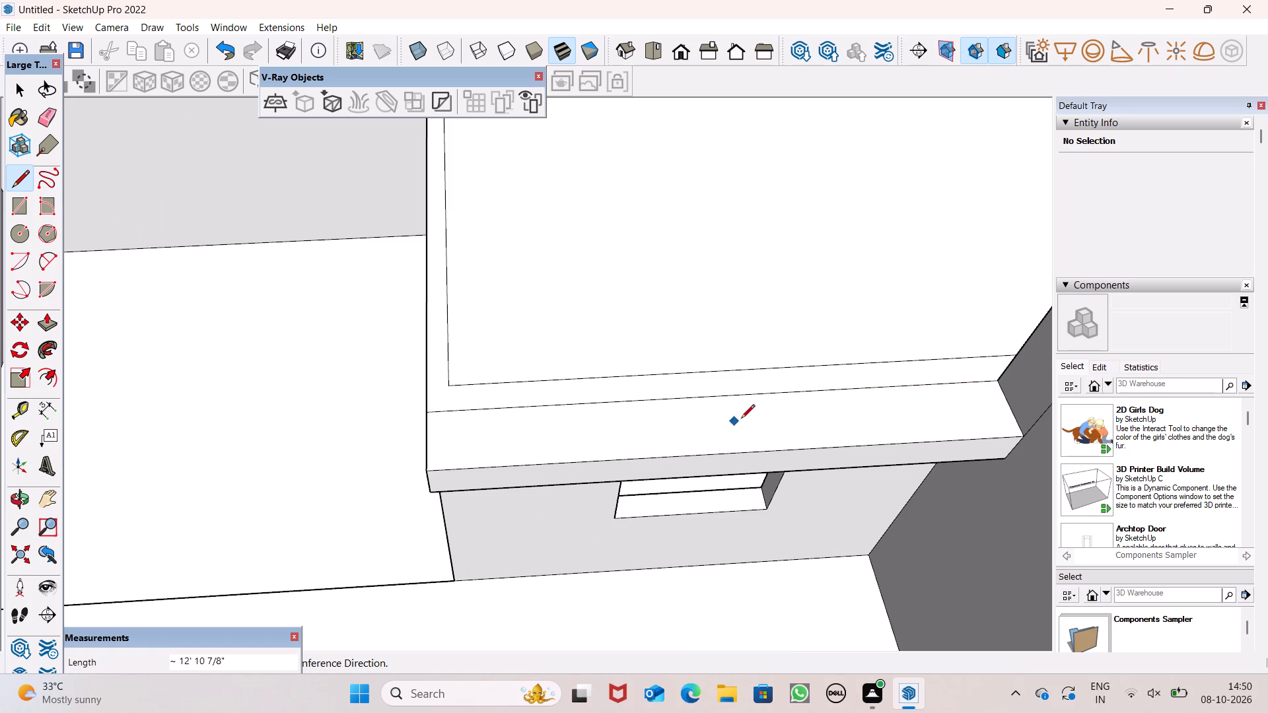
Examine the roof layout from above, including the front overhang on both sides of the projecting fin wall.
scroll(705, 389, "down", 8)
middle_click_drag(773, 386, 707, 584)
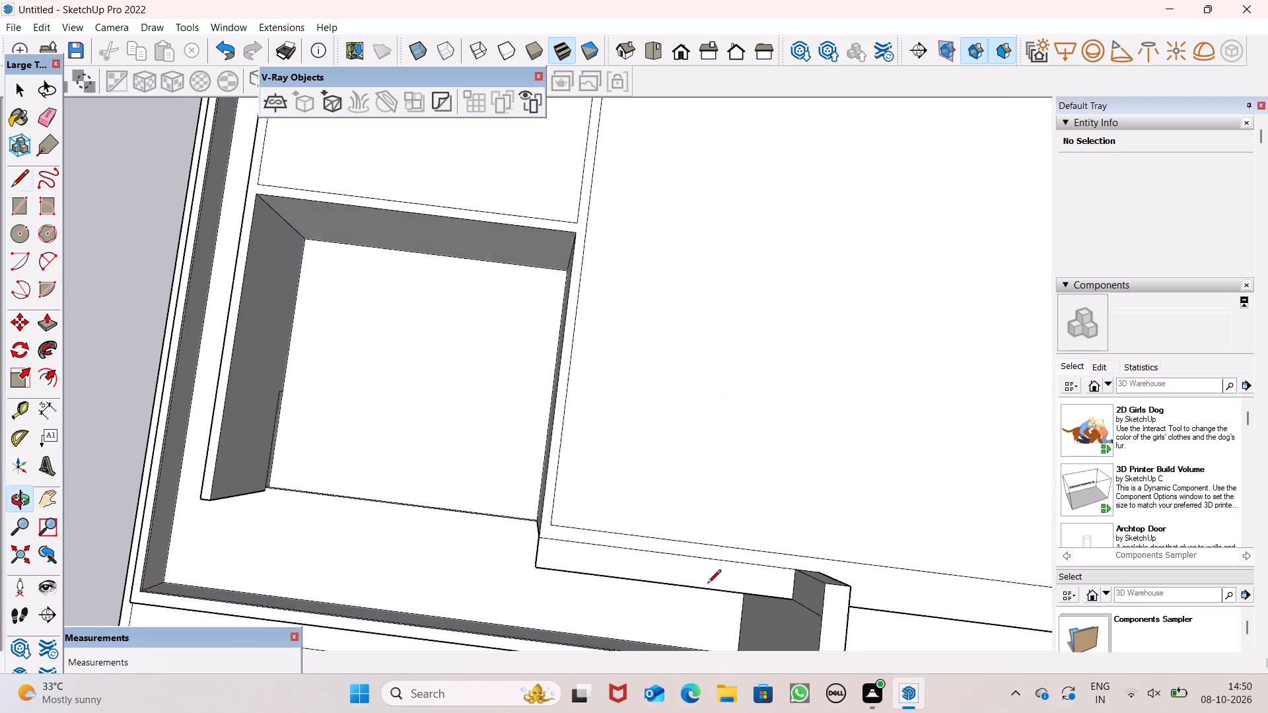
middle_click_drag(707, 584, 709, 583)
scroll(697, 462, "down", 12)
middle_click_drag(830, 537, 742, 589)
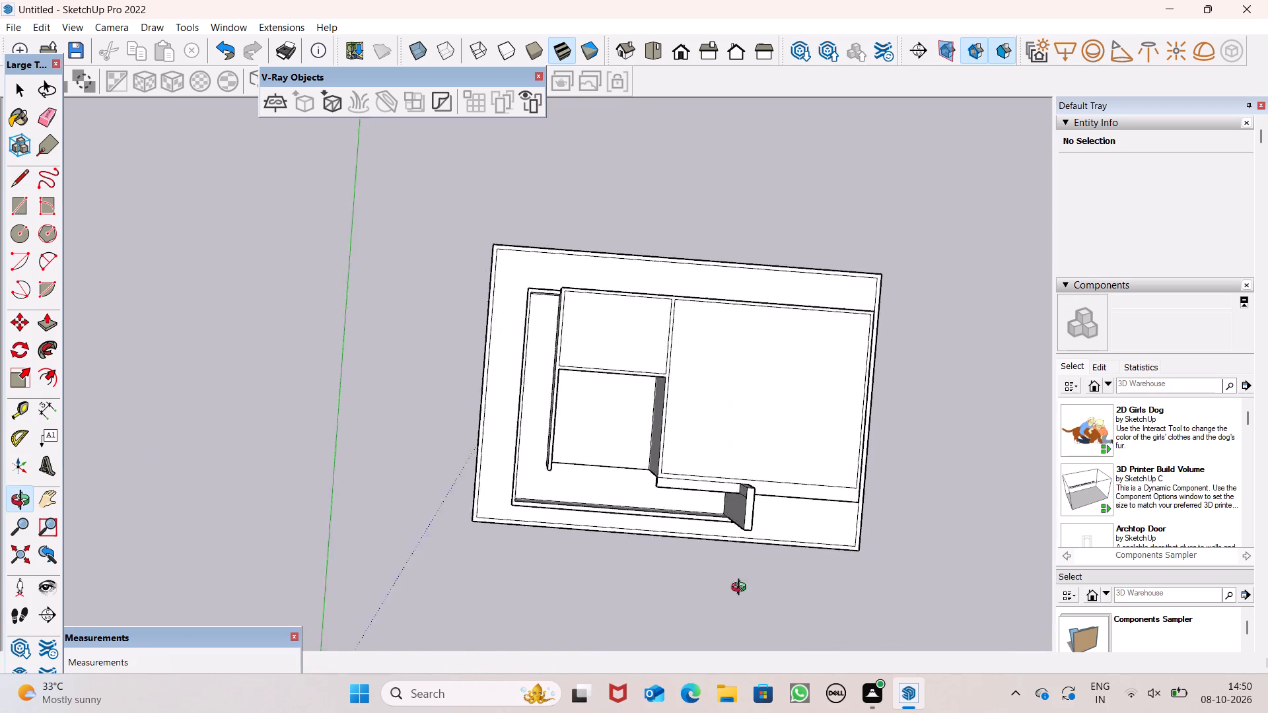
middle_click_drag(742, 589, 652, 619)
scroll(545, 626, "up", 3)
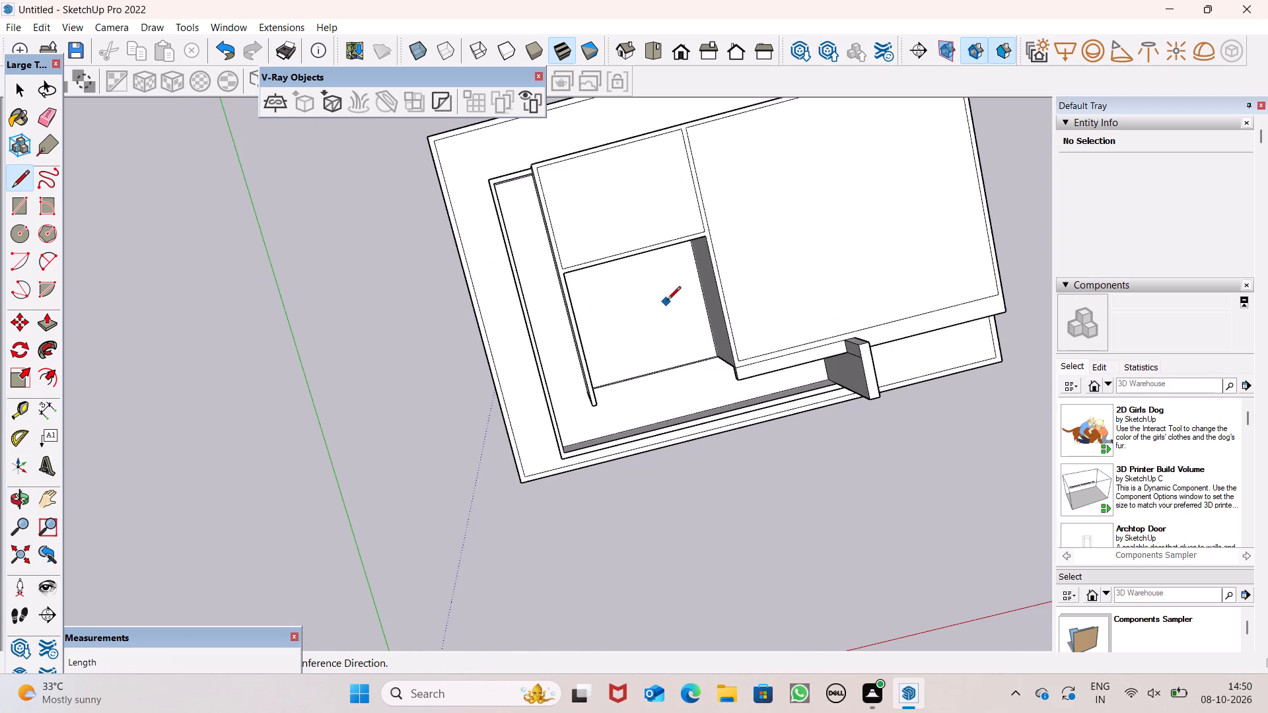
scroll(655, 353, "down", 9)
scroll(746, 347, "up", 4)
scroll(751, 358, "down", 1)
scroll(742, 321, "up", 6)
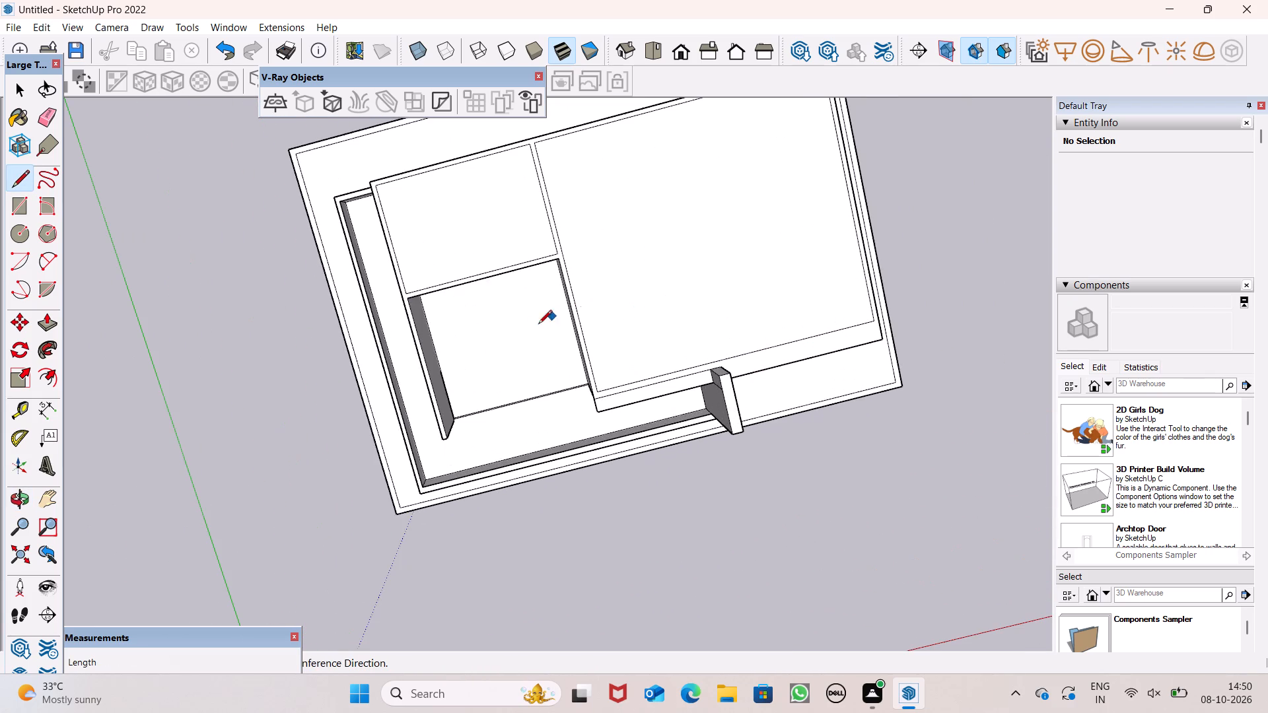
scroll(143, 395, "down", 4)
scroll(634, 358, "up", 7)
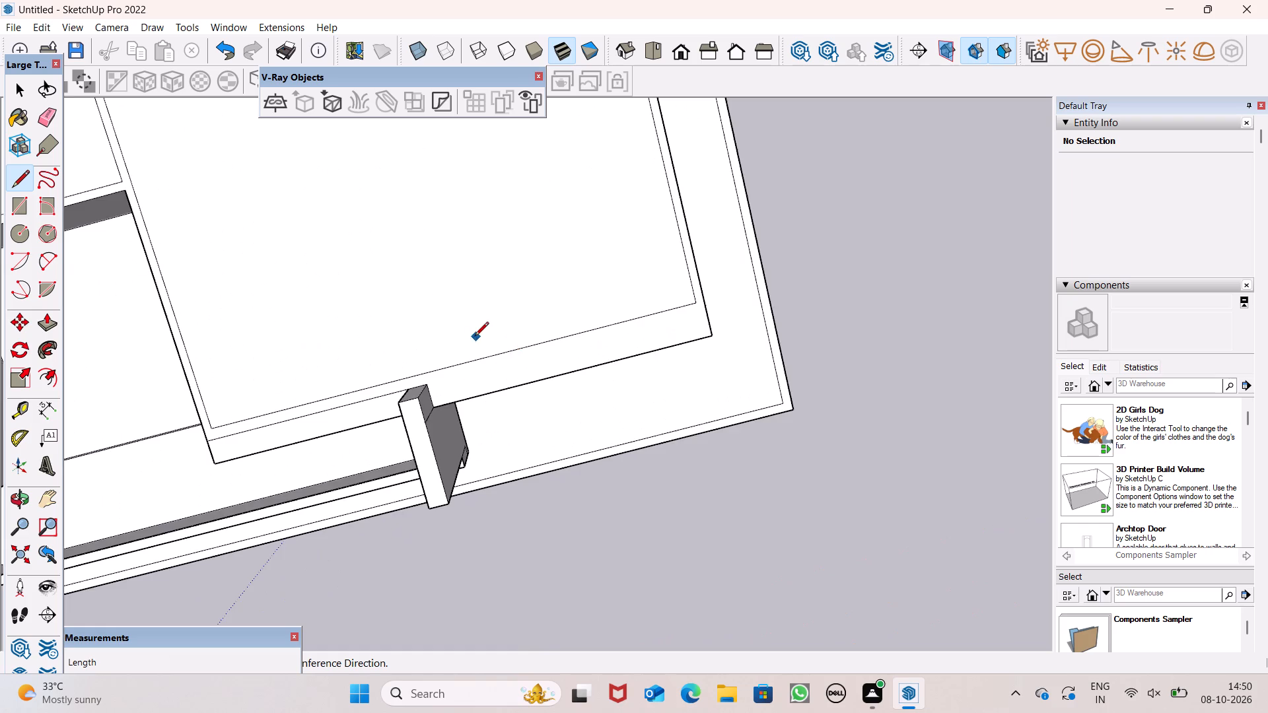
scroll(381, 374, "down", 5)
scroll(553, 356, "up", 10)
scroll(509, 314, "down", 2)
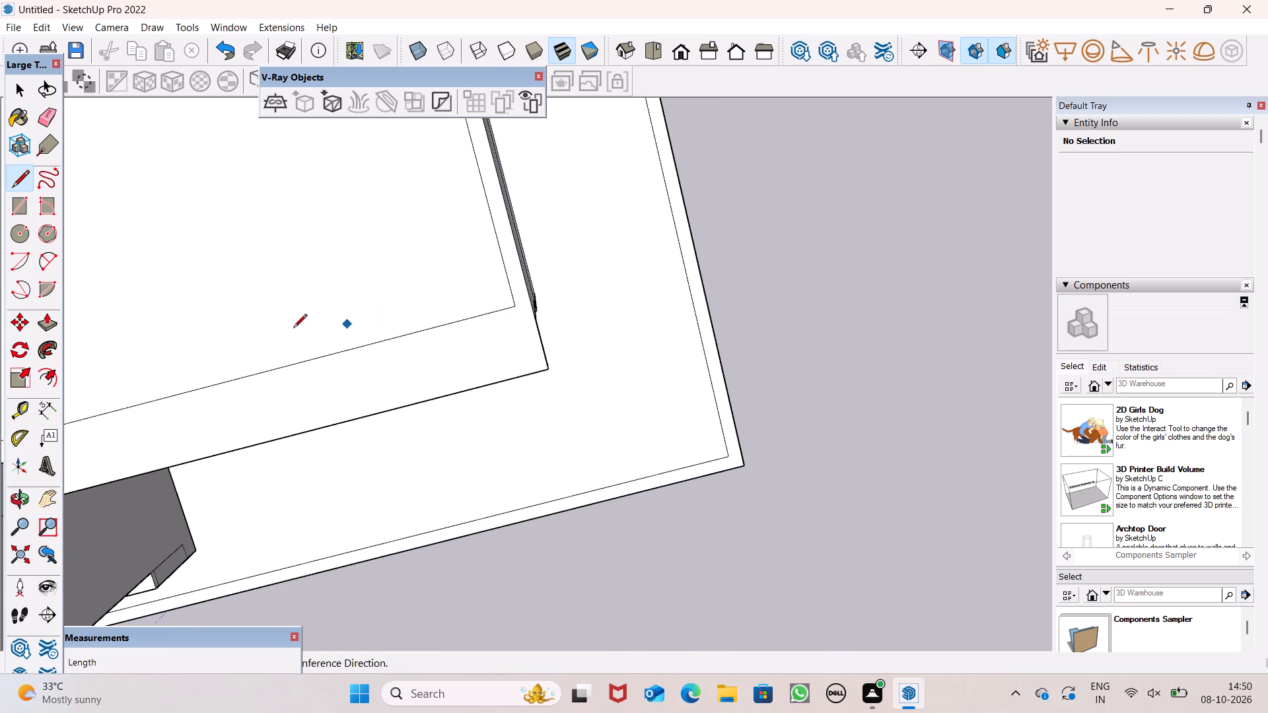
Draw a line about 18' 11" long across the front roof overhang, from the fin wall's rear corner to the roof's far side edge.
scroll(302, 376, "down", 8)
scroll(141, 390, "up", 9)
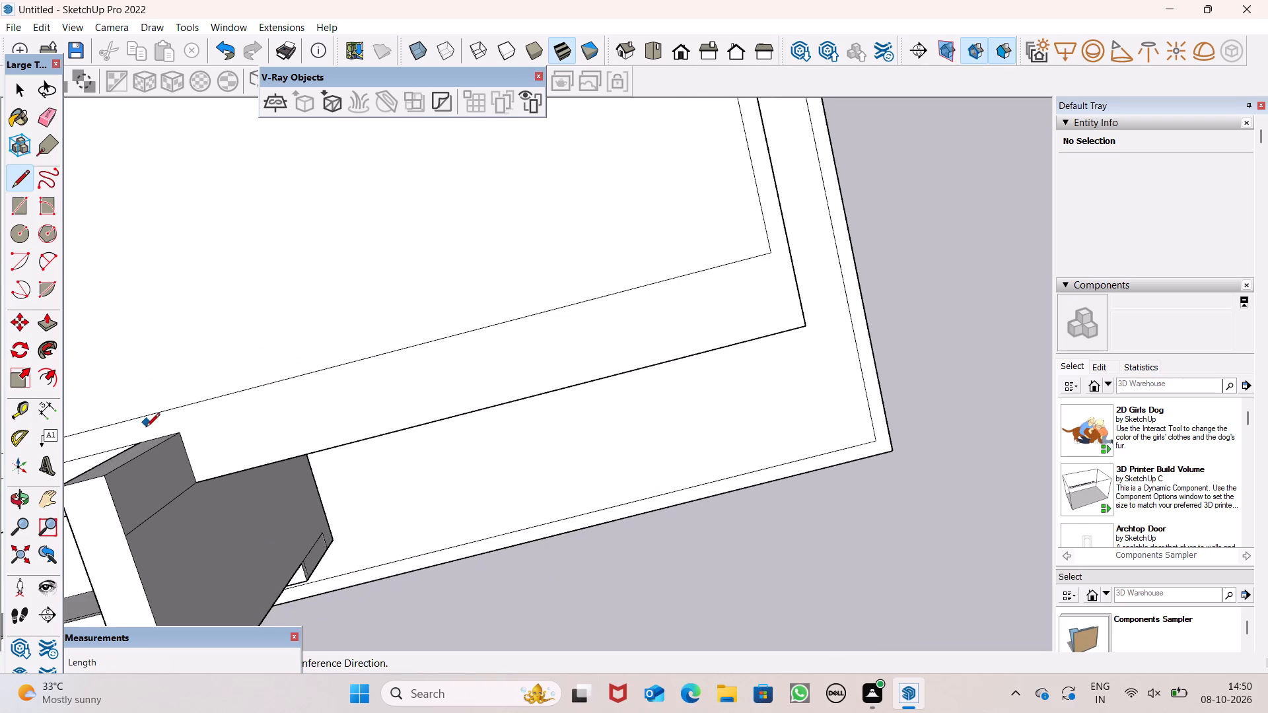
left_click_drag(137, 442, 153, 444)
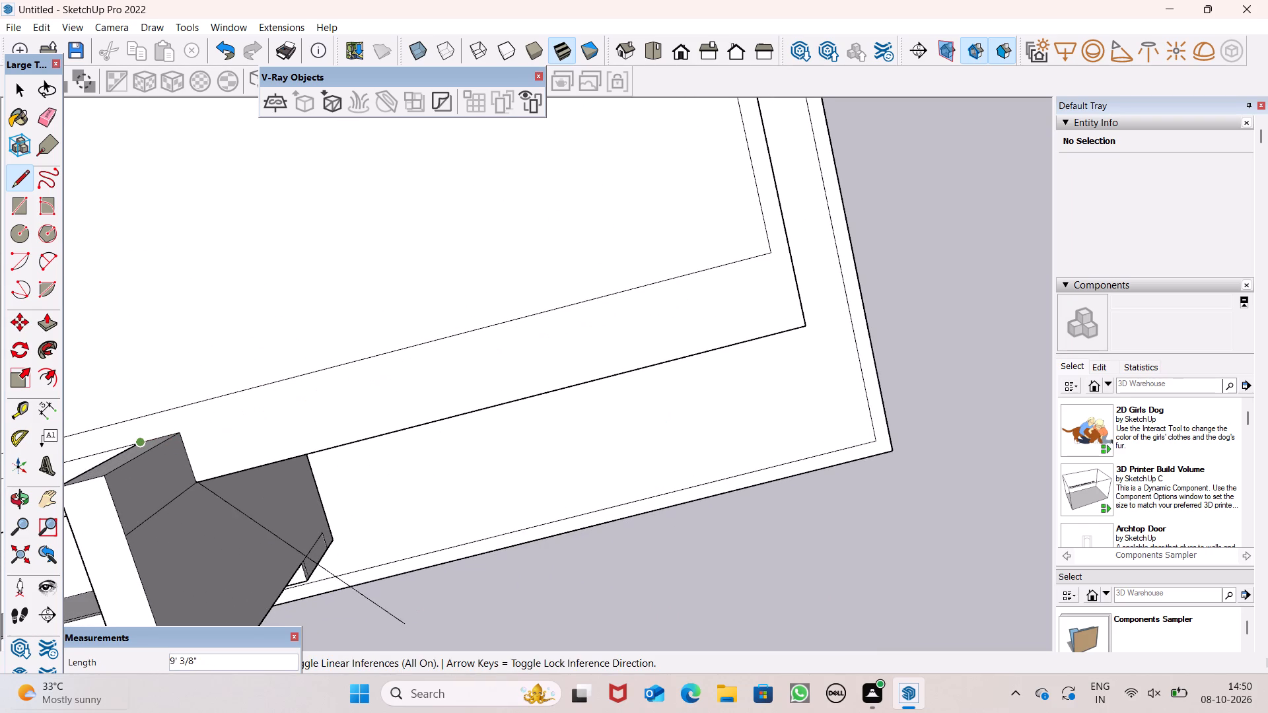
left_click(799, 270)
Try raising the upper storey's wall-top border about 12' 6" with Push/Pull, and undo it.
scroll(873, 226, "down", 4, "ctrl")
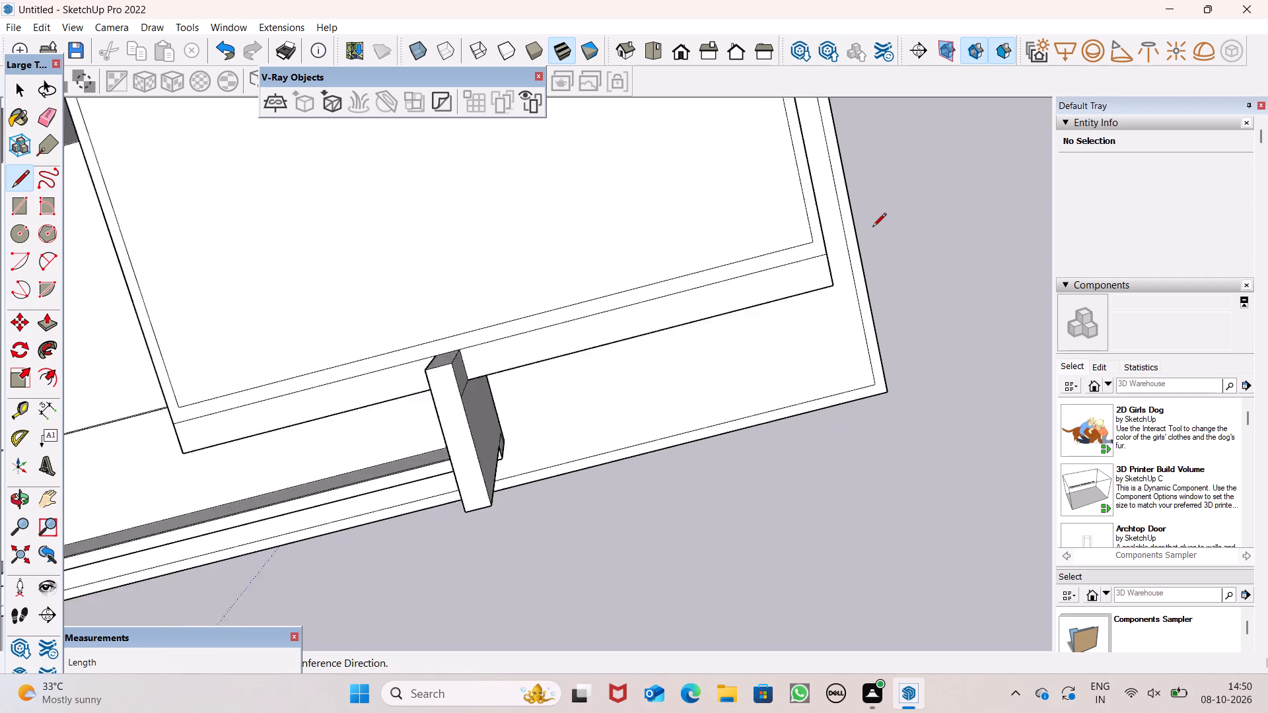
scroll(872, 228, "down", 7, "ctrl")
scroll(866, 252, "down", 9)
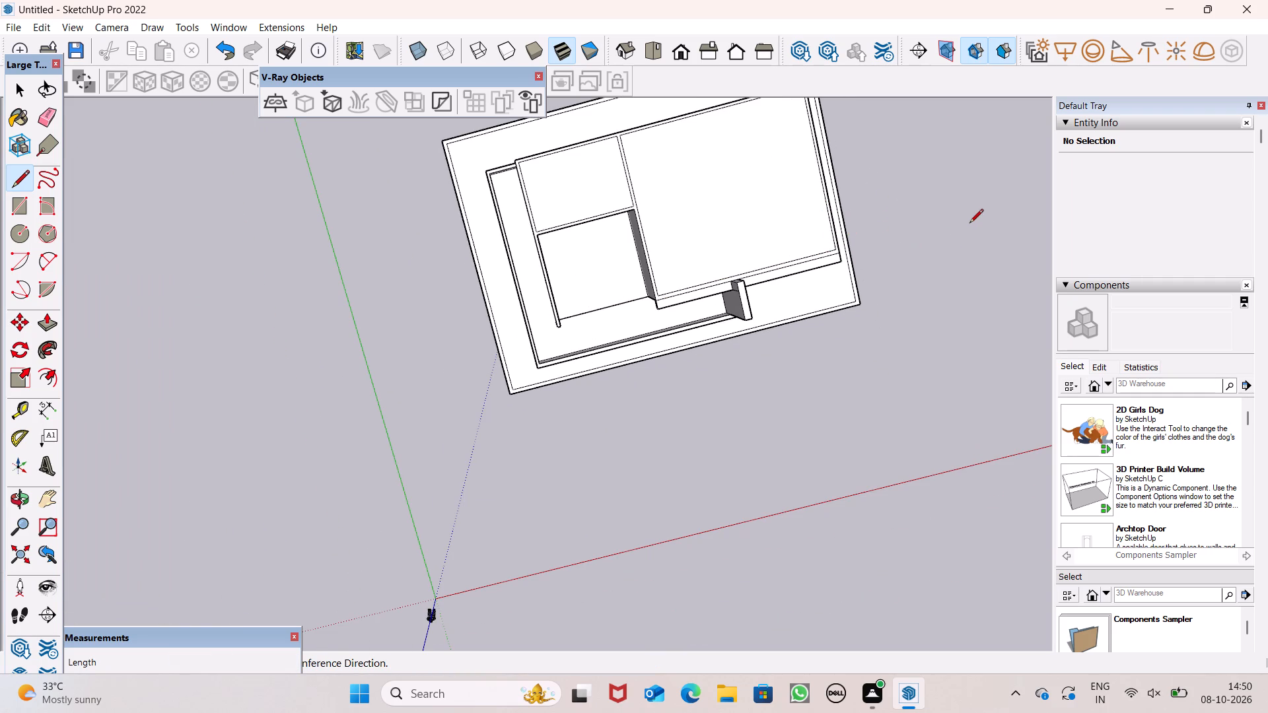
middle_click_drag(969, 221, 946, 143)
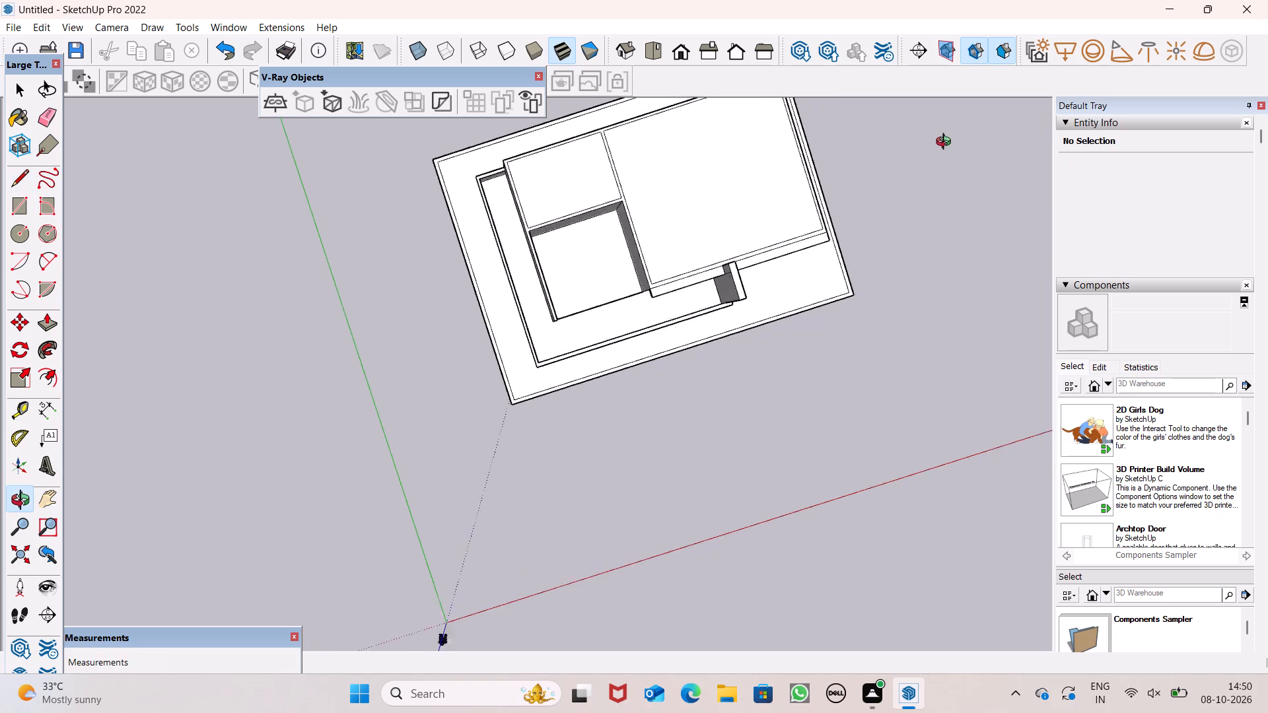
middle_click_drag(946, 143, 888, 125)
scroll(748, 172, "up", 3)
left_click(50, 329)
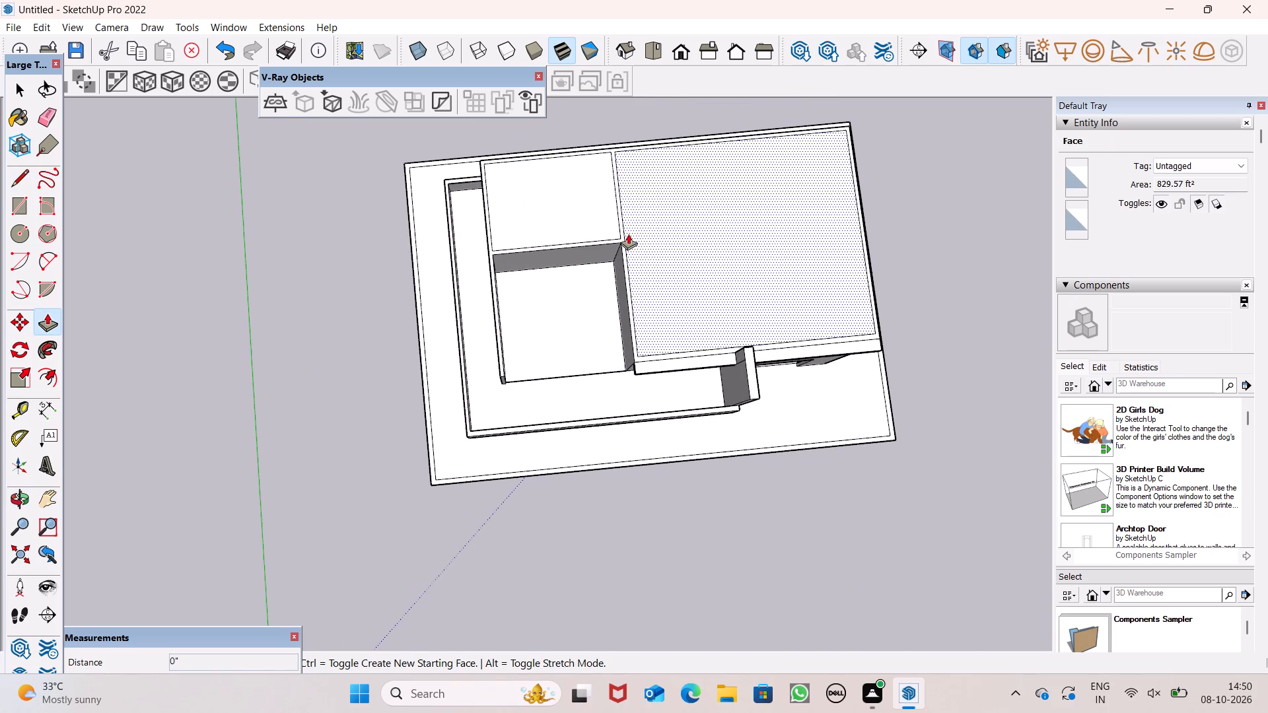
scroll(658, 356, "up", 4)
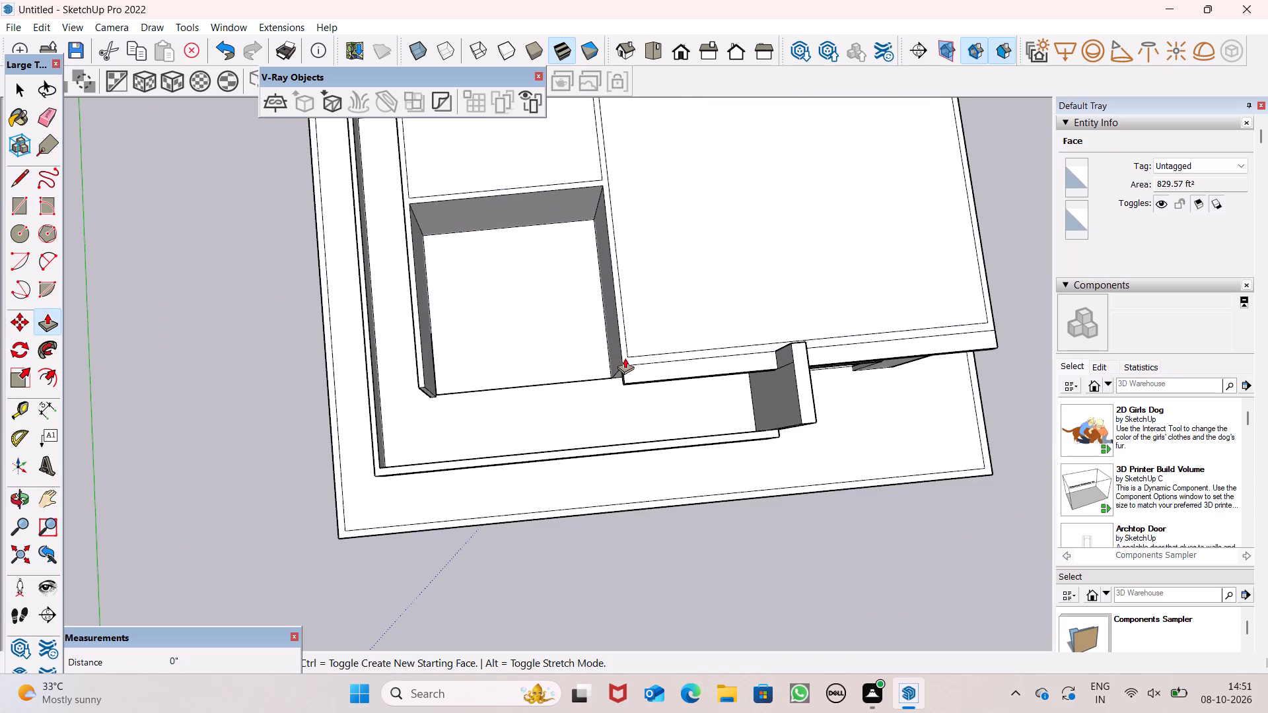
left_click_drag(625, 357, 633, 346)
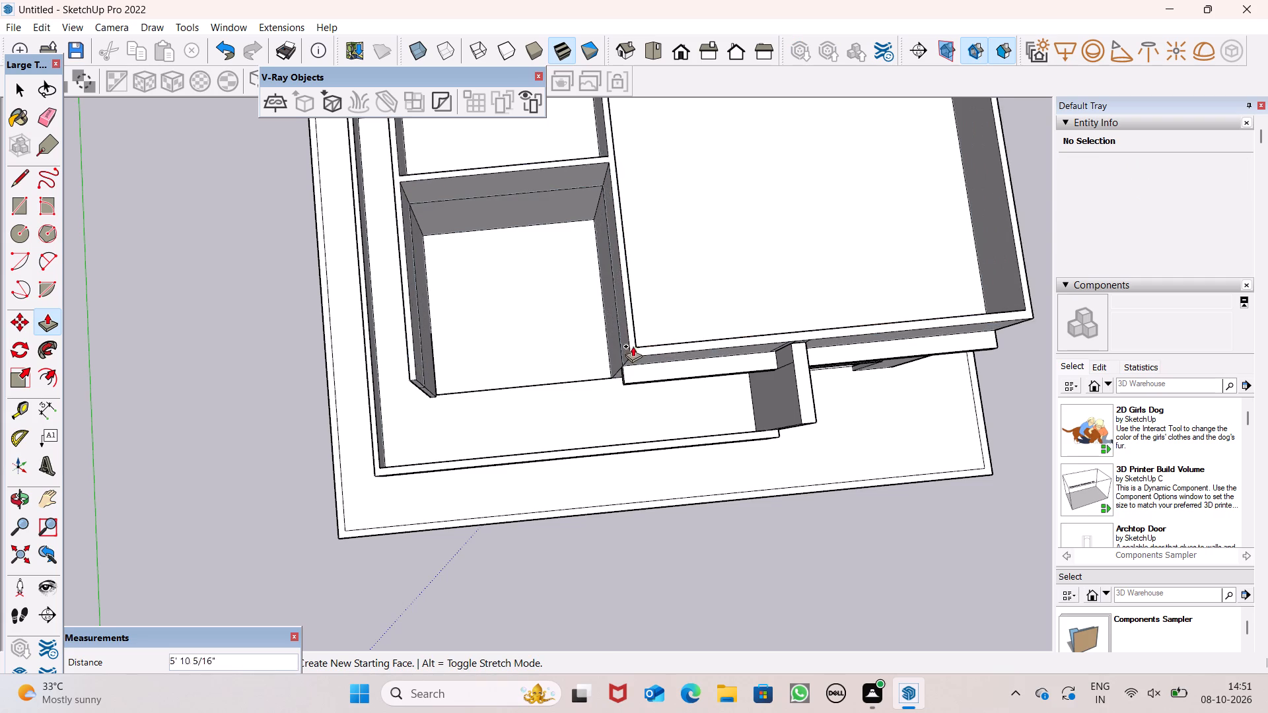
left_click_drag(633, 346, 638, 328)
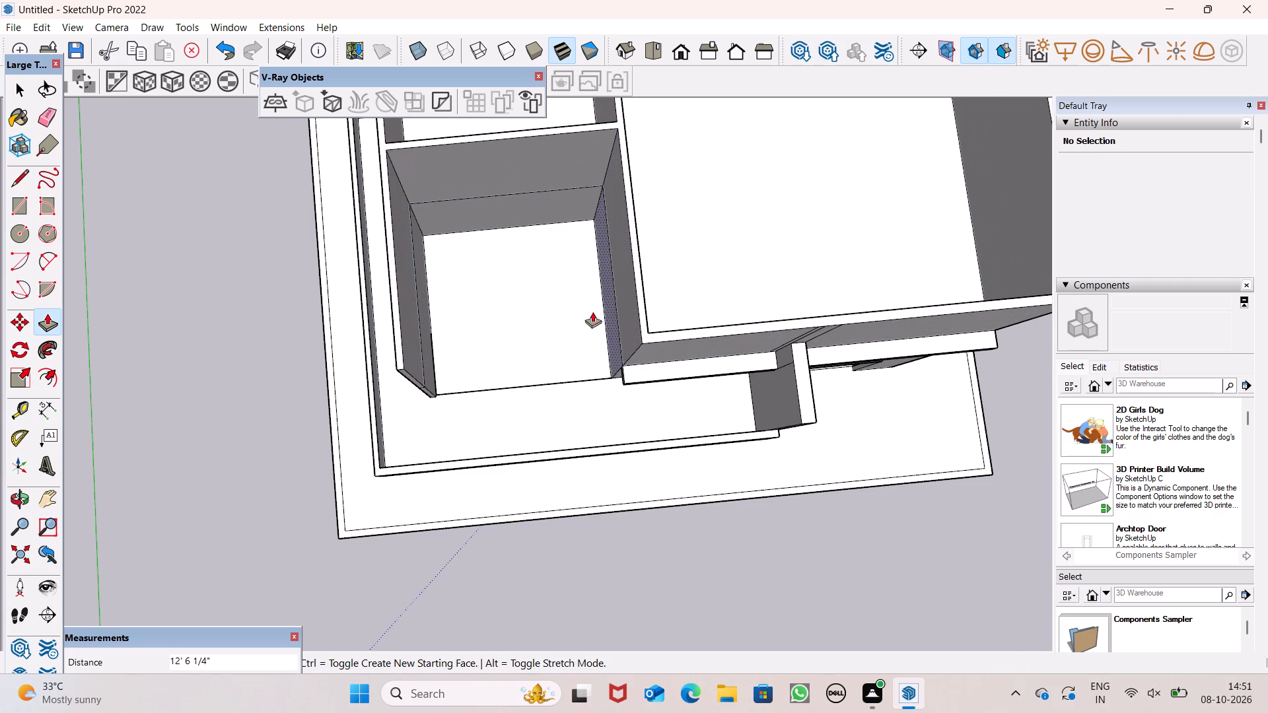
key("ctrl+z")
Draw a rectangle about 16' 8" by 15' 8" across the wall tops to cover the open front room beside the balcony.
scroll(580, 275, "down", 3)
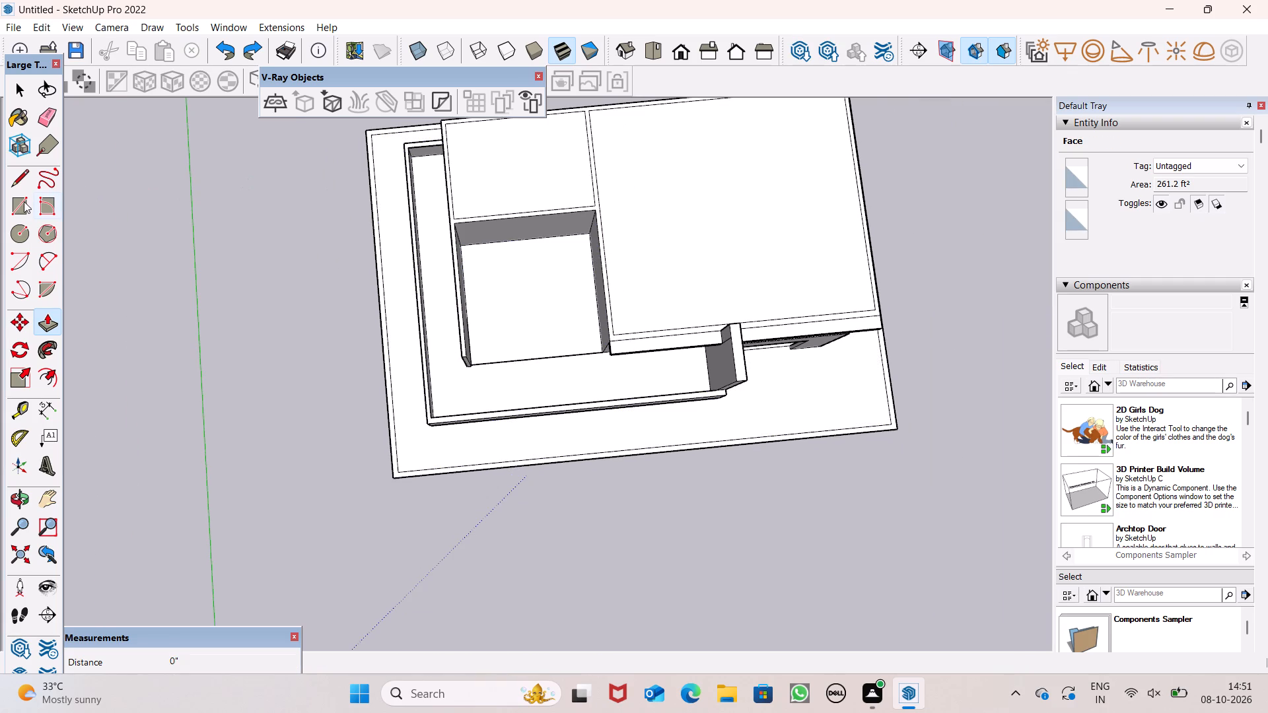
left_click(22, 201)
scroll(598, 223, "up", 6)
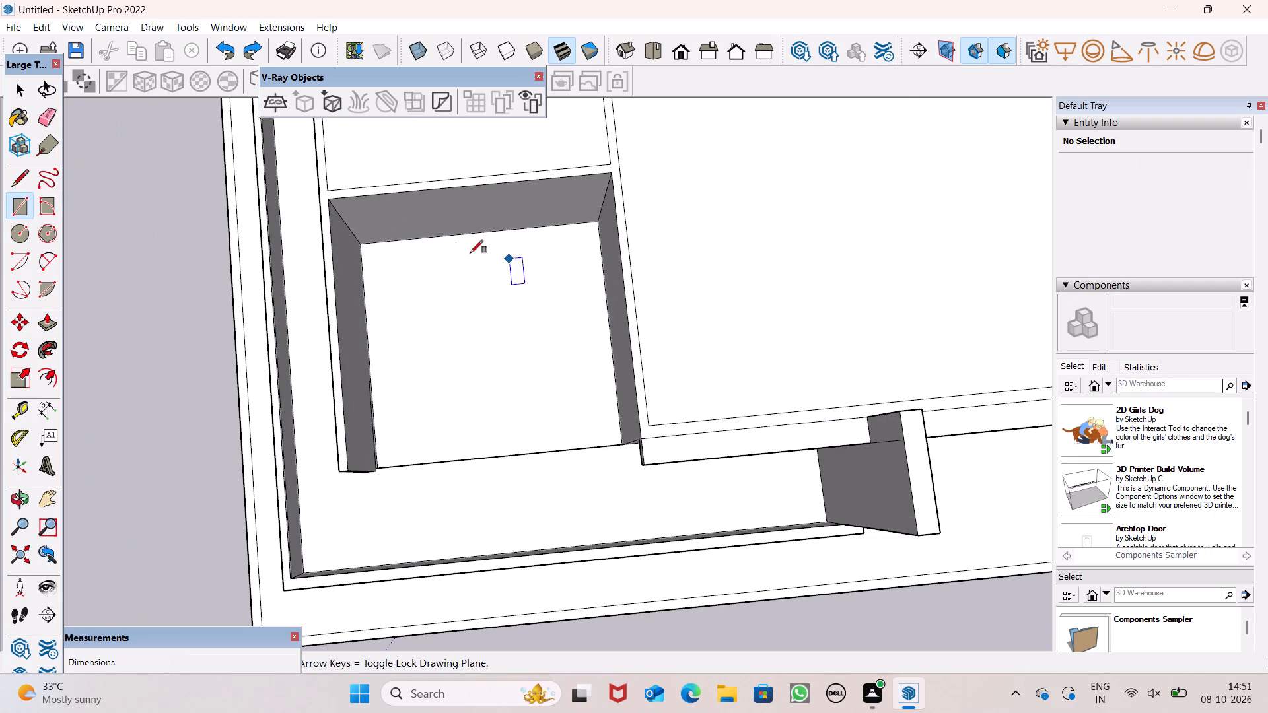
left_click(333, 203)
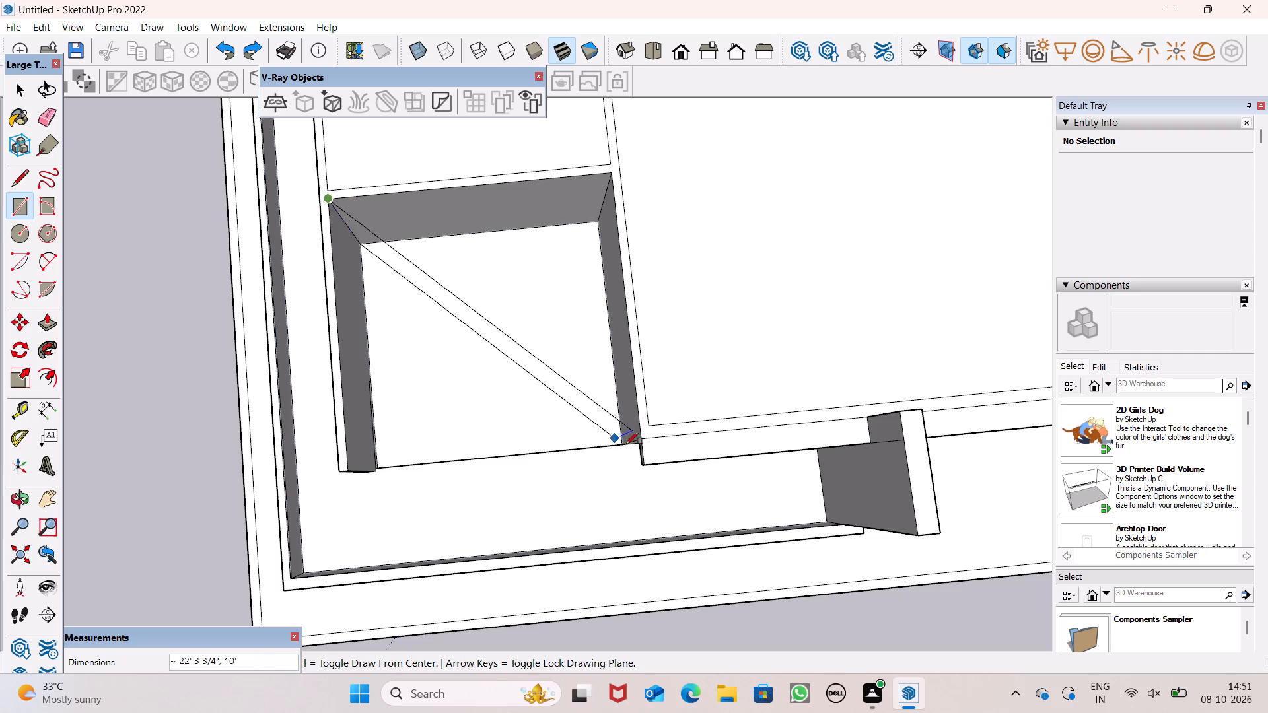
left_click(644, 442)
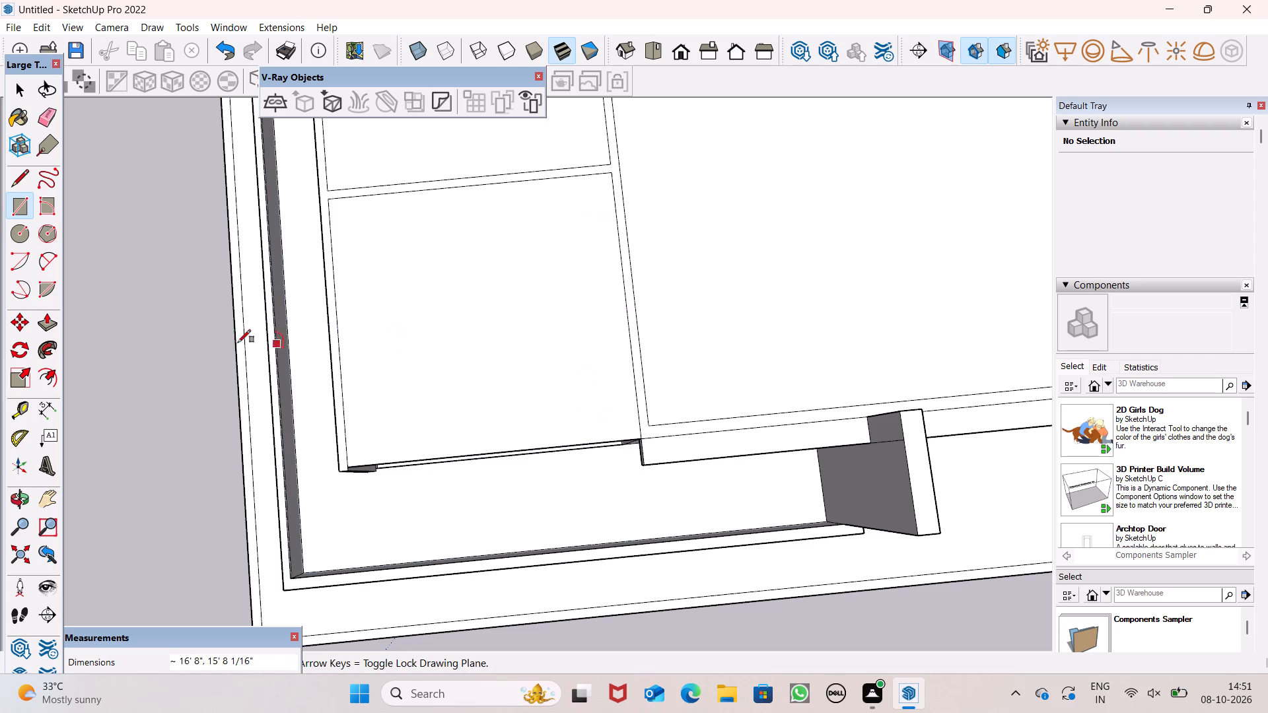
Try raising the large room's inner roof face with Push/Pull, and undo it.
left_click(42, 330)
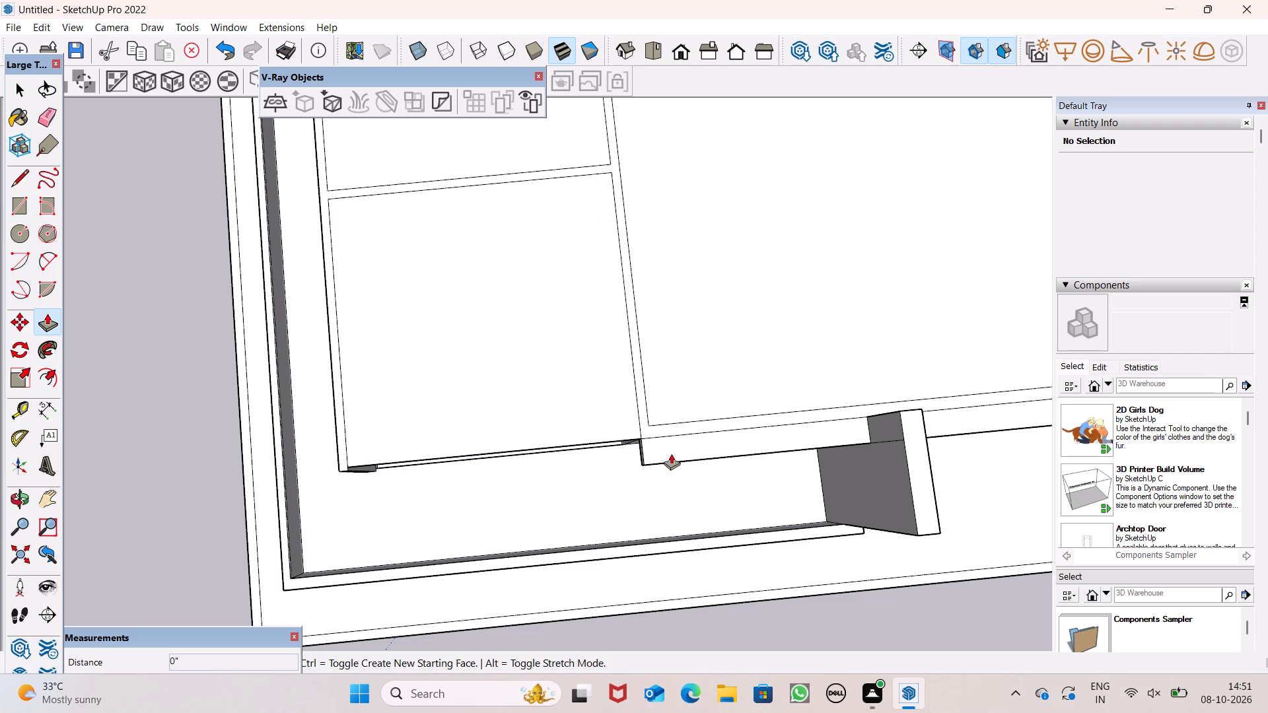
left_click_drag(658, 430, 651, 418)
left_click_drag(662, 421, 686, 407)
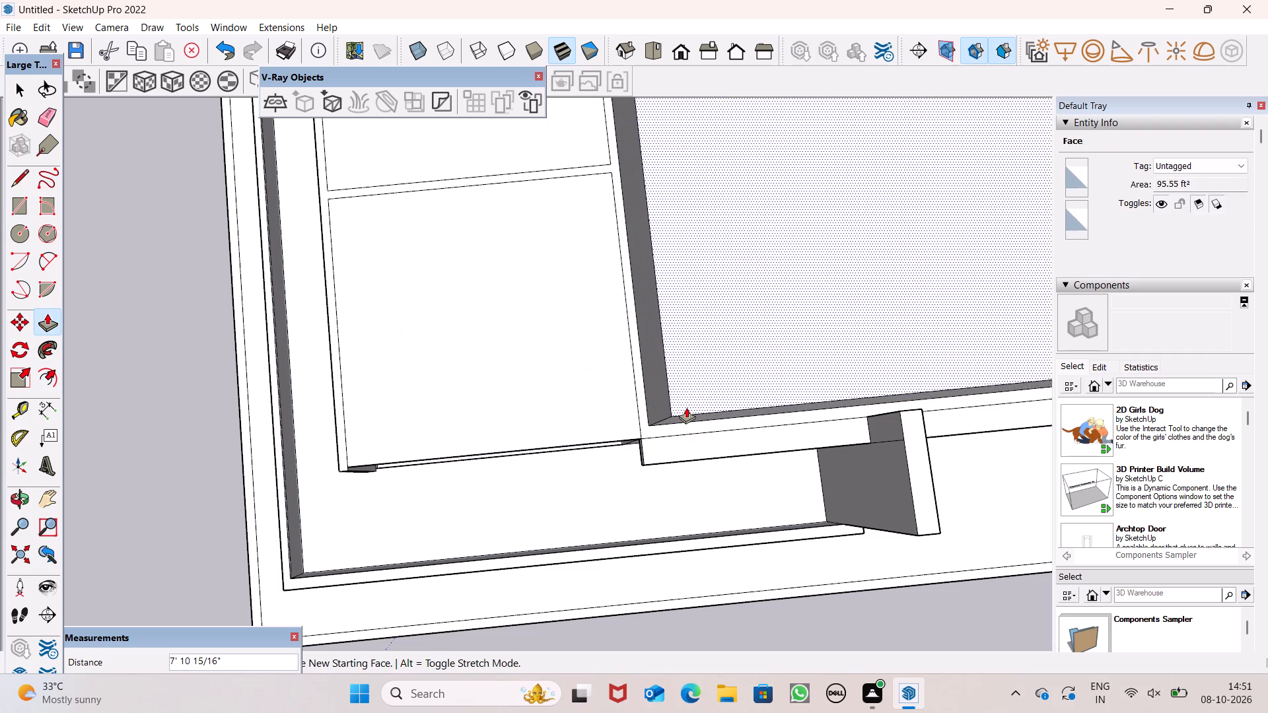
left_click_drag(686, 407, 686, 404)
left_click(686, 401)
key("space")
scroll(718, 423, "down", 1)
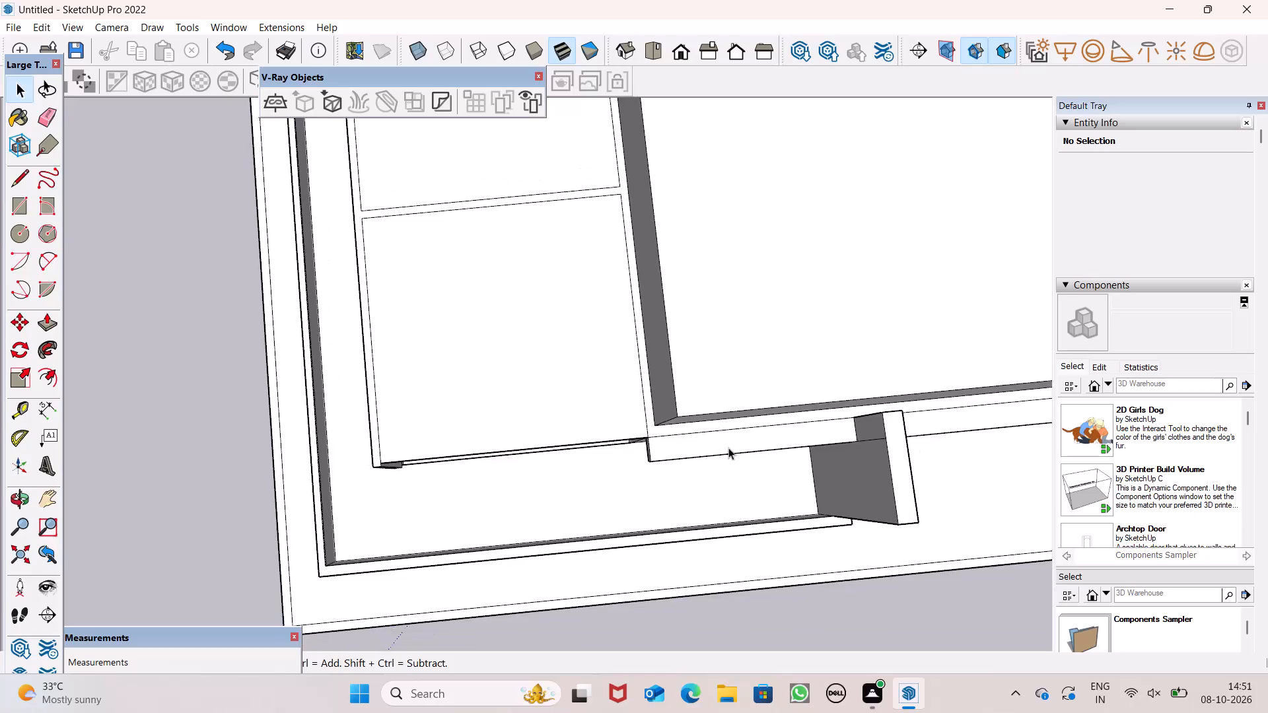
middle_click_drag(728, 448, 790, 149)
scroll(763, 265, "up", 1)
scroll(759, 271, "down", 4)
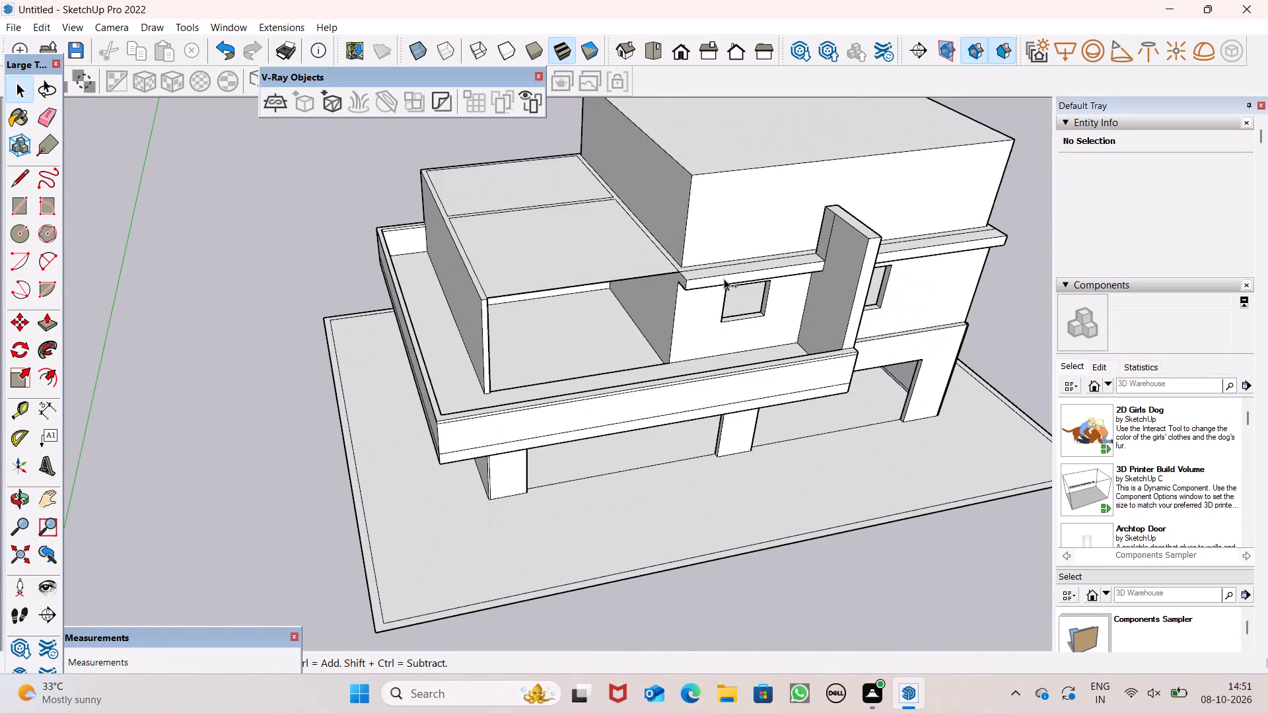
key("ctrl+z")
Push/Pull the wall-top border up 10' to raise the walls of another storey.
scroll(724, 267, "up", 4)
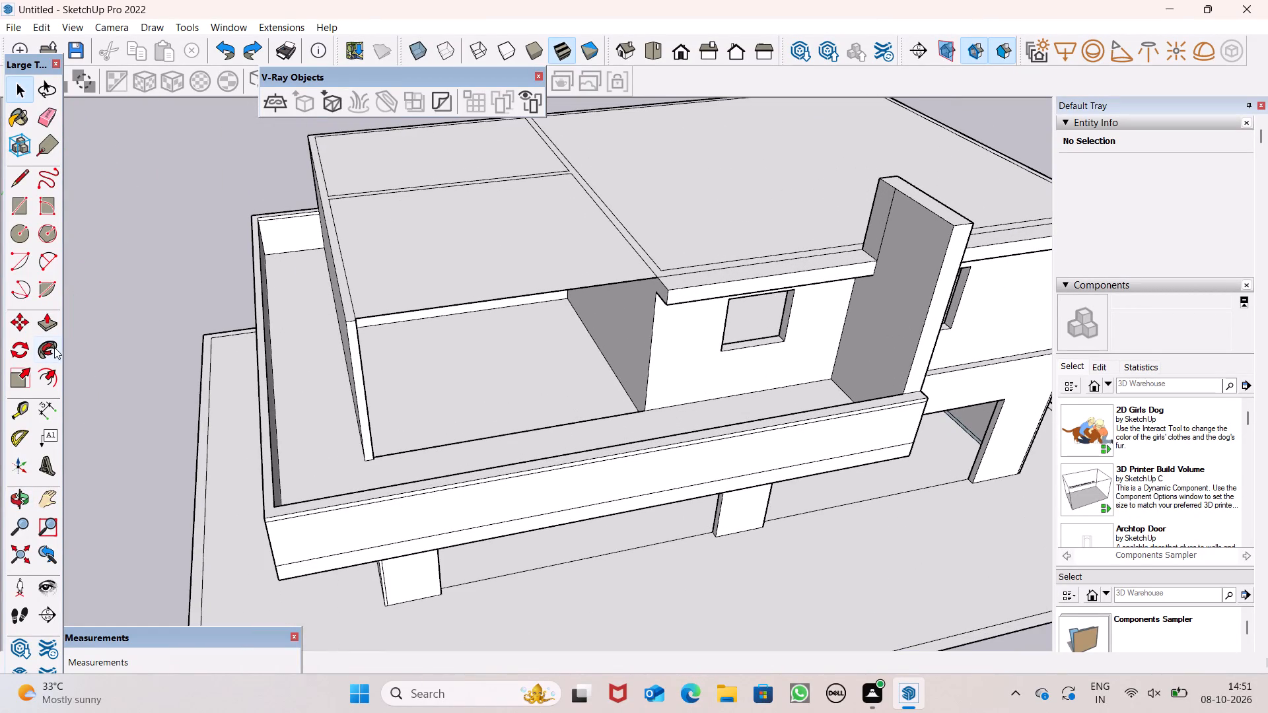
left_click(44, 330)
scroll(796, 236, "up", 3)
scroll(638, 257, "up", 3)
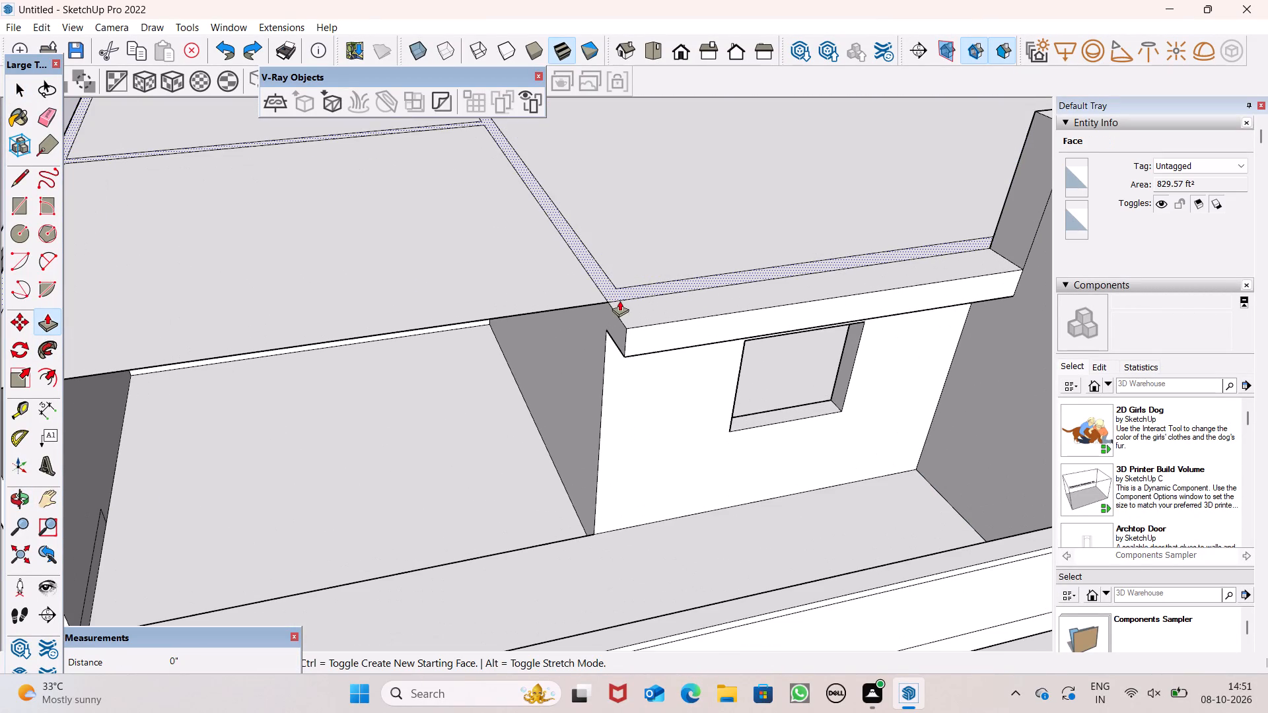
left_click_drag(616, 292, 615, 225)
type("10'")
left_click_drag(615, 225, 614, 221)
key("Return")
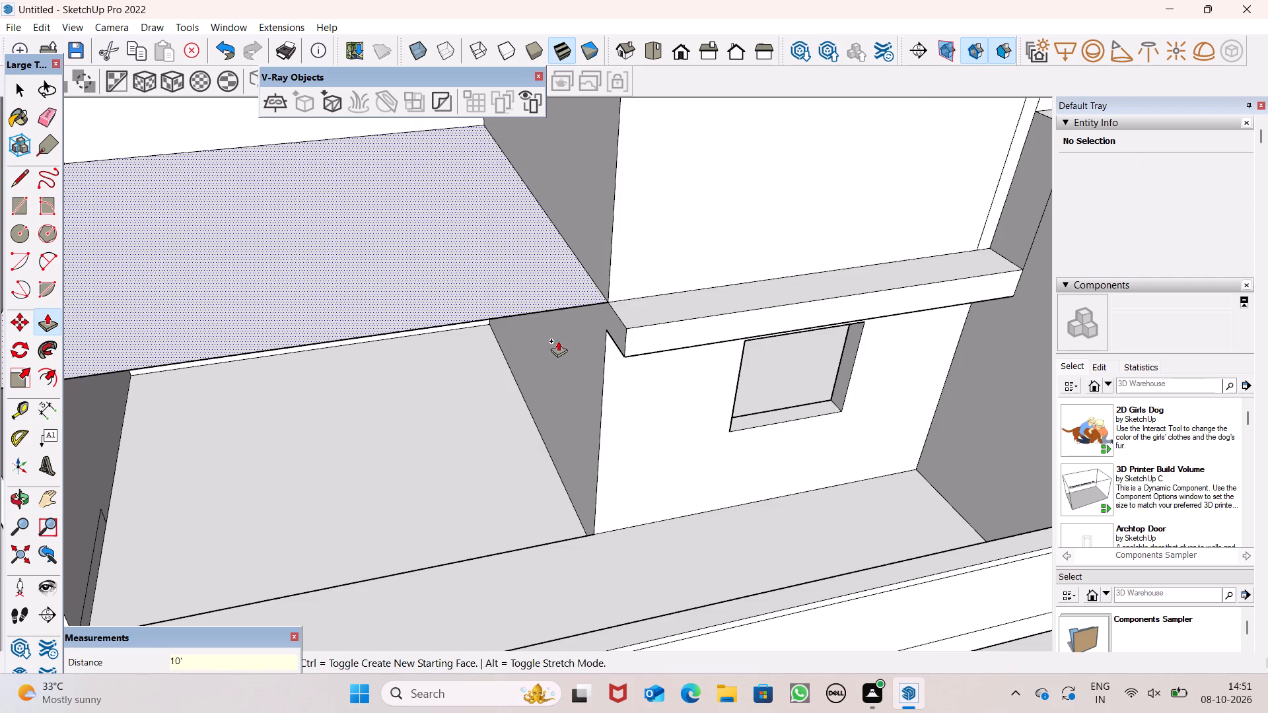
scroll(588, 300, "down", 3)
key("space")
scroll(602, 331, "down", 9)
scroll(991, 256, "up", 1)
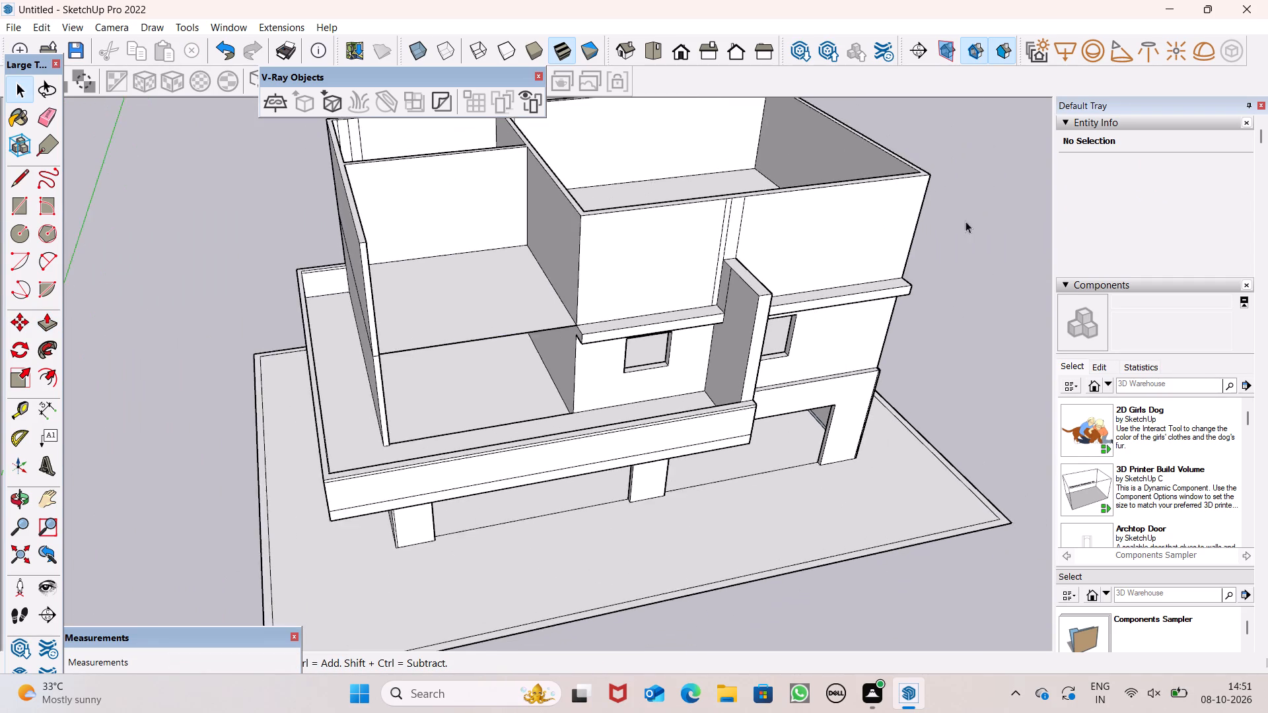
scroll(913, 222, "down", 9)
Erase the stray vertical lines on the inner wall face beside the small rear room's back corner.
middle_click_drag(903, 264, 470, 289)
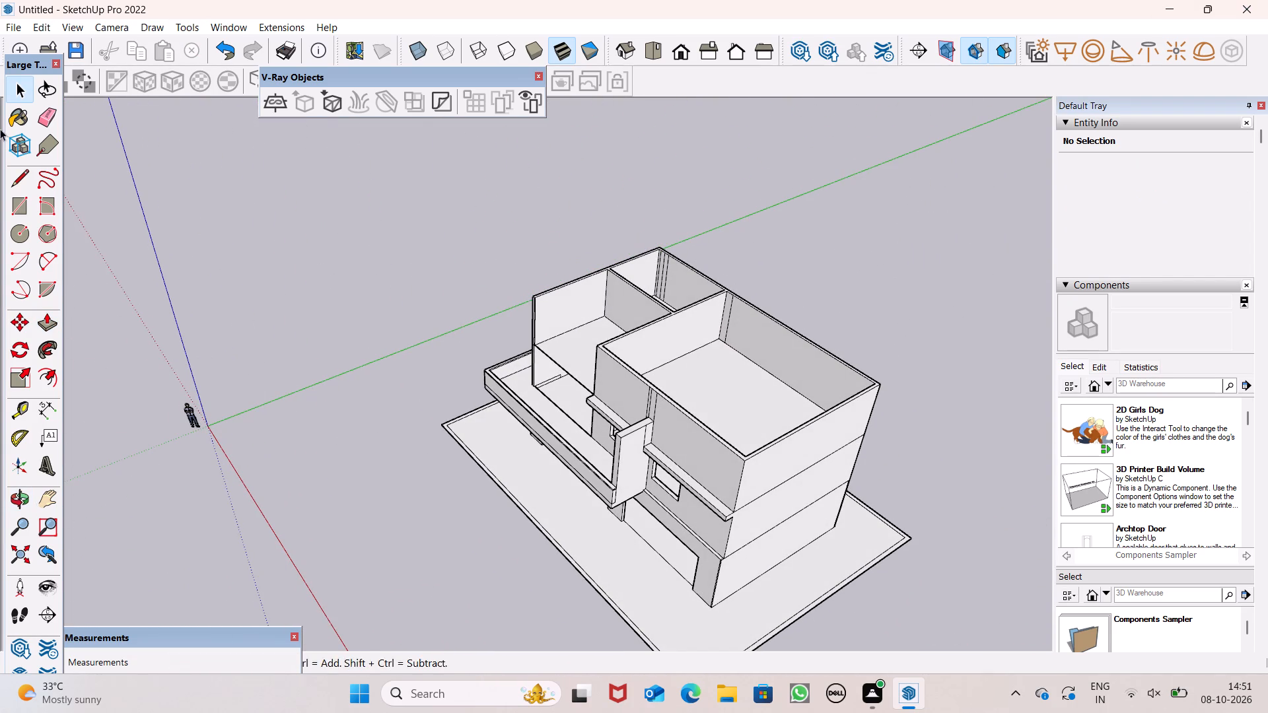
left_click(42, 119)
scroll(692, 300, "up", 5)
scroll(651, 246, "up", 3)
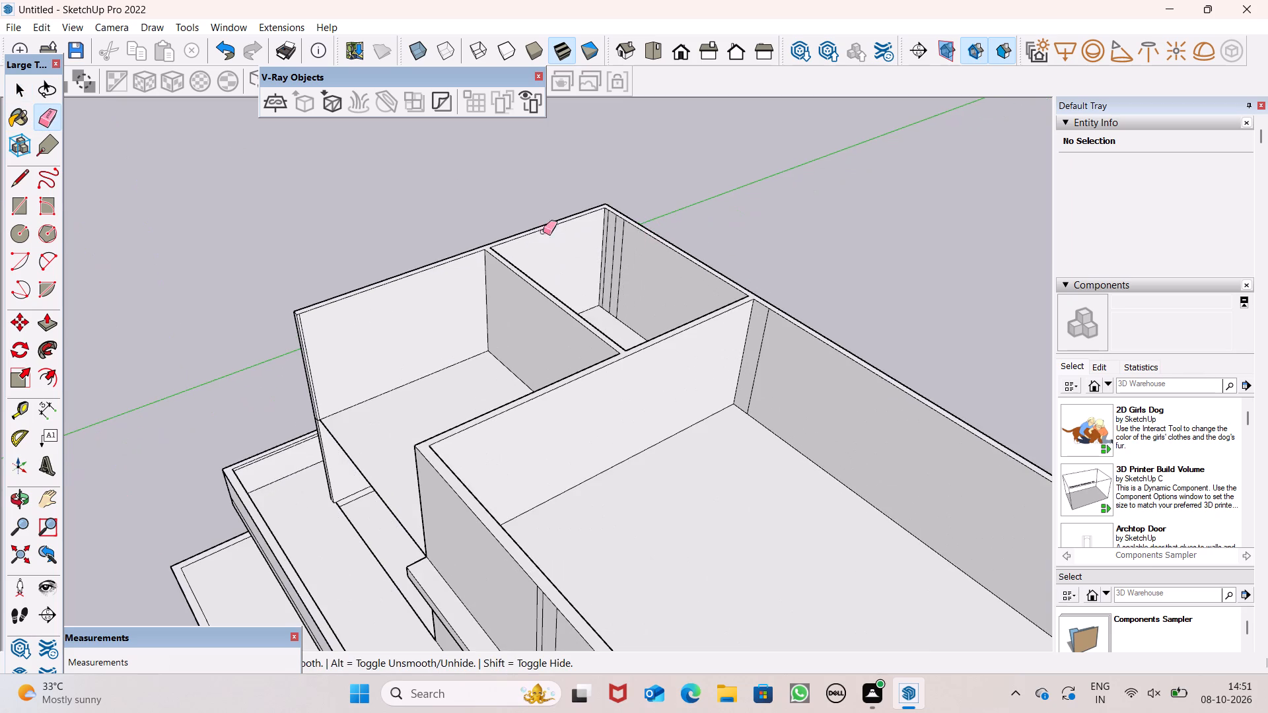
middle_click_drag(641, 250, 614, 300)
scroll(599, 271, "up", 4)
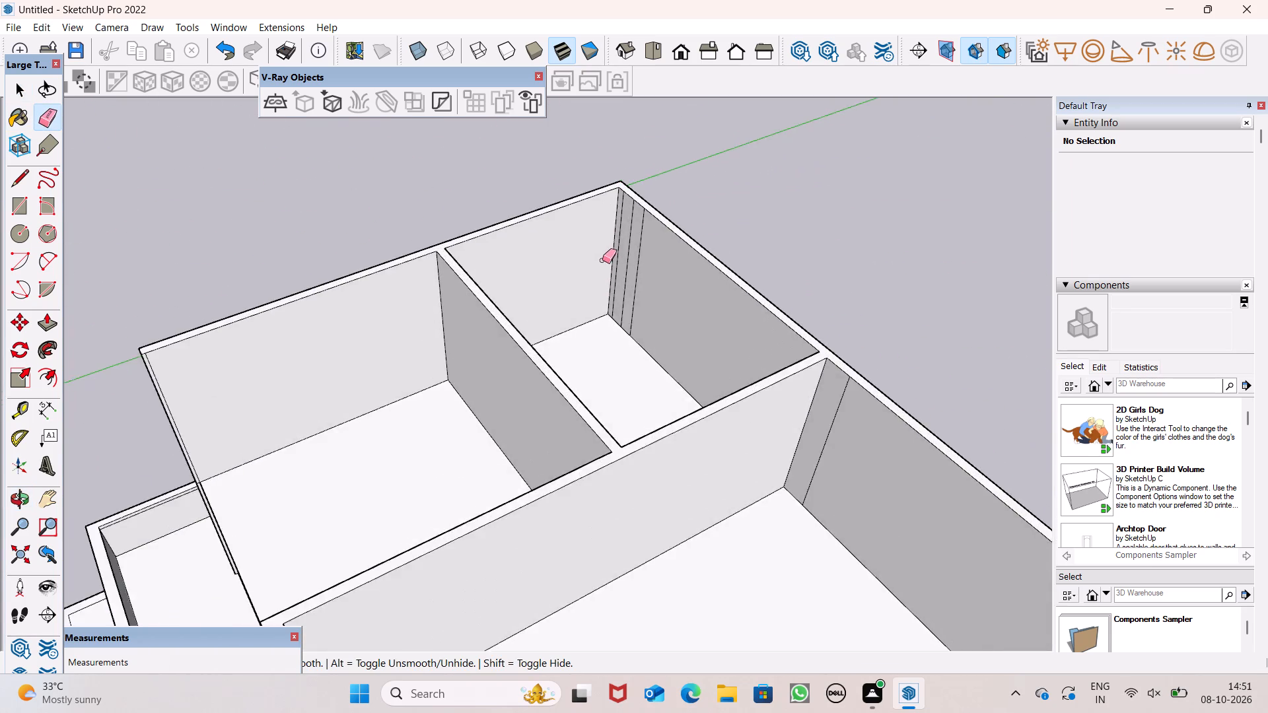
scroll(602, 260, "up", 3)
scroll(672, 239, "up", 5)
left_click_drag(582, 217, 607, 234)
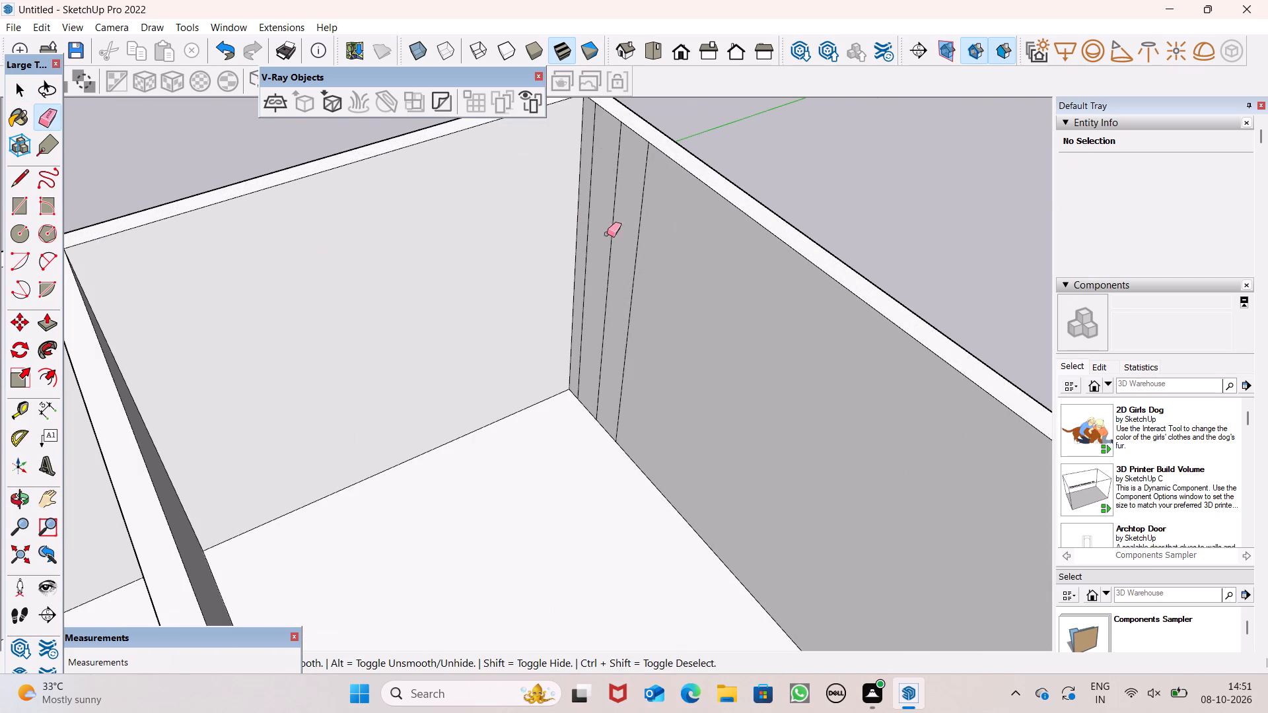
left_click_drag(607, 234, 649, 263)
Erase the stray vertical line on the large room's inner wall near its rear corner.
scroll(633, 211, "down", 7)
scroll(637, 204, "up", 1)
scroll(682, 177, "down", 3)
scroll(690, 172, "up", 1)
scroll(690, 172, "down", 4)
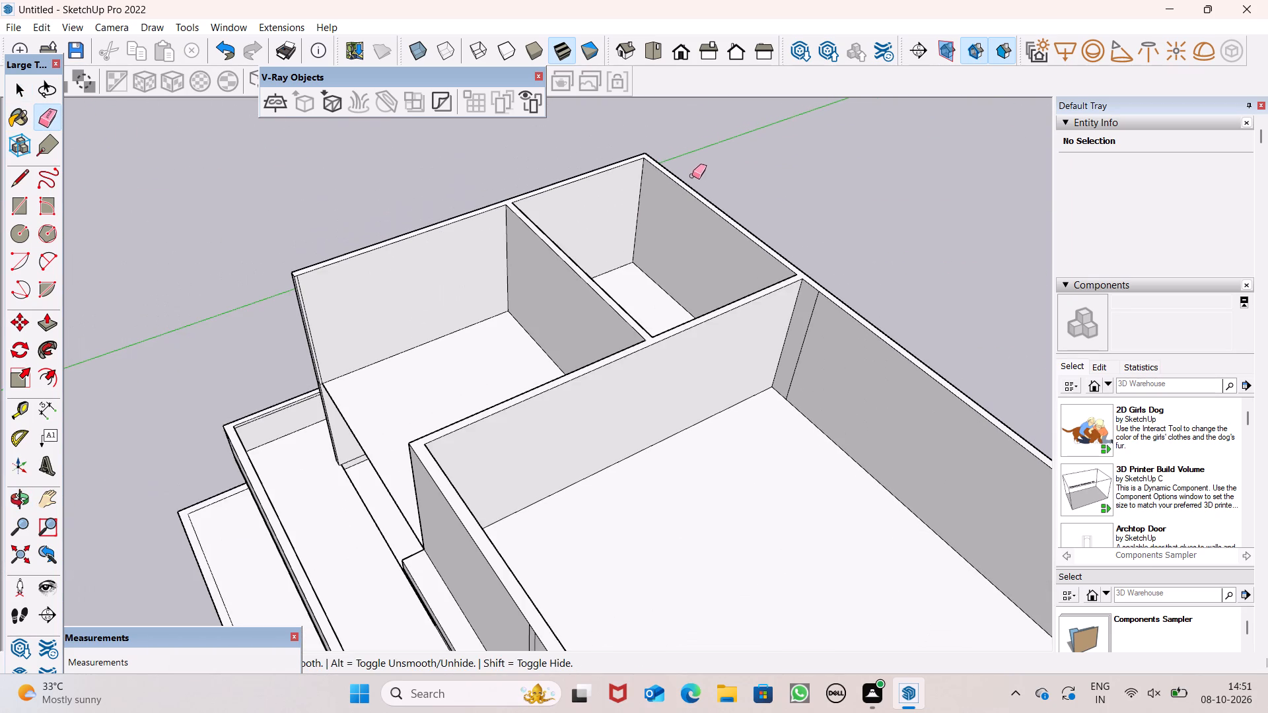
scroll(692, 176, "down", 1)
scroll(795, 316, "up", 6)
left_click(796, 310)
scroll(771, 245, "down", 10)
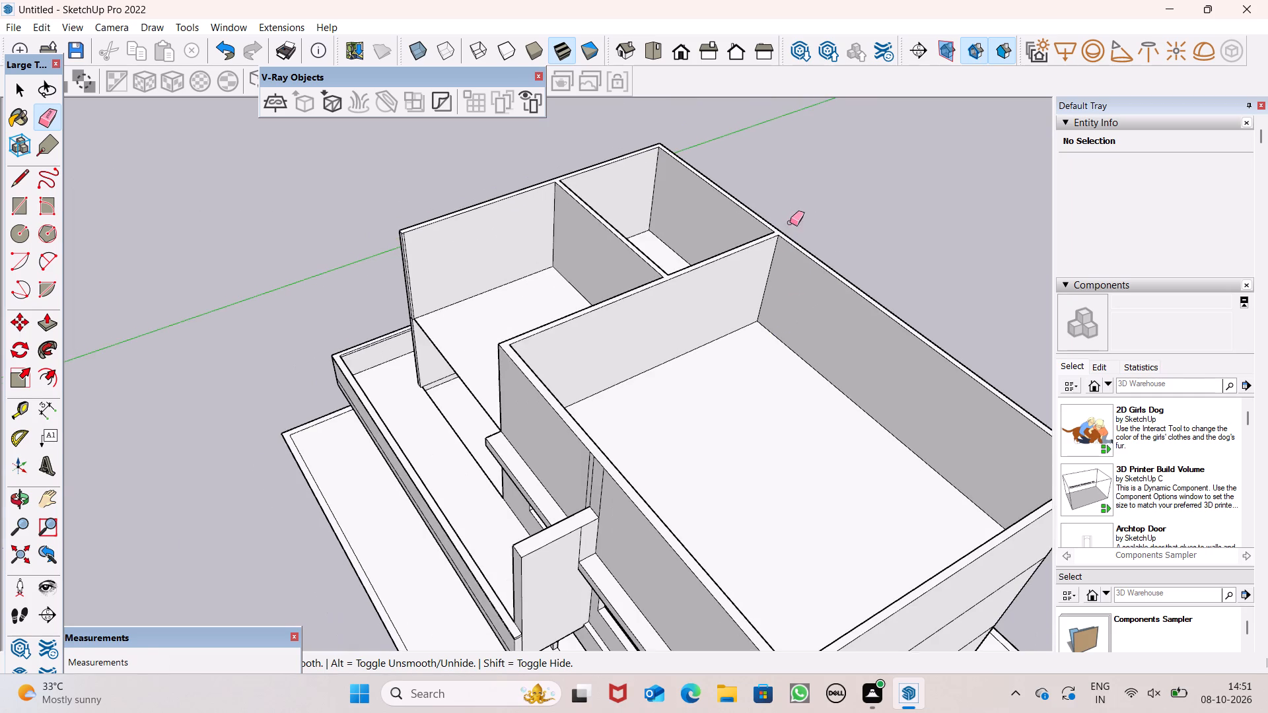
Erase the stray vertical lines on the new storey's front wall above and beside the projecting fin wall.
scroll(787, 259, "down", 1)
middle_click_drag(686, 437, 812, 349)
scroll(691, 411, "up", 3)
scroll(703, 388, "down", 1)
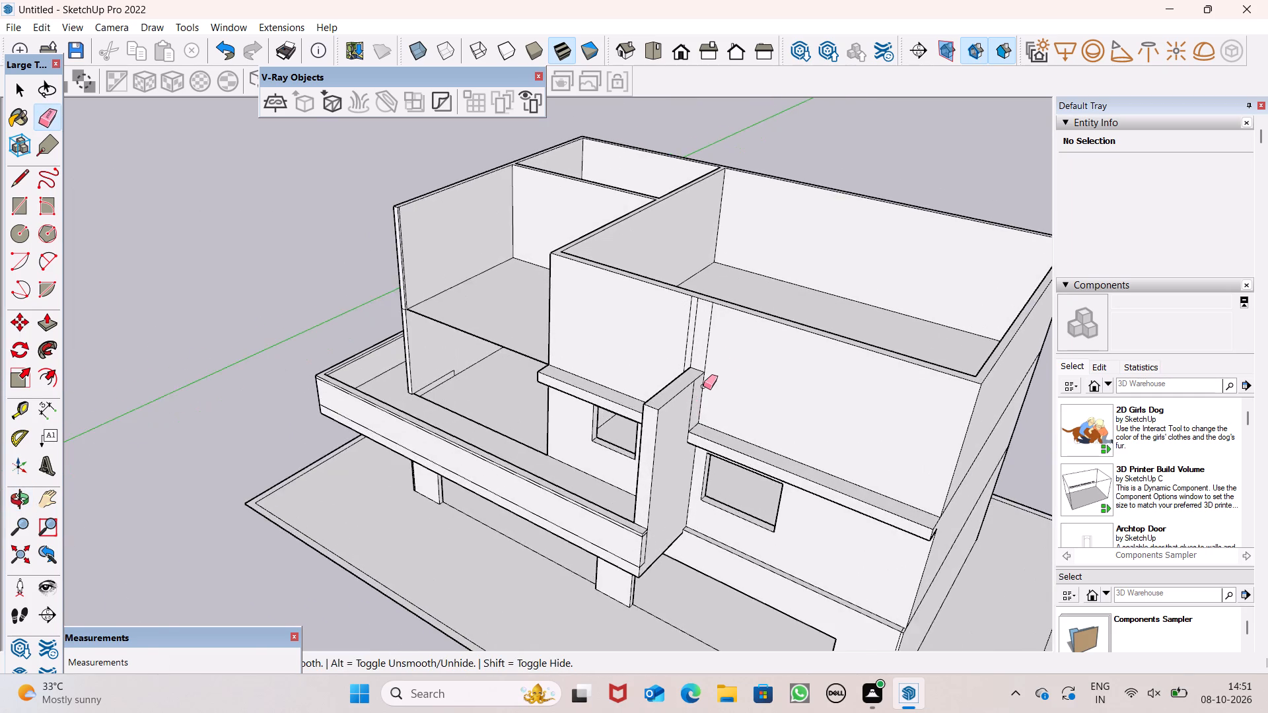
scroll(703, 386, "up", 6)
left_click_drag(686, 301, 744, 320)
left_click_drag(740, 318, 654, 306)
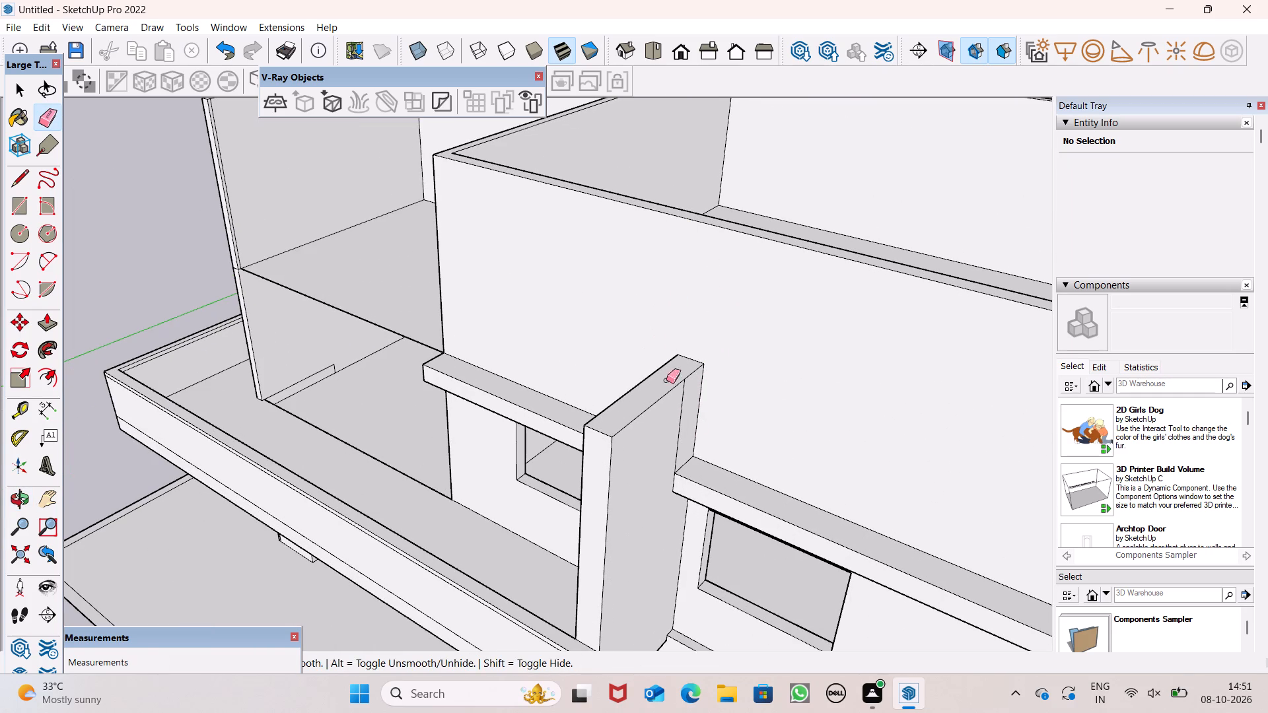
left_click(685, 419)
Examine the house with its raised top-storey walls from the front and from above.
scroll(751, 345, "down", 2)
scroll(751, 345, "up", 2)
scroll(802, 333, "down", 1)
middle_click_drag(835, 415, 898, 417)
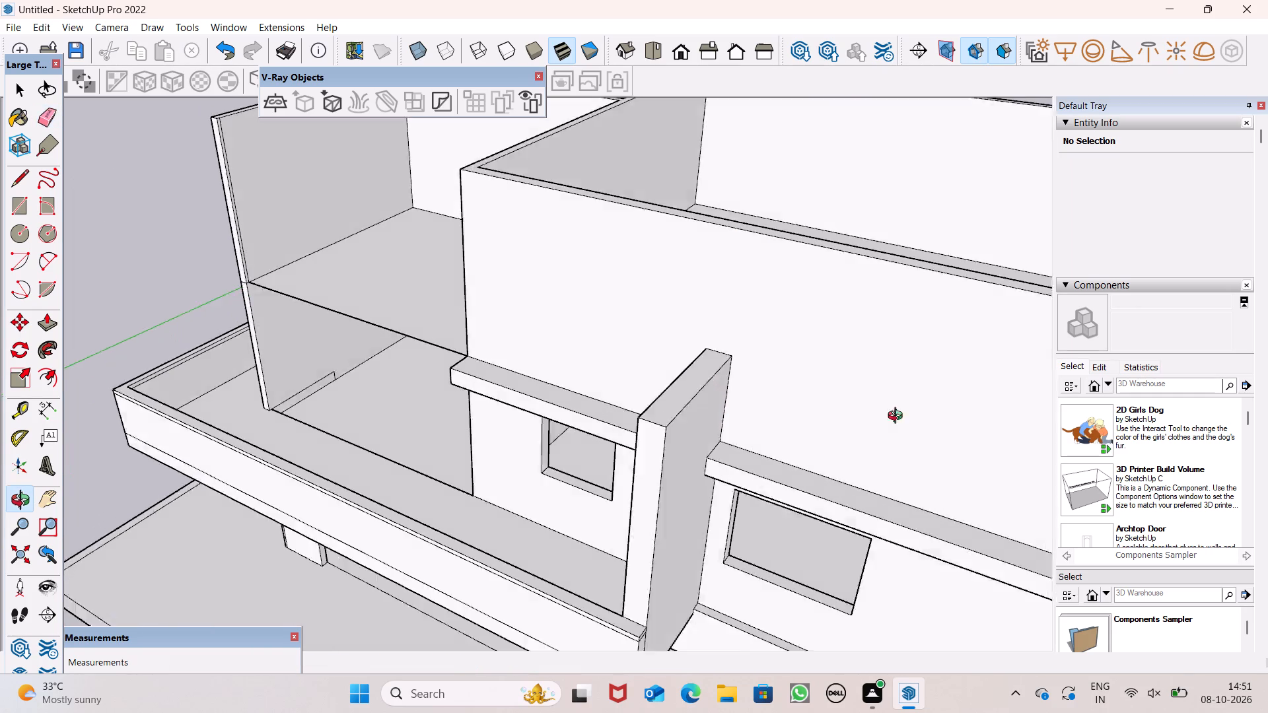
middle_click_drag(898, 417, 985, 402)
scroll(859, 337, "down", 2)
scroll(761, 382, "down", 6)
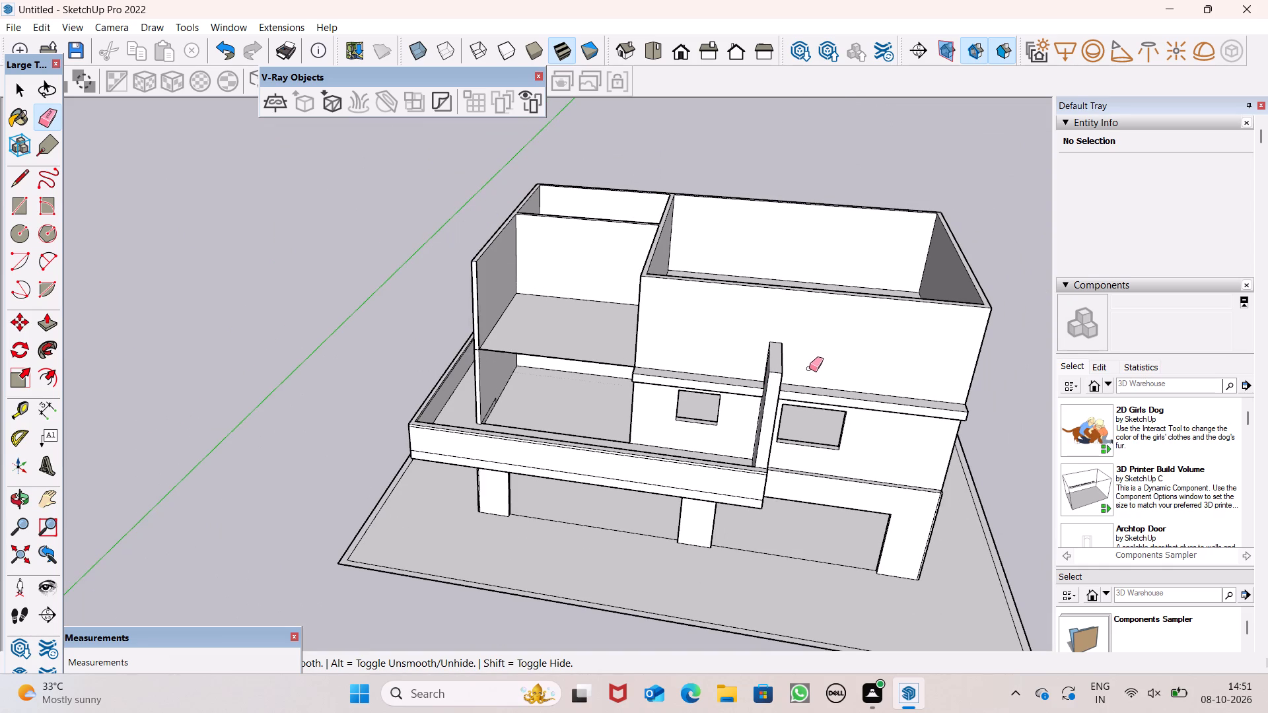
key("space")
scroll(689, 328, "down", 2)
middle_click_drag(728, 361, 814, 407)
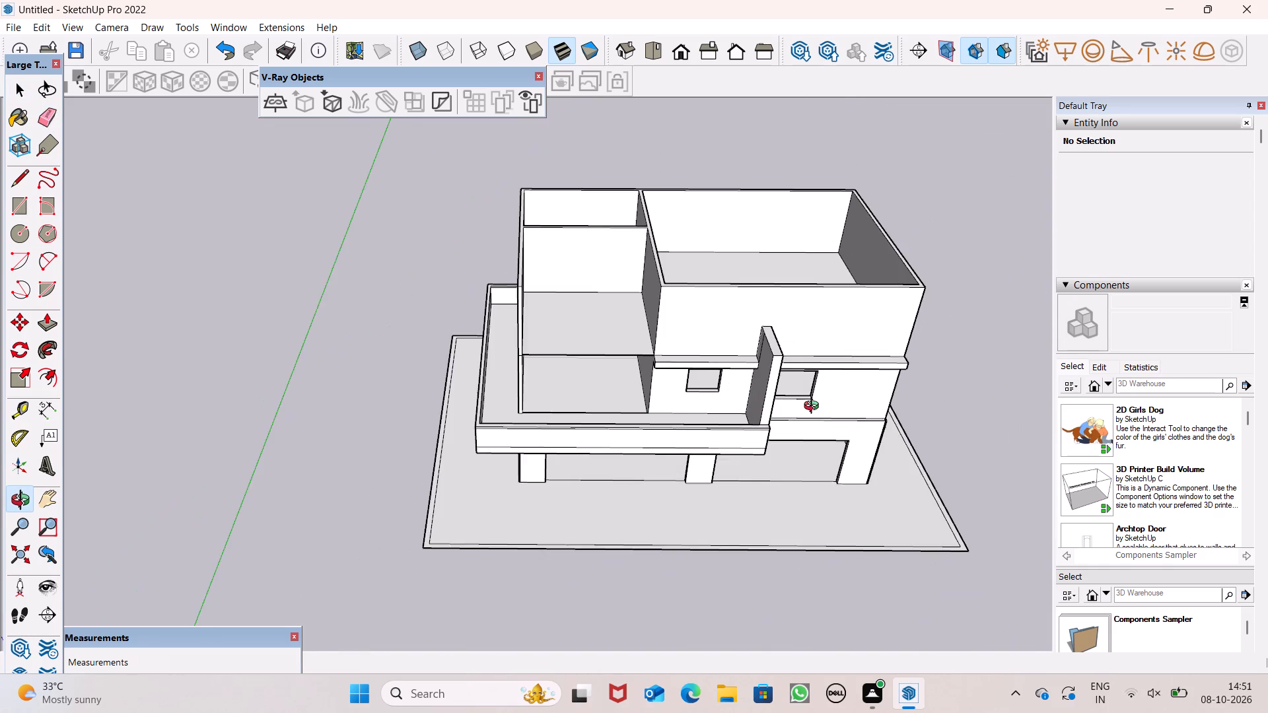
middle_click_drag(814, 407, 823, 402)
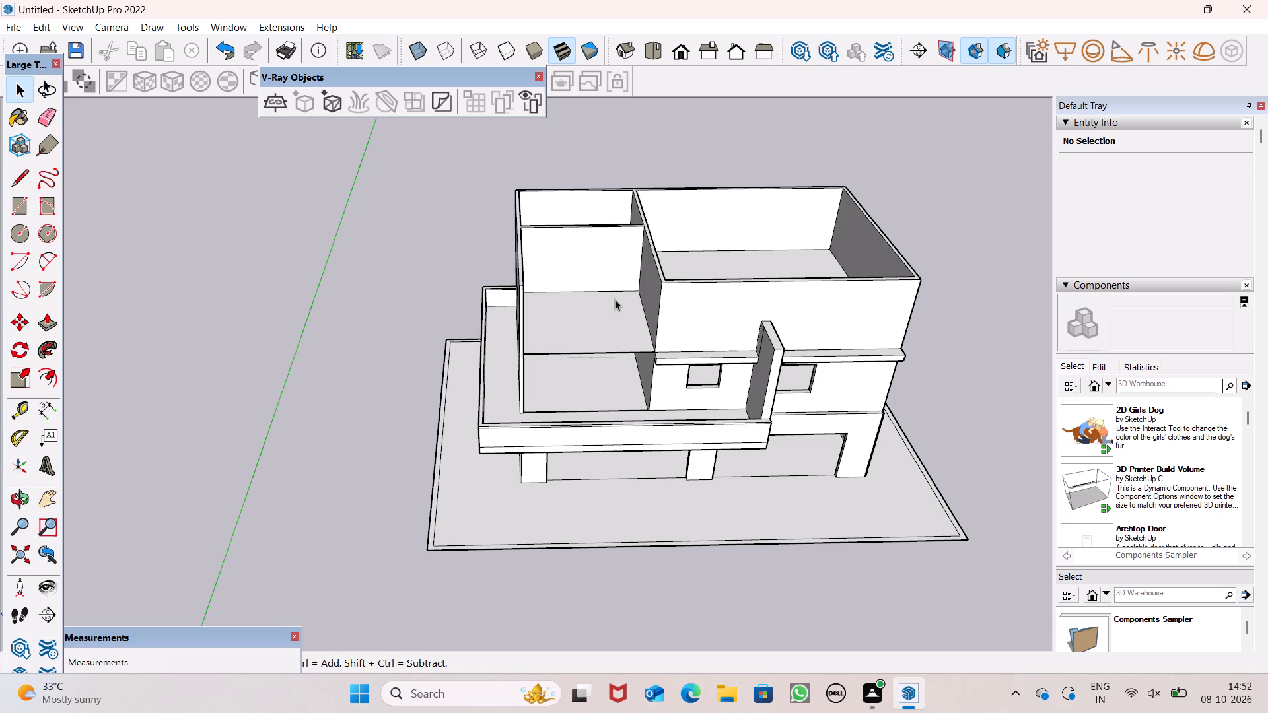
middle_click_drag(767, 320, 761, 293)
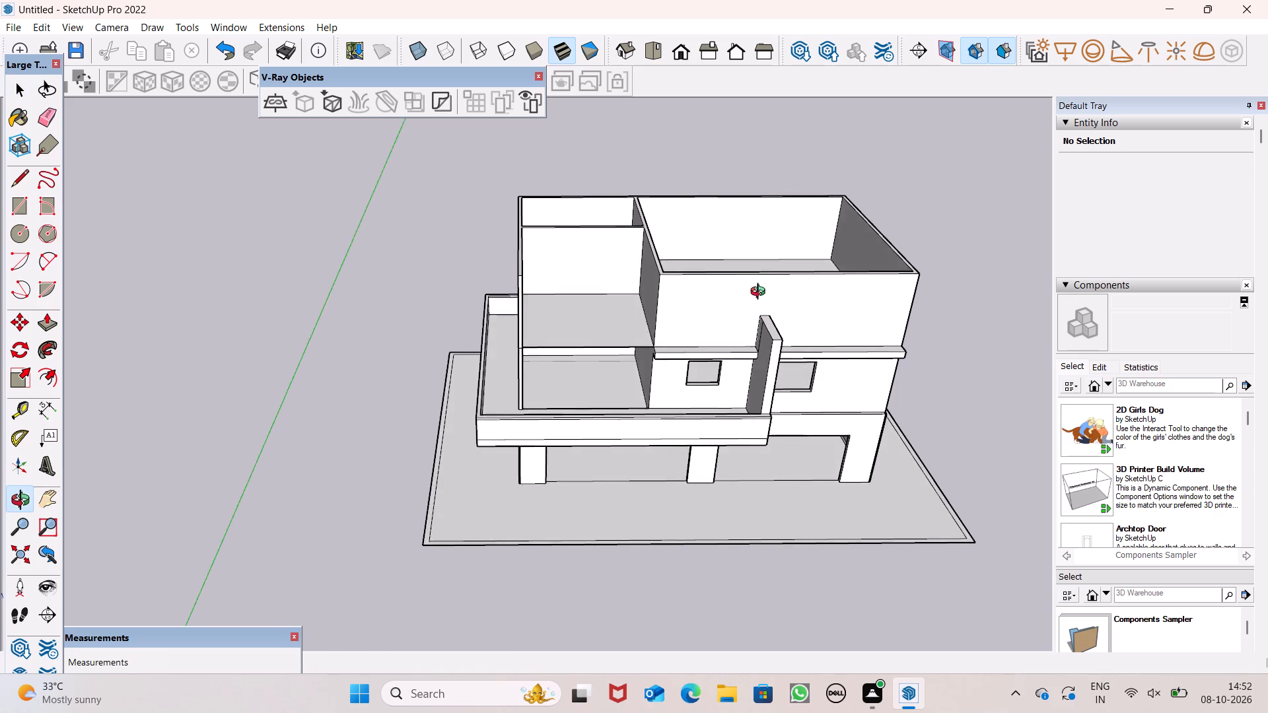
middle_click_drag(761, 293, 726, 351)
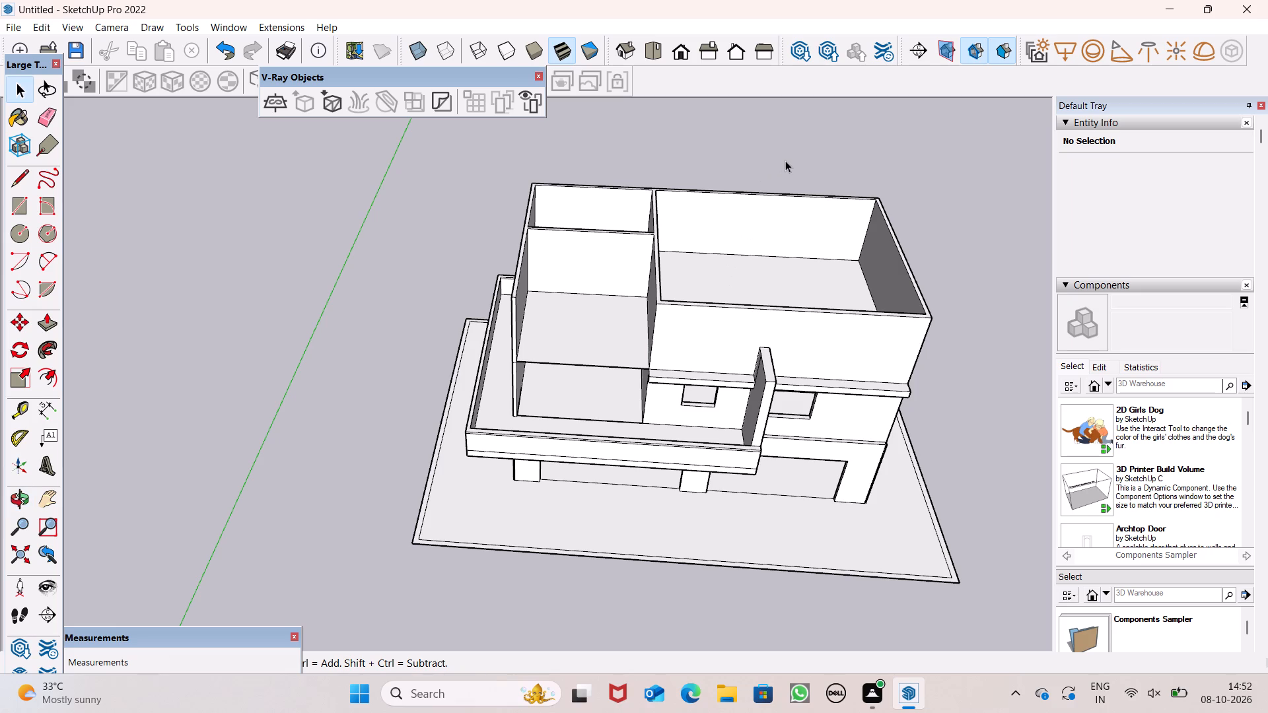
Undo the top storey's raised walls and their line clean-up, back past the roof faces that closed the rooms below.
middle_click_drag(685, 308, 731, 141)
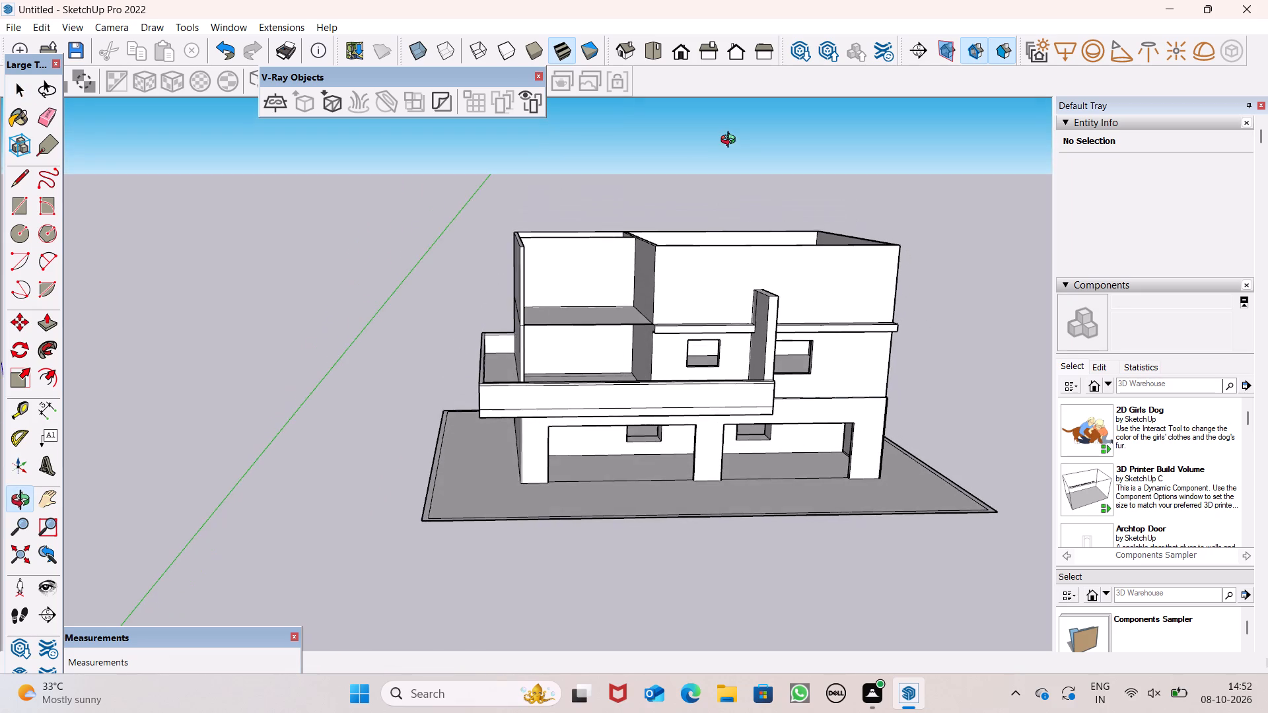
middle_click_drag(731, 141, 719, 141)
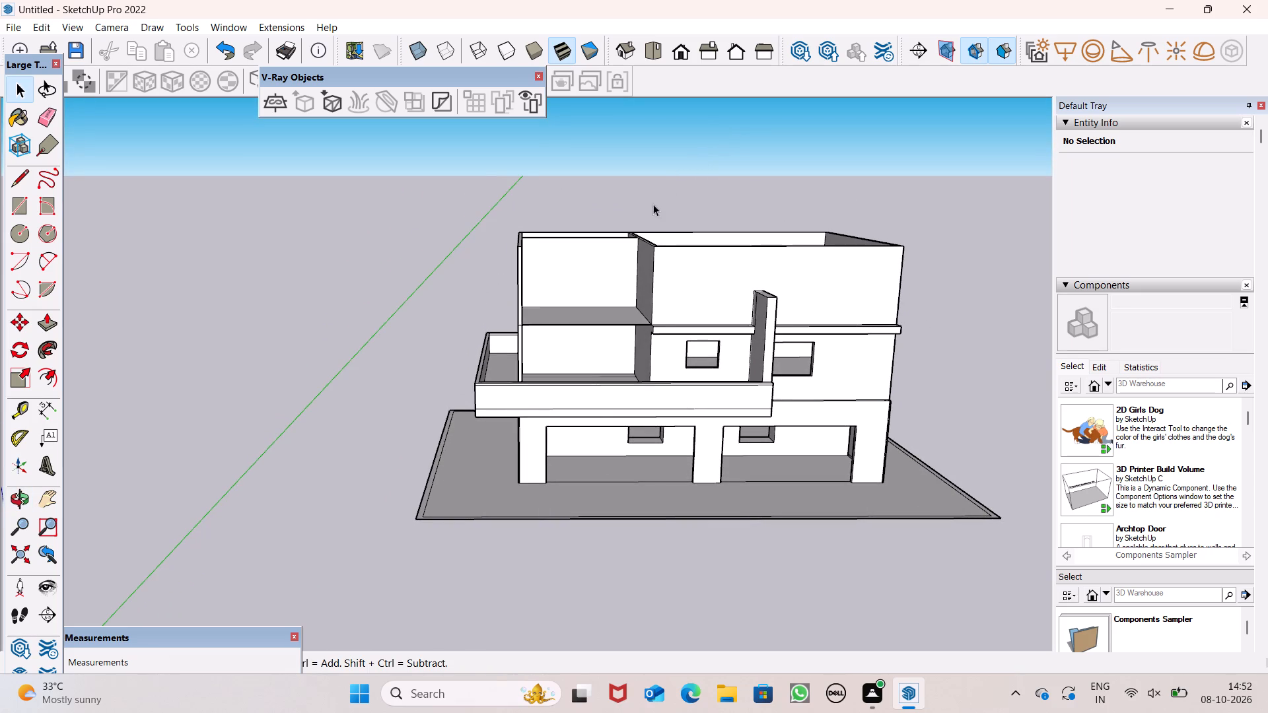
scroll(648, 287, "up", 2)
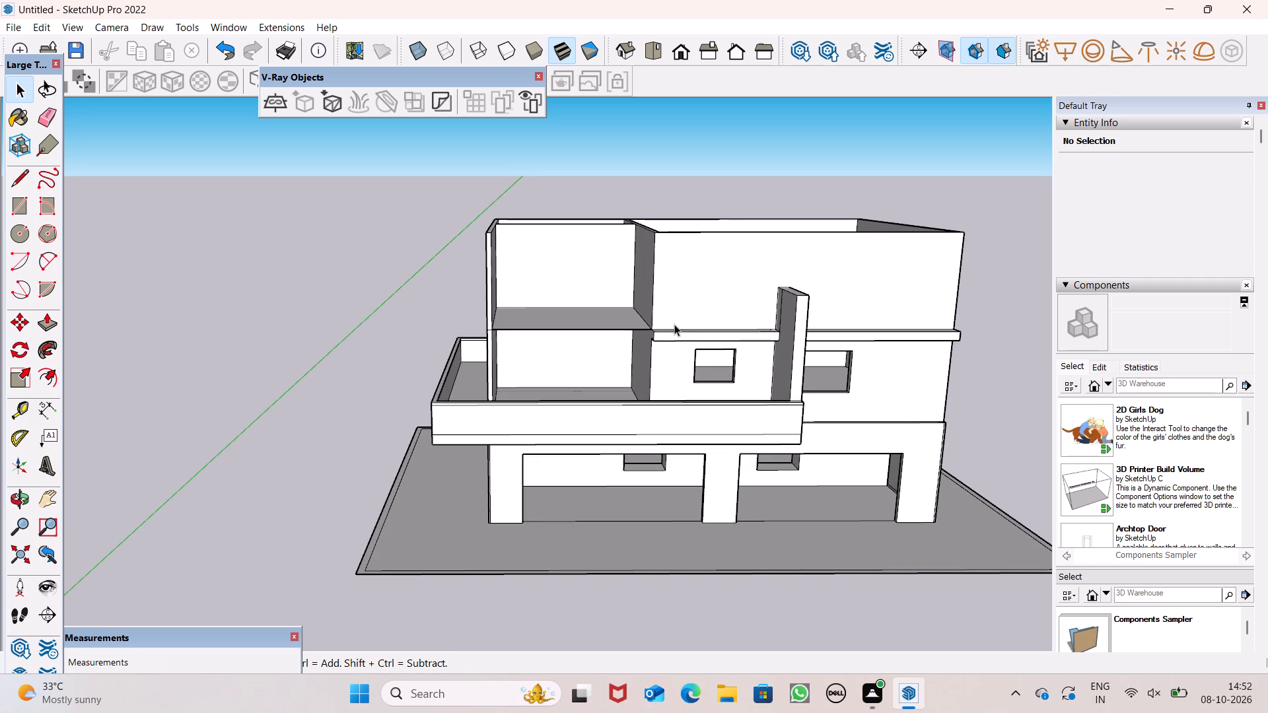
middle_click_drag(732, 292, 703, 350)
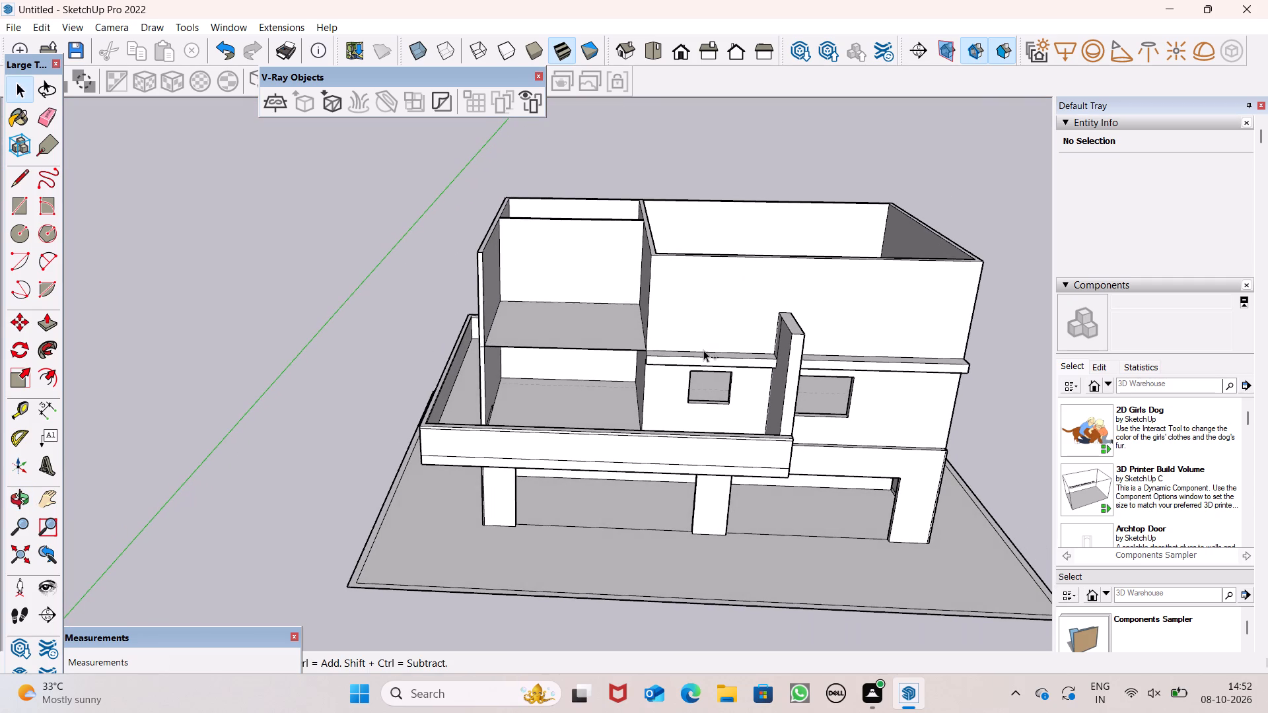
key("ctrl+z")
key("ctrl+z")
key("ctrl+z")
key("ctrl+z")
key("ctrl+z")
key("ctrl+z")
key("ctrl+z")
key("ctrl+z")
key("ctrl+z")
key("ctrl+z")
key("ctrl+z")
key("ctrl+z")
key("ctrl+z")
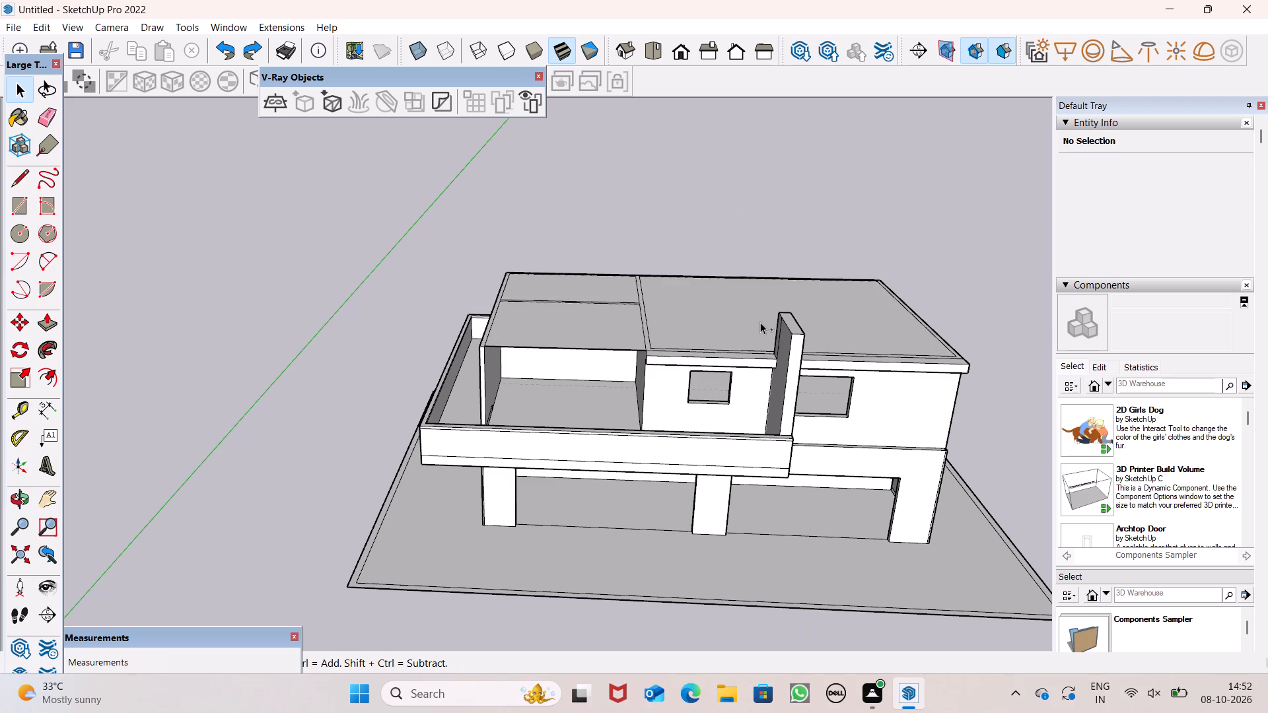
Close the small rear room and the large room with flat roof faces by tracing short lines along their inner top wall edges.
middle_click_drag(755, 335, 757, 459)
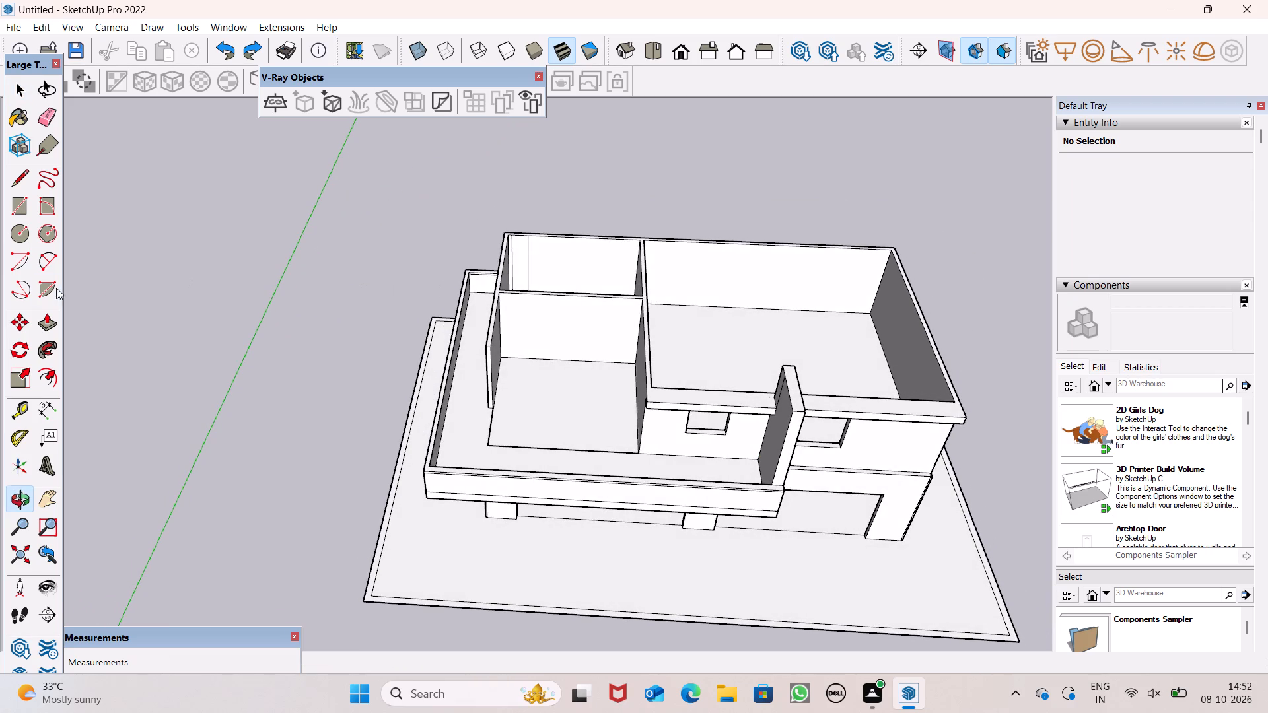
left_click(40, 320)
scroll(685, 267, "up", 5)
left_click(11, 197)
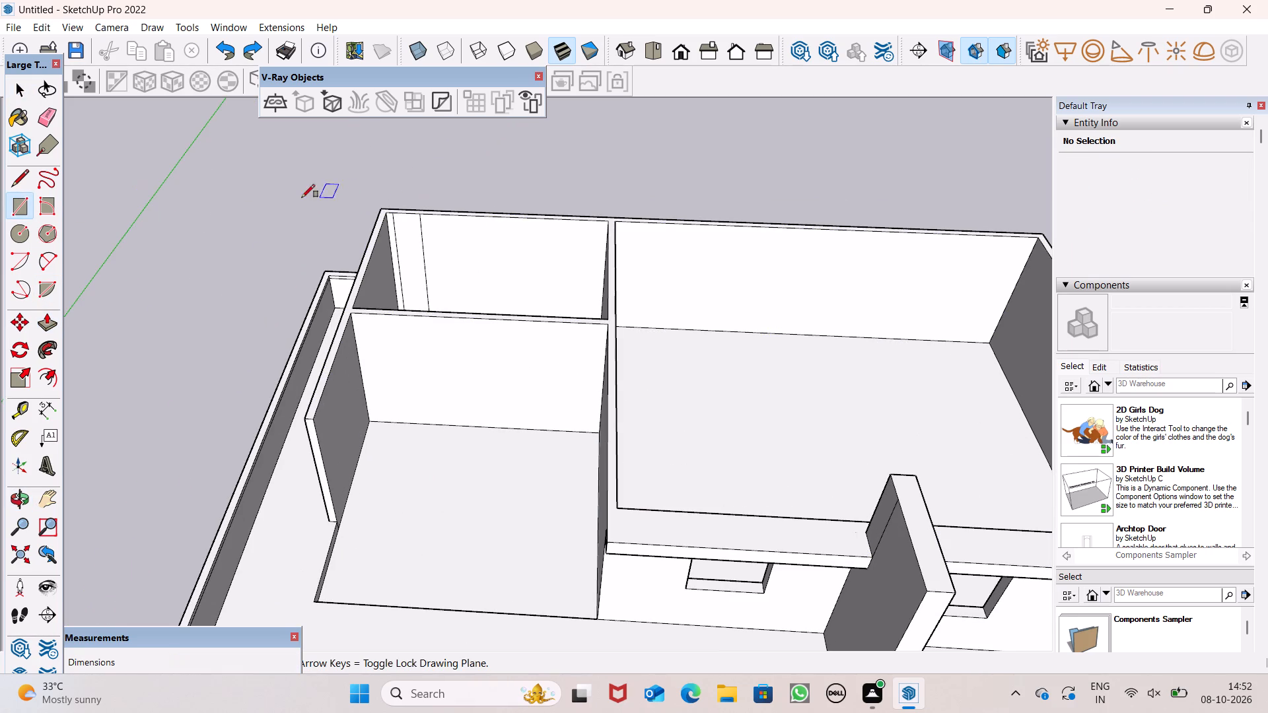
left_click(11, 176)
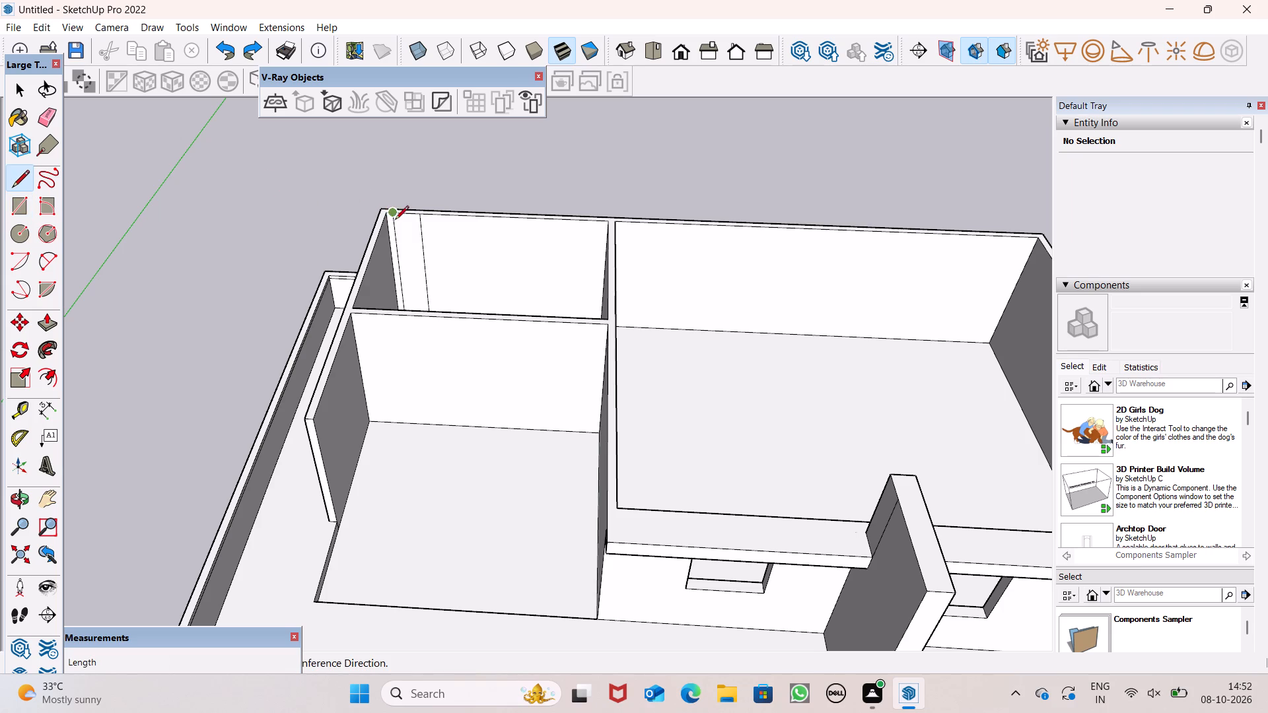
left_click(382, 221)
left_click(397, 214)
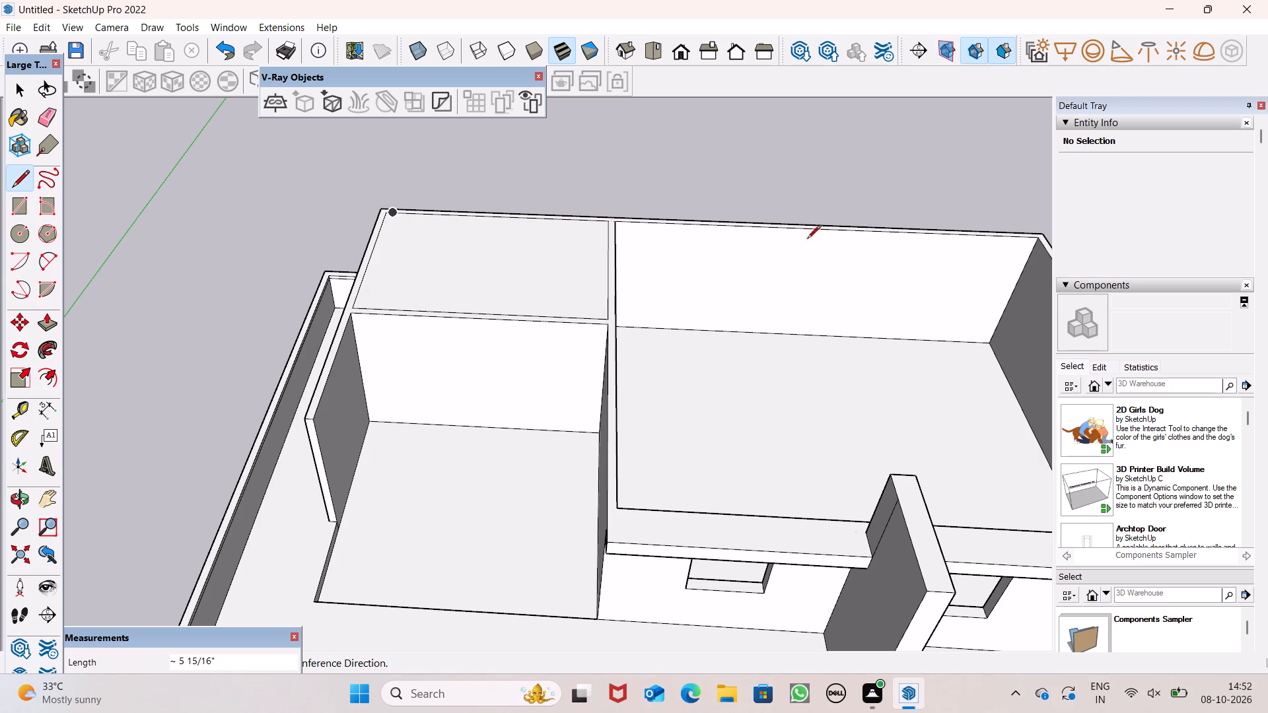
left_click(684, 223)
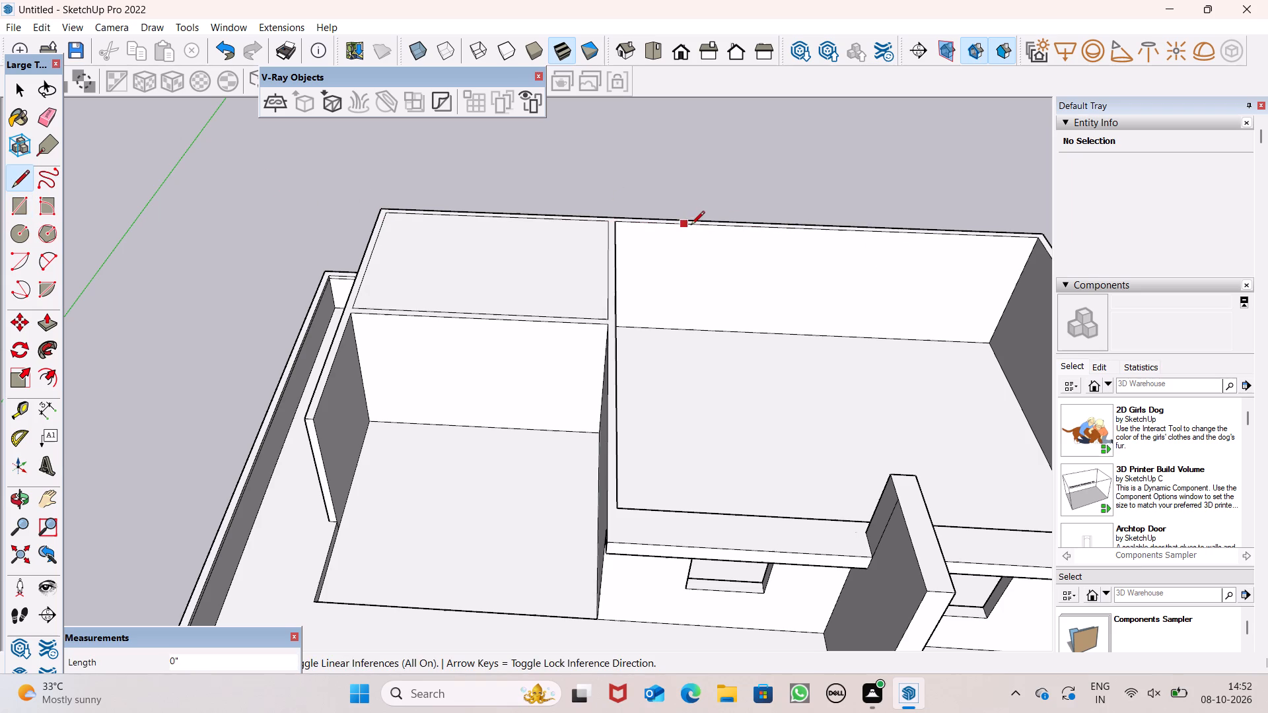
left_click(691, 226)
left_click(694, 226)
key("space")
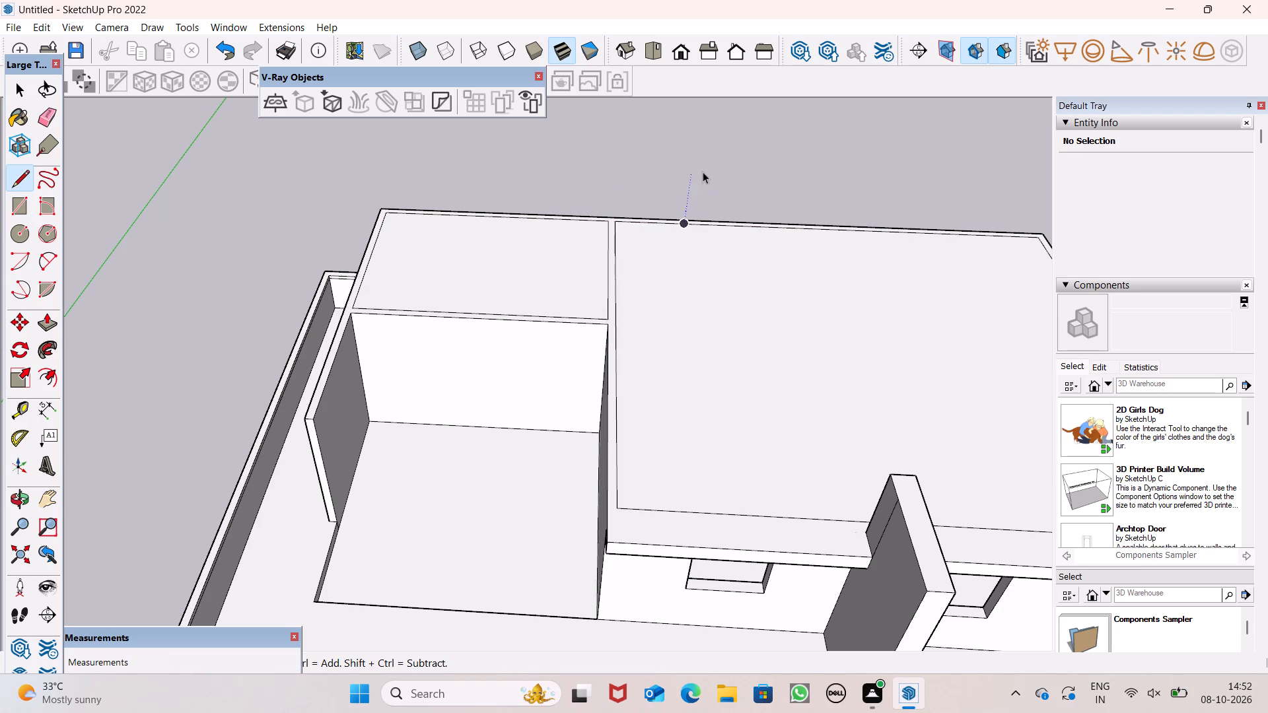
Draw a line along the roof's front strip from the fin wall's inner corner towards the open terrace room.
scroll(781, 187, "down", 8)
middle_click_drag(843, 271, 719, 356)
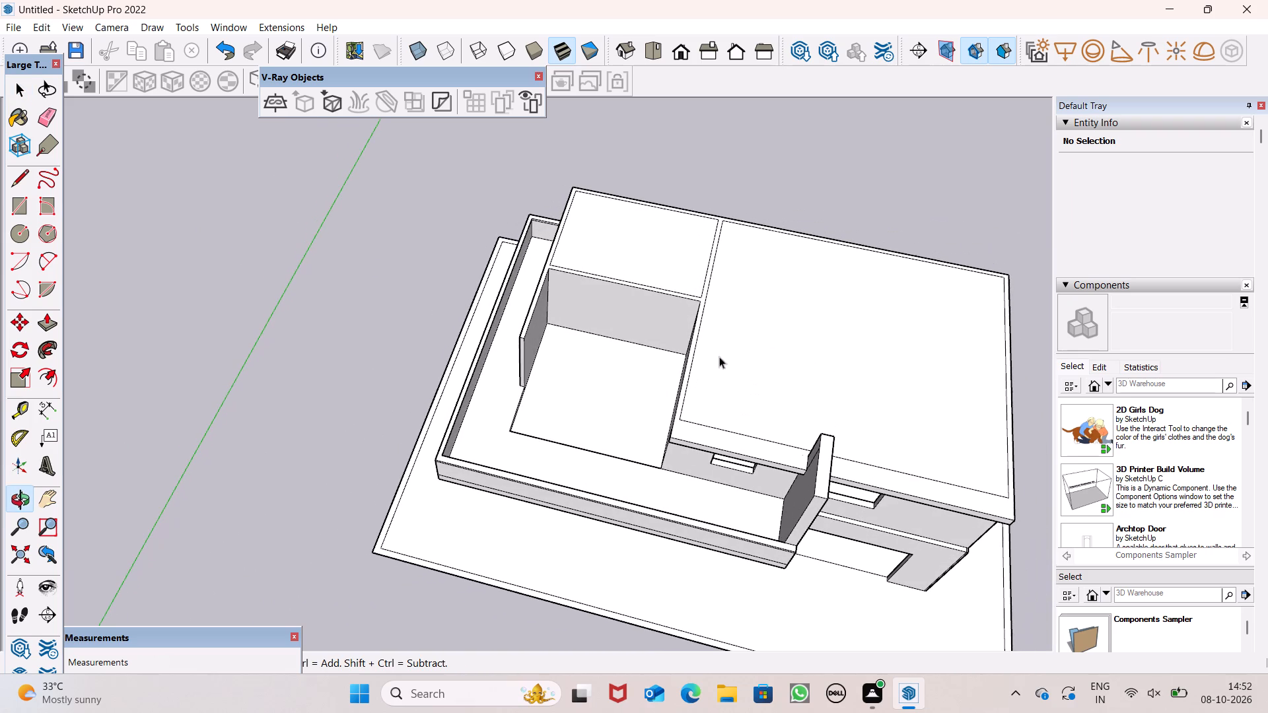
middle_click_drag(719, 356, 772, 360)
left_click(24, 180)
scroll(662, 236, "down", 1)
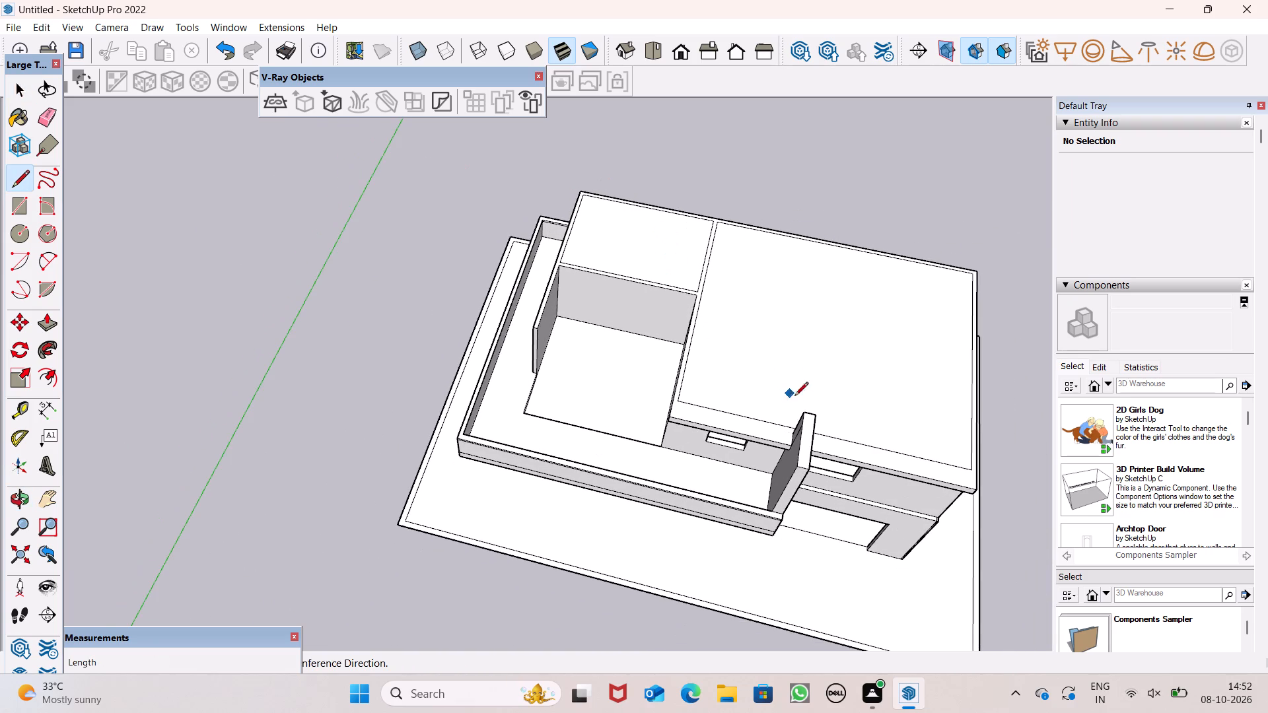
scroll(808, 421, "up", 1)
scroll(767, 253, "down", 12)
middle_click_drag(823, 360, 632, 325)
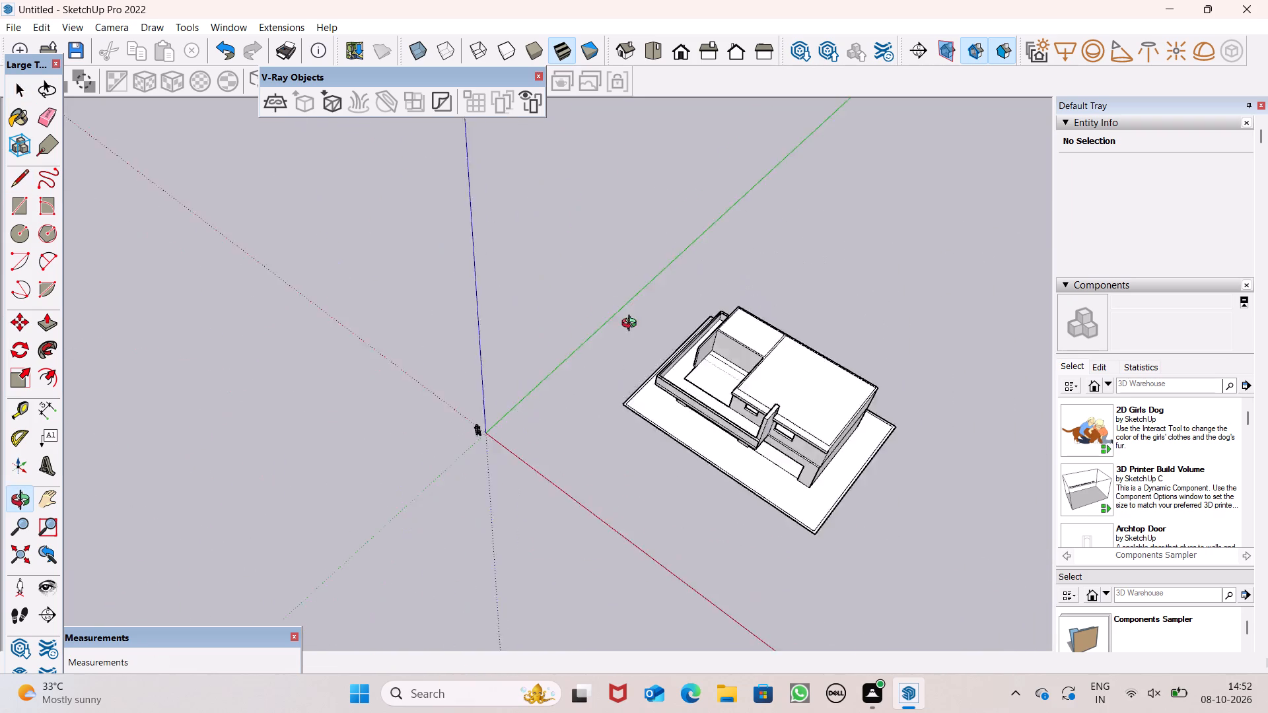
middle_click_drag(632, 325, 254, 172)
scroll(537, 361, "up", 6)
scroll(553, 483, "up", 4)
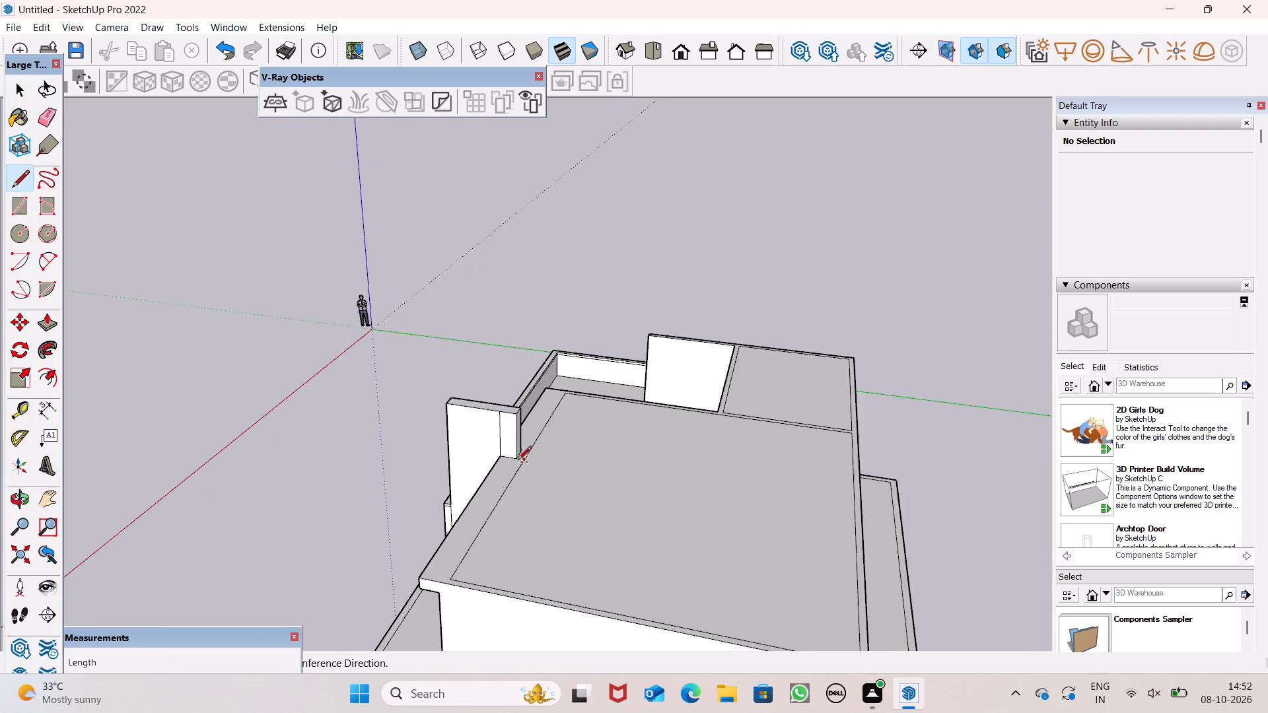
scroll(517, 461, "up", 11)
left_click(517, 459)
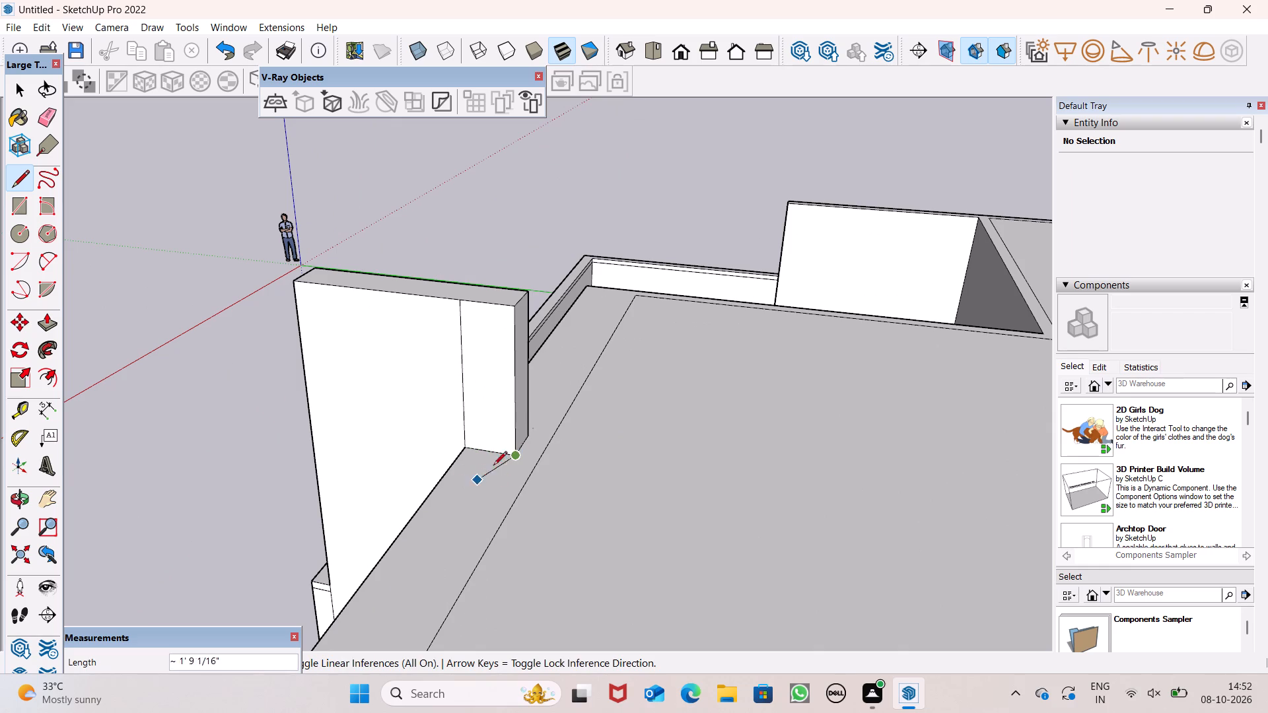
scroll(557, 353, "down", 1)
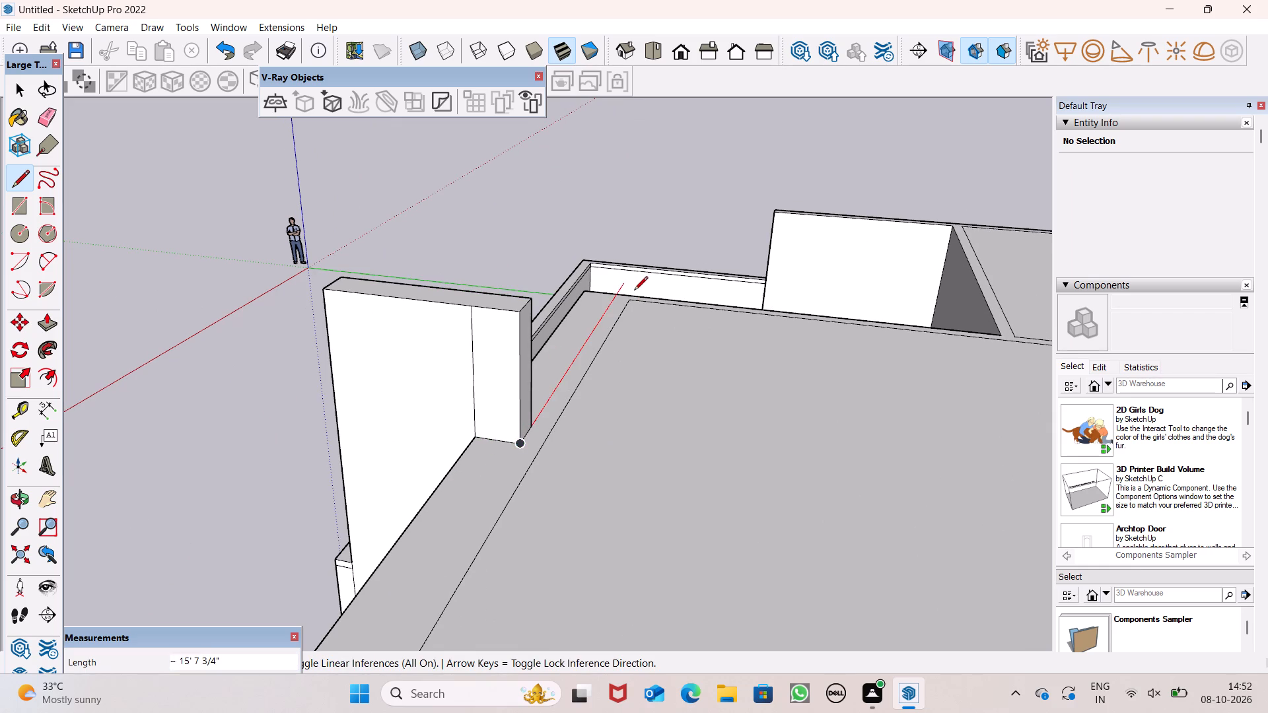
left_click(621, 296)
Draw a line about 17' 6" long from the fin wall's inner corner along the front strip to the roof slab's outer side edge.
scroll(594, 271, "down", 7)
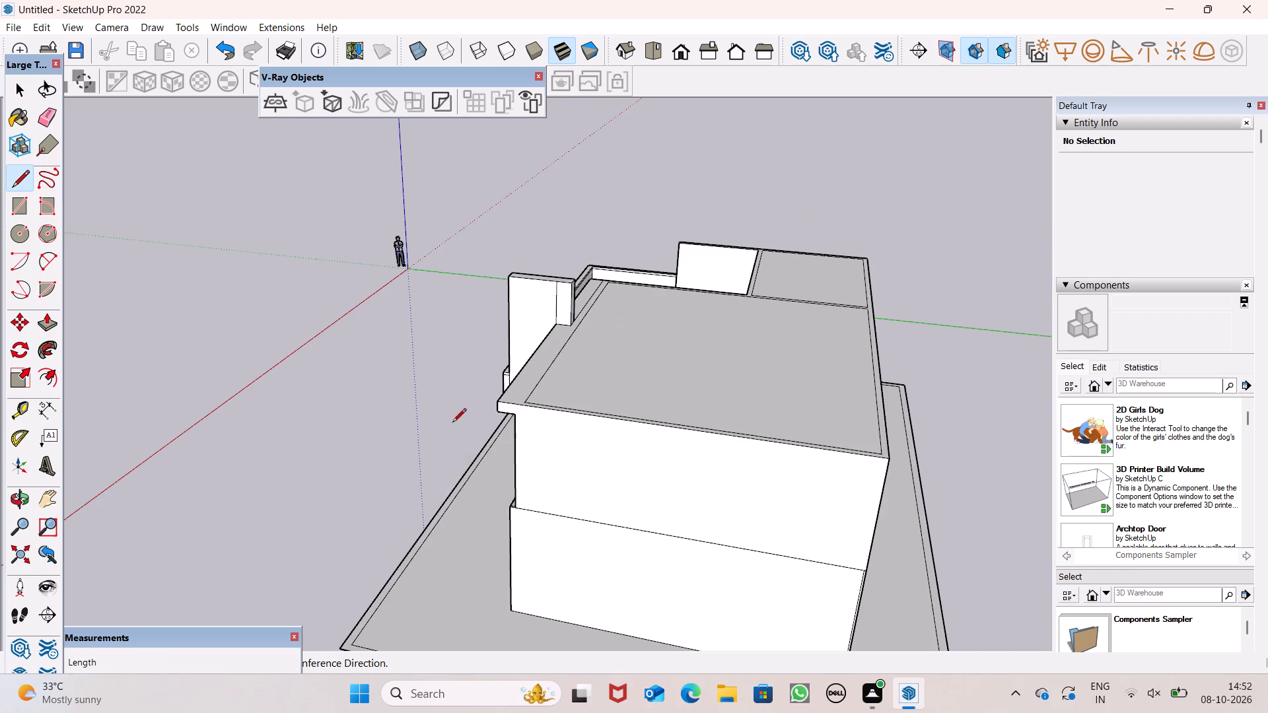
scroll(520, 413, "up", 1)
scroll(521, 412, "down", 1)
scroll(523, 411, "up", 3)
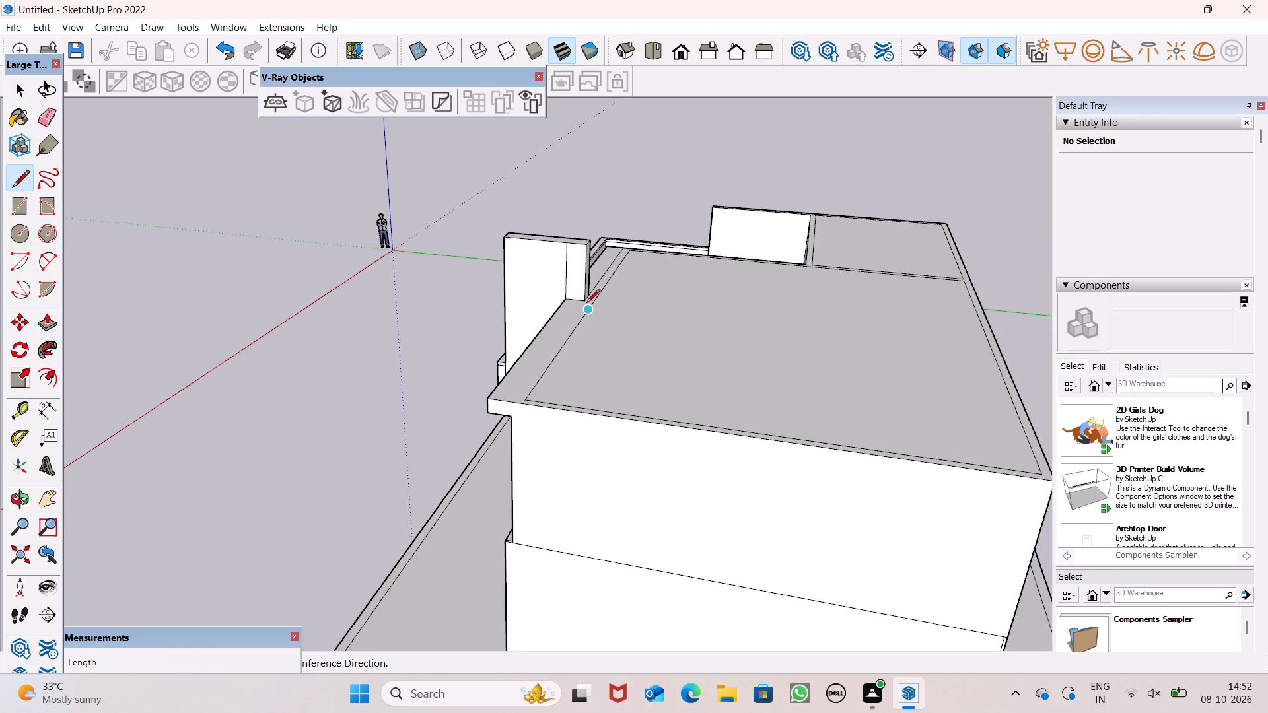
scroll(586, 295, "up", 8)
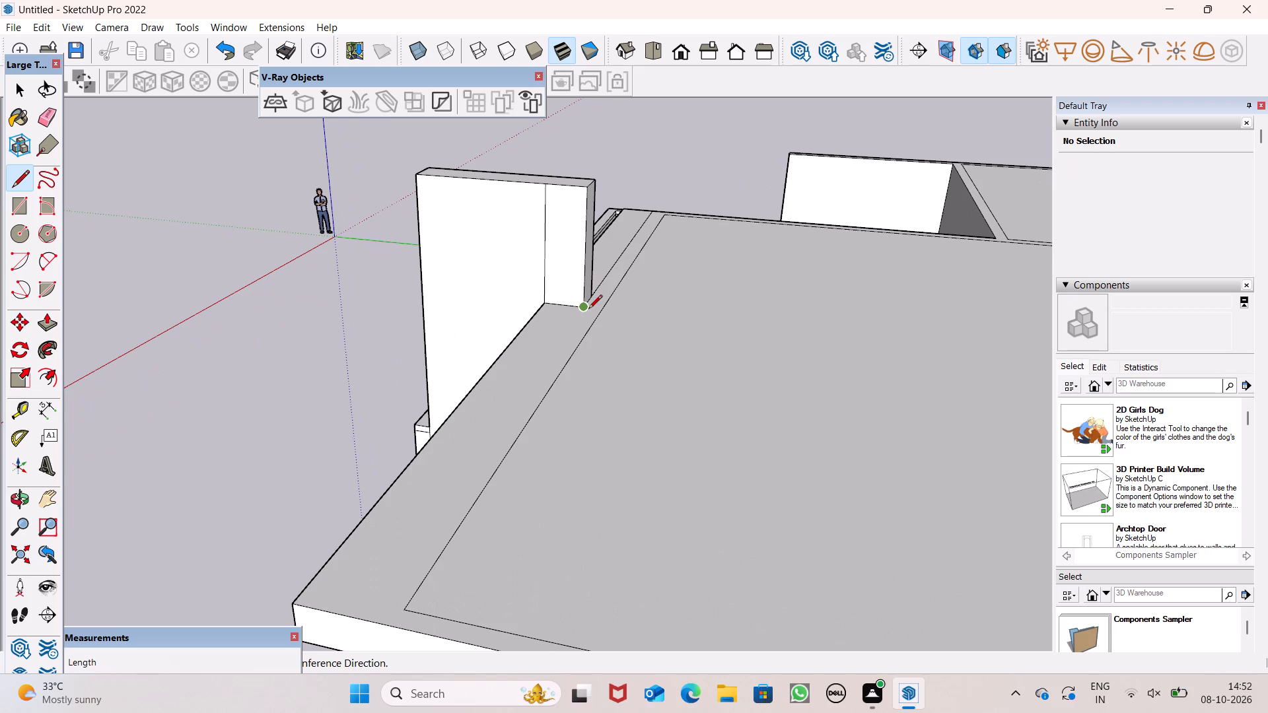
left_click(588, 310)
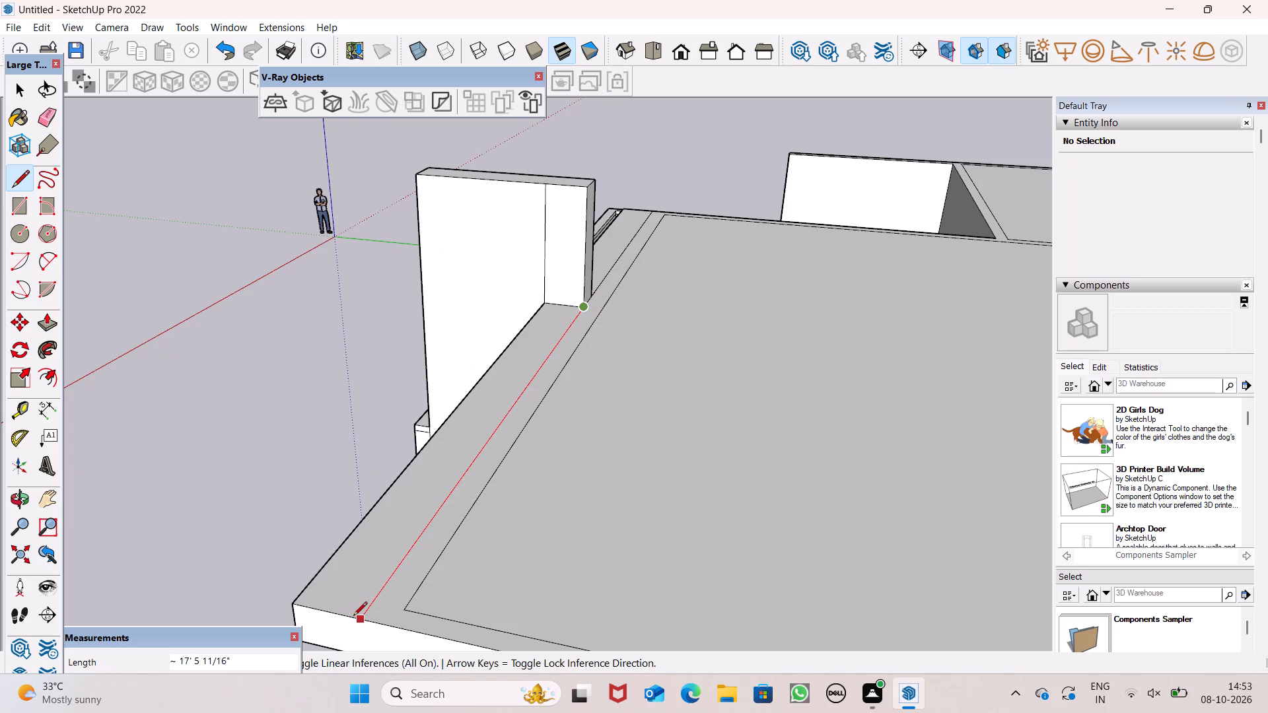
left_click(354, 615)
key("space")
Push/Pull the wall outline on the roof, including the strip between the two rooms, up 3'.
scroll(481, 383, "down", 4)
scroll(610, 244, "down", 1)
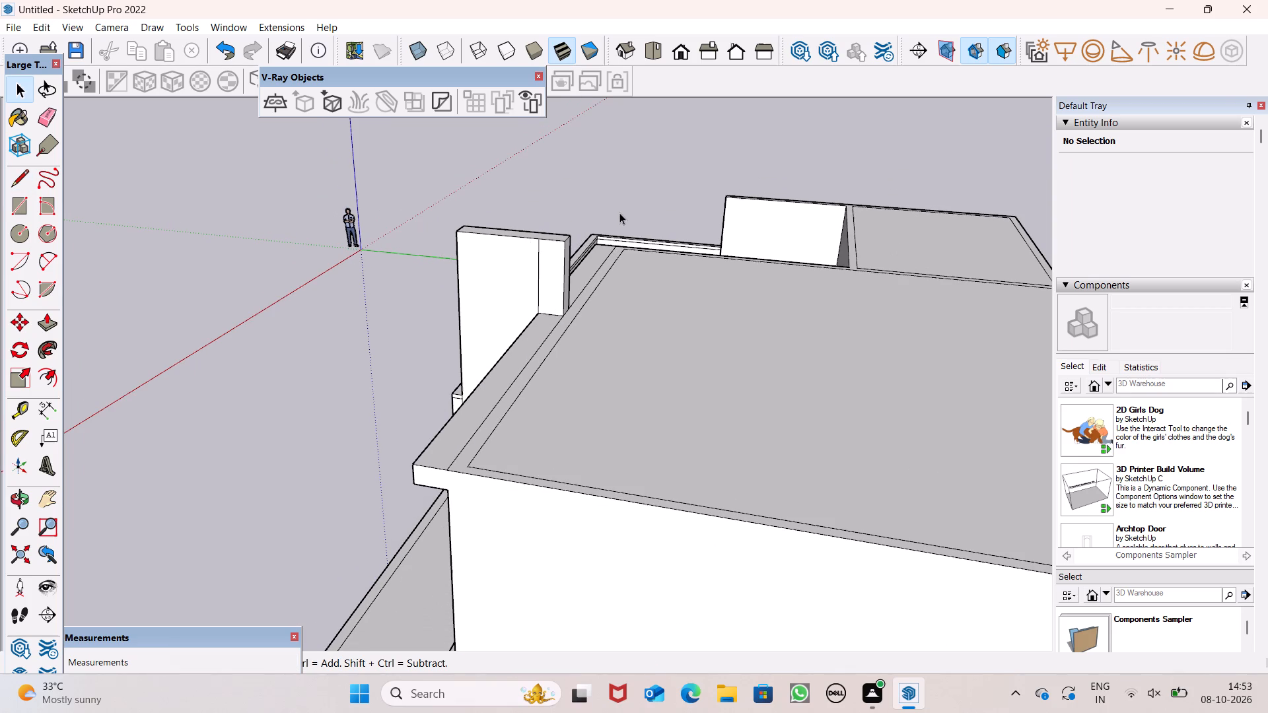
scroll(631, 227, "down", 5)
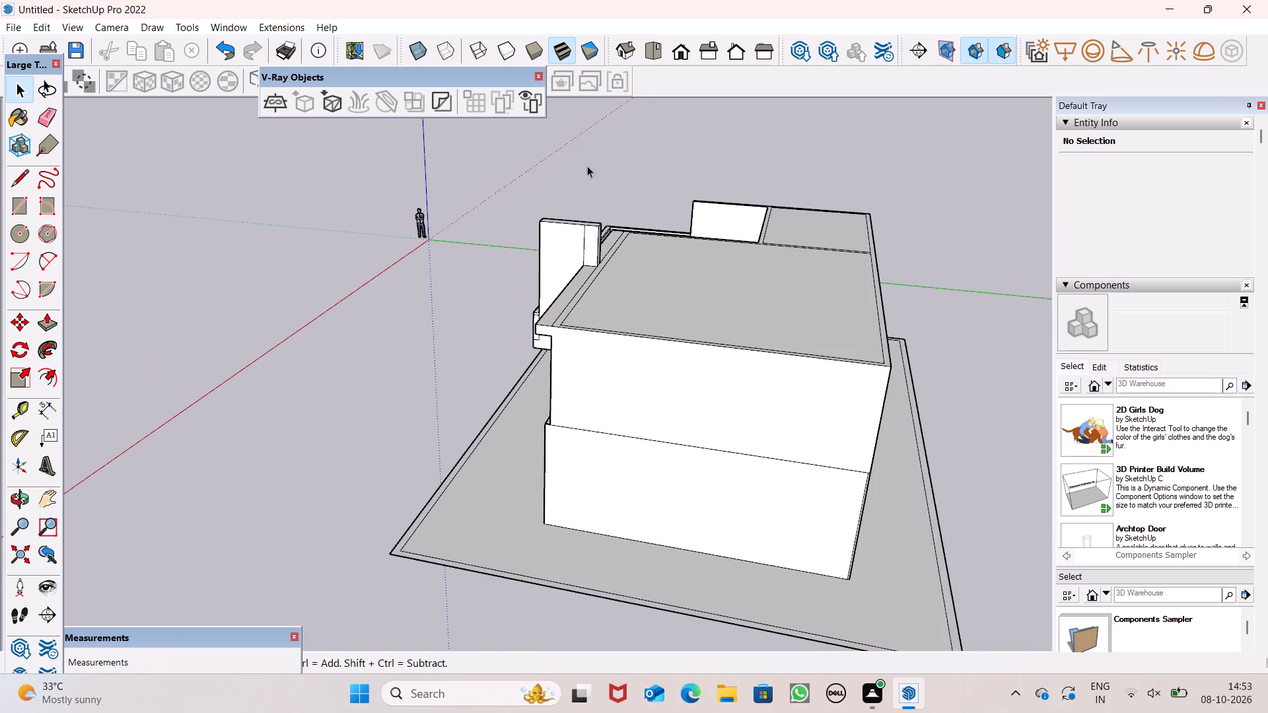
scroll(599, 154, "down", 2)
scroll(694, 55, "down", 2)
middle_click_drag(699, 54, 903, 85)
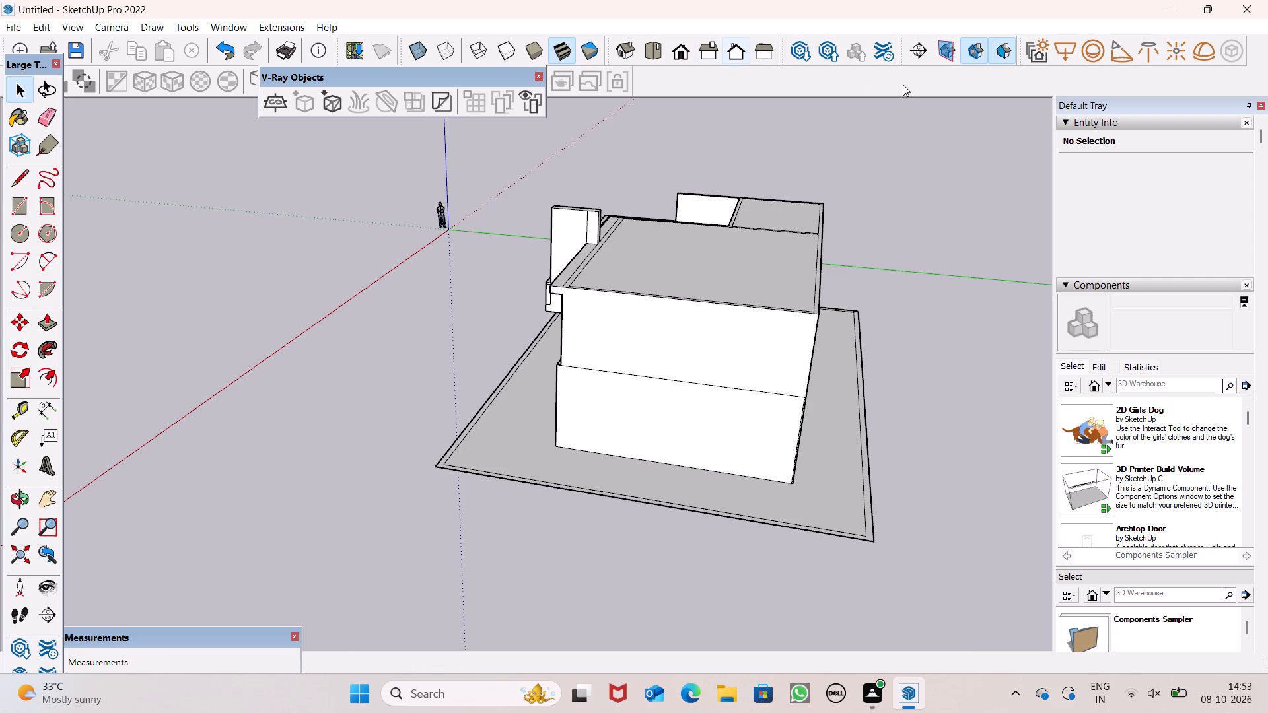
middle_click_drag(903, 85, 903, 85)
scroll(611, 160, "down", 4)
middle_click_drag(597, 223, 931, 246)
scroll(628, 191, "up", 4)
middle_click_drag(617, 226, 647, 277)
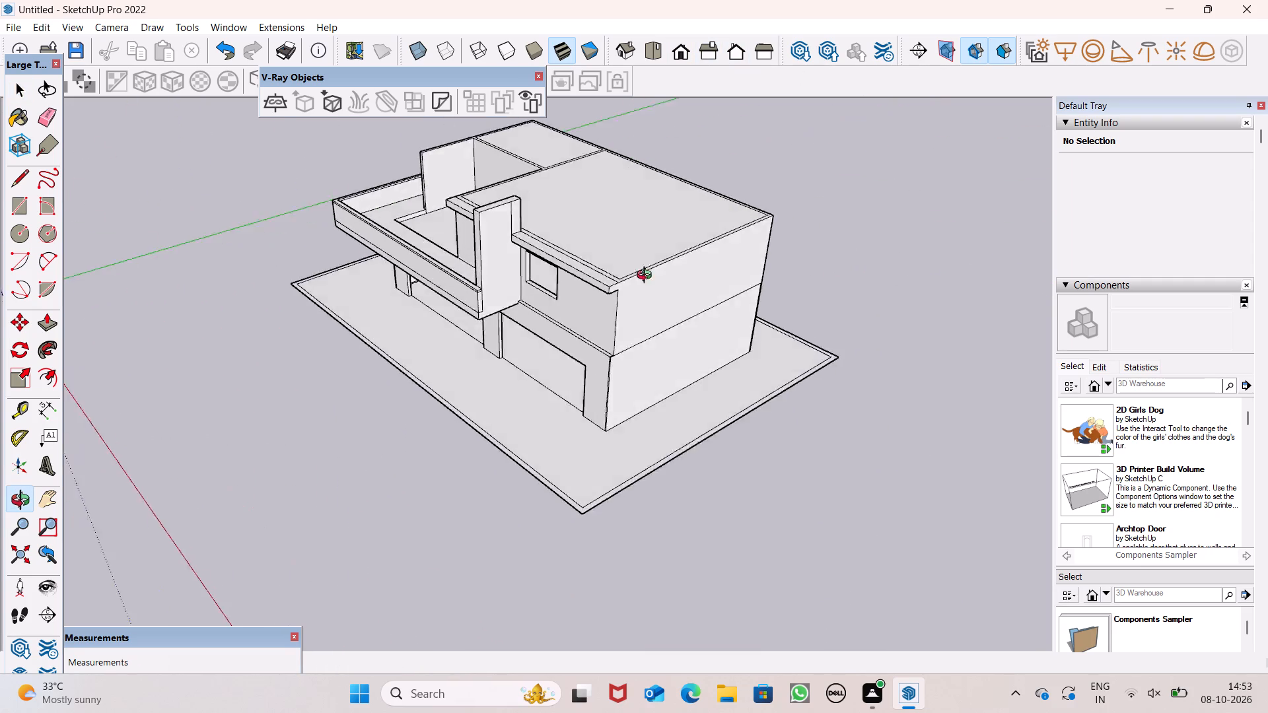
middle_click_drag(647, 277, 947, 248)
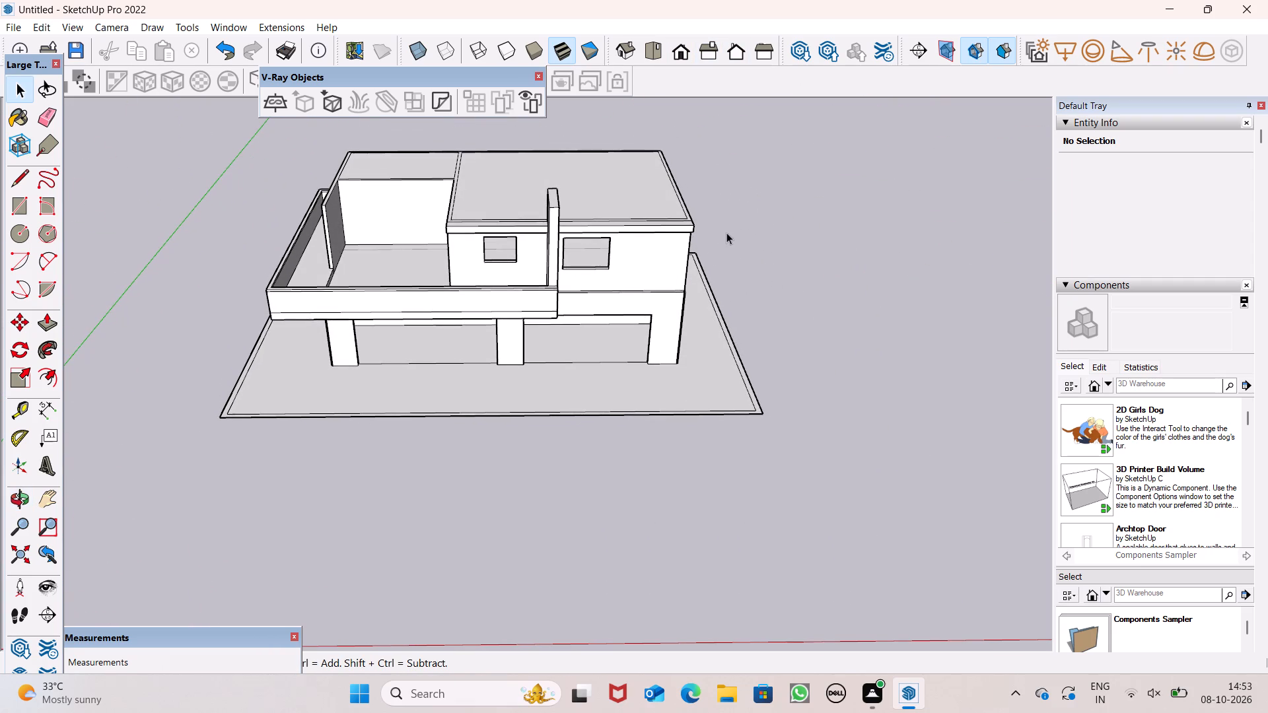
scroll(501, 227, "up", 5)
middle_click_drag(477, 207, 567, 241)
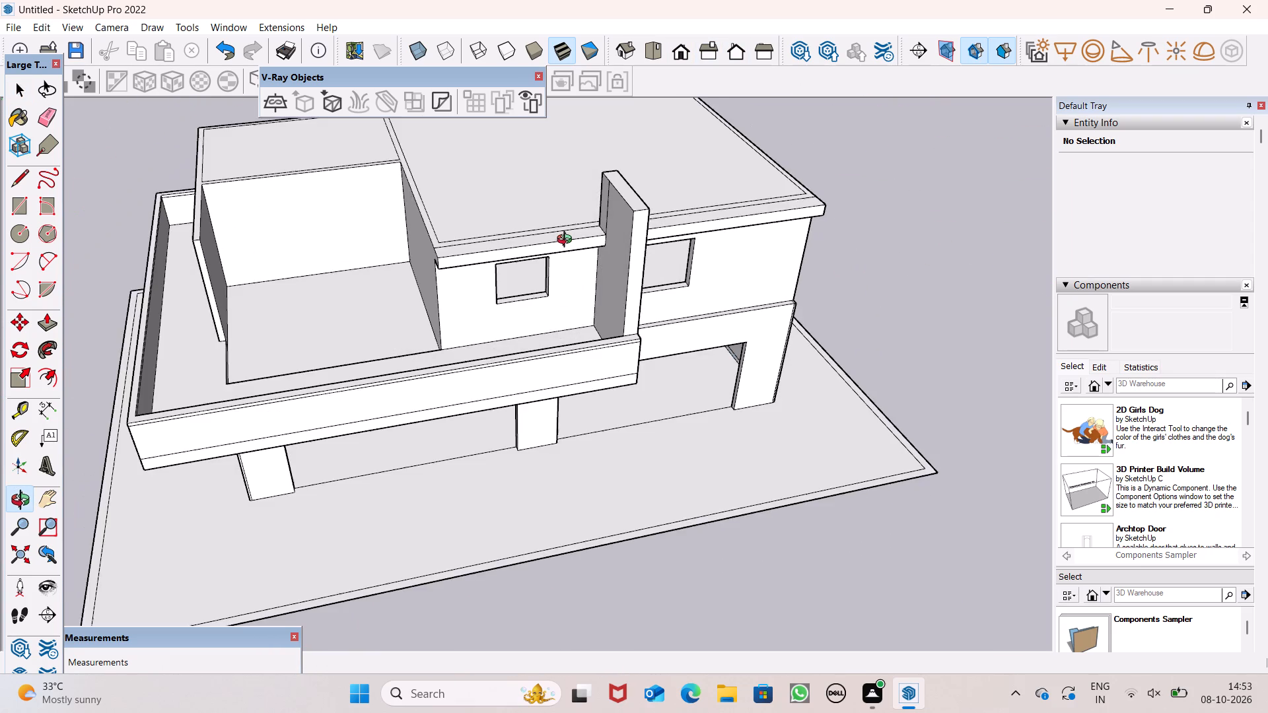
middle_click_drag(567, 241, 522, 275)
left_click(39, 329)
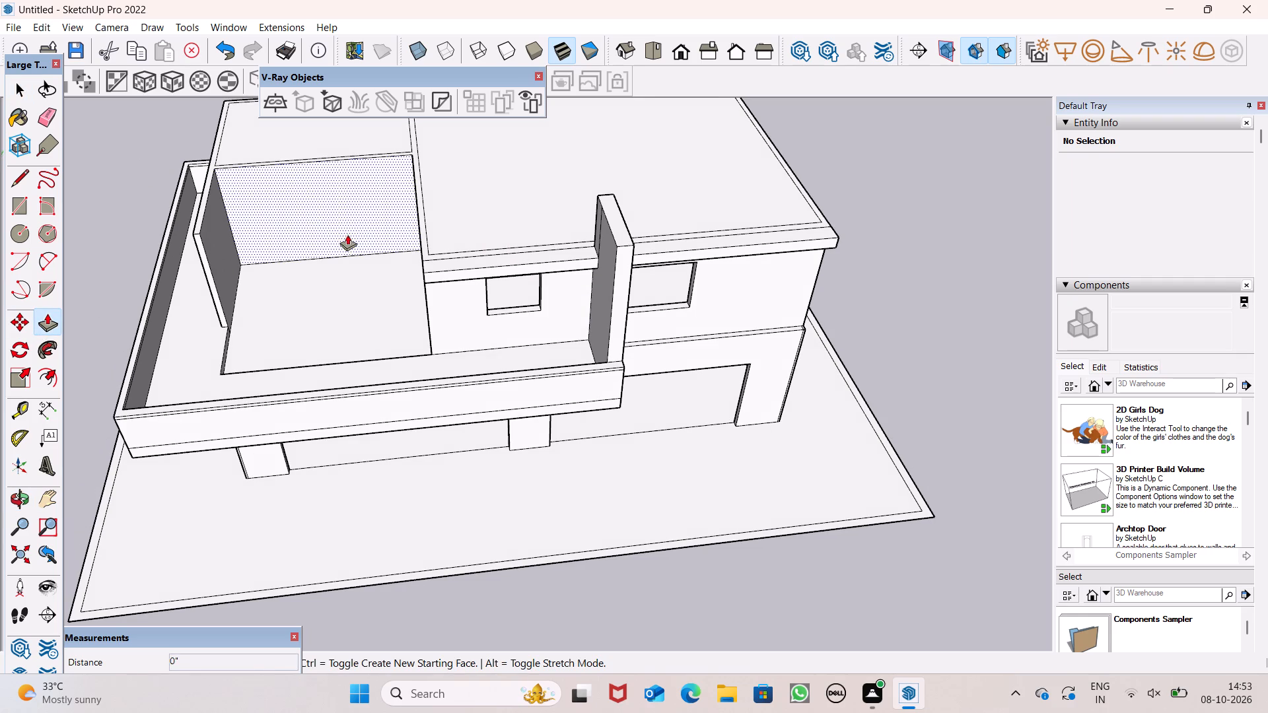
scroll(369, 252, "down", 1)
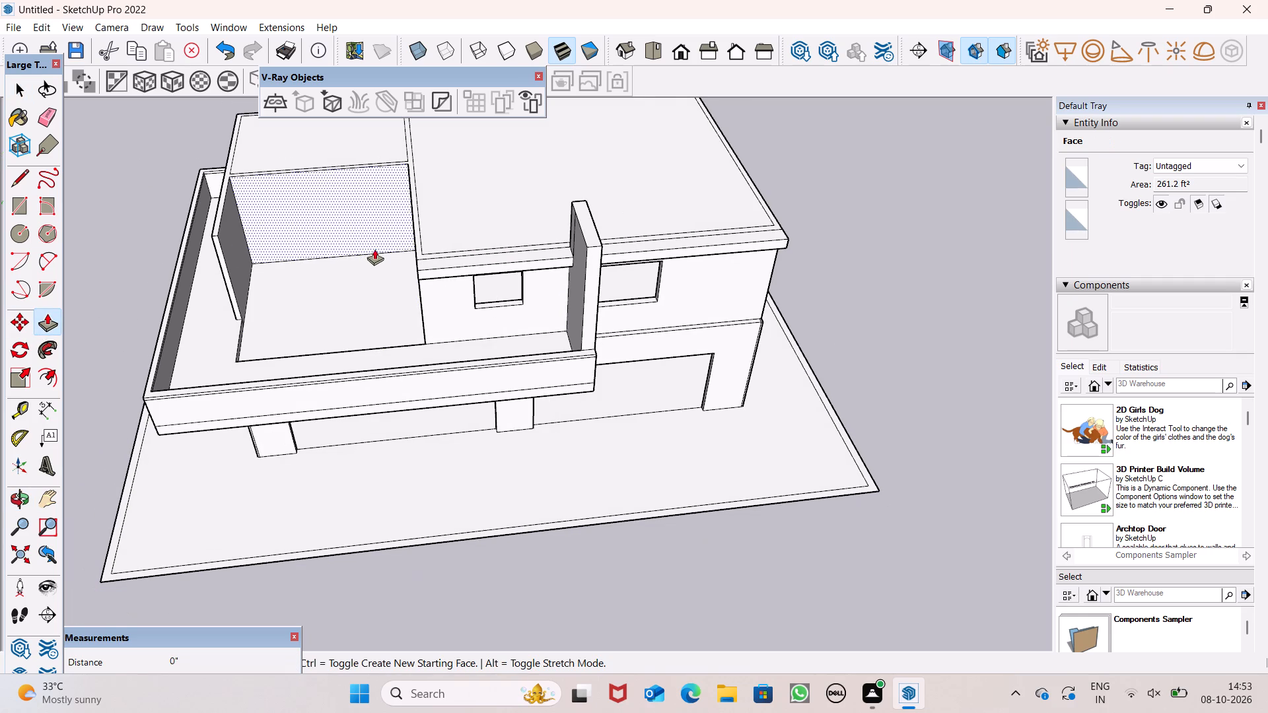
scroll(430, 199, "up", 5)
left_click_drag(408, 287, 408, 283)
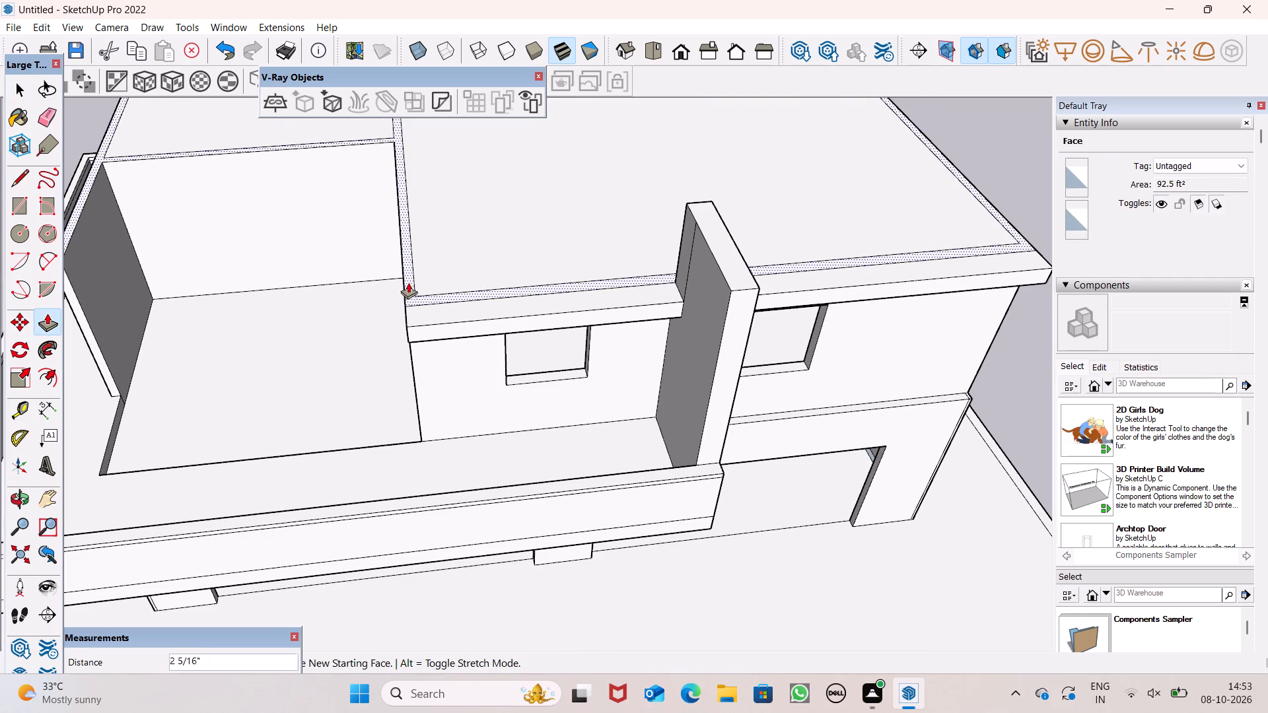
left_click_drag(408, 283, 407, 267)
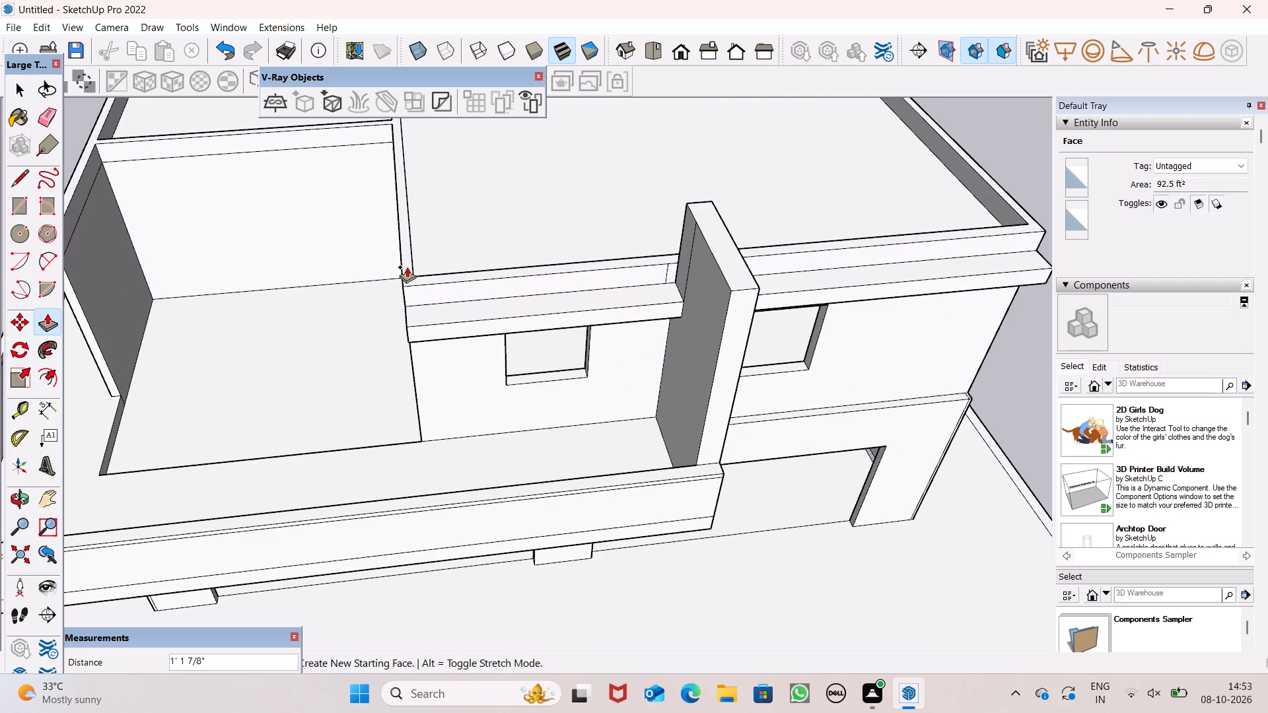
left_click_drag(407, 267, 404, 201)
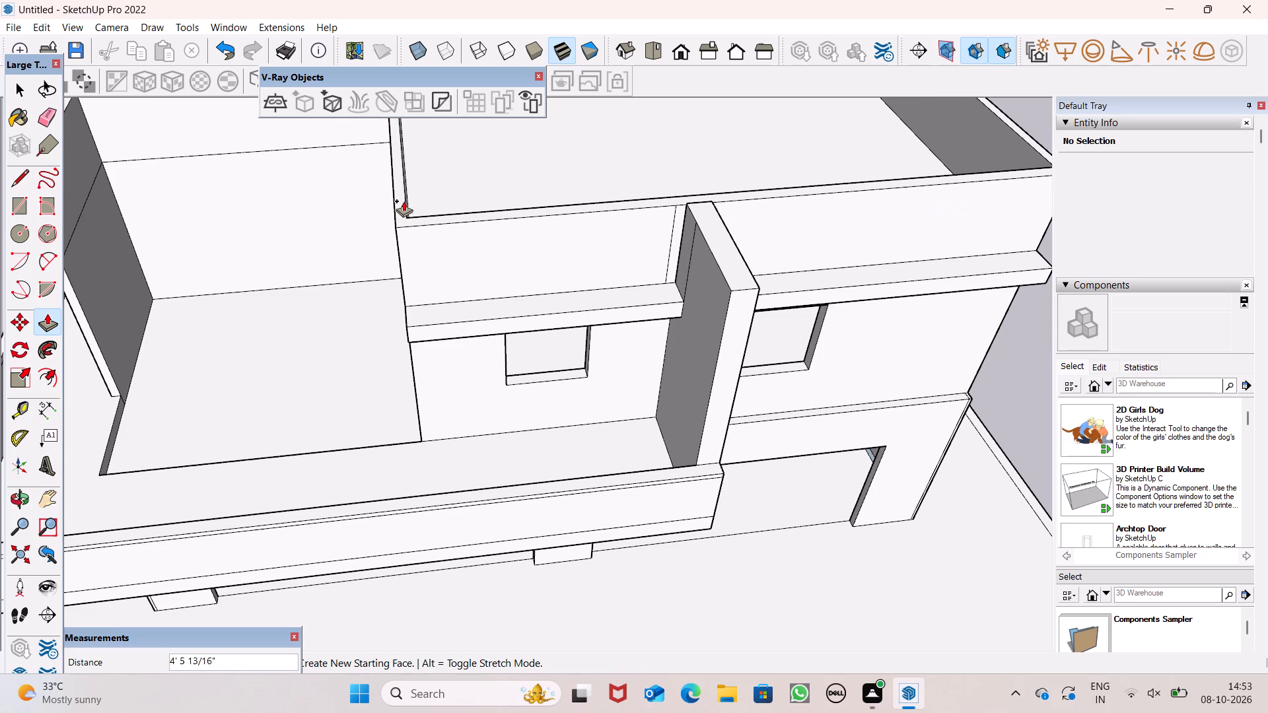
left_click_drag(404, 201, 403, 192)
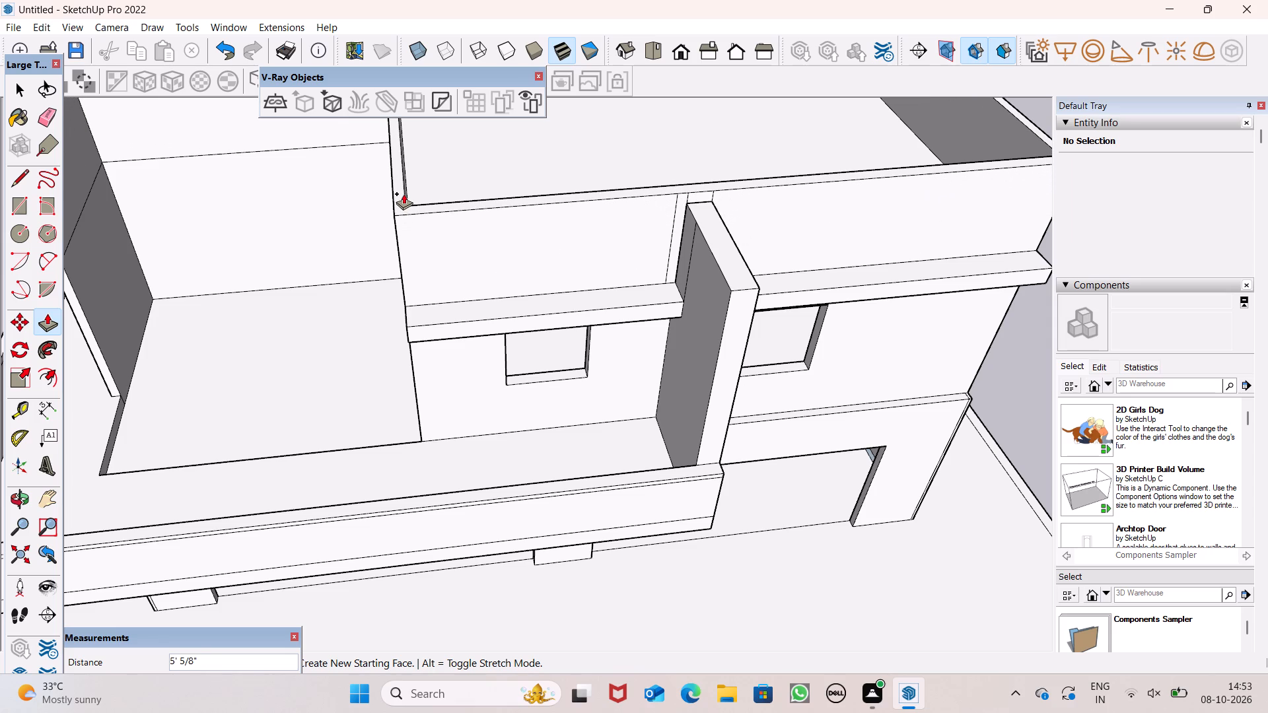
left_click_drag(403, 192, 401, 192)
type("3'")
key("Return")
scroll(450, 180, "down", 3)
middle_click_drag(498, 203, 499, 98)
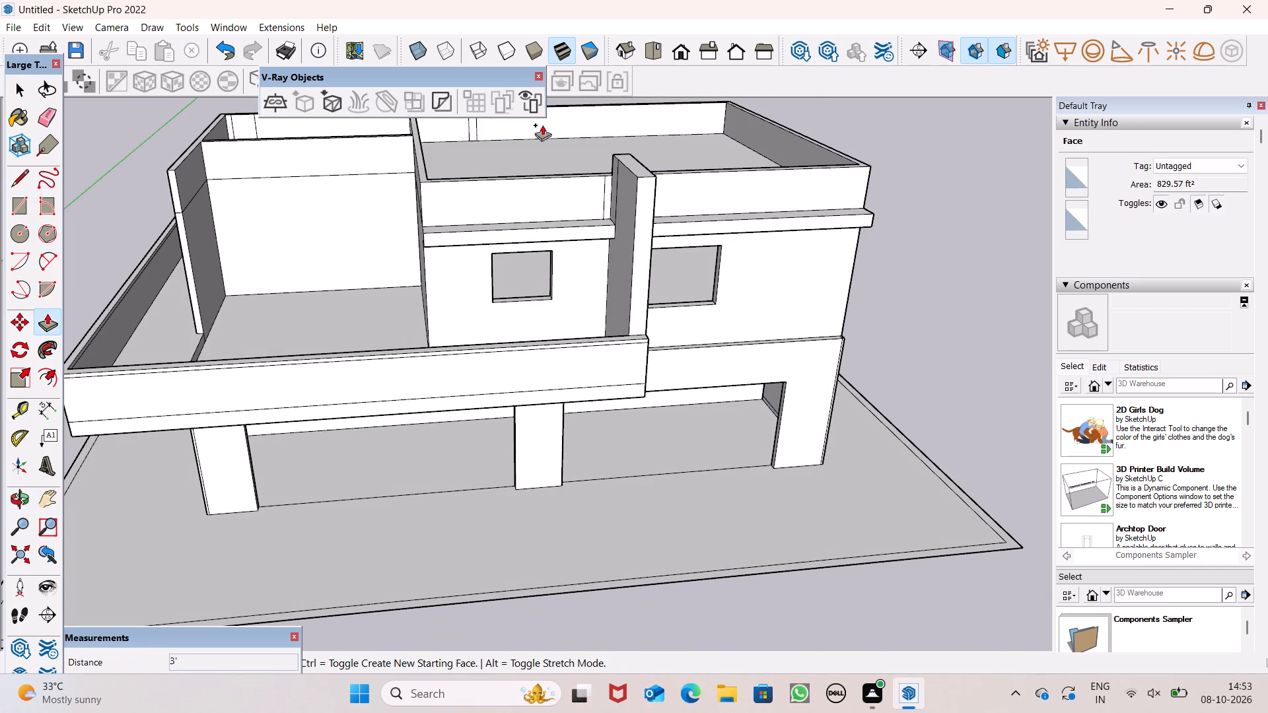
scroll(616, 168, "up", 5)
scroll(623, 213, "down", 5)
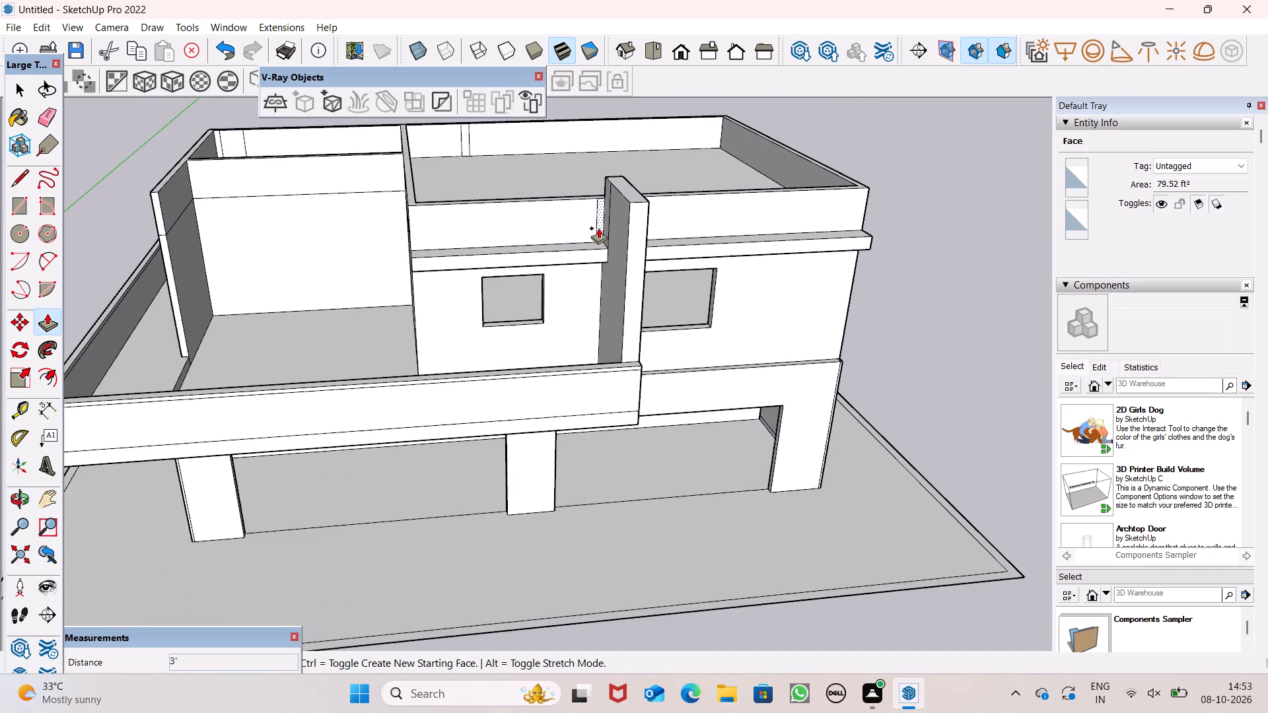
Draw a short line across the wall top where the small rear room's front wall meets the large room's side wall.
scroll(598, 228, "down", 3)
scroll(598, 228, "up", 2)
scroll(600, 230, "down", 3)
middle_click_drag(502, 199, 502, 201)
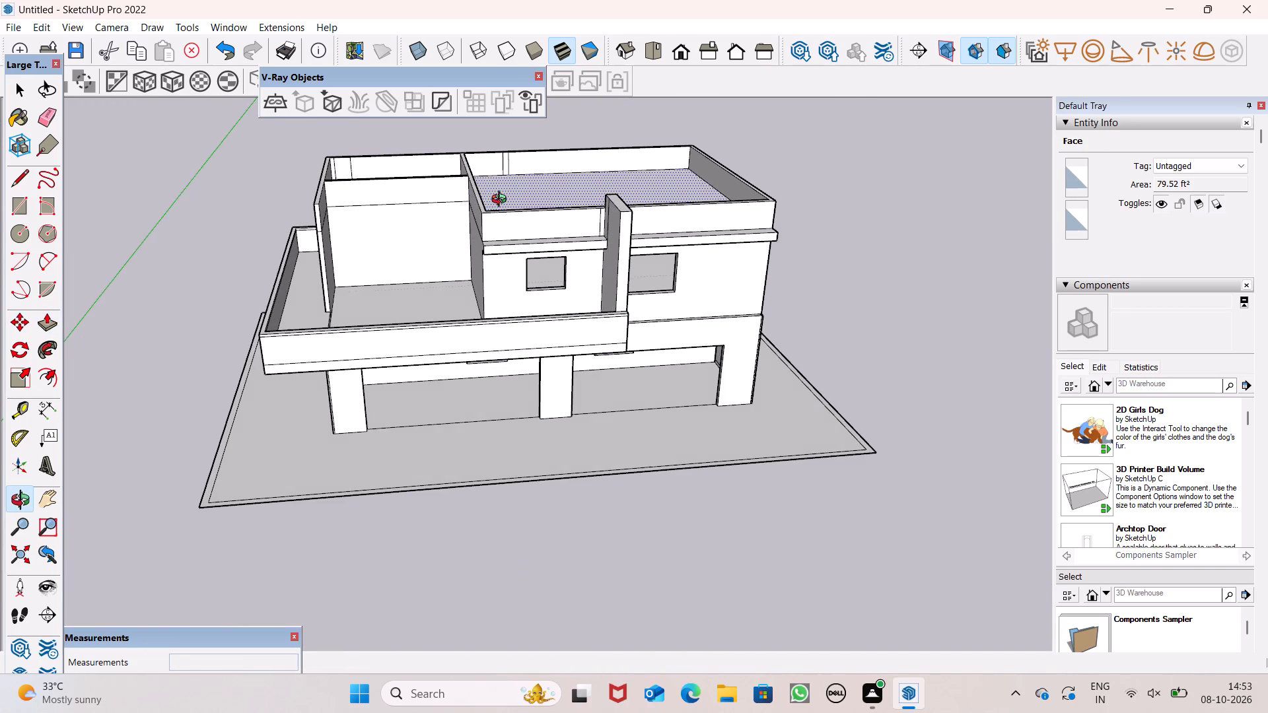
middle_click_drag(502, 201, 636, 223)
scroll(497, 220, "up", 3)
scroll(497, 220, "down", 1)
scroll(497, 220, "up", 1)
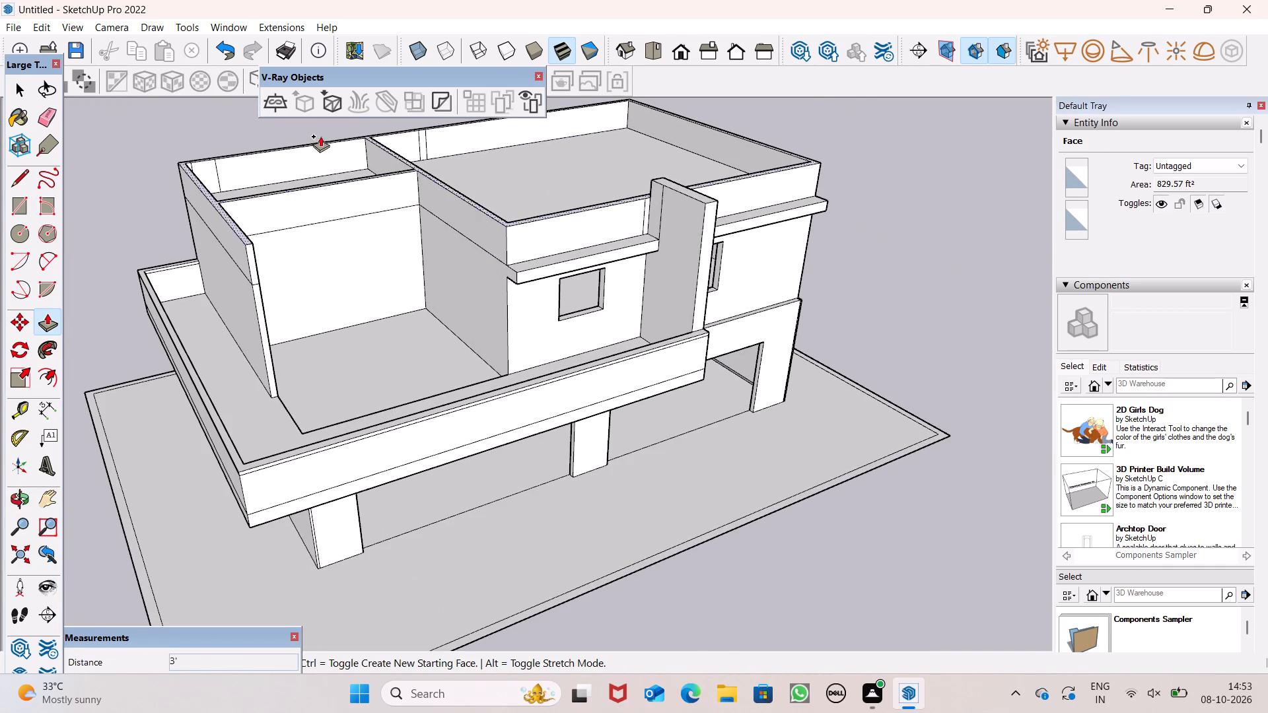
scroll(380, 139, "up", 7)
left_click_drag(13, 181, 29, 178)
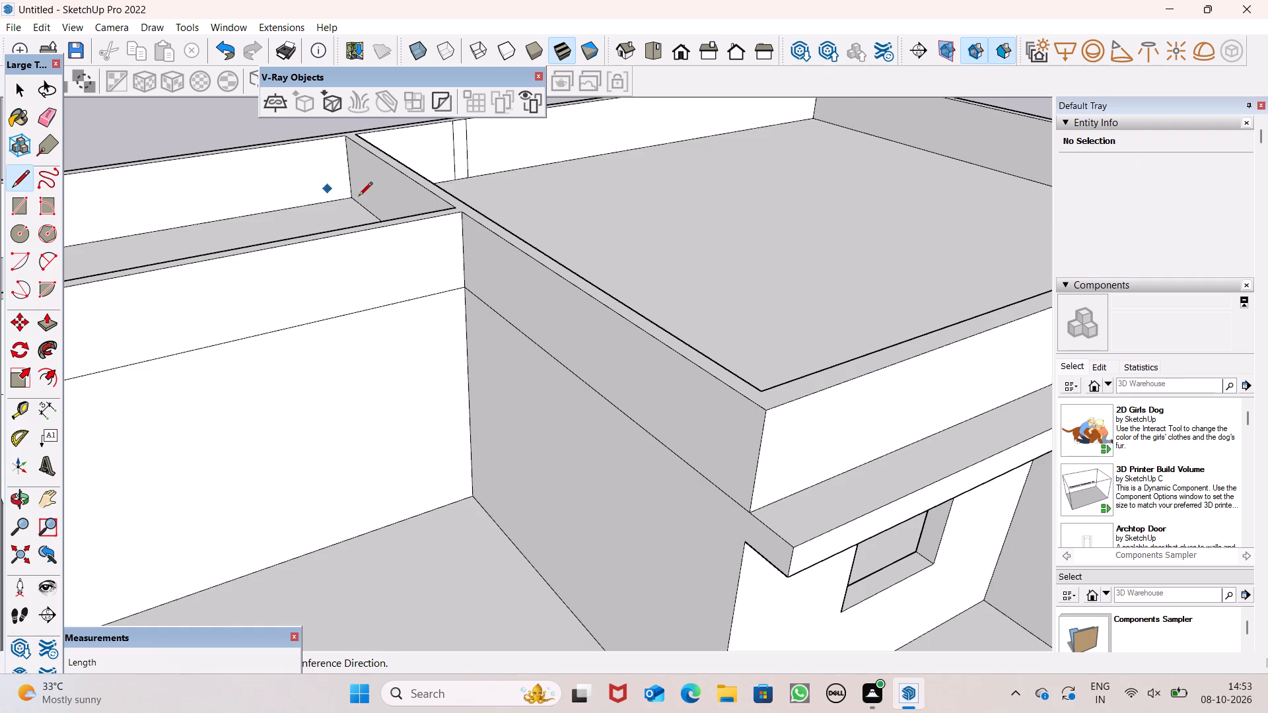
scroll(390, 201, "up", 3)
scroll(415, 210, "down", 1)
left_click(478, 216)
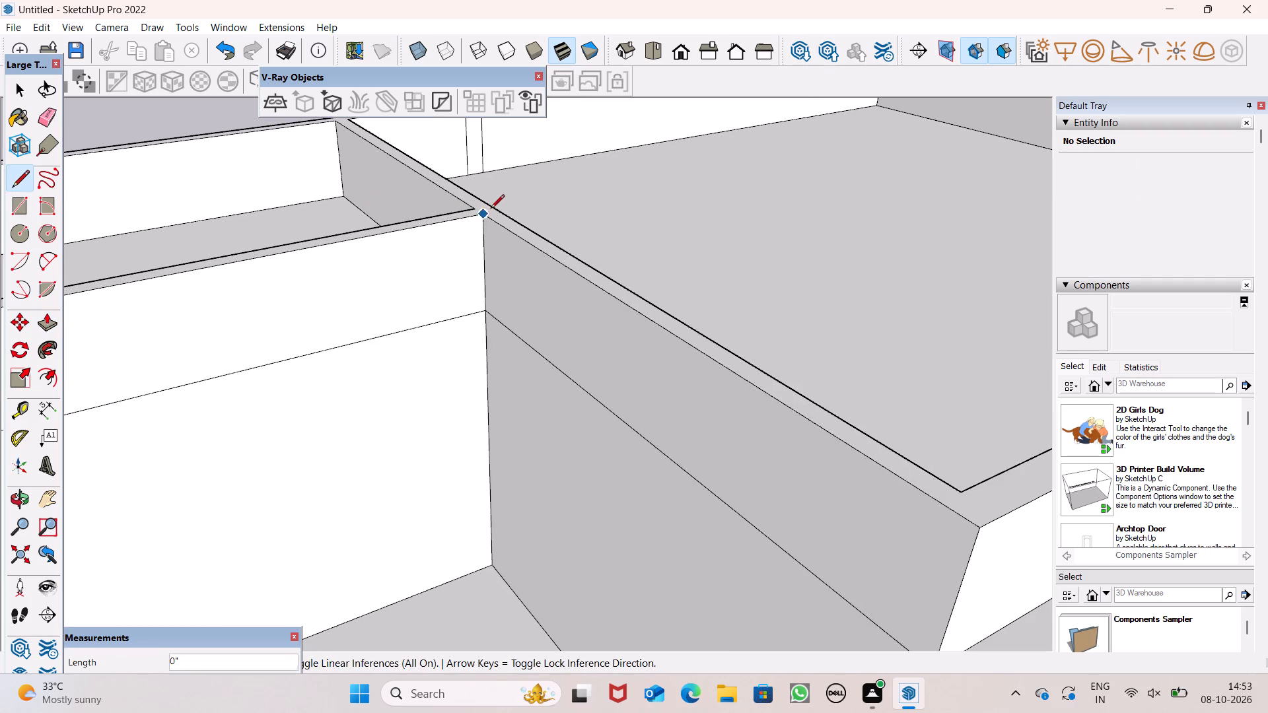
left_click(494, 207)
scroll(458, 169, "down", 2)
scroll(511, 180, "down", 7)
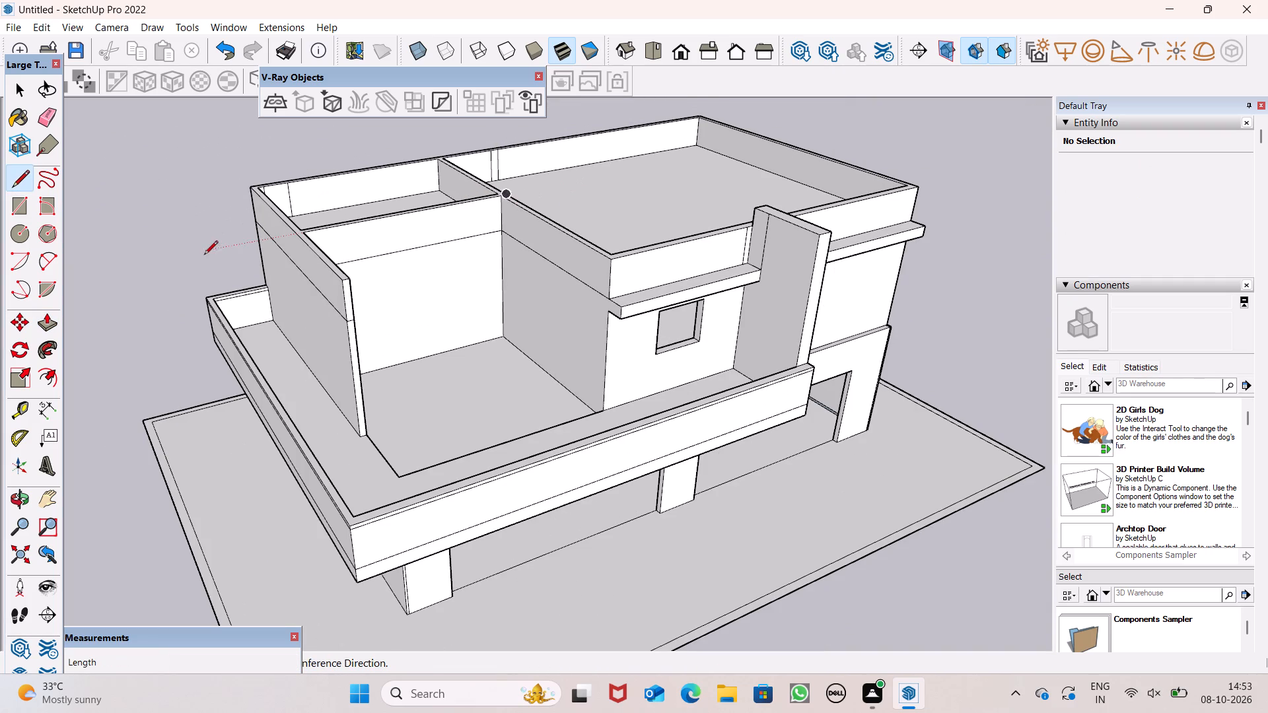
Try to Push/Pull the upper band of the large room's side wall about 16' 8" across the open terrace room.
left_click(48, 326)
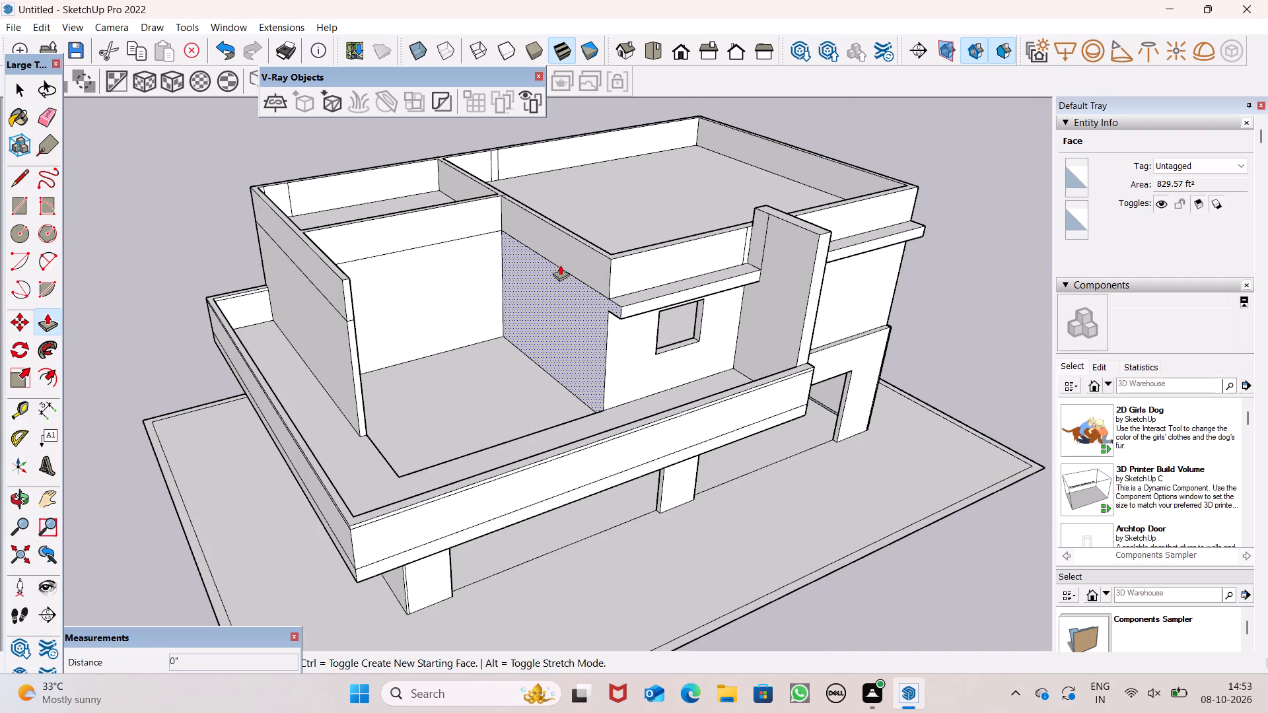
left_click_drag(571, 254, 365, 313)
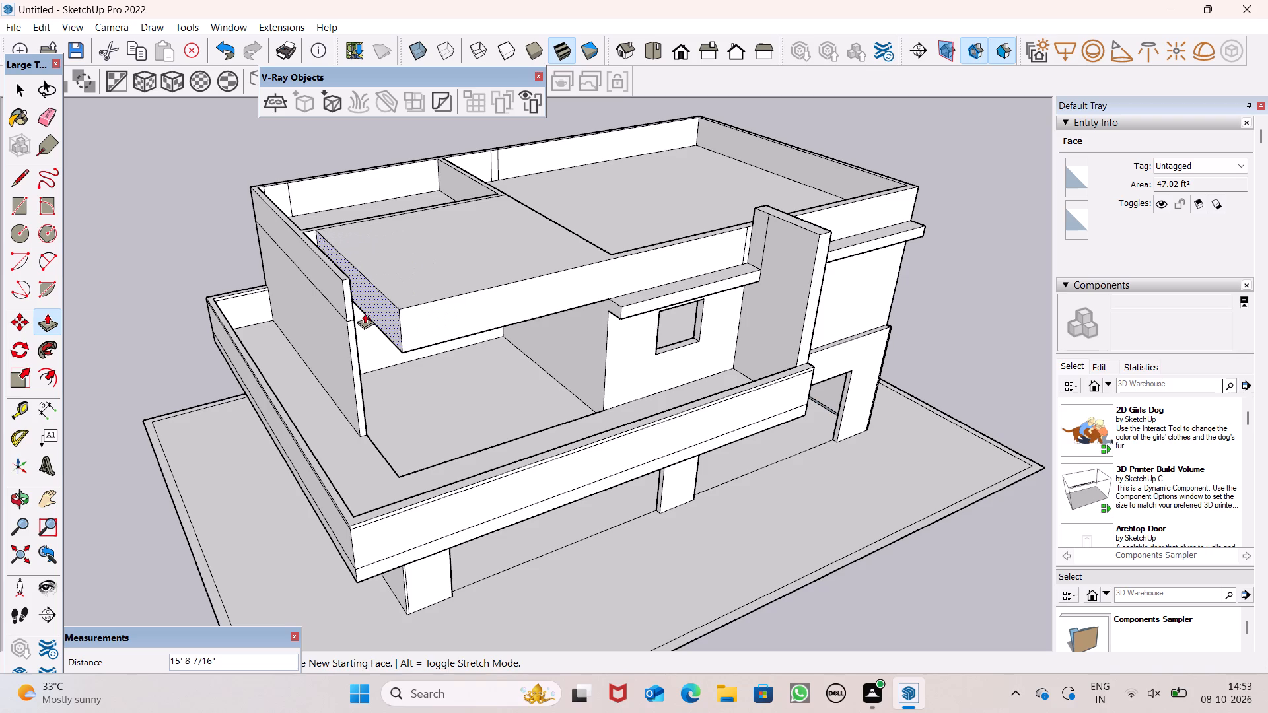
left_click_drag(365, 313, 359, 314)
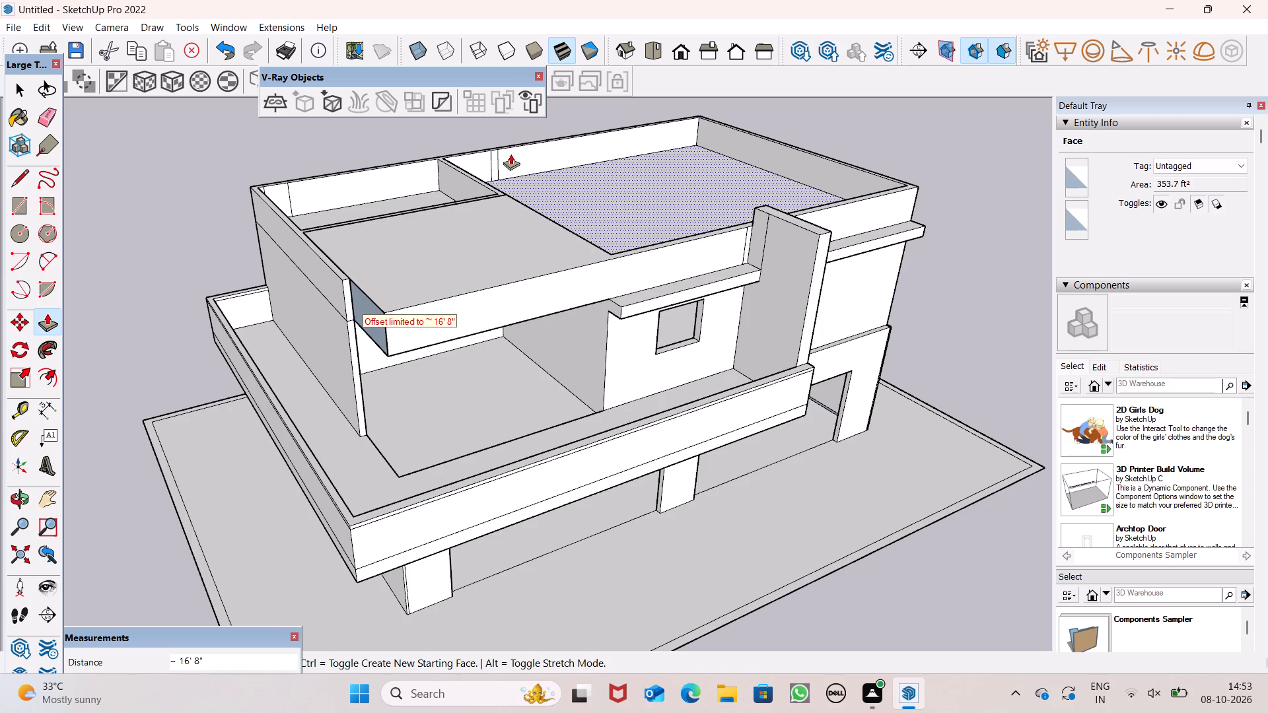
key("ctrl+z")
Push/Pull the upper band of the open terrace room's outer side wall about 16' 8" across to the large room's wall.
middle_click_drag(555, 257, 536, 248)
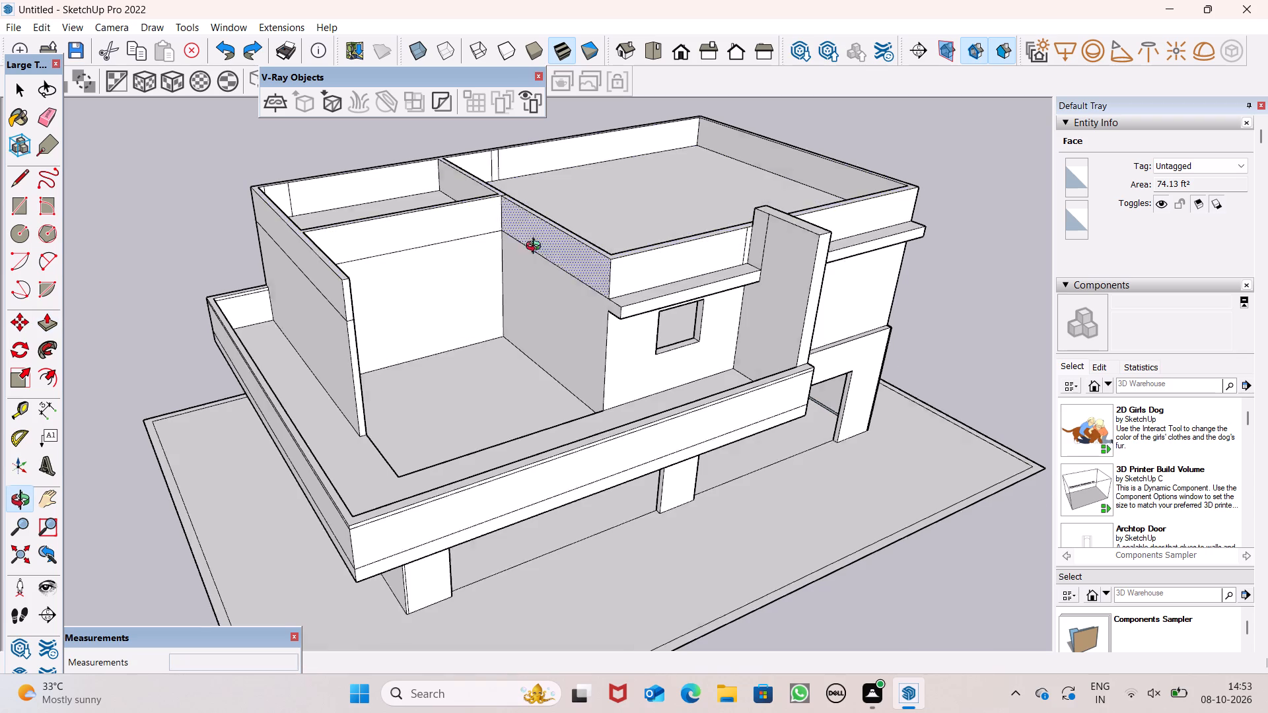
middle_click_drag(536, 248, 610, 212)
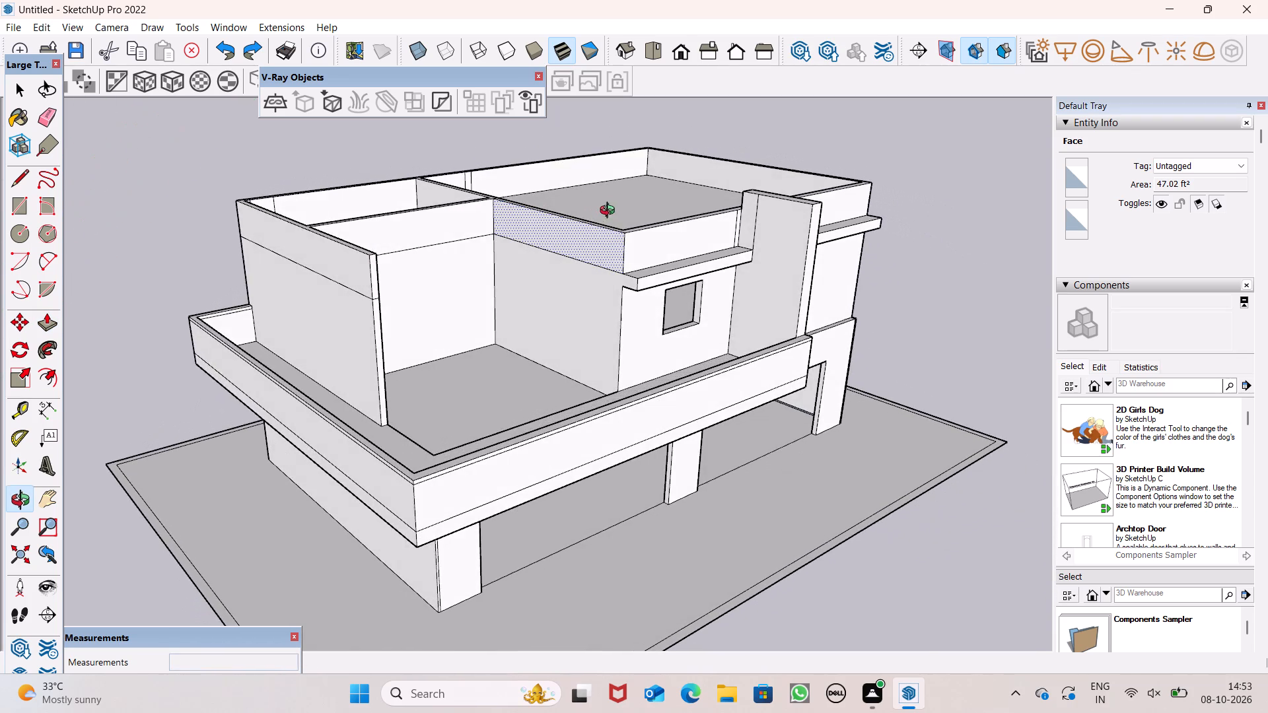
middle_click_drag(610, 212, 277, 207)
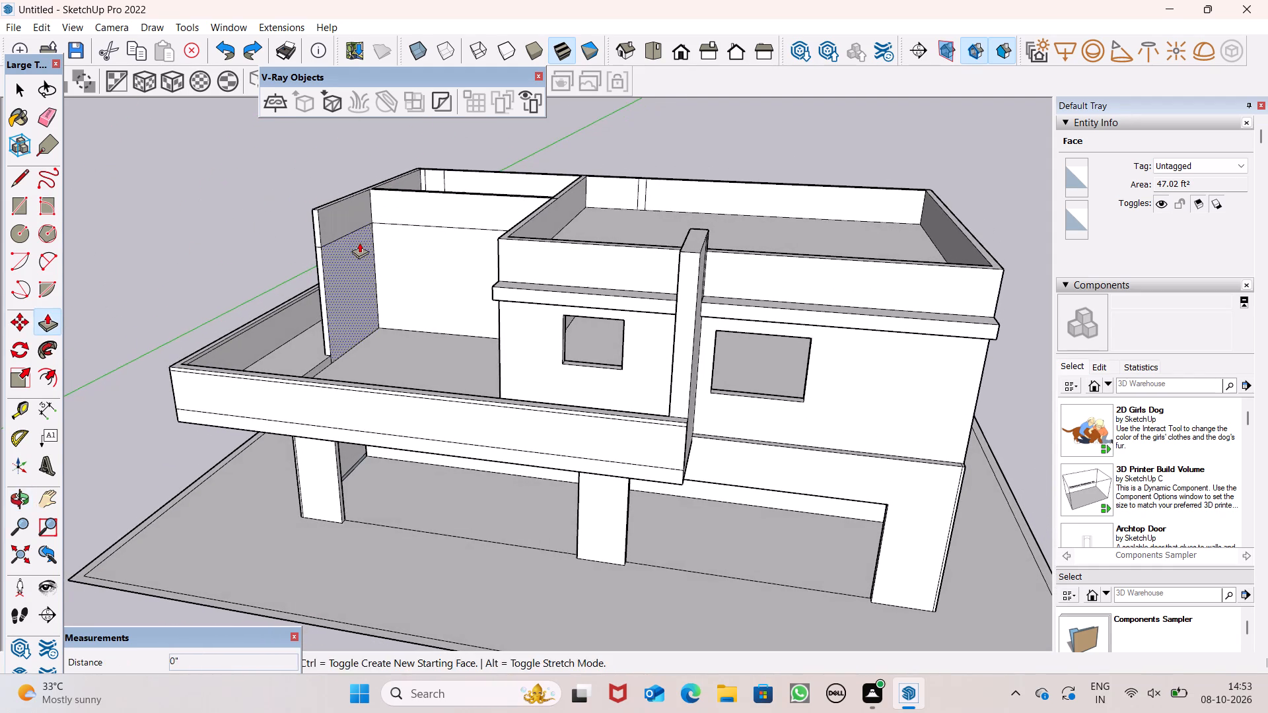
middle_click_drag(359, 242, 437, 258)
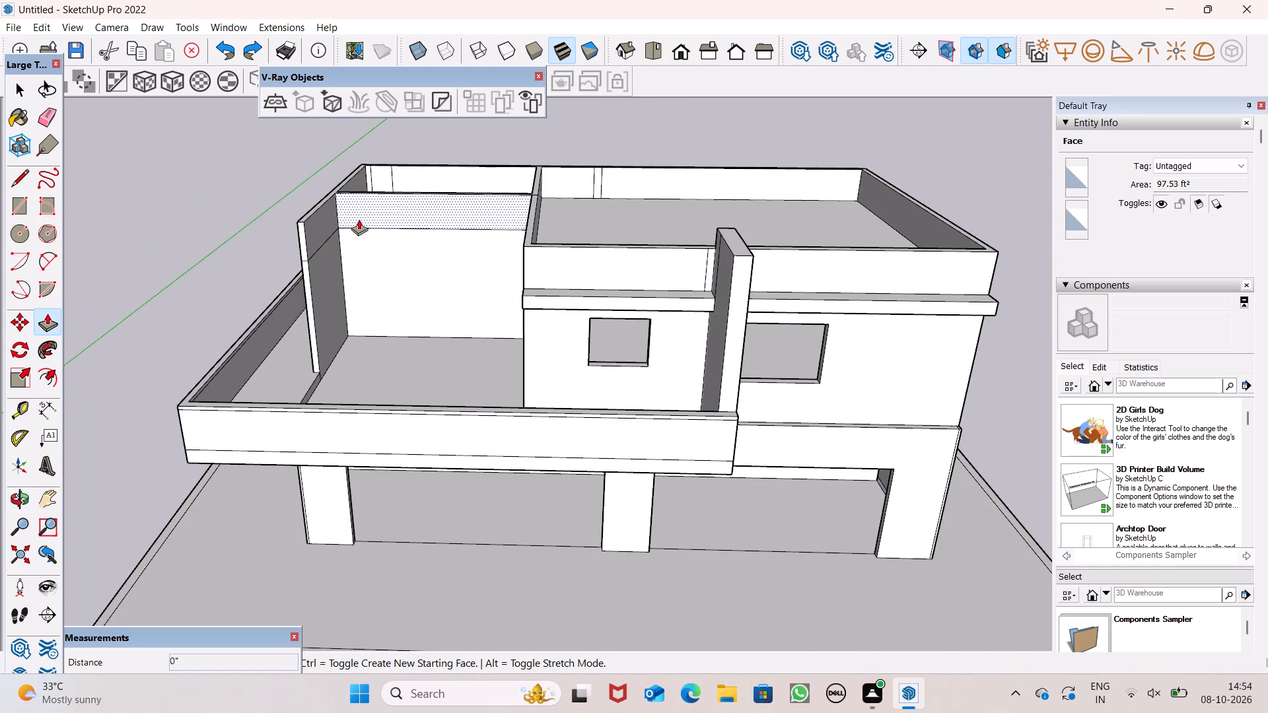
left_click_drag(314, 232, 512, 281)
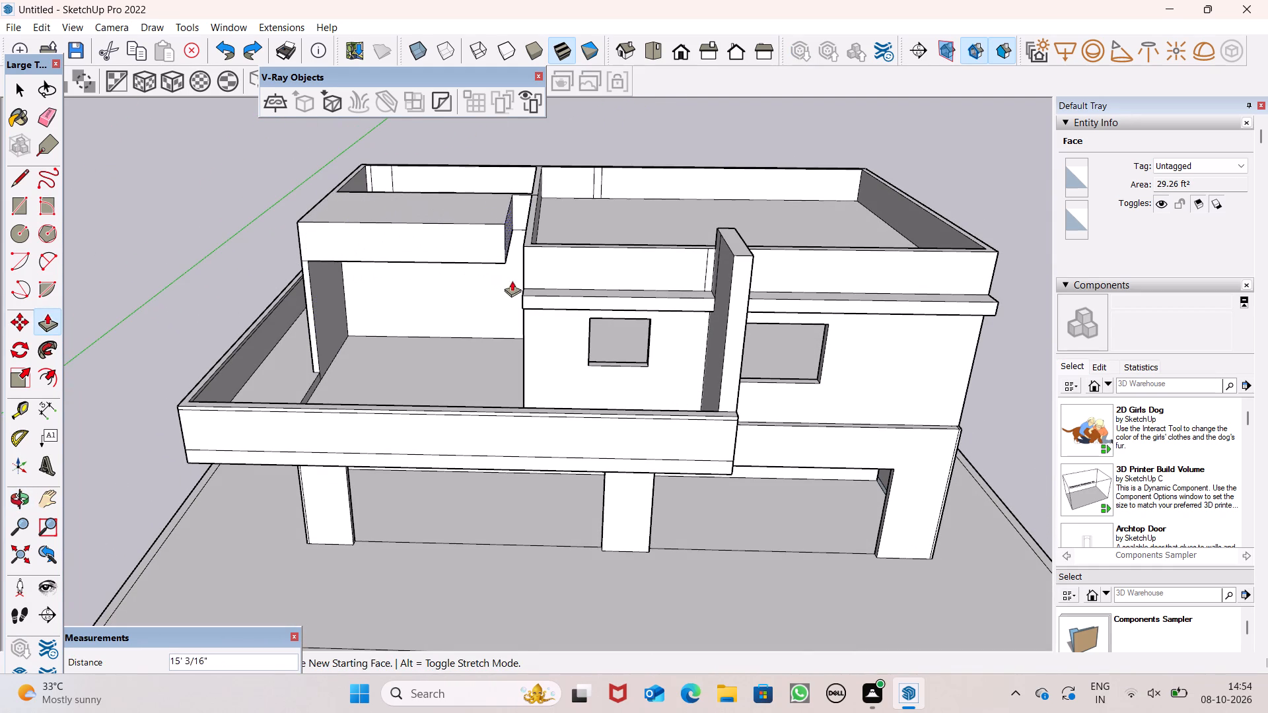
left_click_drag(512, 281, 524, 287)
Push/Pull the front face of the block over the terrace room outward about 5' 11", flush with the large room's front parapet.
scroll(497, 194, "down", 2)
middle_click_drag(519, 252, 602, 332)
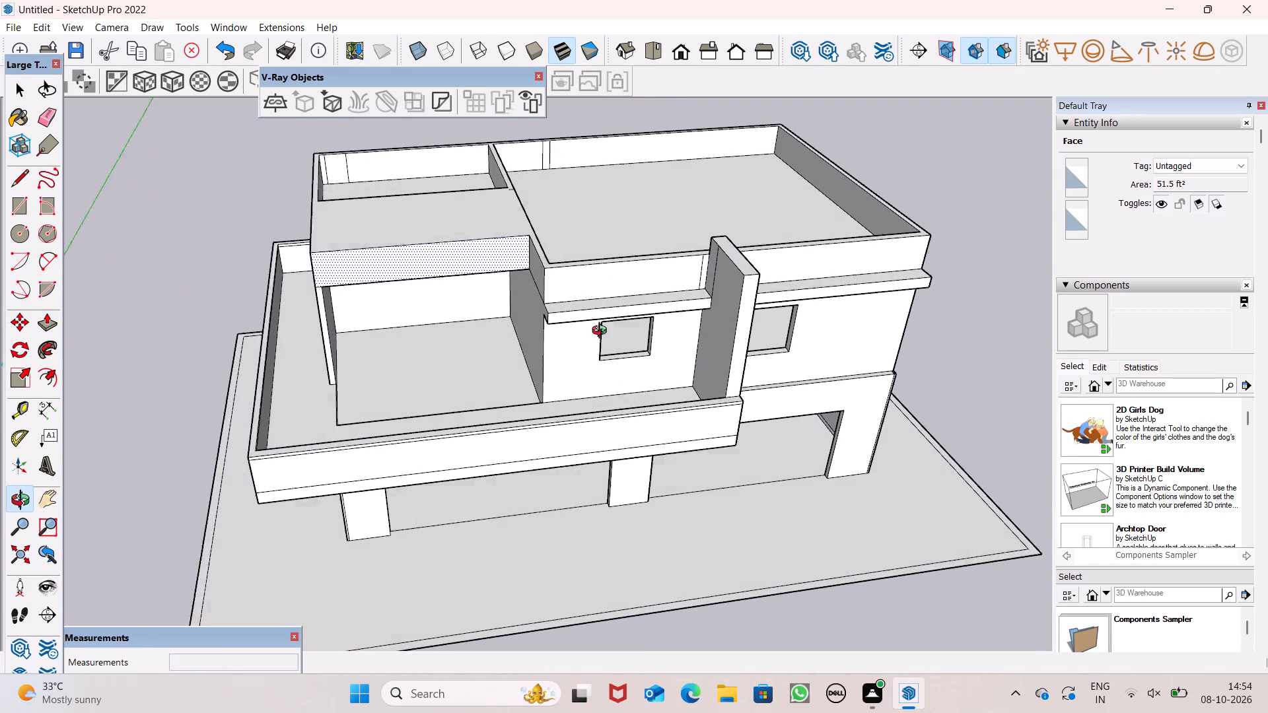
middle_click_drag(602, 332, 598, 330)
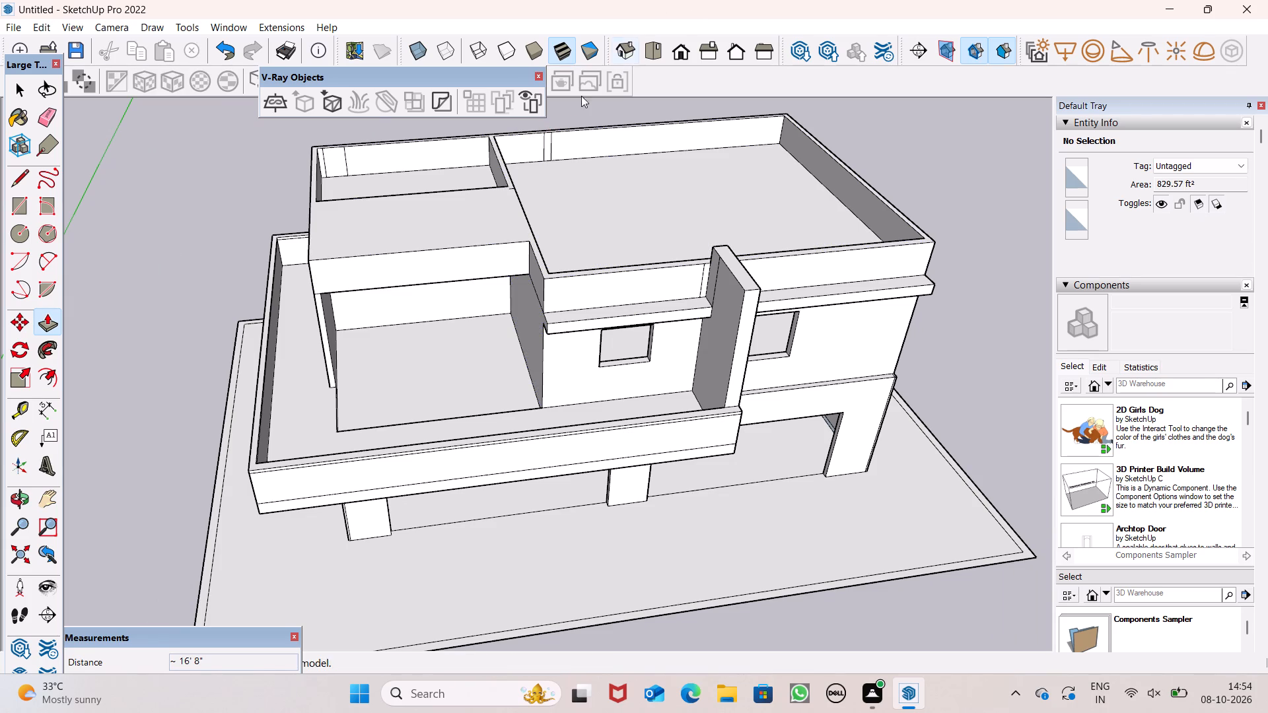
middle_click_drag(495, 331, 485, 481)
scroll(468, 375, "up", 3)
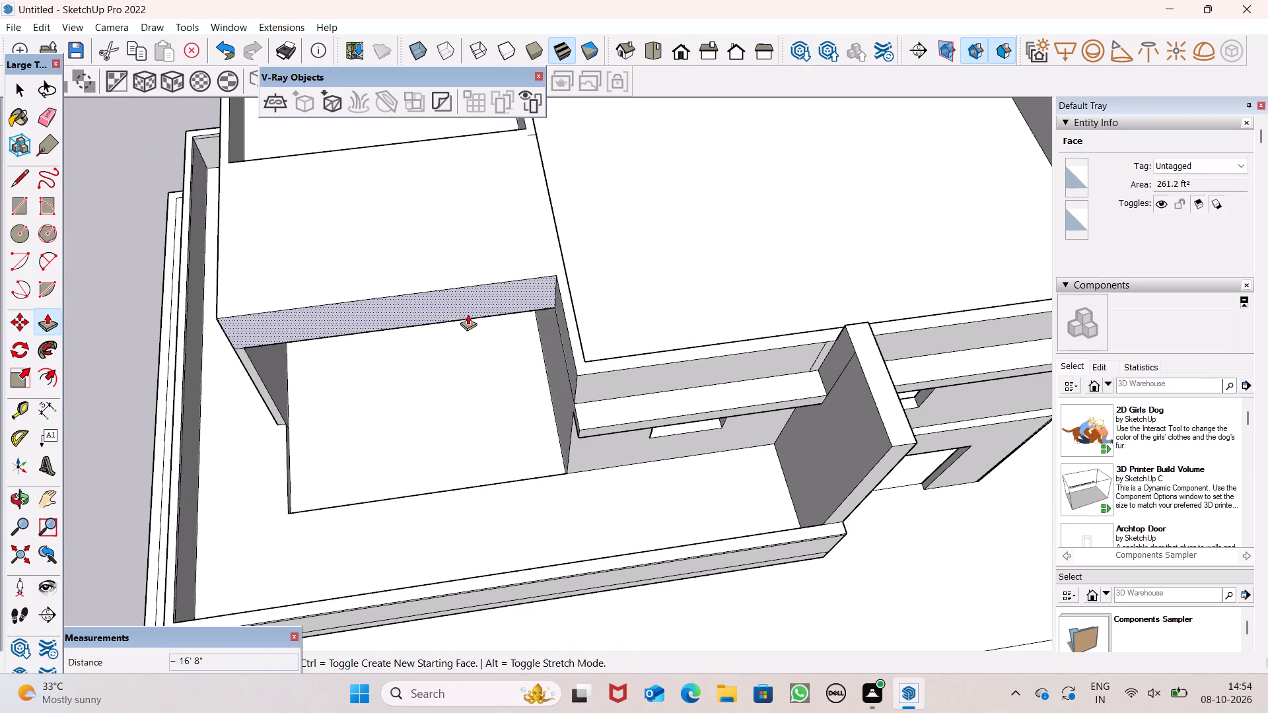
left_click_drag(475, 312, 546, 401)
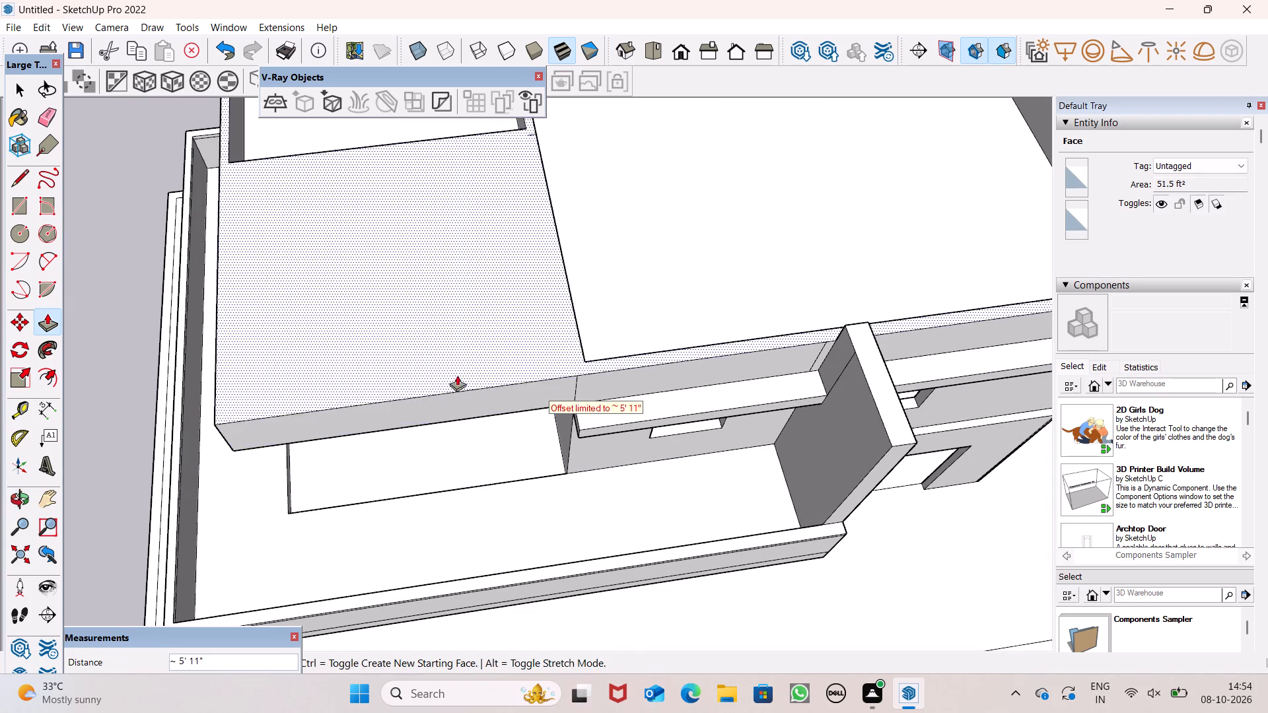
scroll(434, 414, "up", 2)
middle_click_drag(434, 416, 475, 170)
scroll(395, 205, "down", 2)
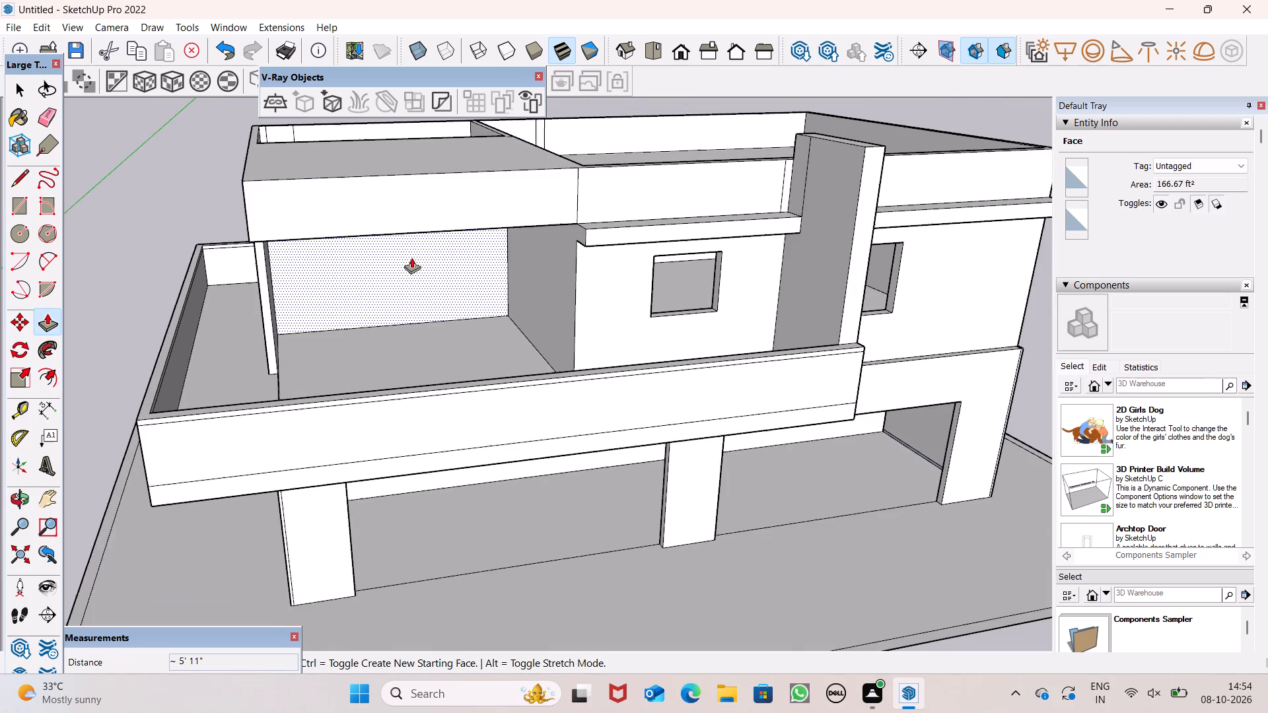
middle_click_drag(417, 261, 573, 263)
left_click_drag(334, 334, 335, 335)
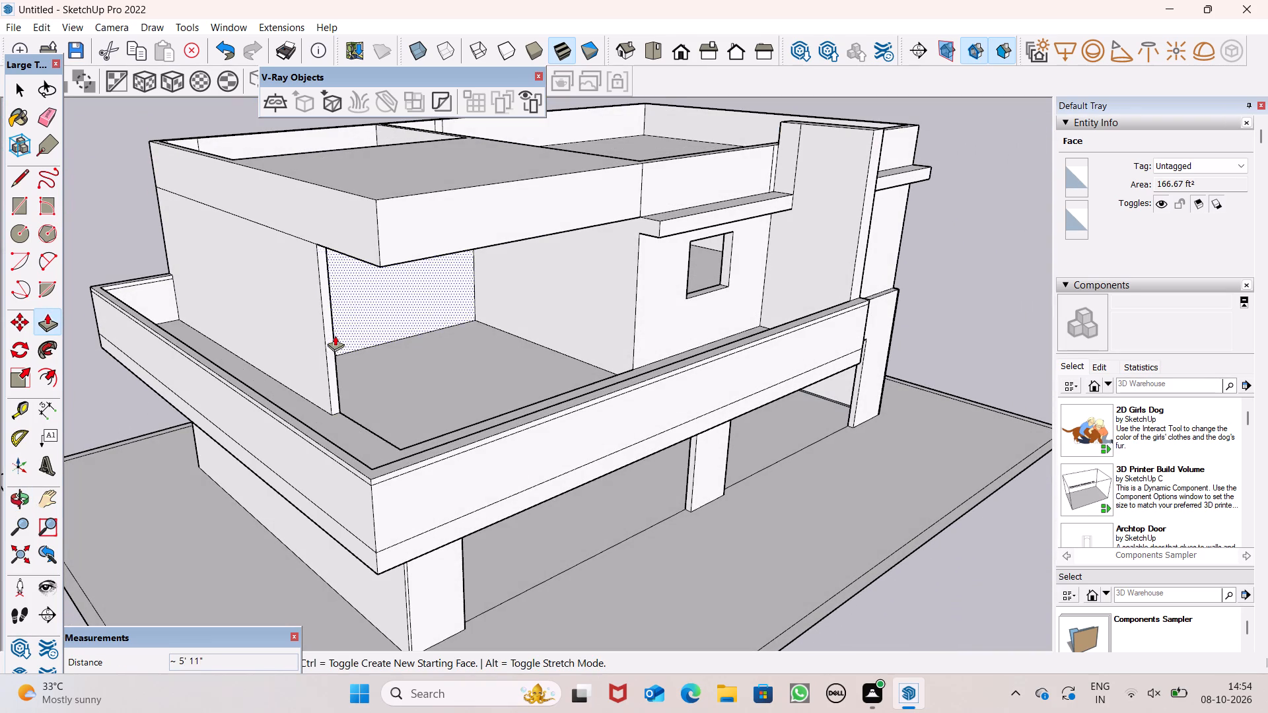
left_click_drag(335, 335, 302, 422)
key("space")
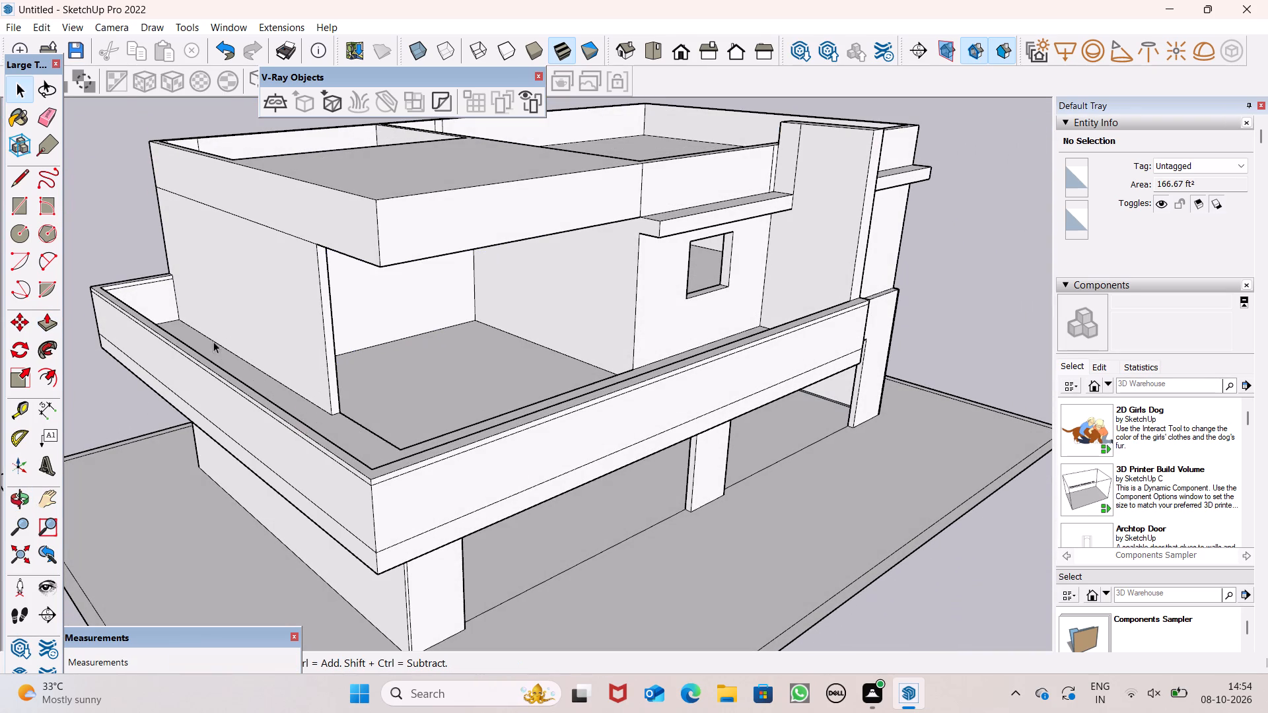
Push/Pull the front end of the terrace room's outer side wall forward about 5' 11" to line up with the block above.
left_click_drag(63, 327, 63, 320)
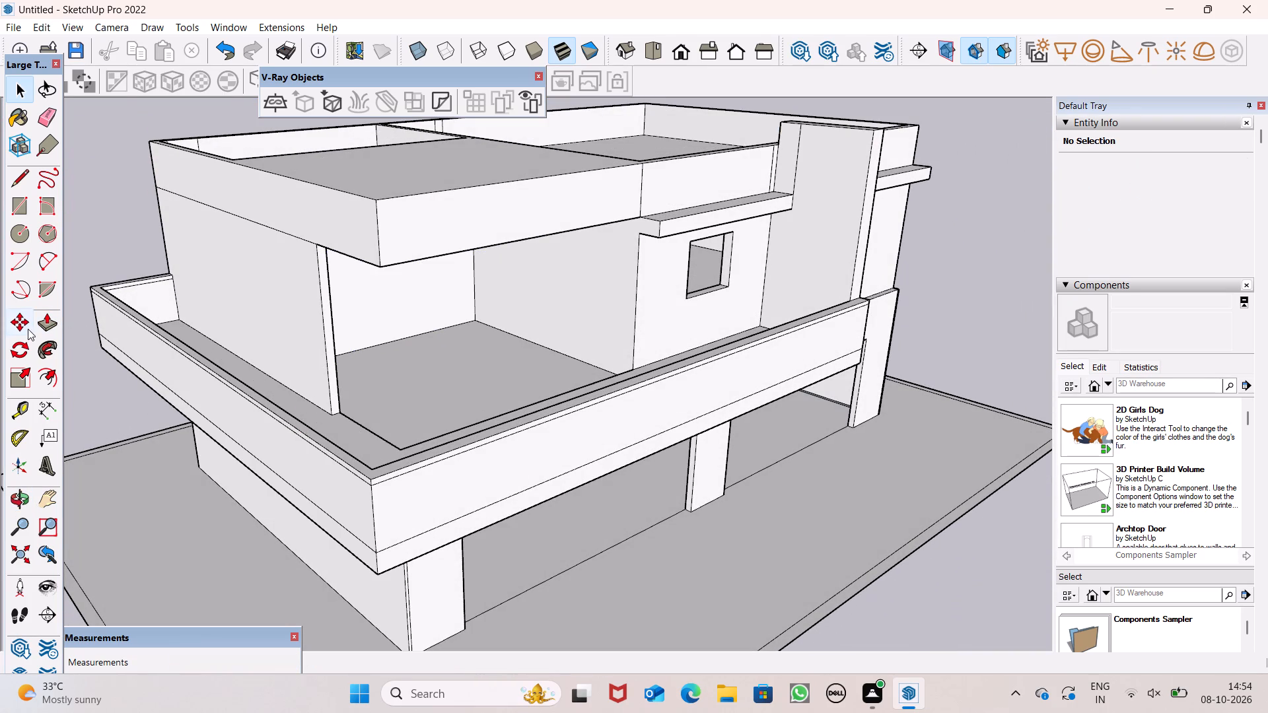
left_click(38, 325)
left_click_drag(333, 396, 394, 444)
Erase the vertical seam lines on the front parapet, at the terrace block joint and beside the fin wall.
scroll(310, 367, "down", 3)
middle_click_drag(504, 389, 495, 380)
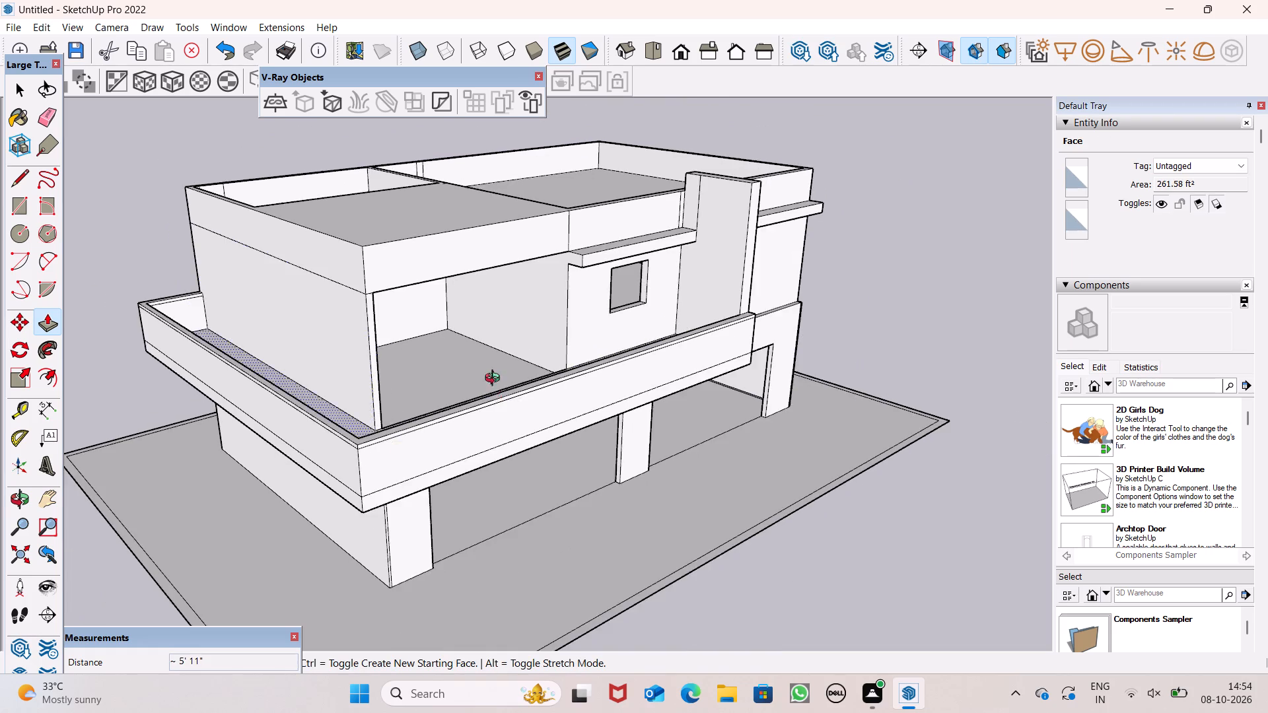
middle_click_drag(495, 380, 297, 462)
scroll(346, 452, "up", 1)
scroll(437, 247, "down", 5)
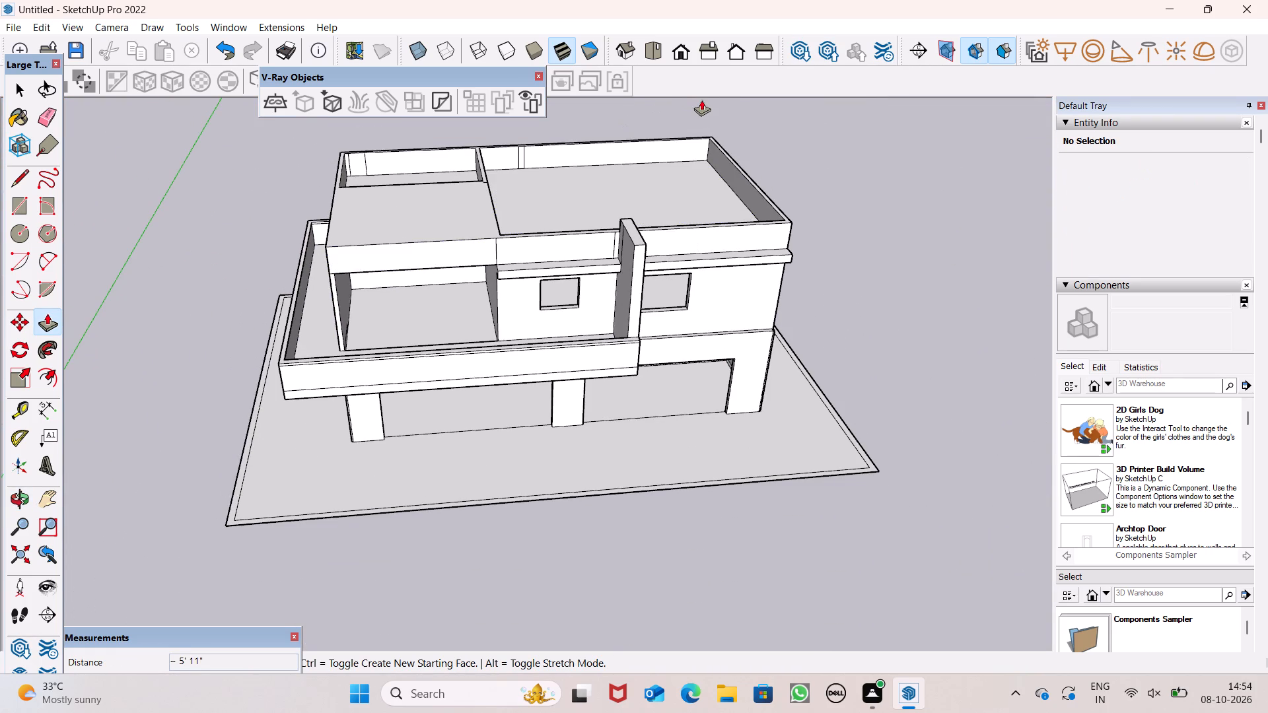
scroll(545, 232, "down", 5)
middle_click_drag(558, 215, 509, 228)
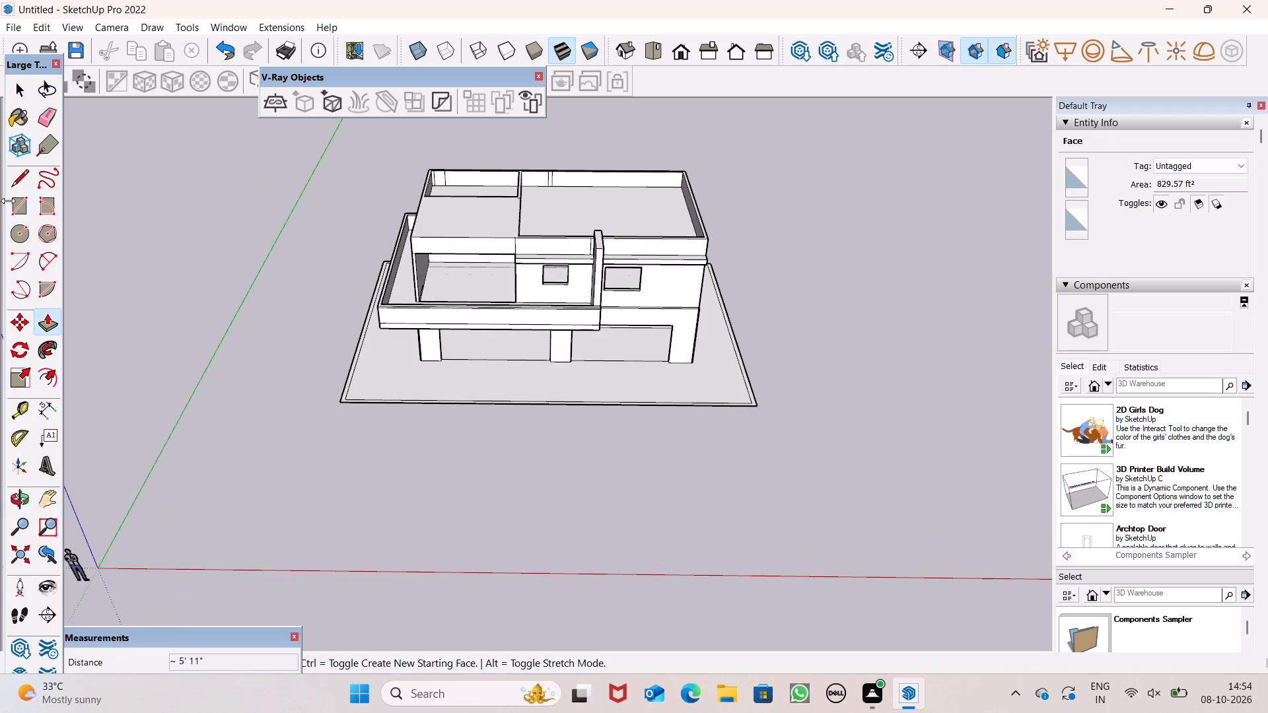
scroll(596, 277, "up", 7)
scroll(588, 224, "up", 2)
scroll(588, 224, "down", 2)
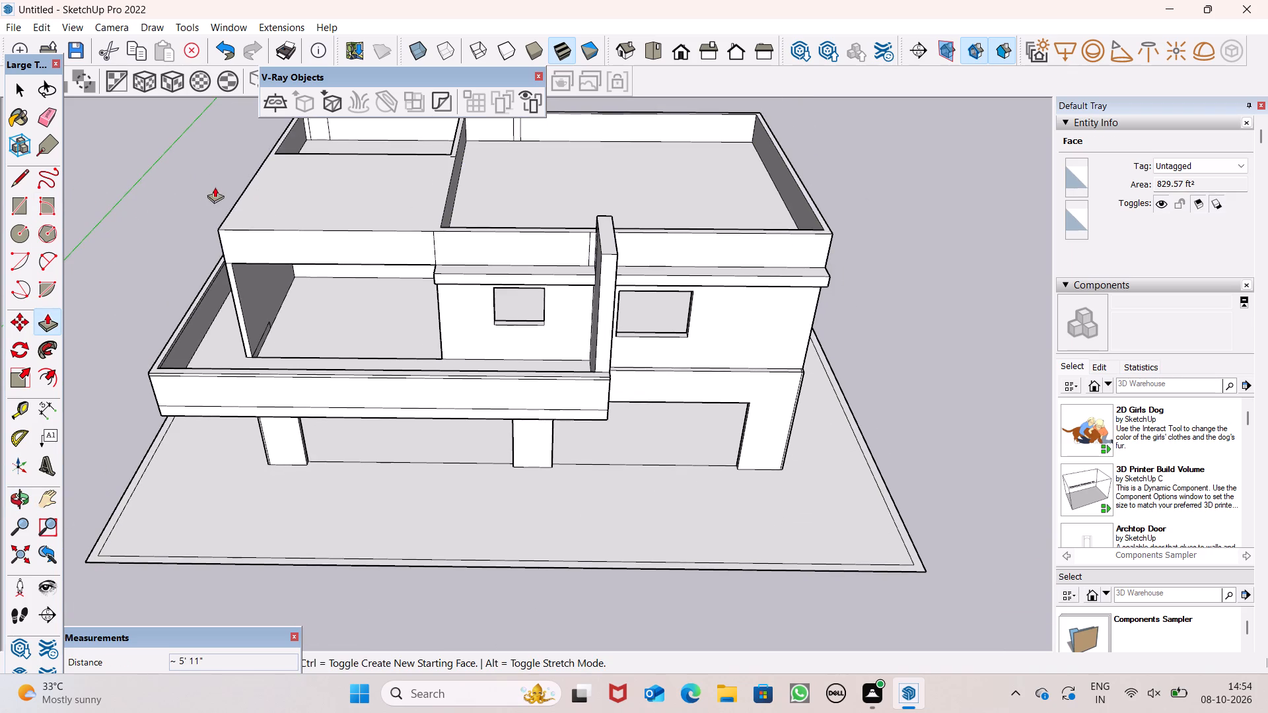
left_click(61, 110)
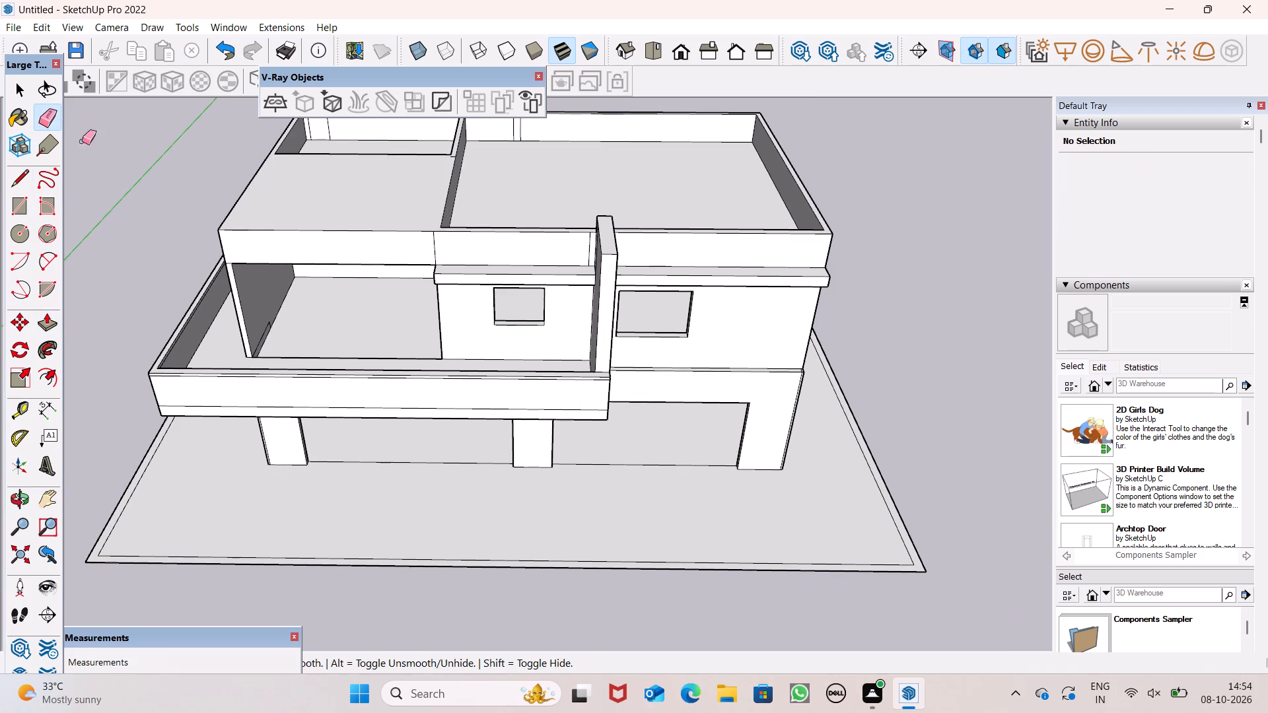
scroll(236, 189, "up", 6)
scroll(524, 313, "up", 5)
left_click_drag(589, 277, 568, 275)
scroll(512, 250, "down", 2)
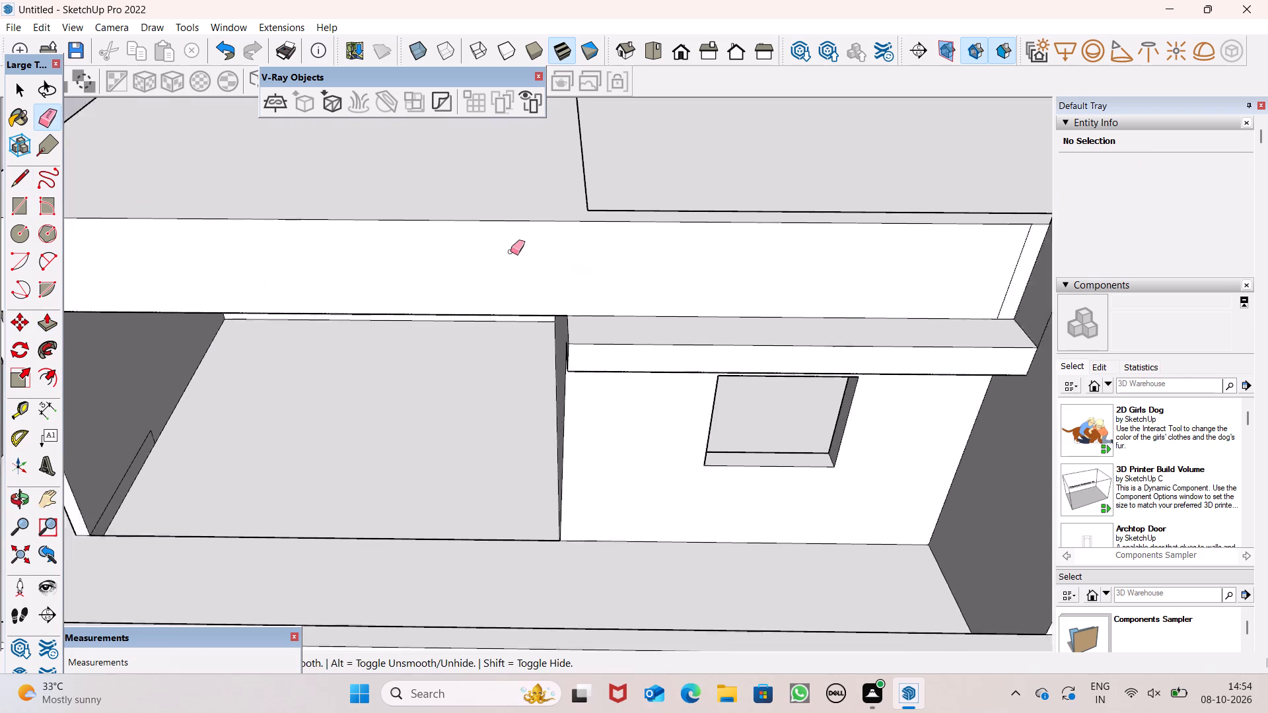
scroll(511, 252, "down", 3)
left_click(860, 272)
left_click_drag(888, 271, 880, 271)
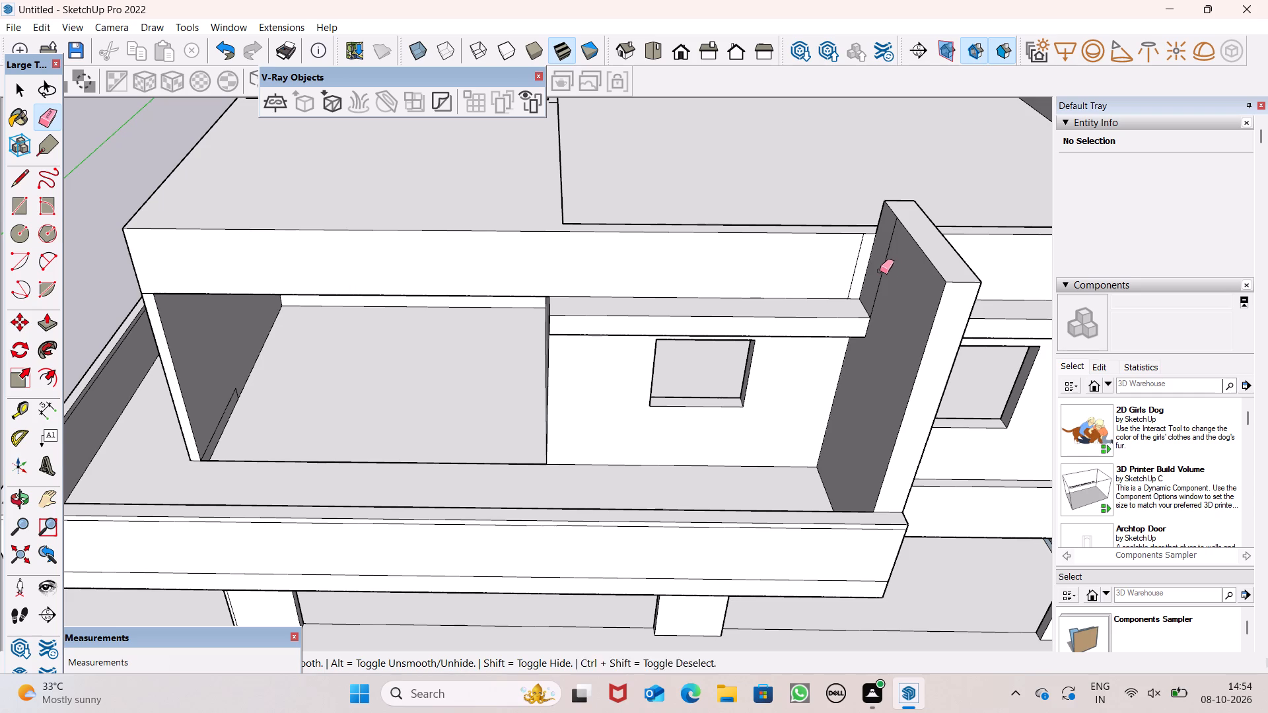
left_click_drag(880, 271, 880, 270)
left_click_drag(859, 266, 846, 264)
scroll(652, 188, "down", 1)
key("space")
scroll(458, 302, "down", 1)
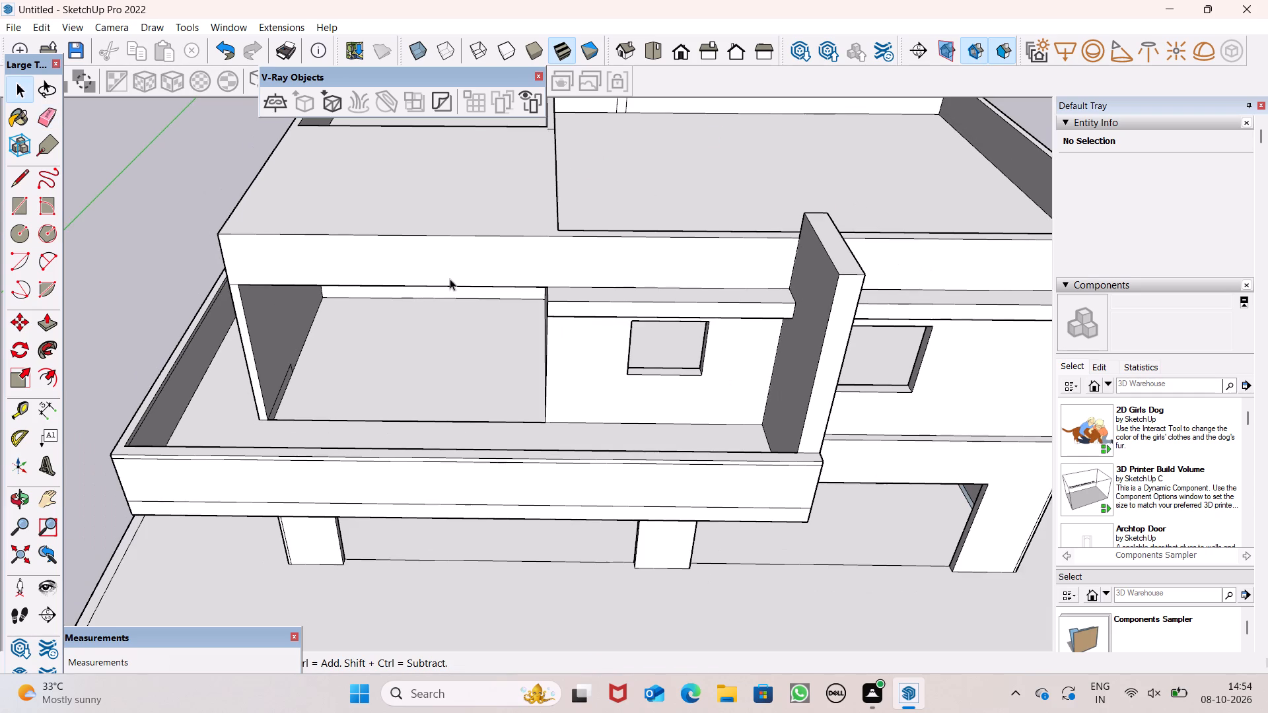
Draw a rectangle about 4' 6 3/4" by 2' 6" on the ground-floor front beam, starting from the balcony slab's underside edge.
scroll(516, 182, "down", 1)
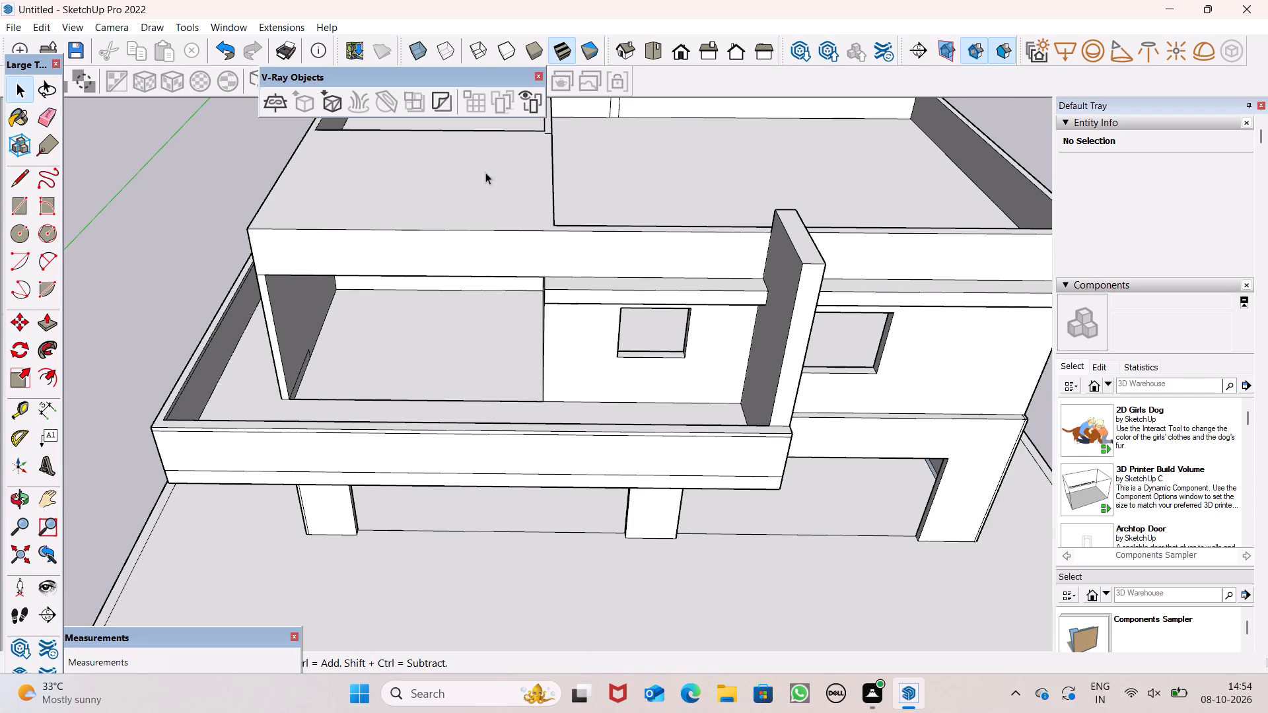
scroll(425, 172, "down", 2)
middle_click_drag(540, 222, 550, 107)
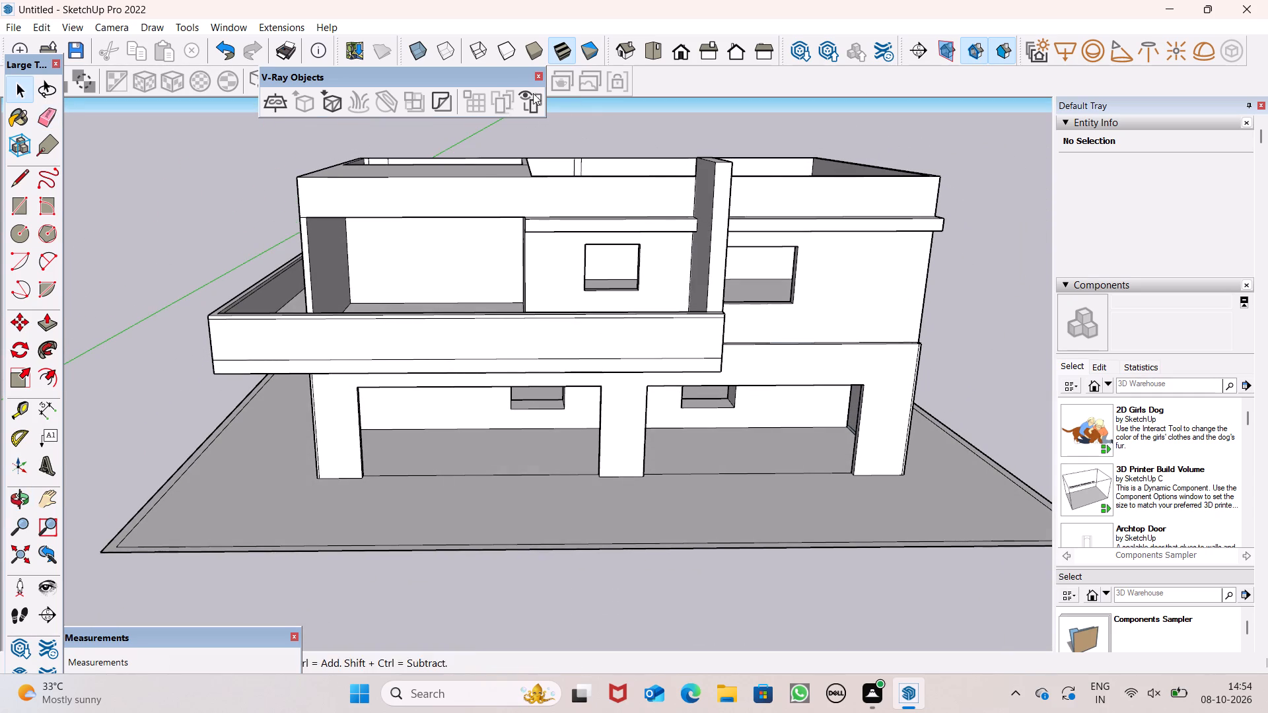
middle_click_drag(722, 411, 709, 244)
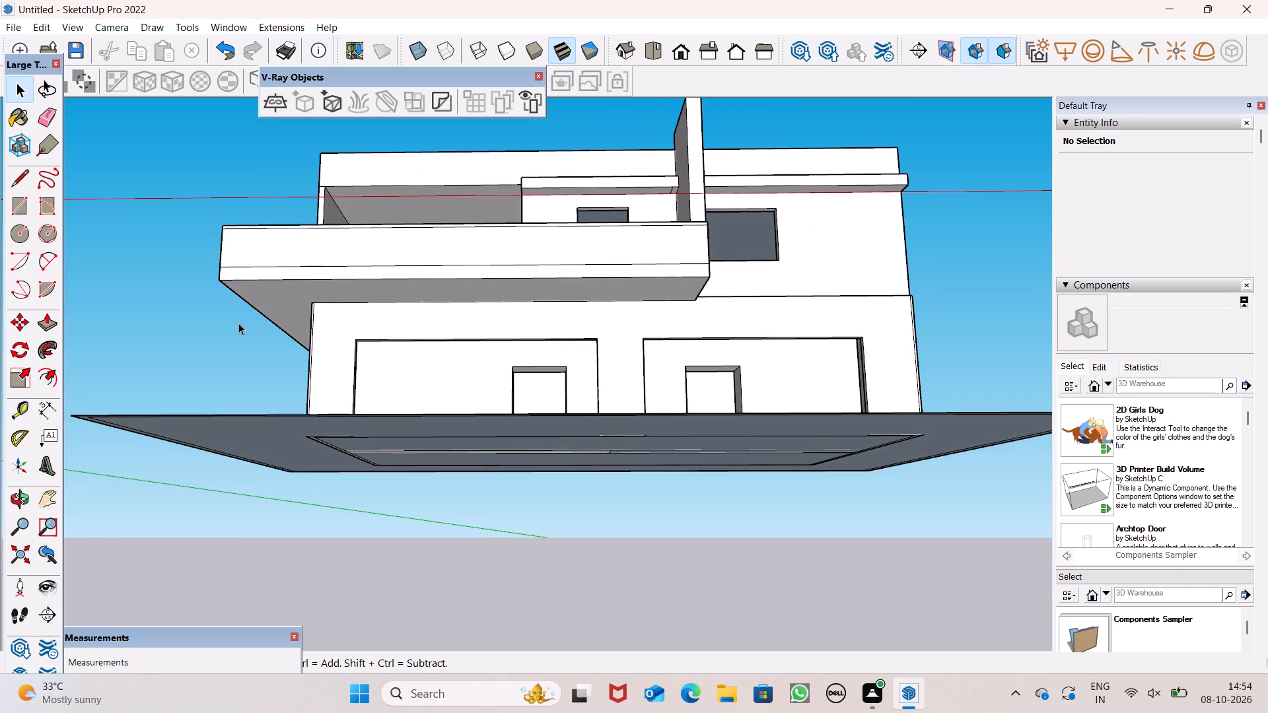
left_click(28, 215)
scroll(1095, 335, "up", 2)
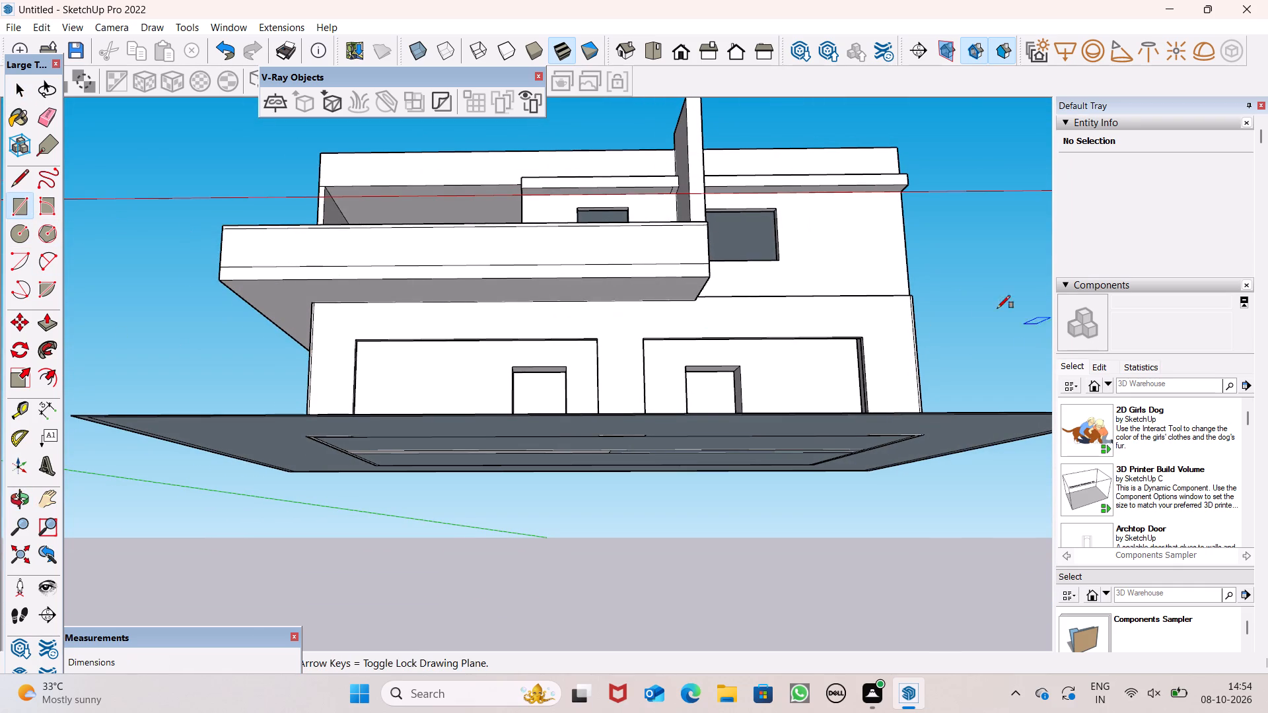
scroll(997, 308, "up", 1)
scroll(833, 292, "up", 5)
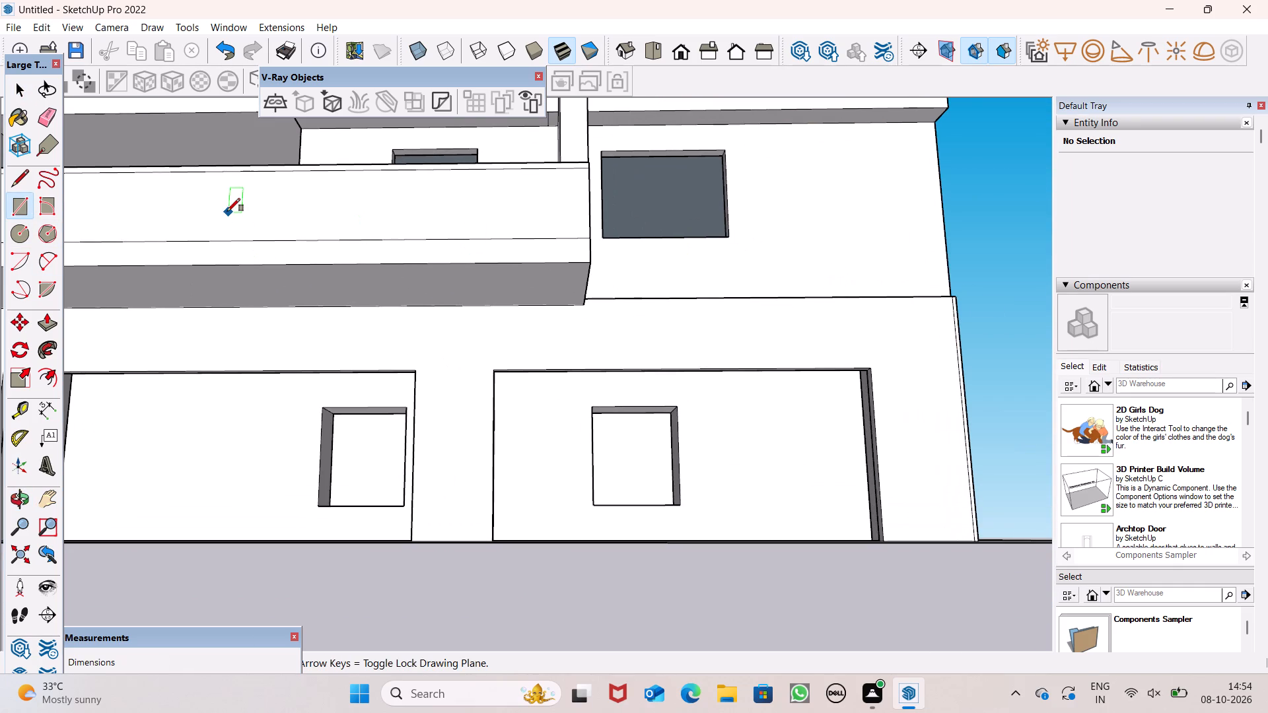
scroll(663, 303, "up", 2)
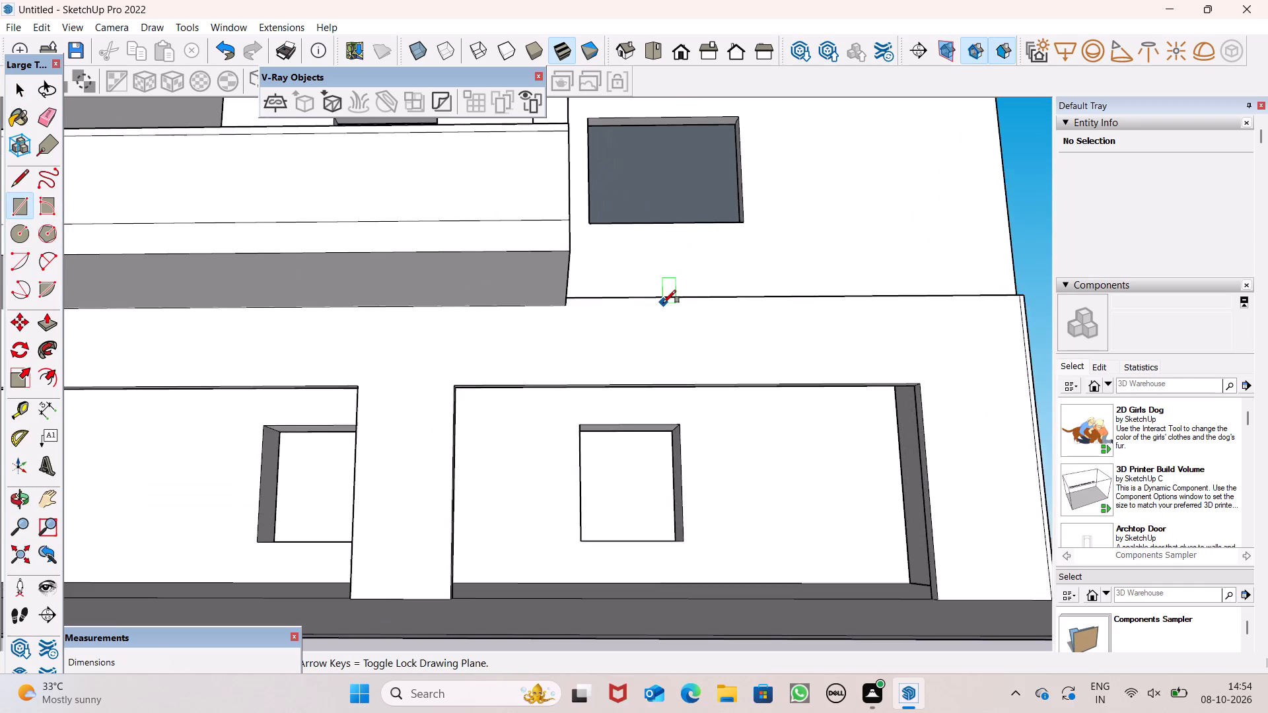
scroll(663, 303, "down", 4)
middle_click_drag(664, 382, 673, 430)
scroll(582, 360, "up", 5)
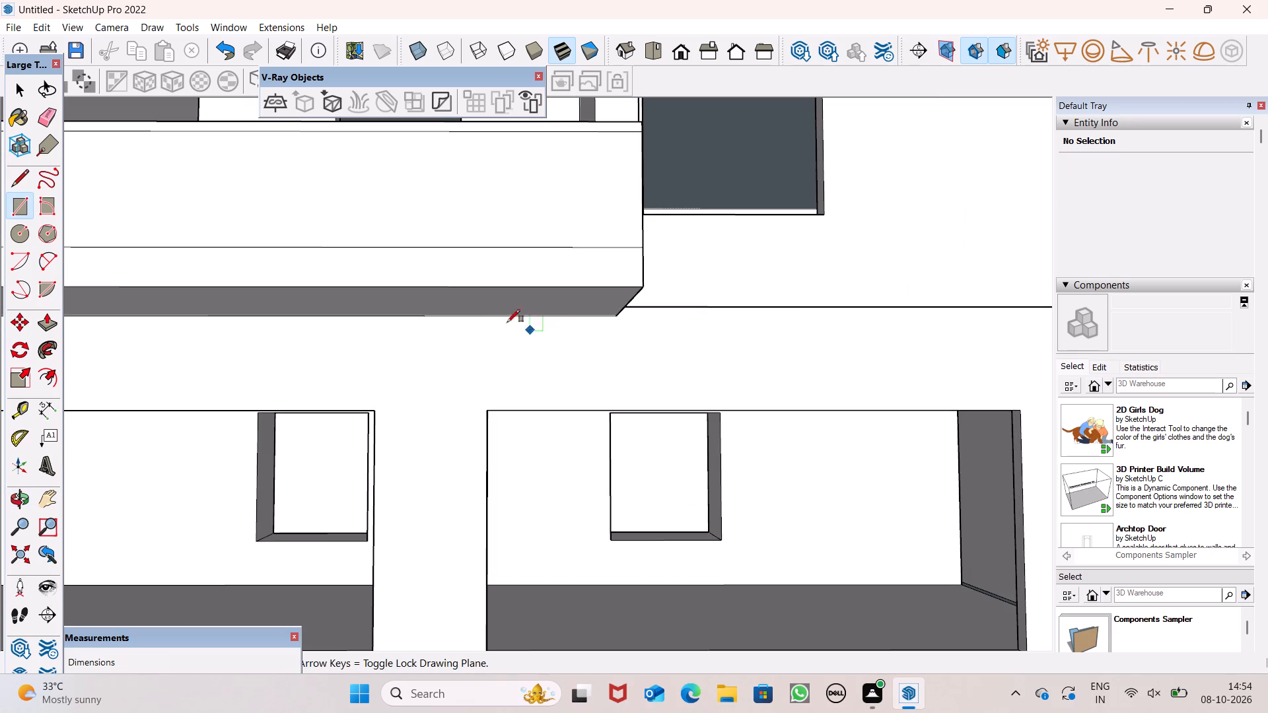
scroll(477, 319, "down", 1)
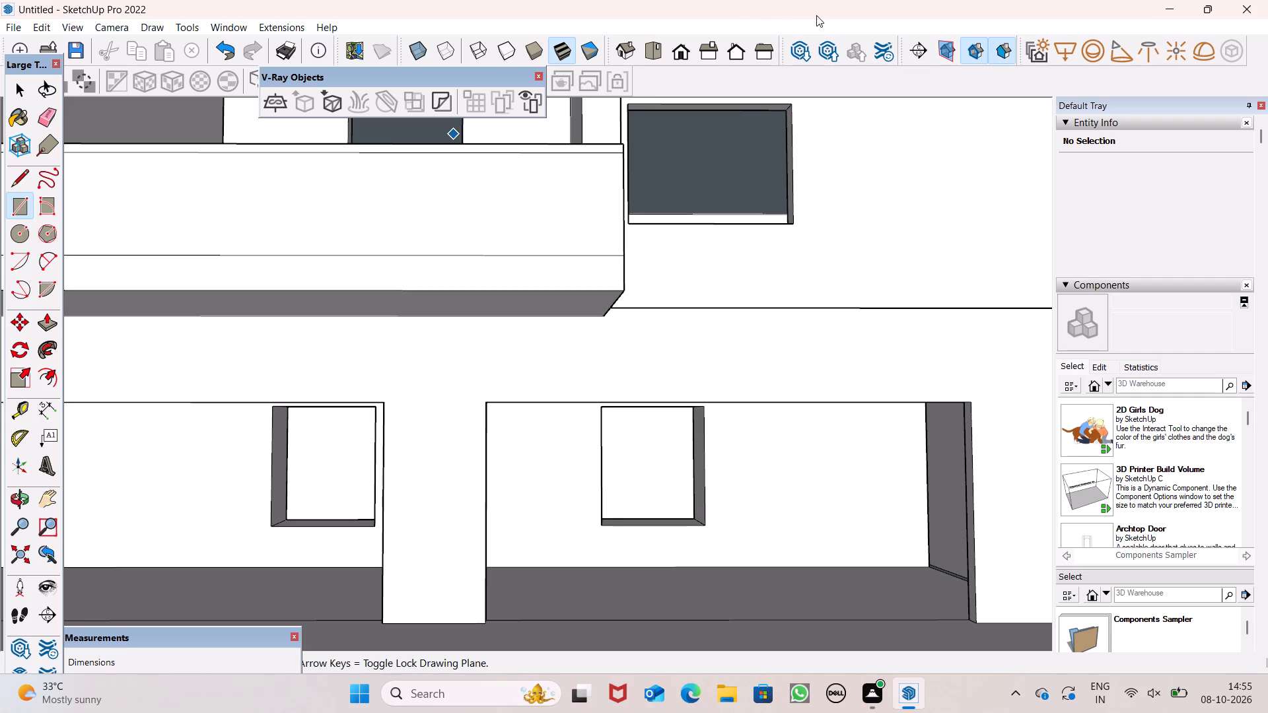
scroll(728, 94, "down", 1)
scroll(689, 197, "down", 1)
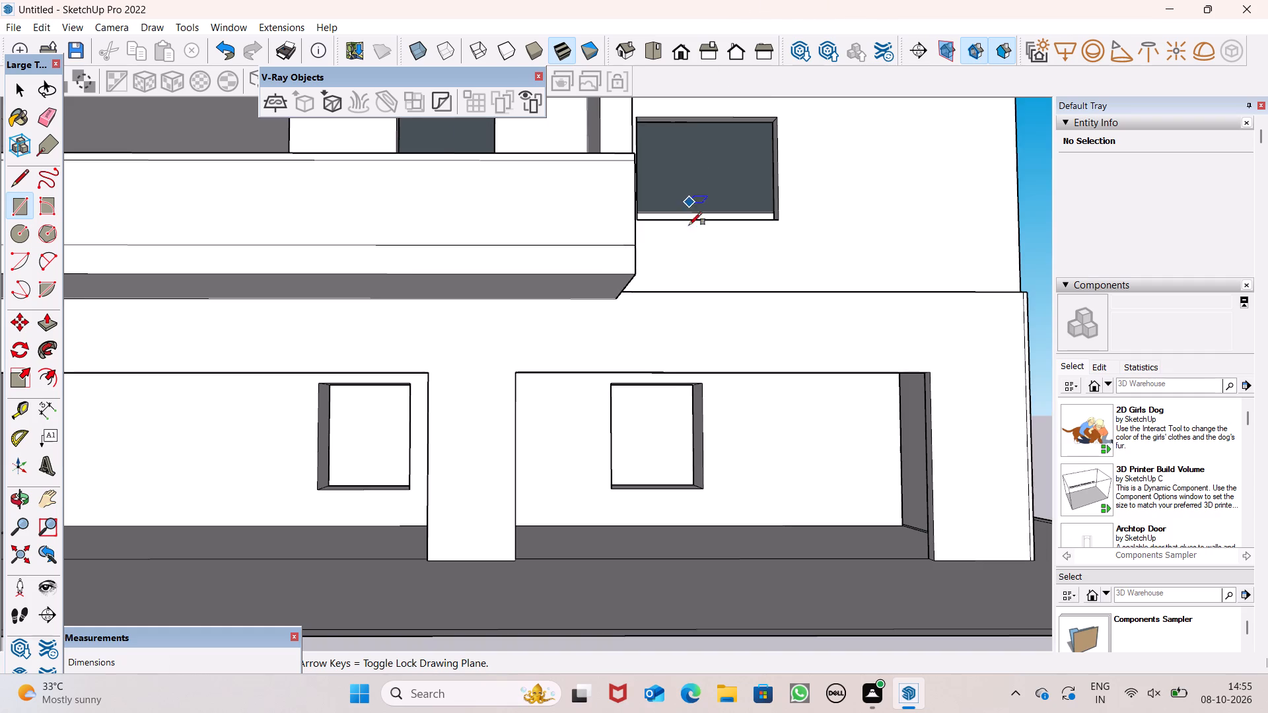
scroll(711, 300, "down", 1)
scroll(710, 304, "up", 1)
scroll(710, 304, "down", 10)
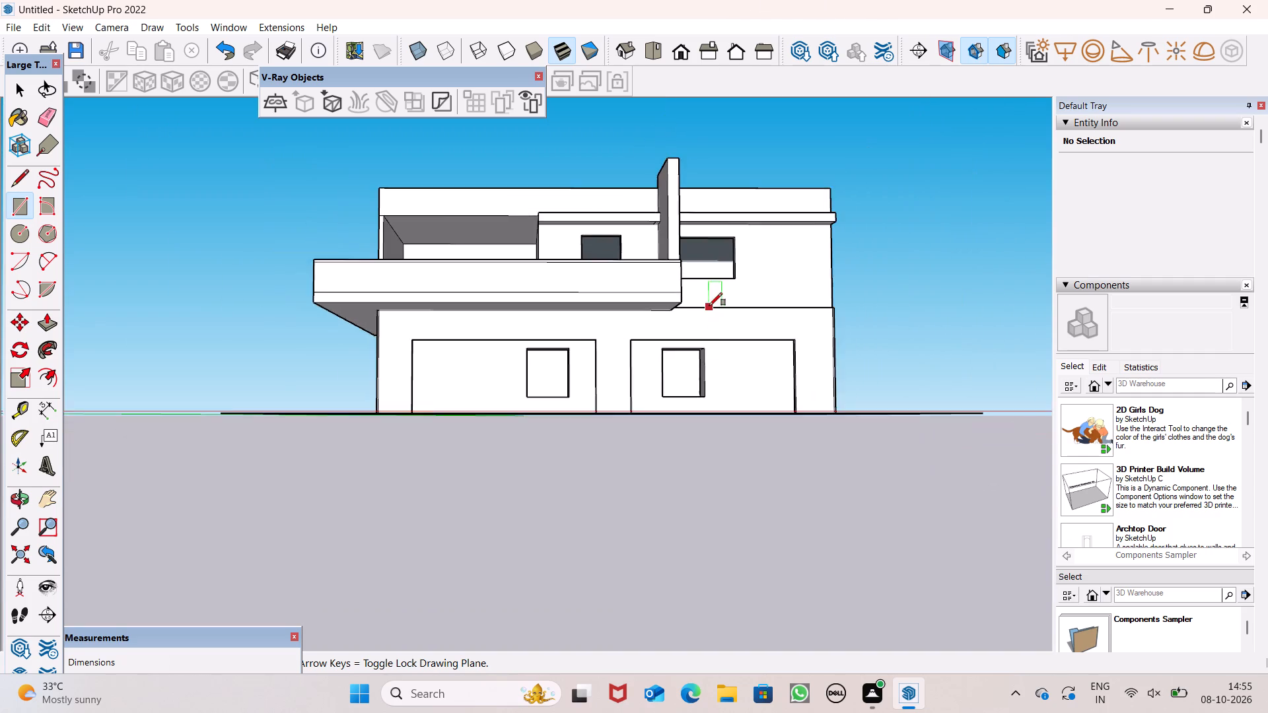
middle_click_drag(709, 306, 694, 467)
scroll(717, 527, "up", 1)
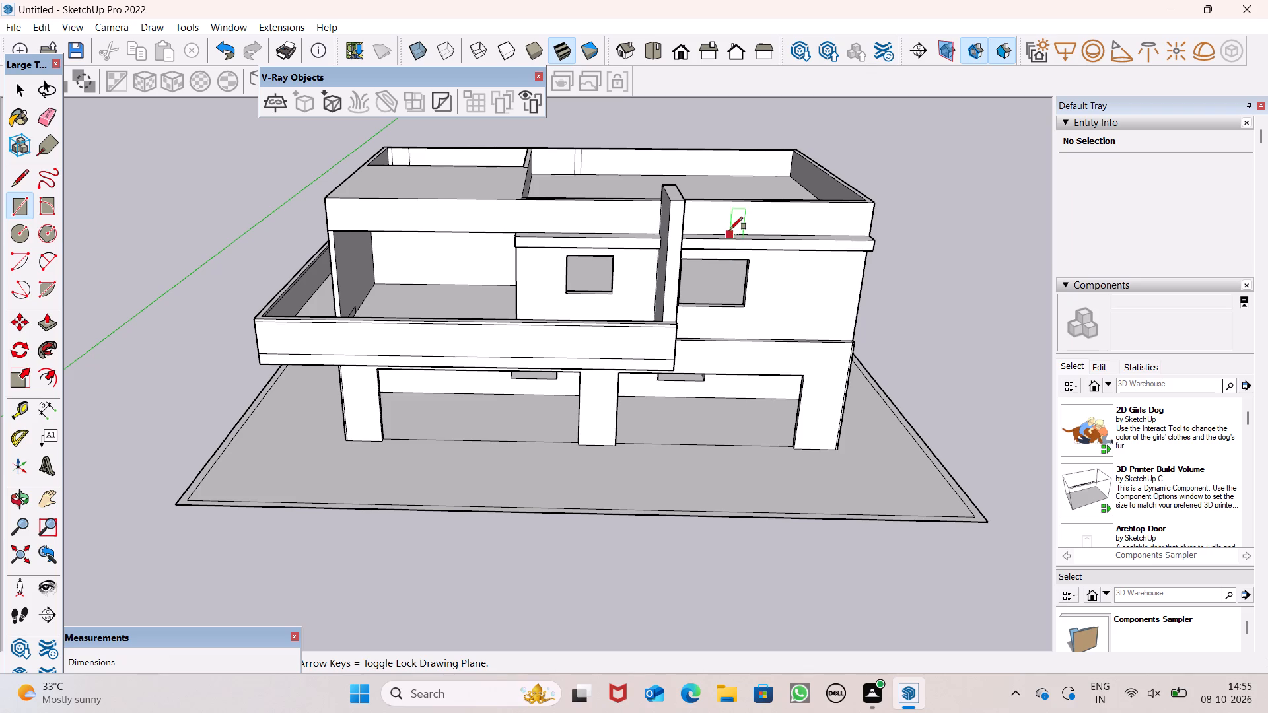
middle_click_drag(679, 329, 677, 199)
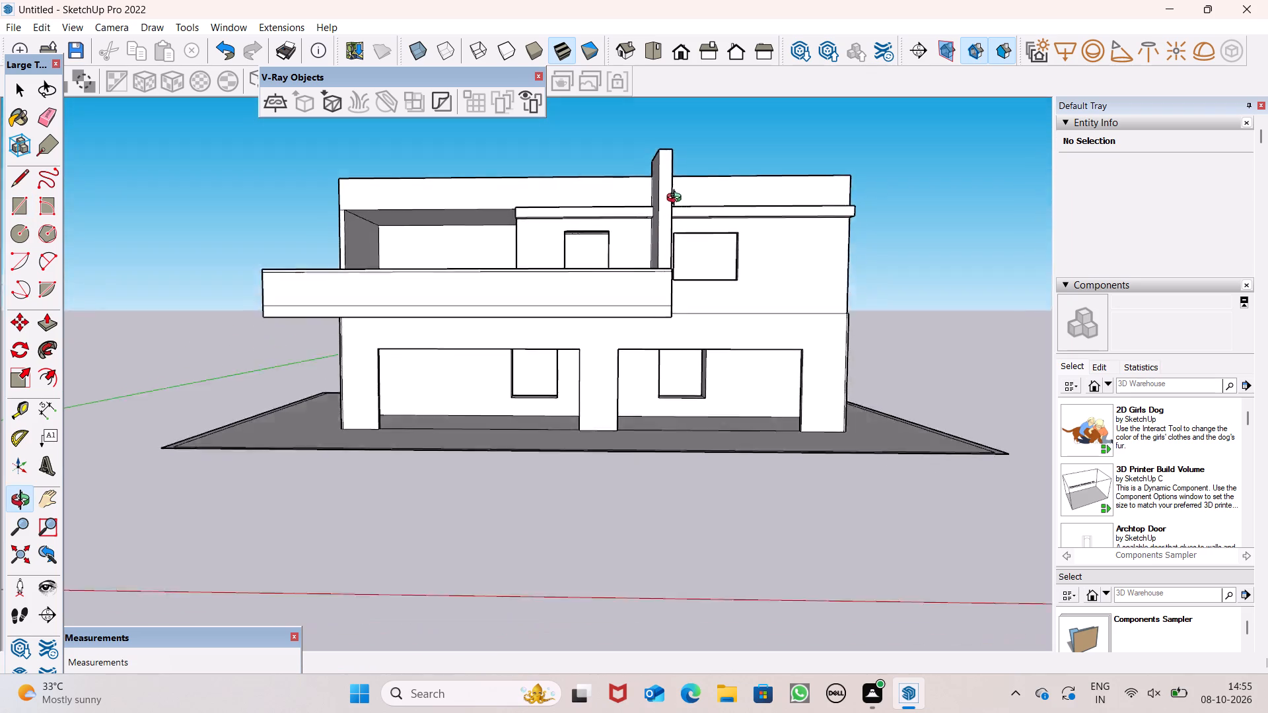
middle_click_drag(677, 199, 674, 181)
scroll(715, 301, "up", 5)
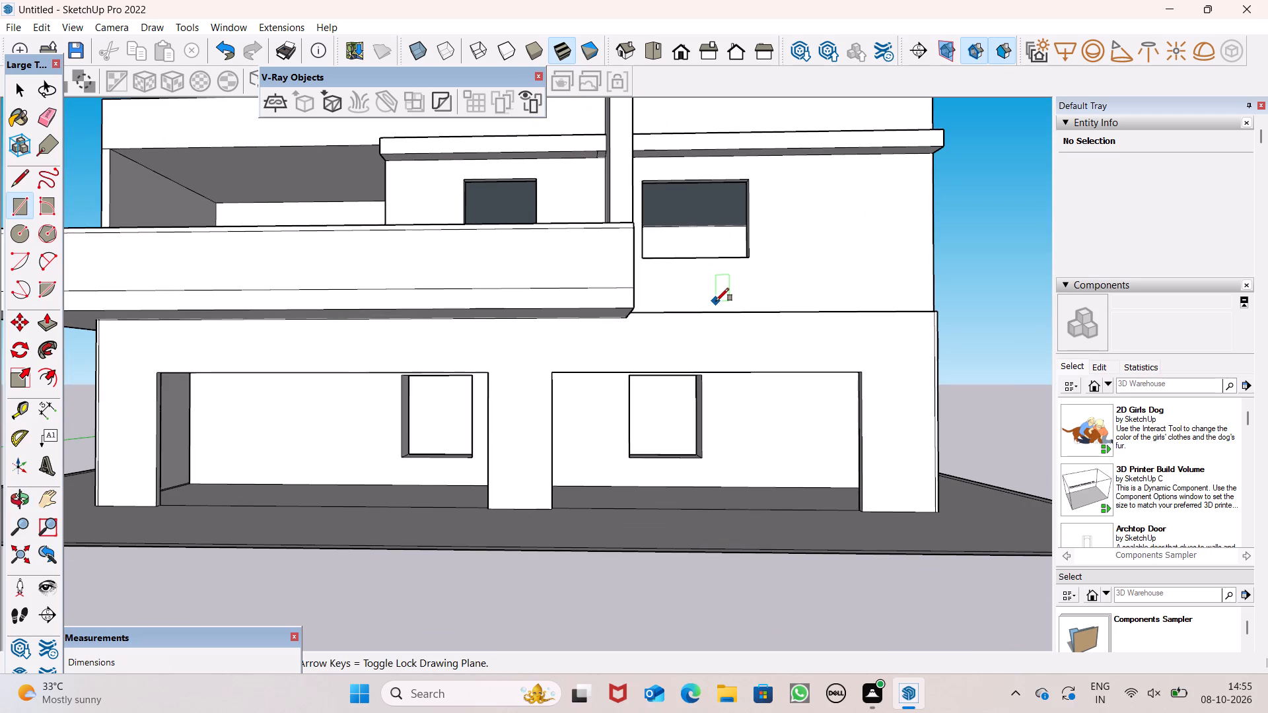
scroll(878, 318, "up", 2)
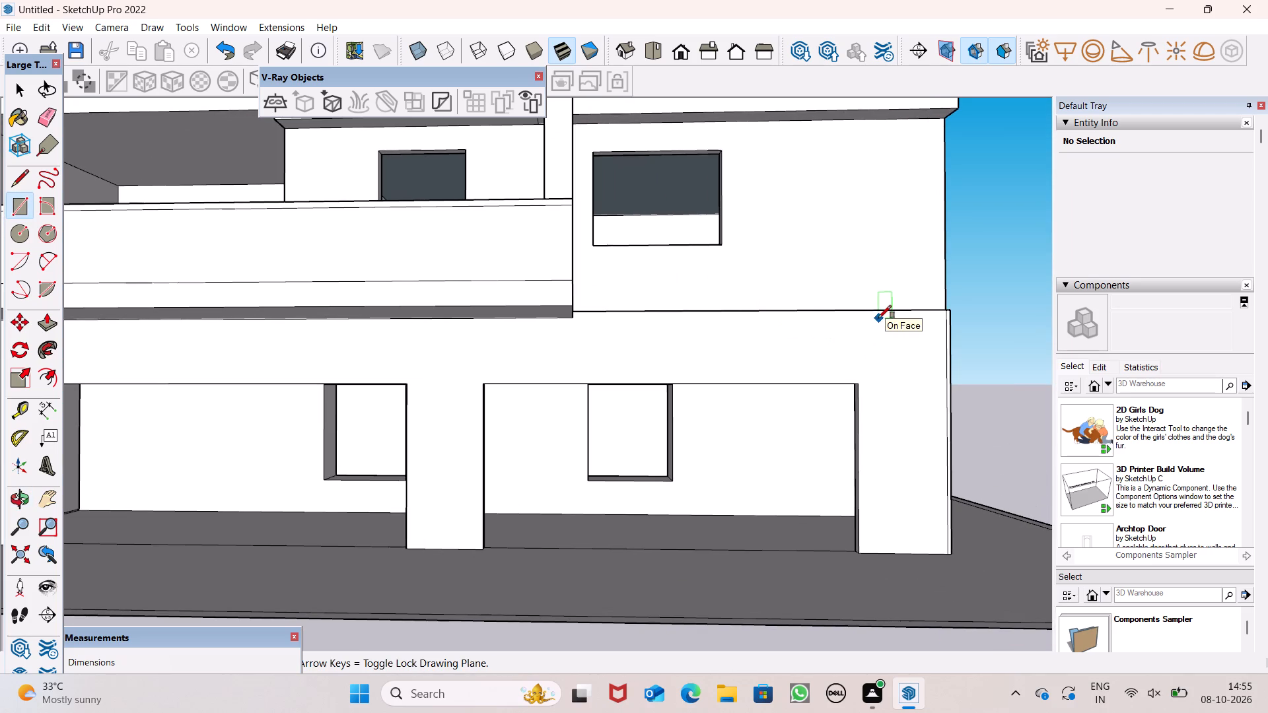
scroll(546, 336, "up", 4)
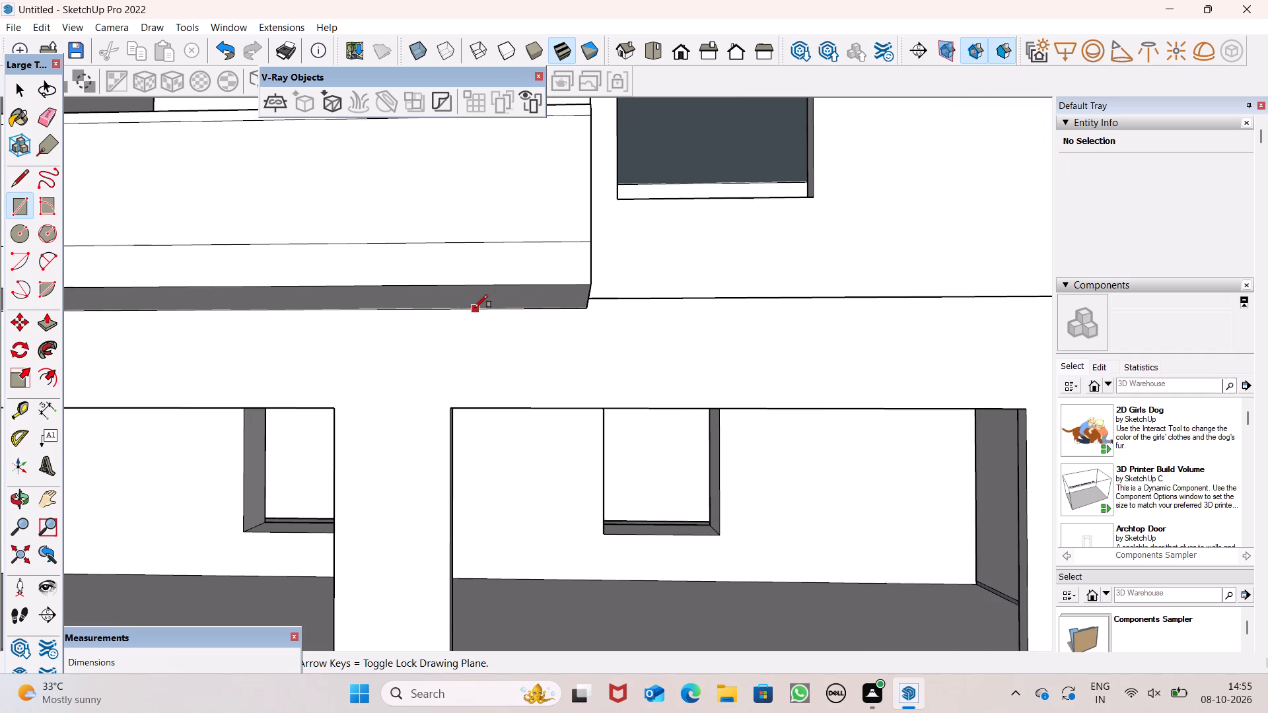
left_click(475, 308)
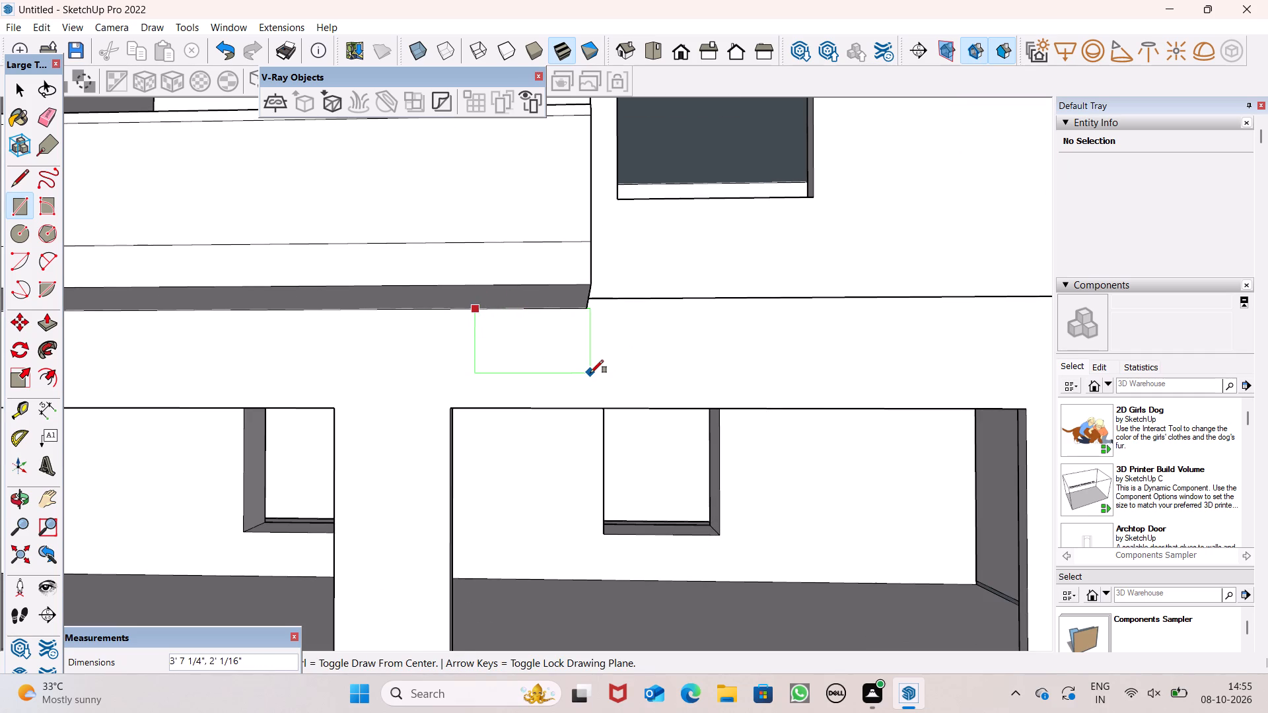
left_click(621, 389)
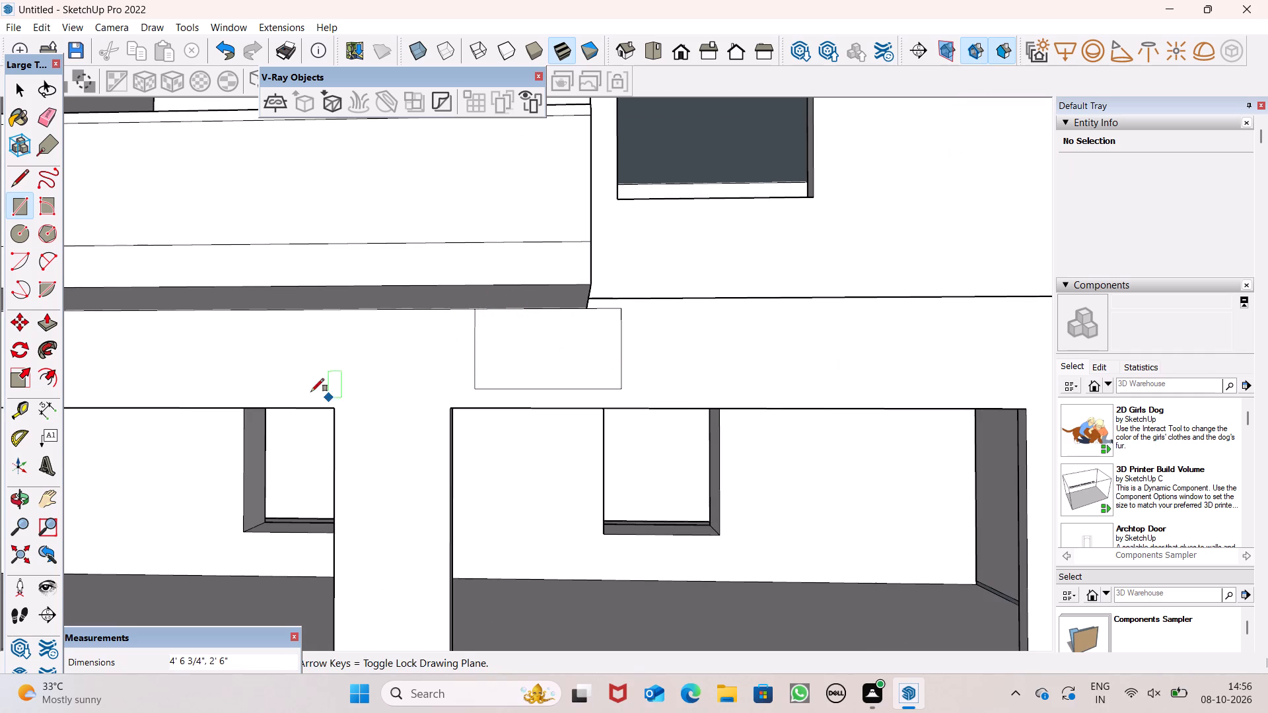
Push/Pull the new rectangle outward from the front beam to form a projecting block beneath the balcony.
key("space")
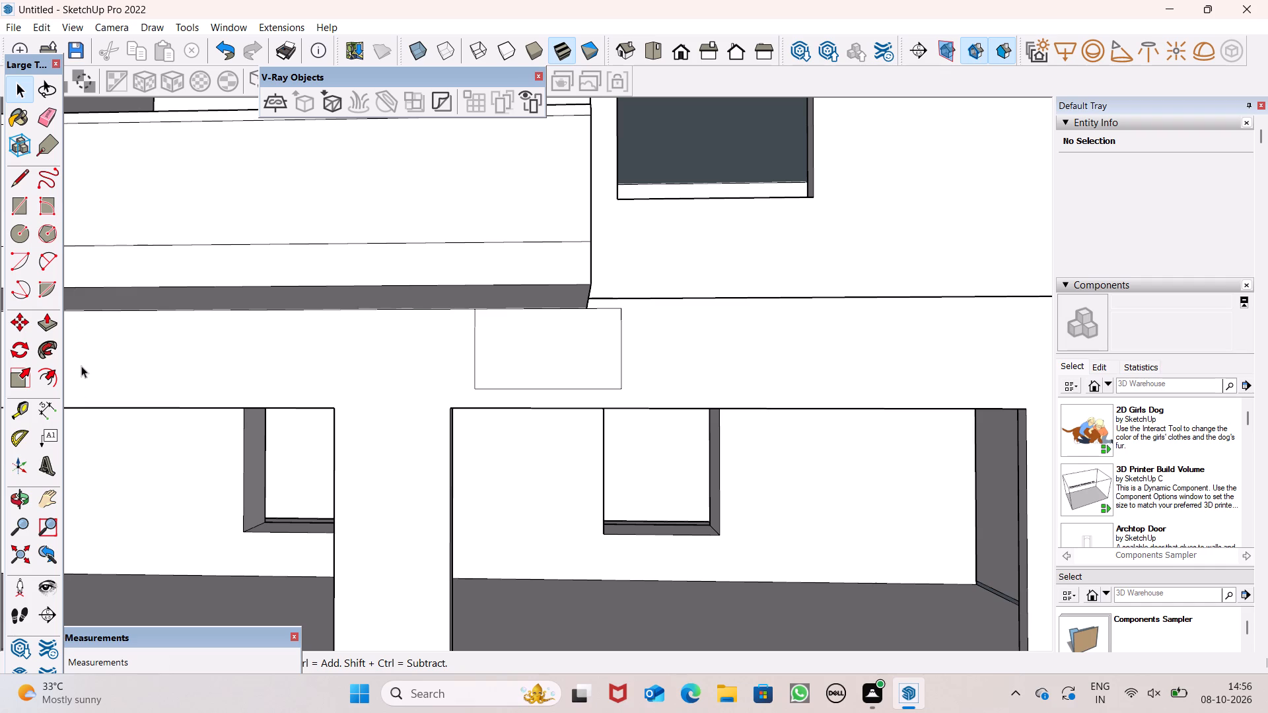
left_click(42, 327)
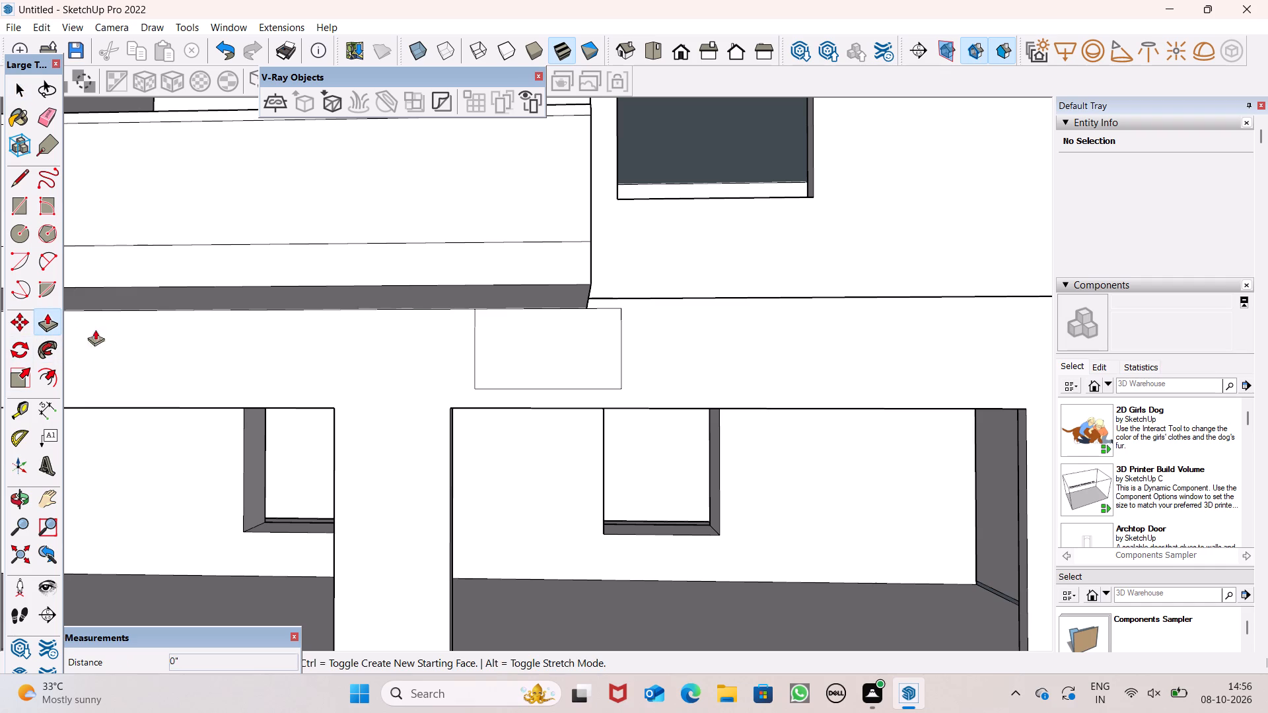
left_click_drag(488, 358, 470, 363)
middle_click_drag(526, 378, 529, 378)
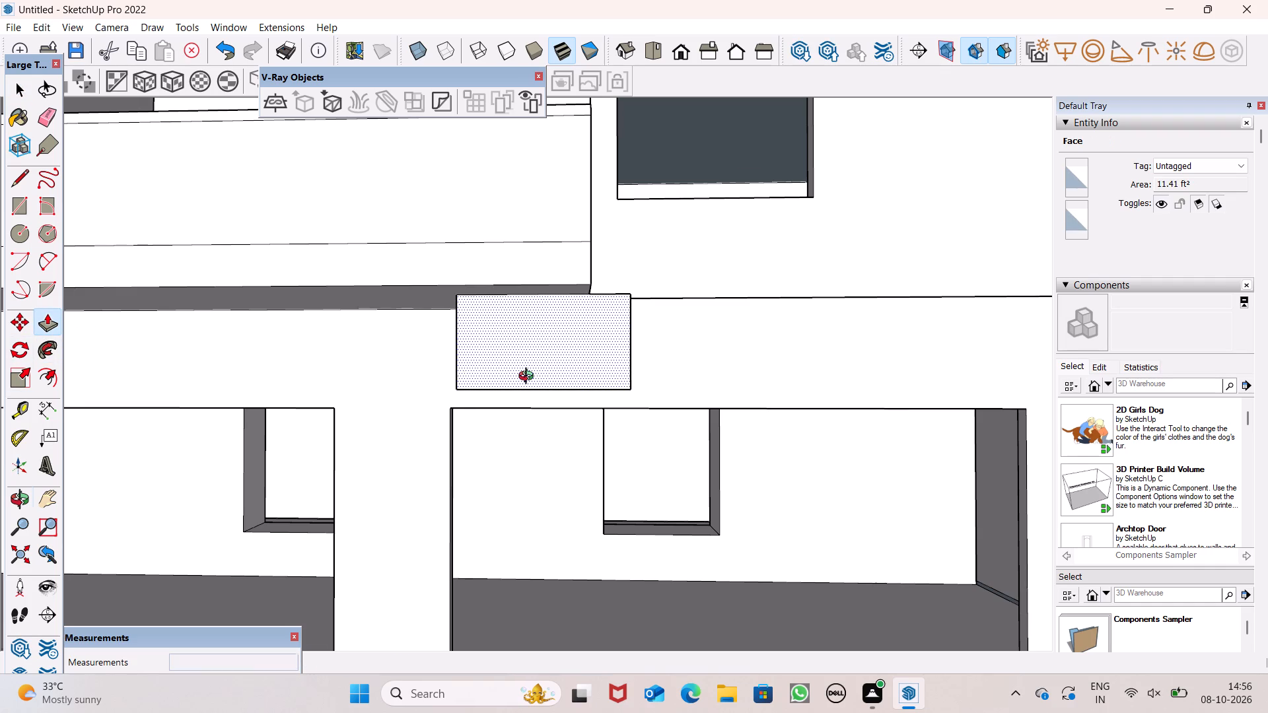
middle_click_drag(529, 378, 563, 455)
left_click_drag(561, 421, 565, 399)
left_click(569, 399)
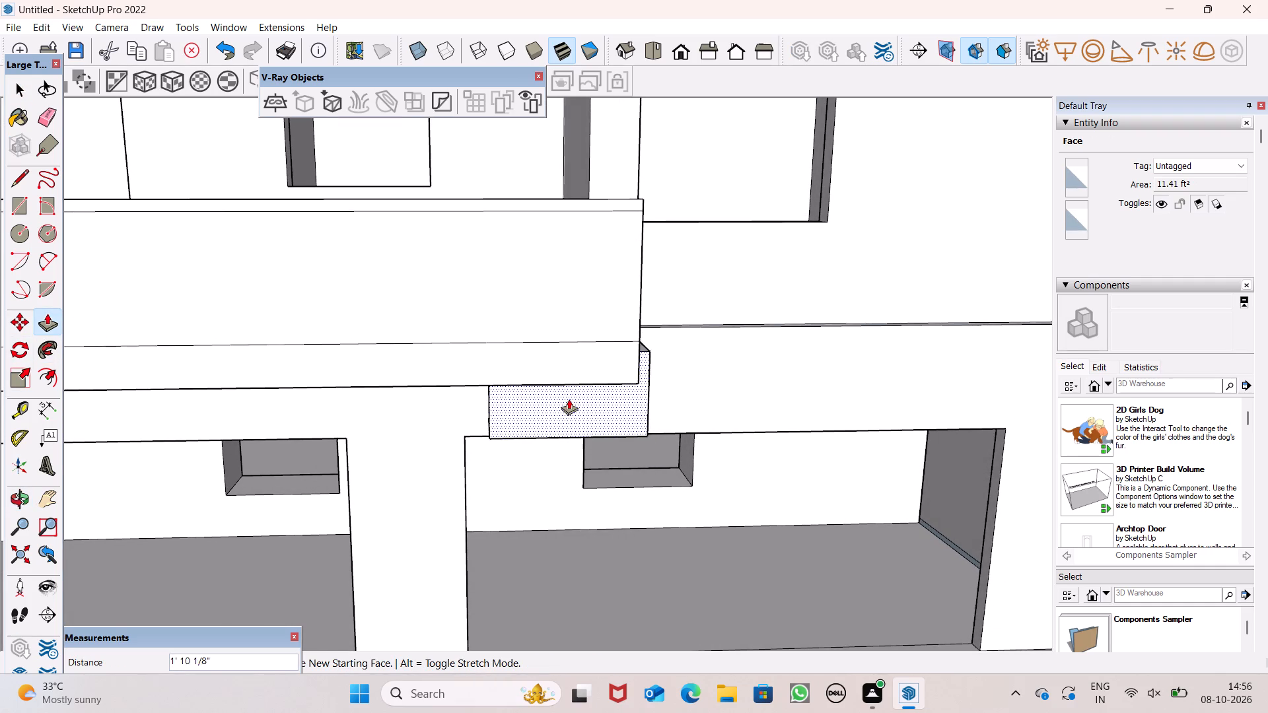
Push/Pull both ends of the block sideways into a long band, extending the end beyond the balcony about 5' 7".
middle_click_drag(552, 408, 632, 369)
scroll(551, 408, "up", 1)
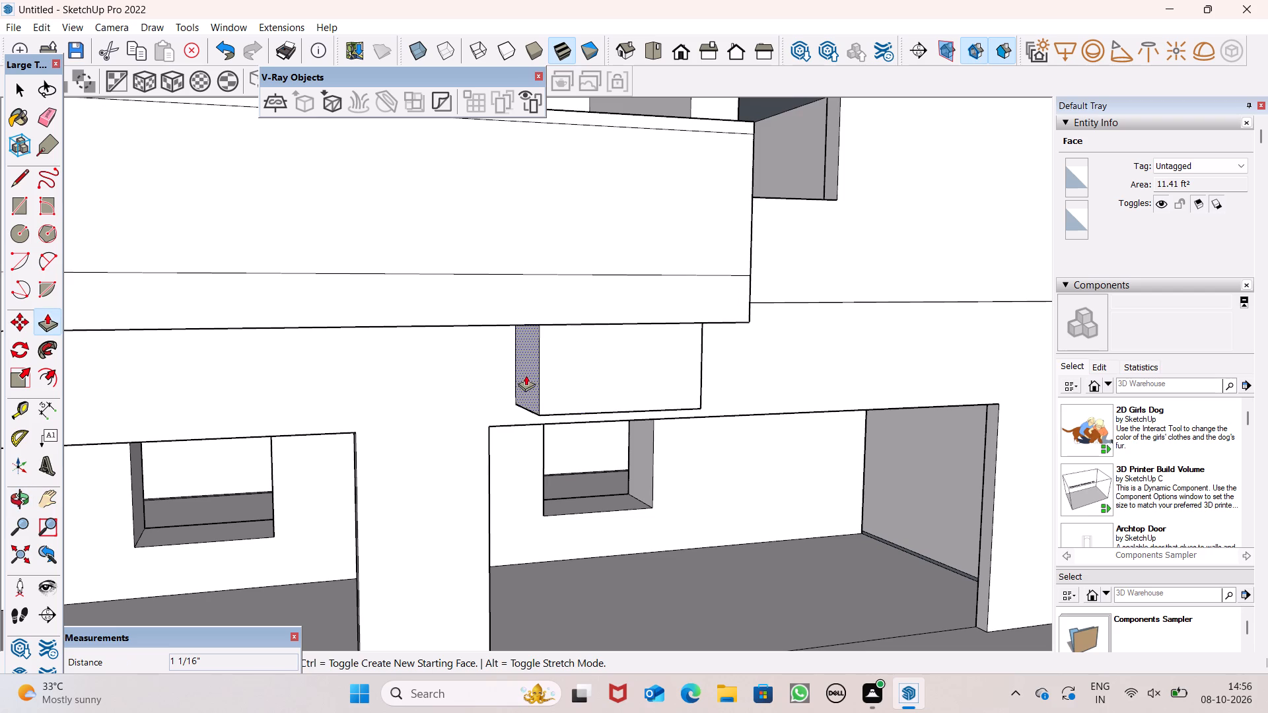
left_click_drag(526, 374, 312, 375)
scroll(404, 378, "down", 5)
scroll(494, 395, "down", 3)
middle_click_drag(571, 409, 411, 426)
left_click_drag(489, 377, 591, 380)
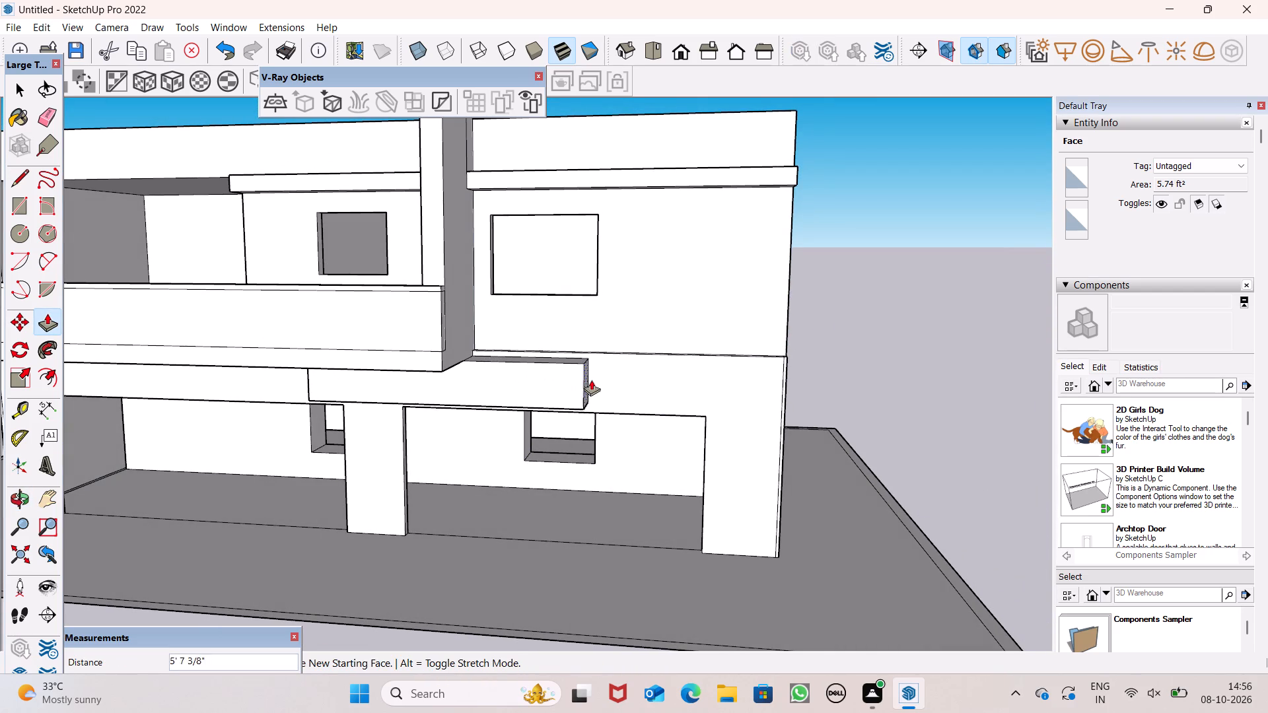
left_click_drag(591, 380, 592, 381)
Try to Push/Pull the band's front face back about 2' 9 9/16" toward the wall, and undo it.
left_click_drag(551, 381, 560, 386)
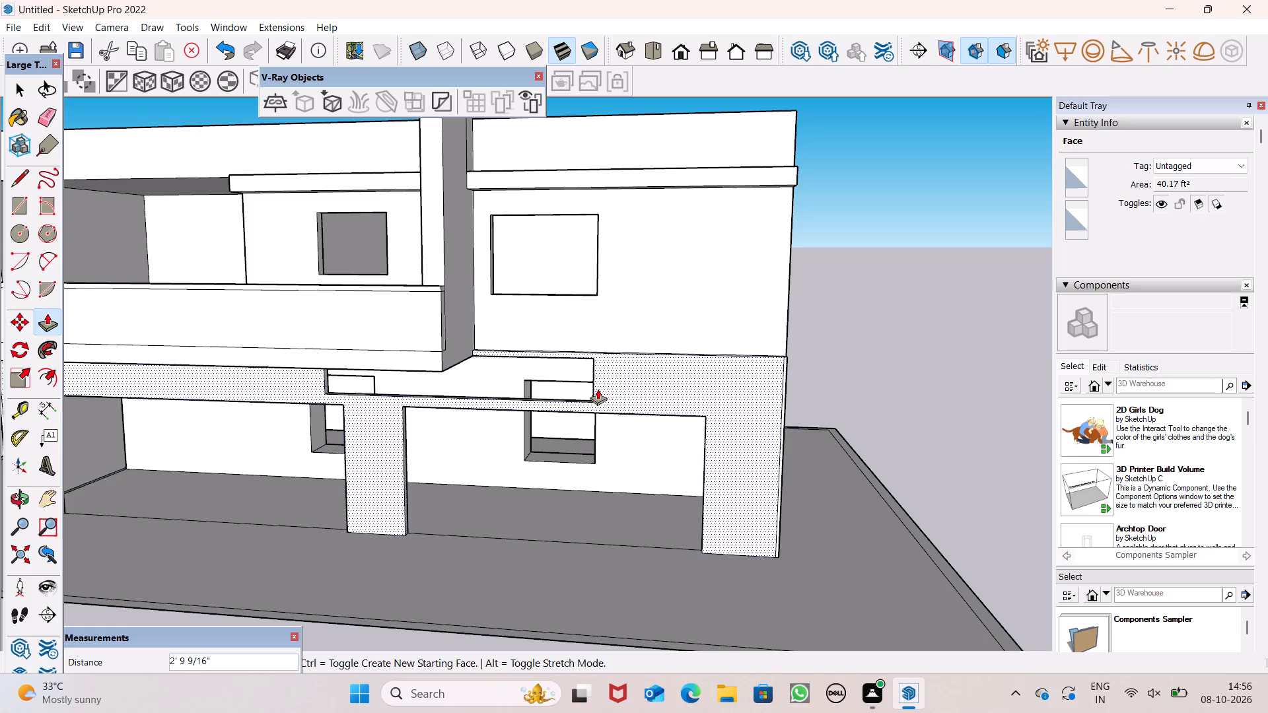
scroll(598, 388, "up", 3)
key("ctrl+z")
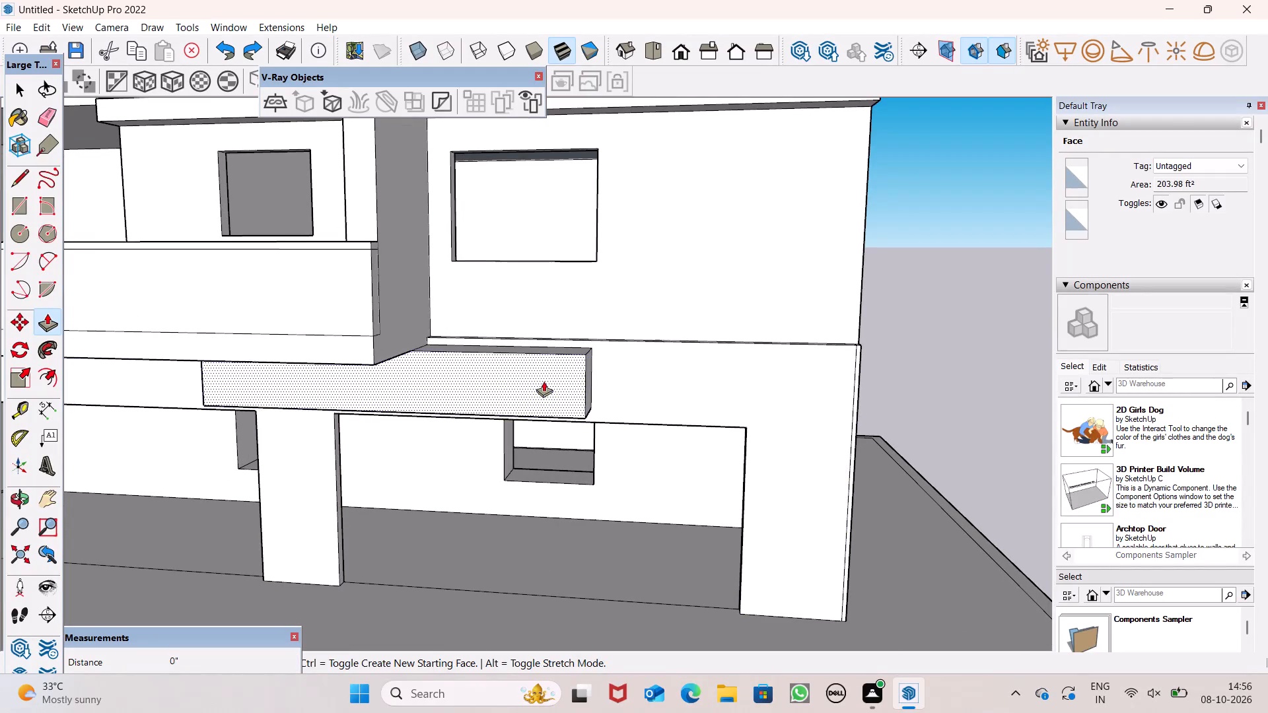
Push/Pull the band's front face back toward the wall, leaving the band about 9 11/16" deep.
left_click_drag(535, 389, 545, 384)
middle_click_drag(561, 384, 454, 472)
left_click_drag(461, 453, 458, 461)
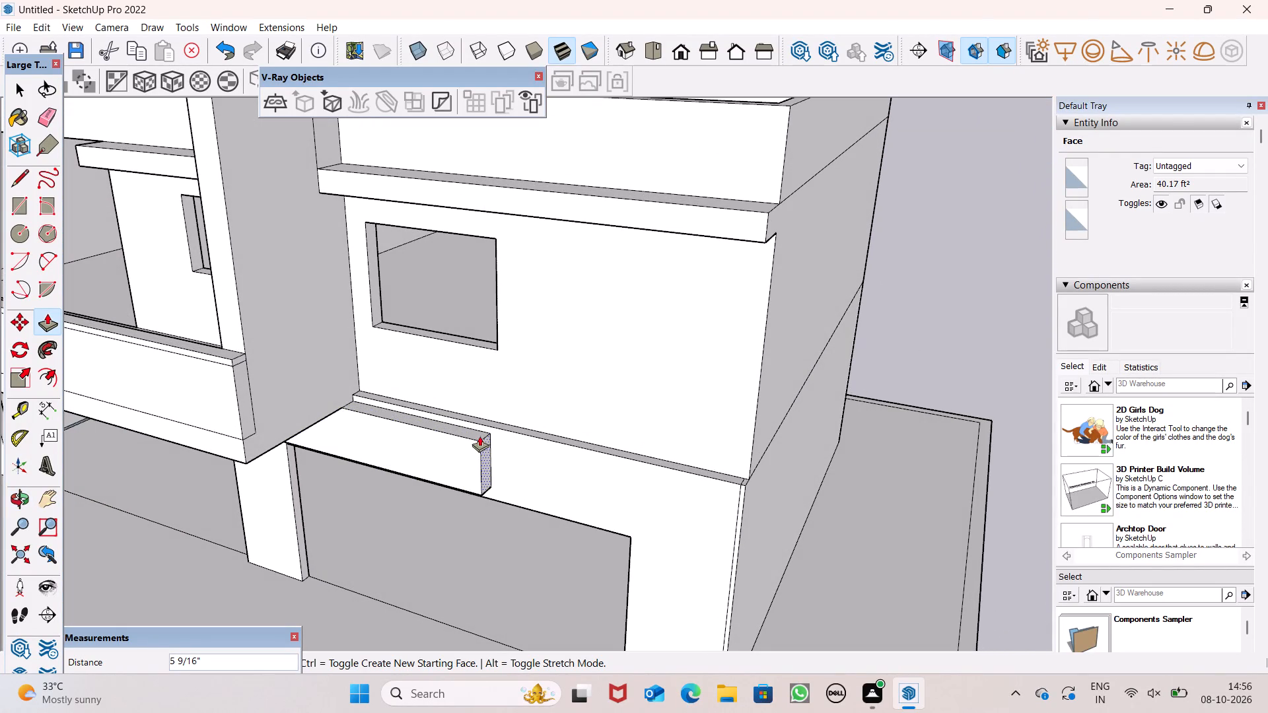
Push/Pull the band's free end about 3' 10 7/8" further toward the building's outer corner.
middle_click_drag(491, 444, 536, 392)
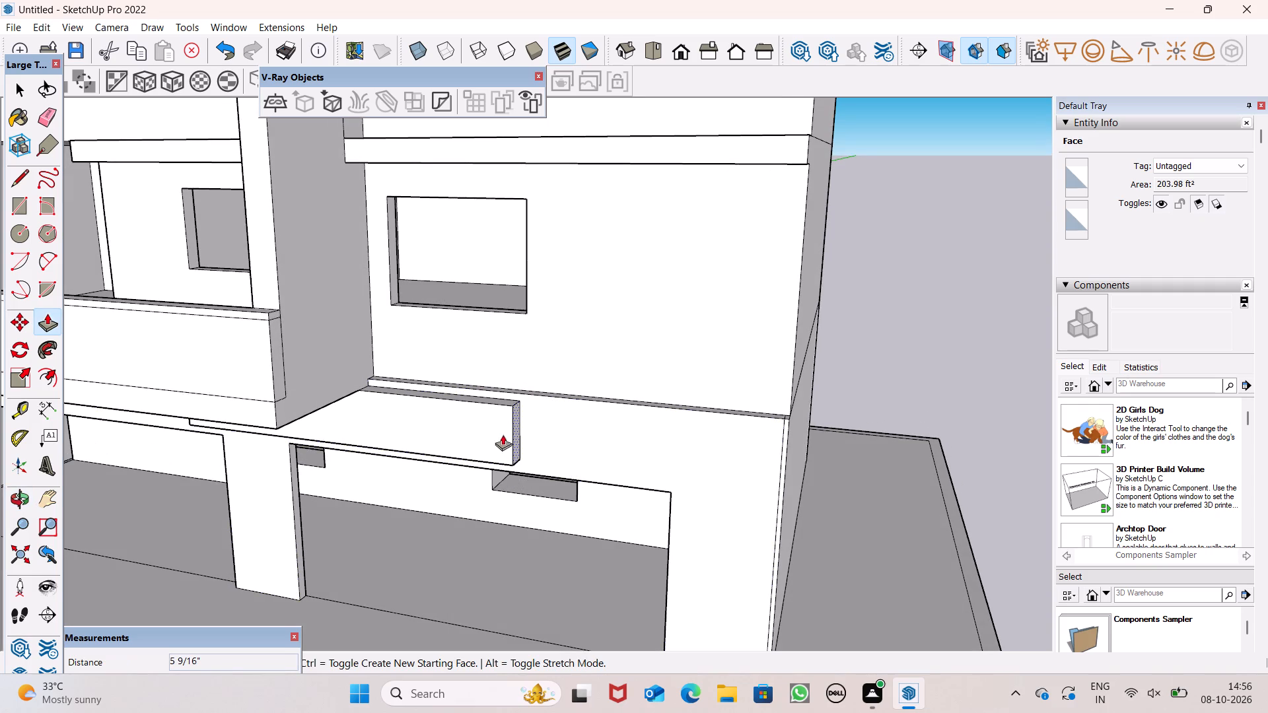
left_click_drag(514, 433, 576, 461)
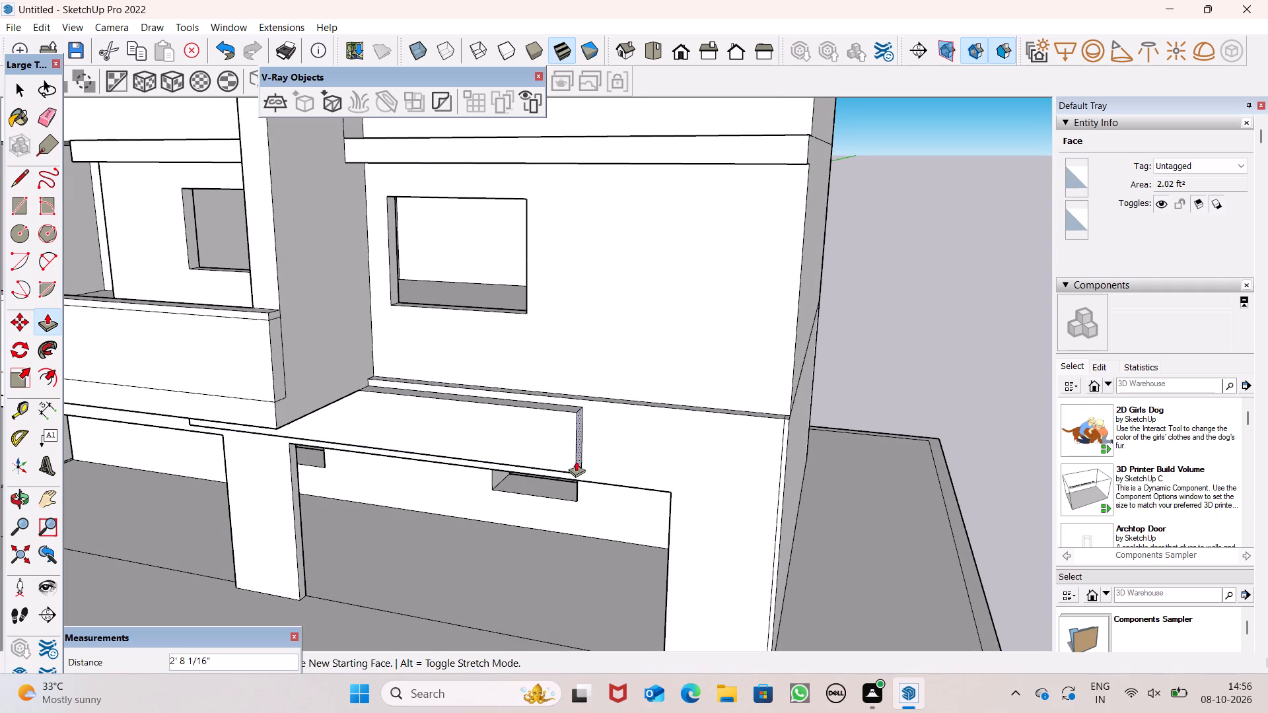
left_click_drag(576, 461, 607, 460)
Draw a line about 9 11/16" long across the band's top face, from its front edge to the wall.
scroll(607, 463, "down", 2)
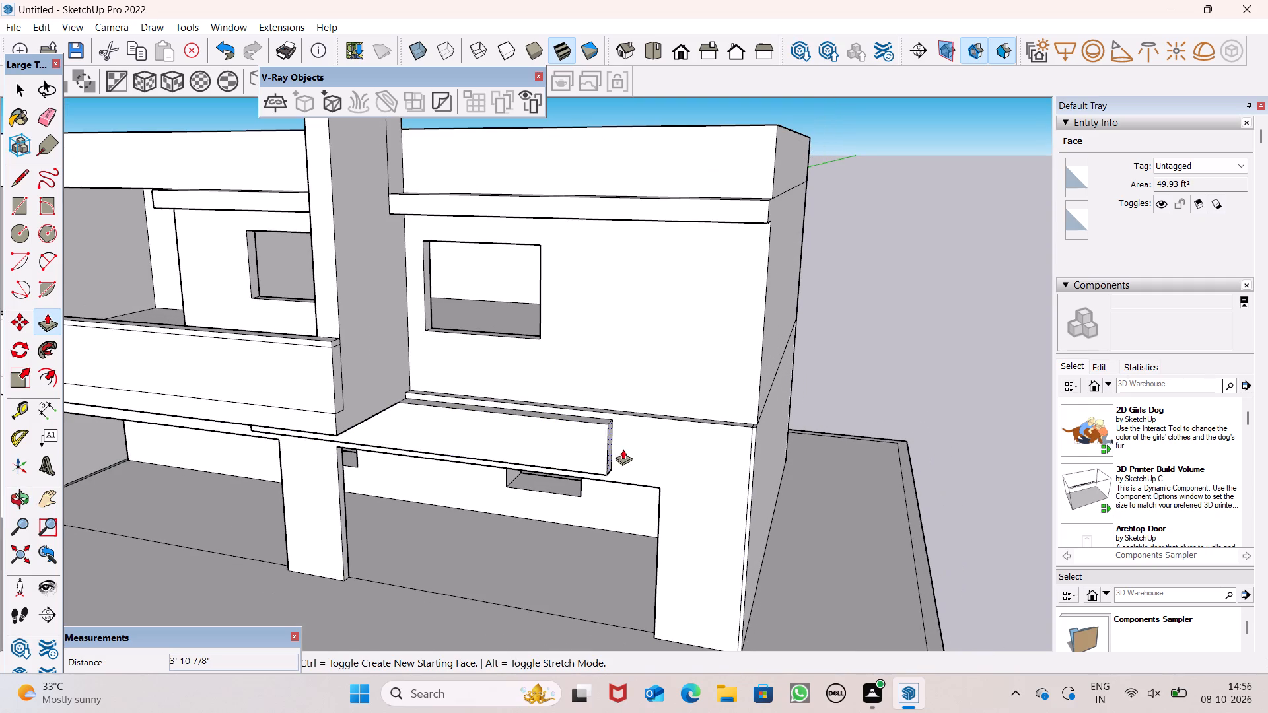
middle_click_drag(597, 417, 573, 486)
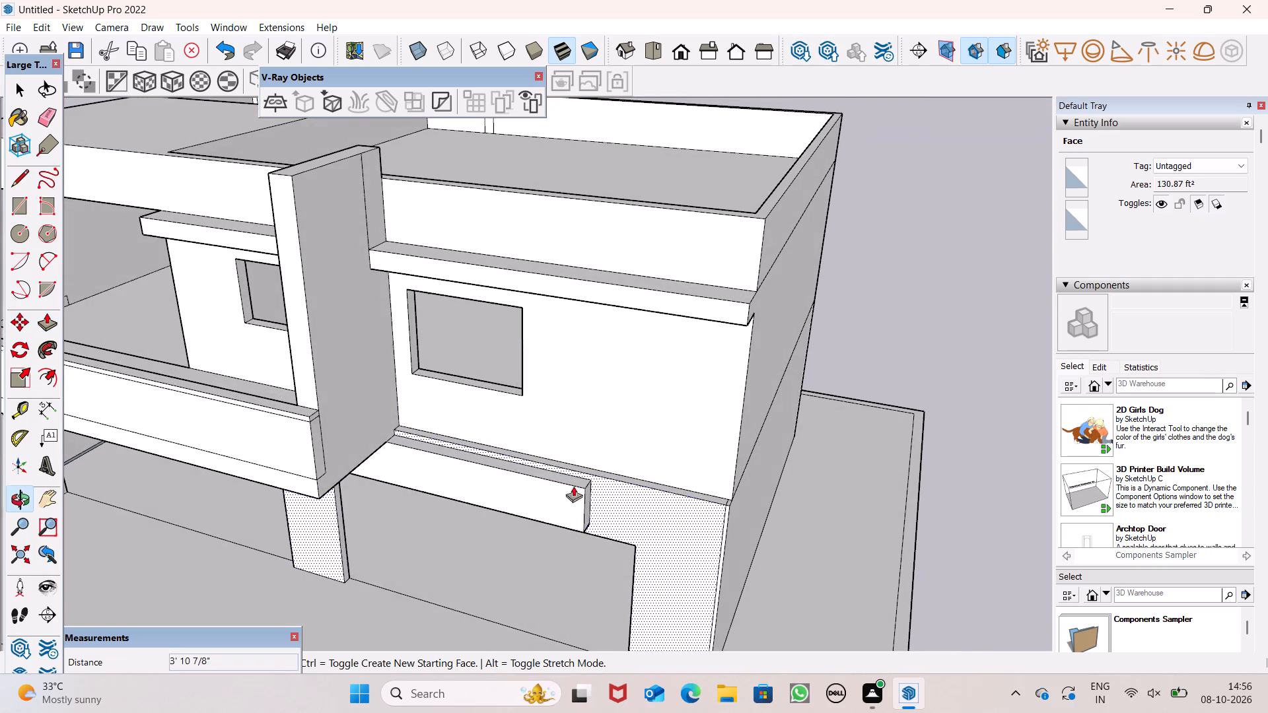
middle_click_drag(573, 486, 574, 486)
scroll(598, 514, "up", 2)
middle_click_drag(746, 506, 759, 420)
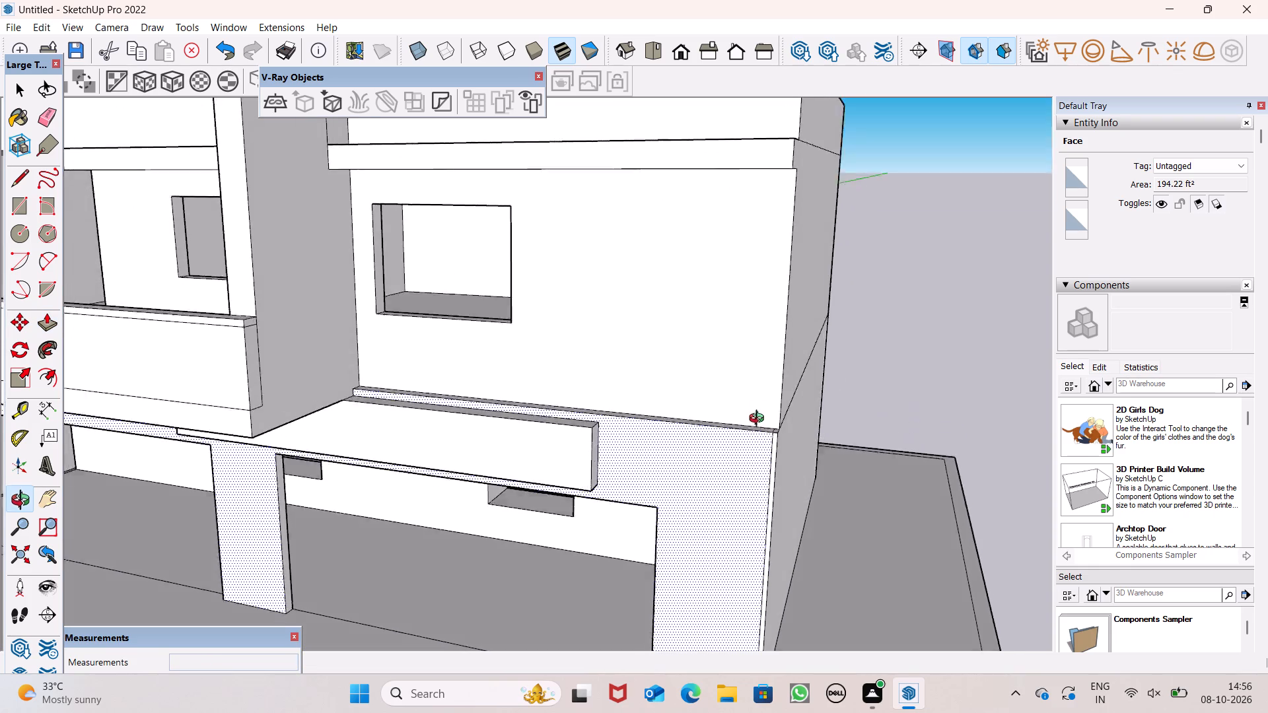
middle_click_drag(759, 420, 765, 391)
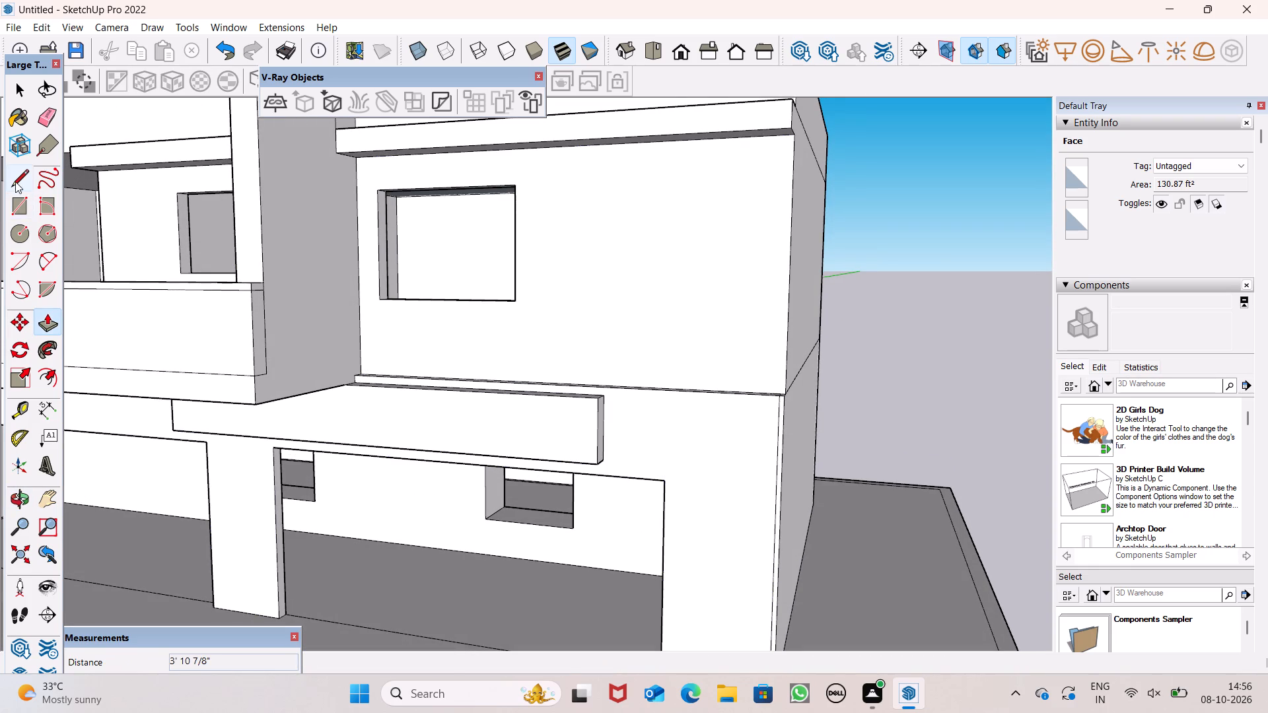
left_click(15, 180)
middle_click_drag(313, 360, 374, 493)
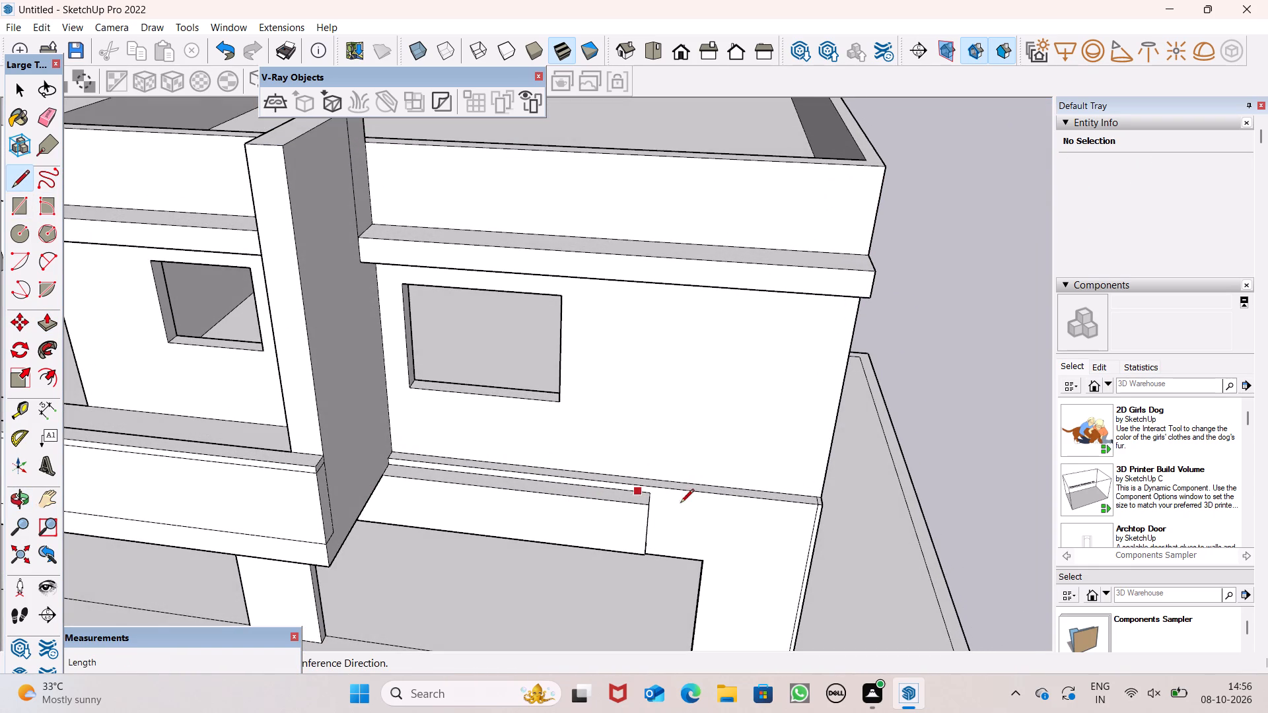
scroll(734, 518, "up", 1)
scroll(556, 465, "up", 4)
left_click_drag(549, 507, 549, 501)
left_click(555, 487)
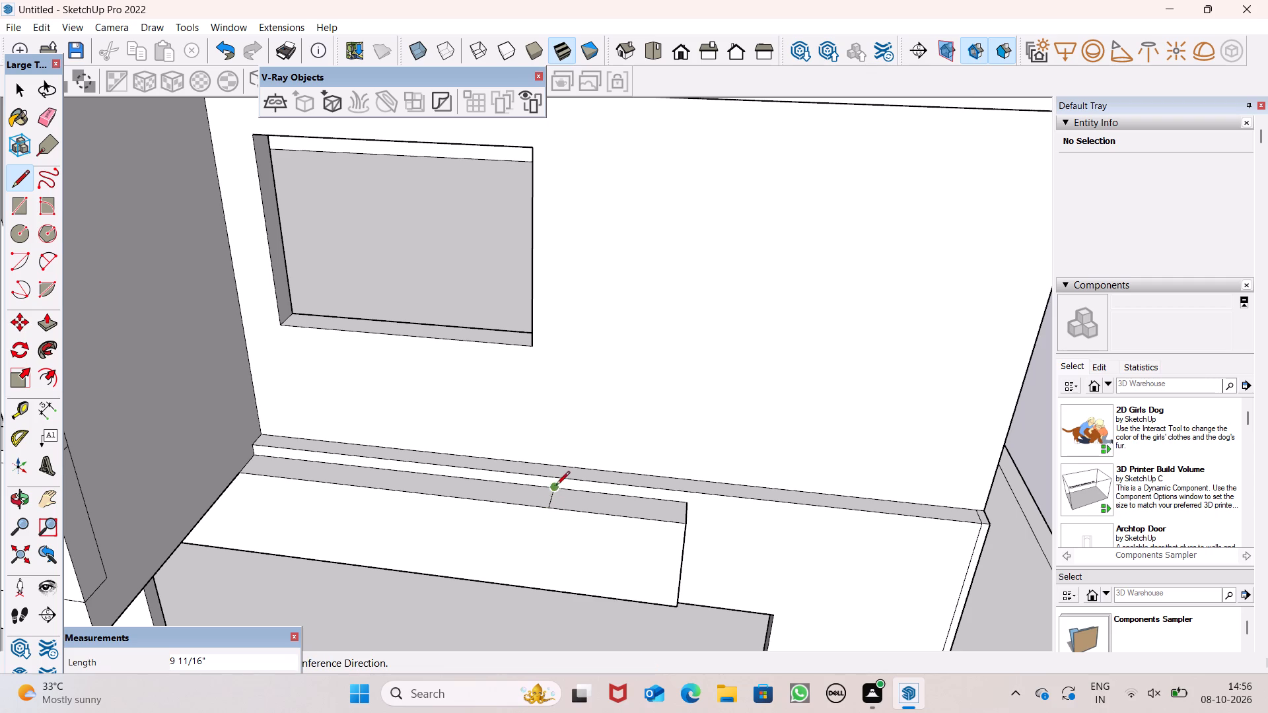
Push/Pull the top face of the band's divided end segment up by about 3 11/16".
left_click(46, 333)
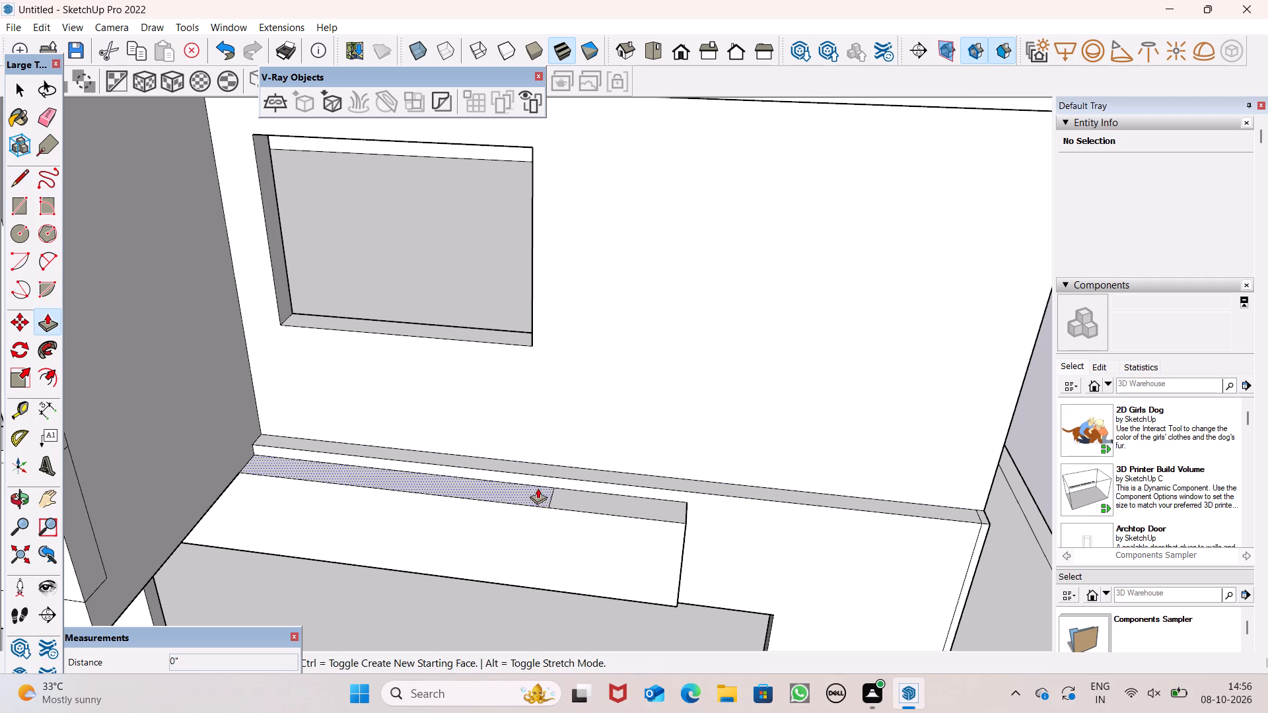
left_click_drag(572, 494, 639, 333)
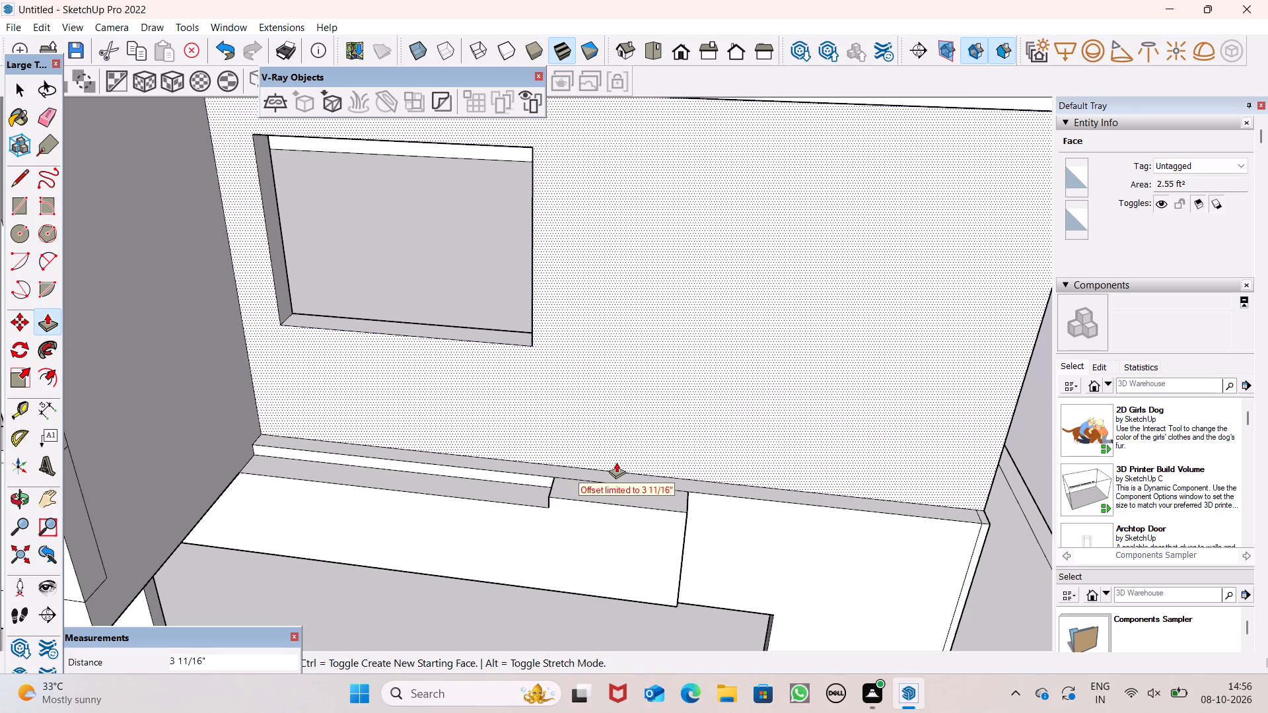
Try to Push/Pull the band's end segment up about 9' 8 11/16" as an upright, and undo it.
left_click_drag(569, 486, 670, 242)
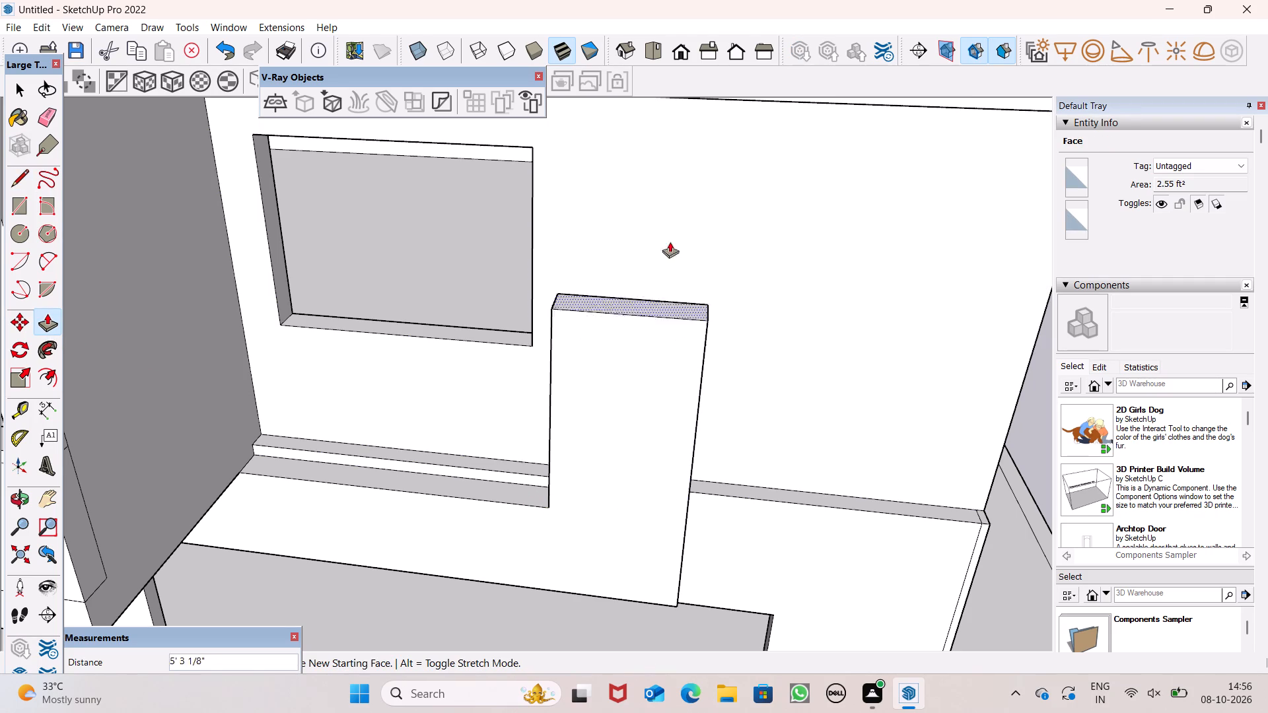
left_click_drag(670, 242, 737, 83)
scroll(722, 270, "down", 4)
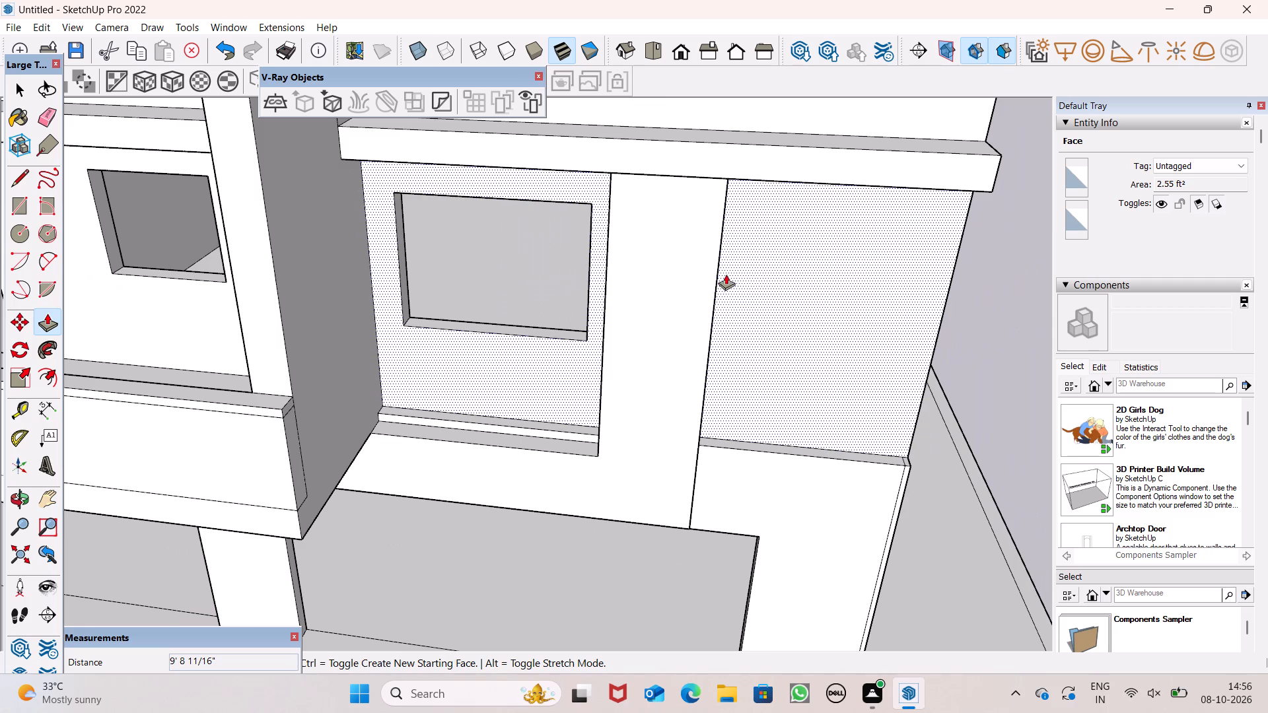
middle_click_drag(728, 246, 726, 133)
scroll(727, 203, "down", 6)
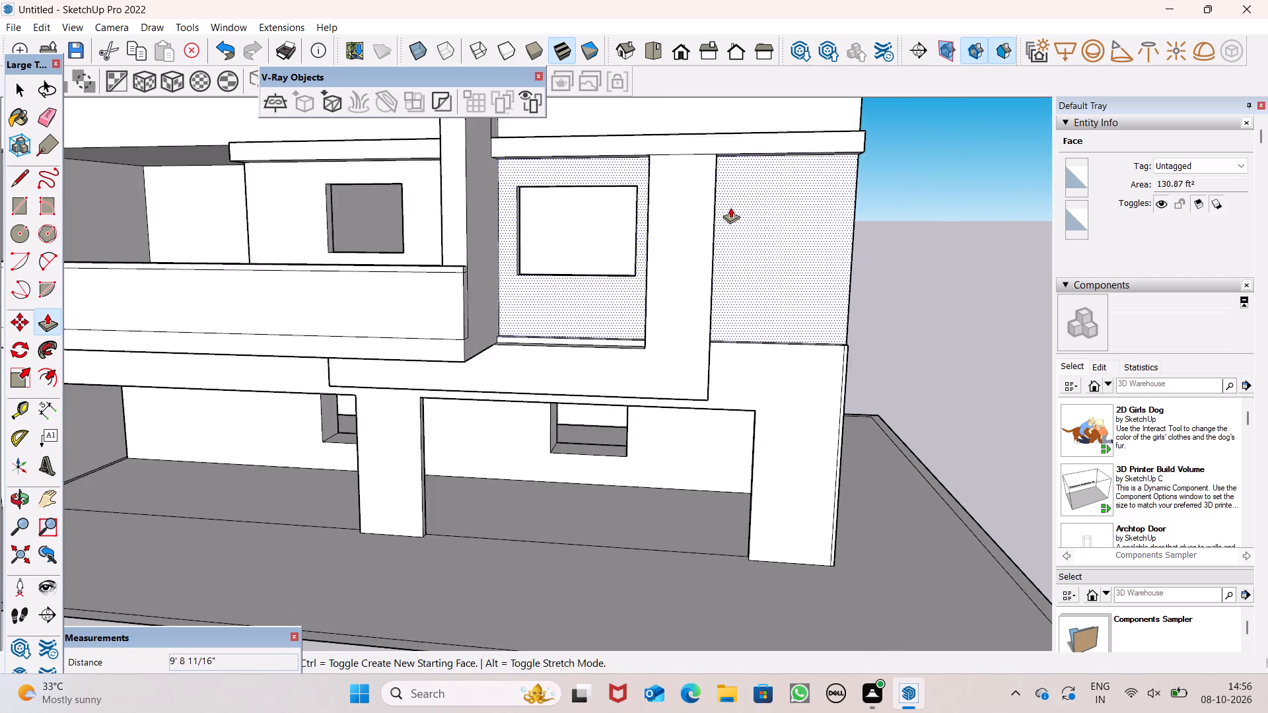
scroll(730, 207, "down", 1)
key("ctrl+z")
Draw a vertical line at the building's outer corner, closing the upper cornice's end face between its top and bottom edges.
middle_click_drag(733, 209, 684, 372)
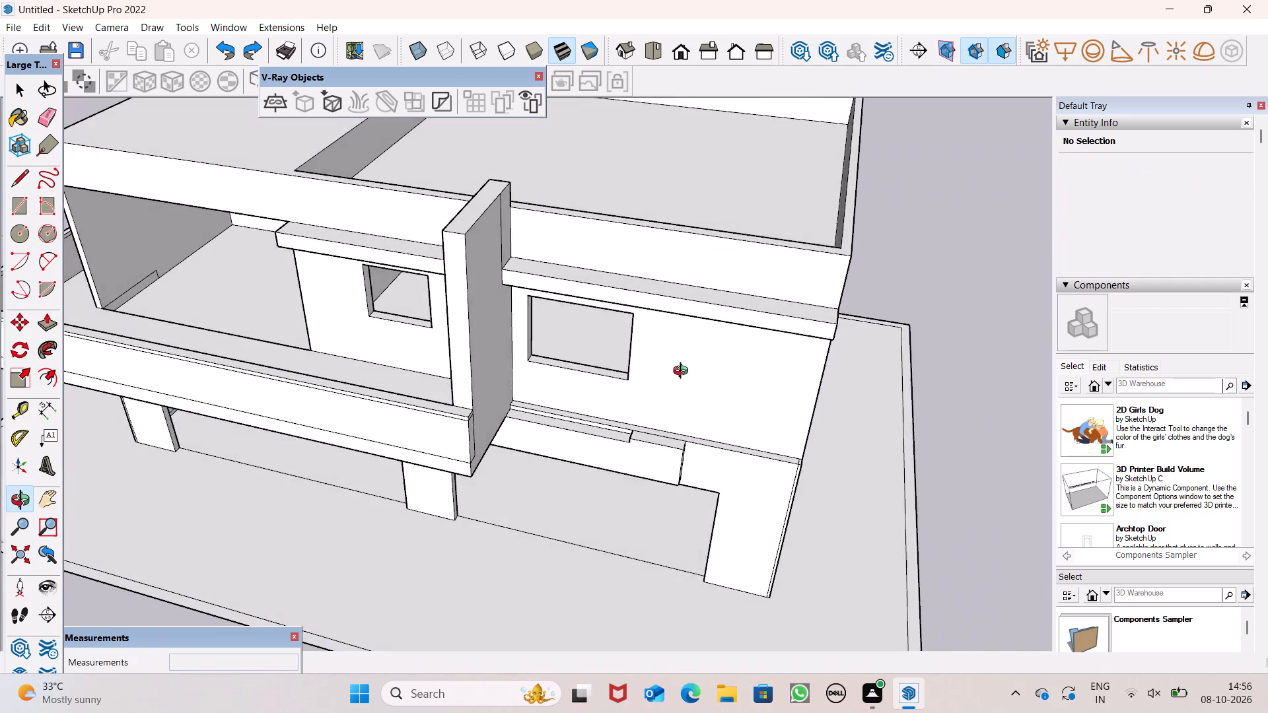
middle_click_drag(684, 372, 669, 388)
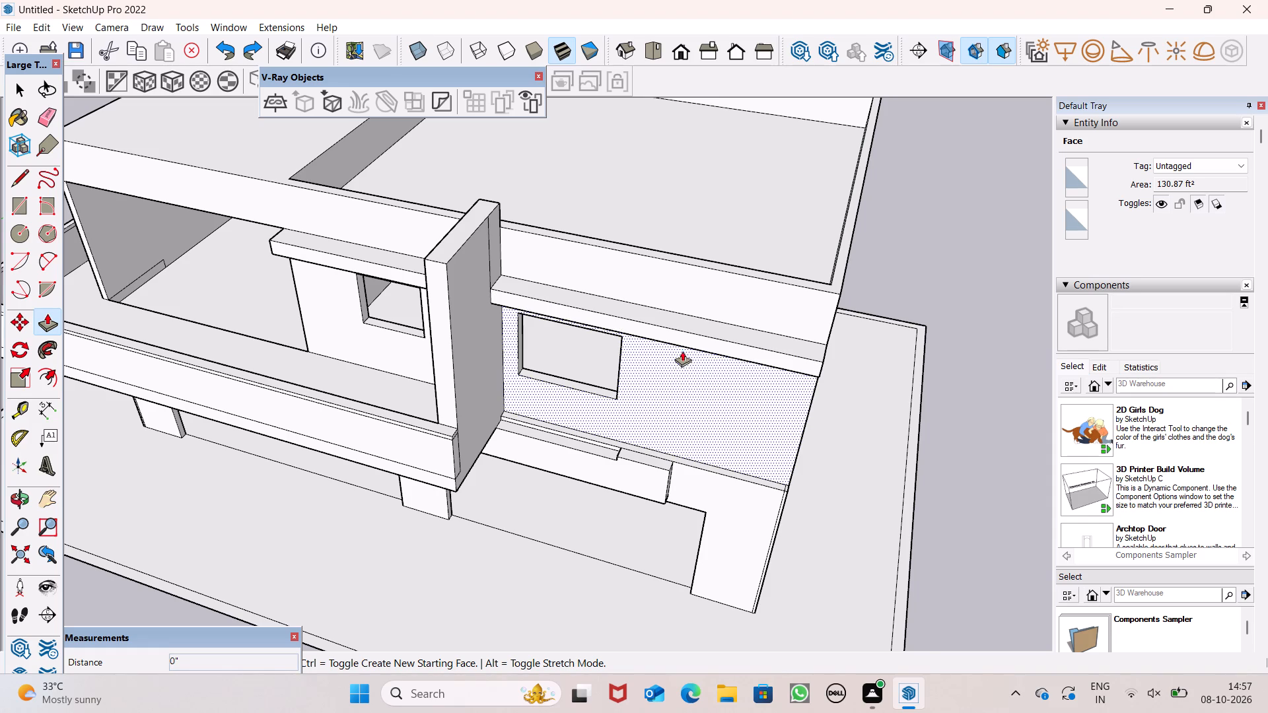
scroll(653, 335, "up", 1)
scroll(653, 335, "down", 1)
scroll(653, 335, "up", 2)
middle_click_drag(775, 390, 700, 367)
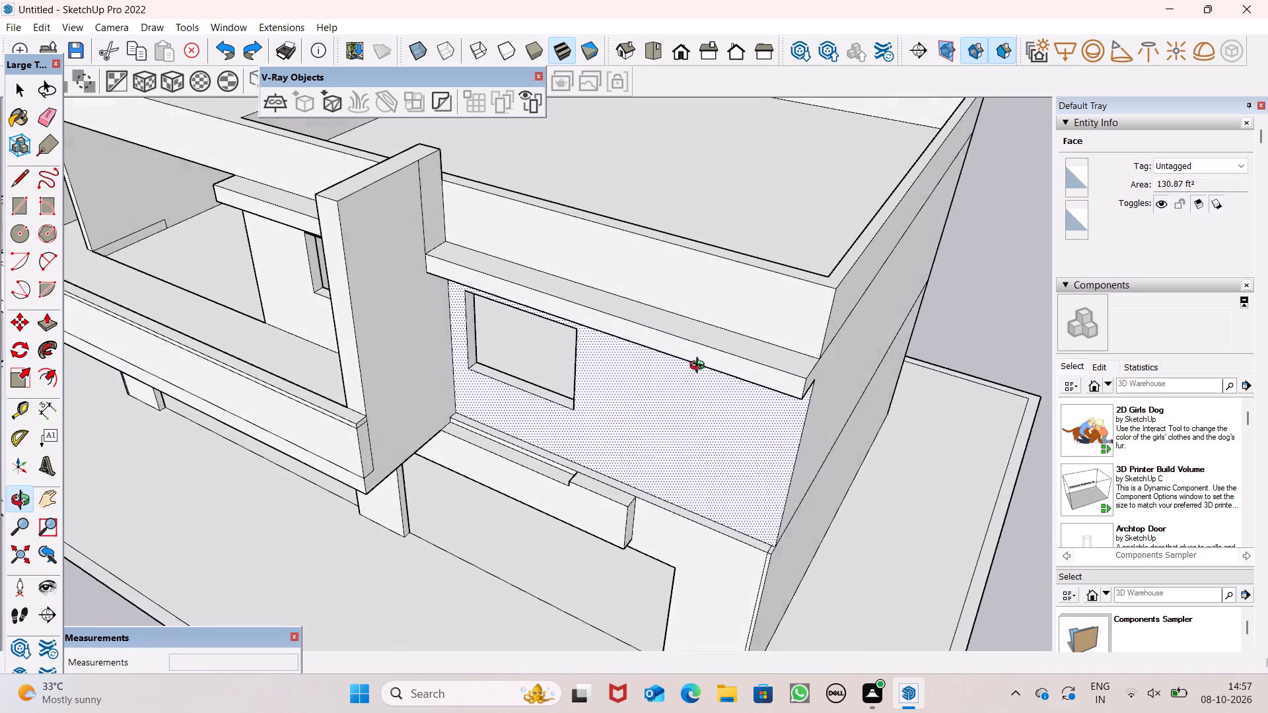
middle_click_drag(700, 367, 605, 350)
scroll(691, 384, "up", 1)
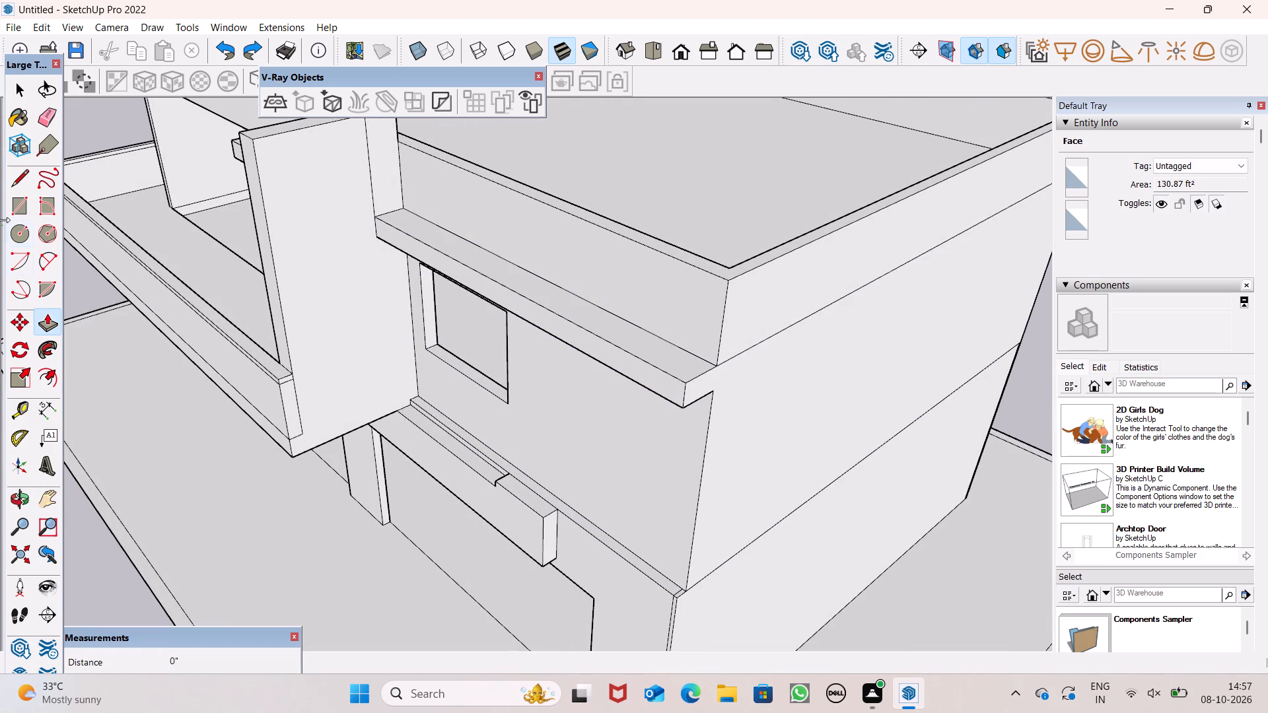
left_click(18, 182)
scroll(437, 371, "down", 1)
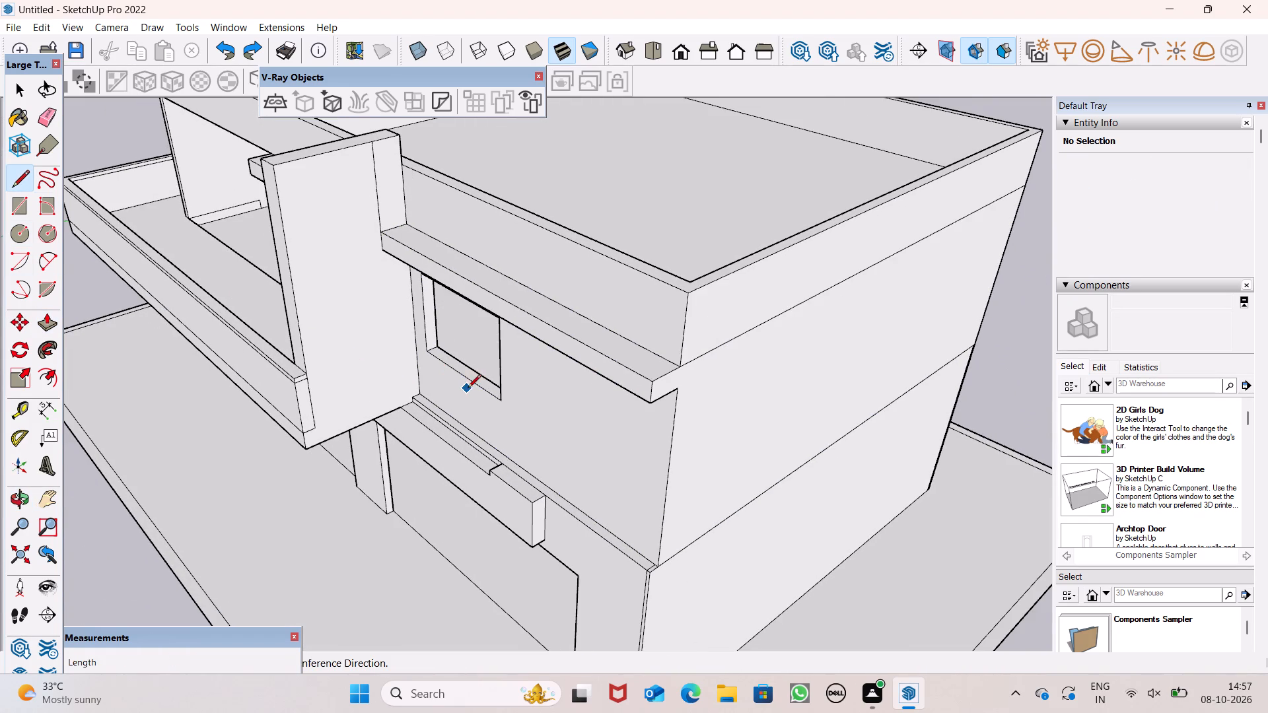
middle_click_drag(467, 393, 368, 397)
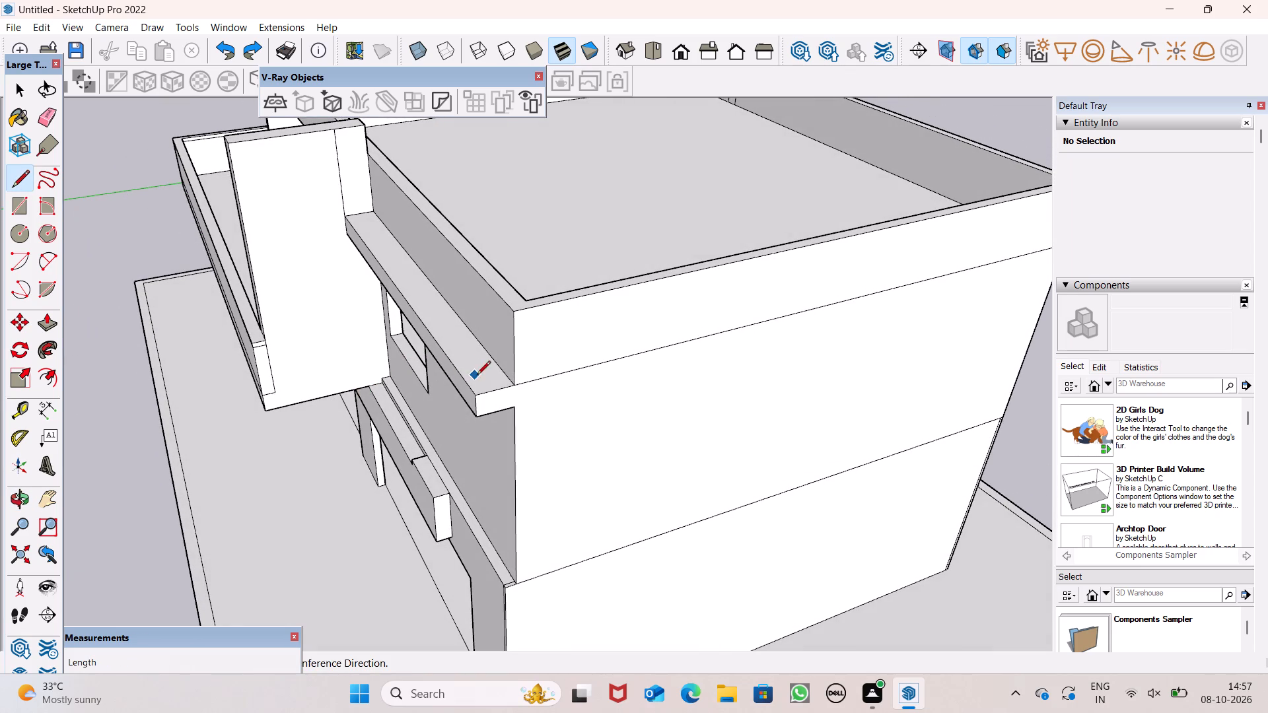
scroll(545, 484, "up", 2)
scroll(523, 391, "up", 3)
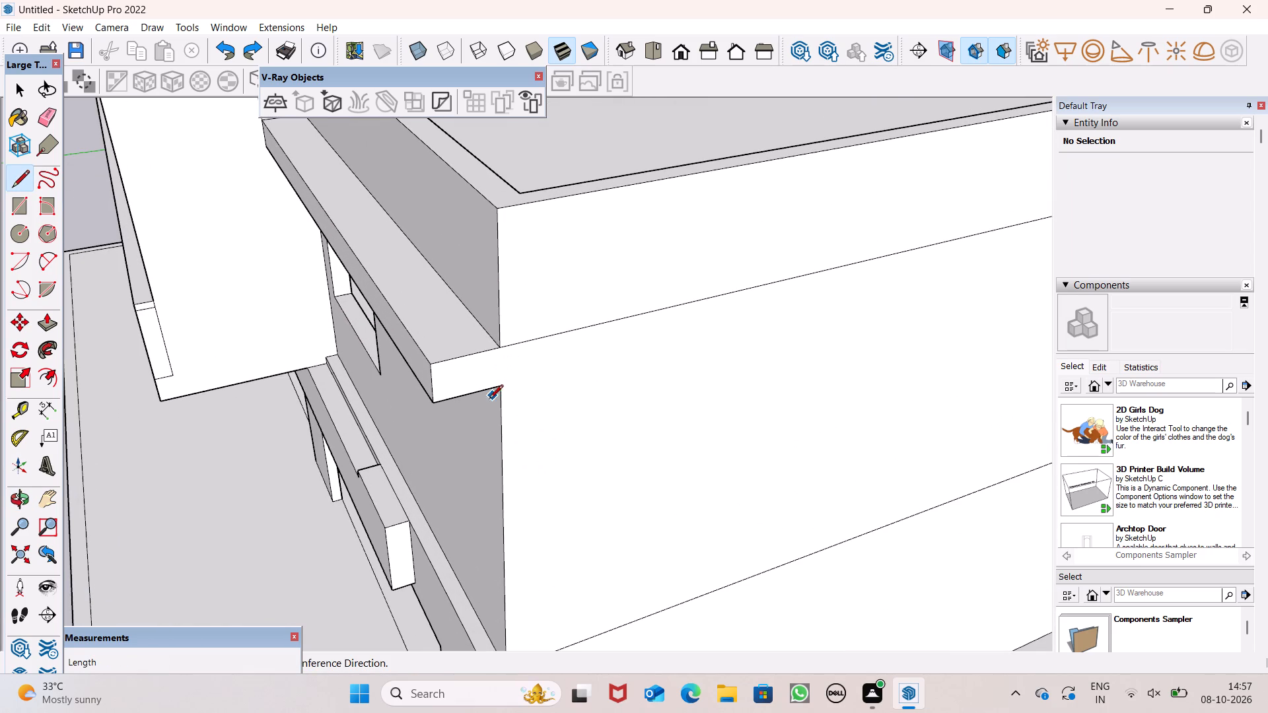
scroll(514, 399, "up", 2)
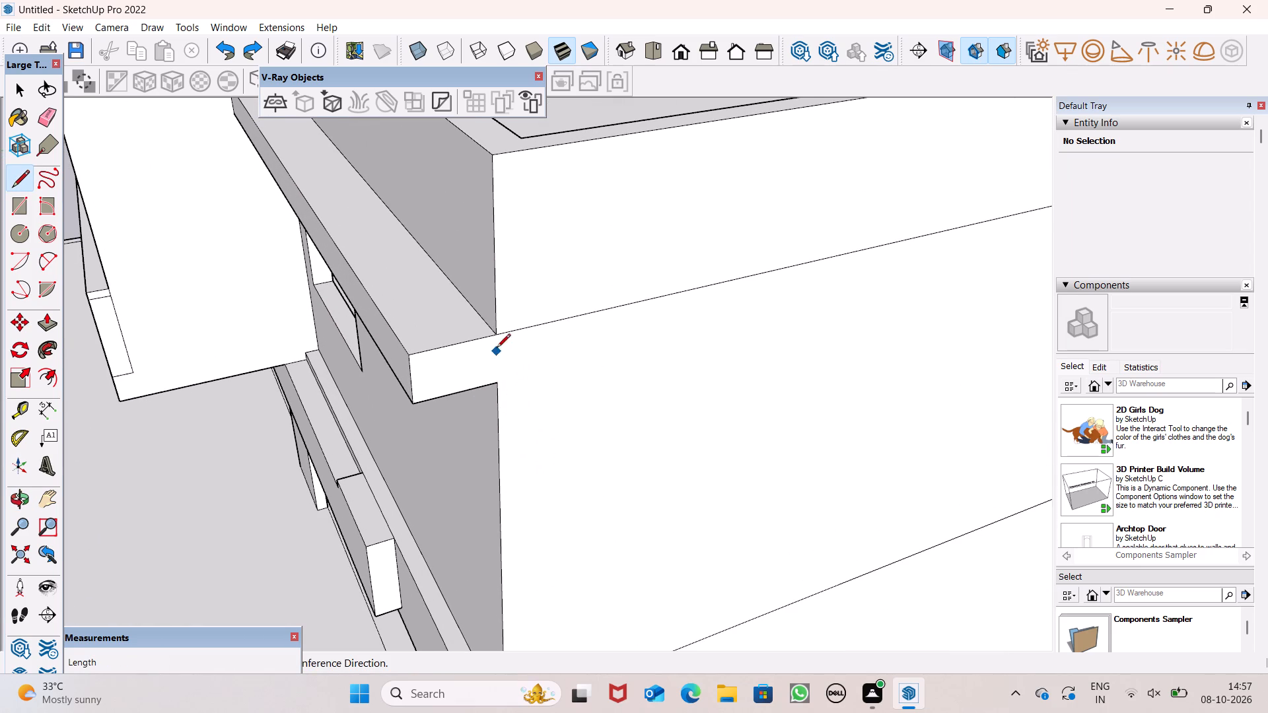
left_click(501, 335)
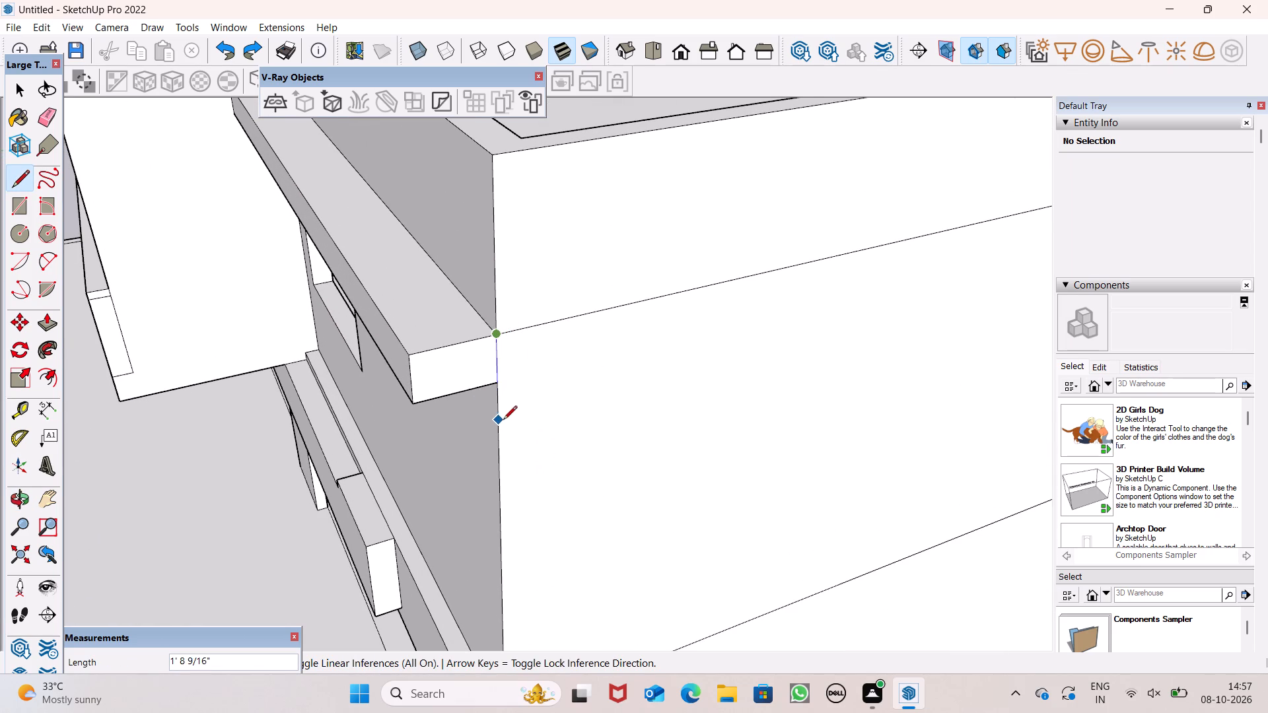
left_click(504, 384)
key("space")
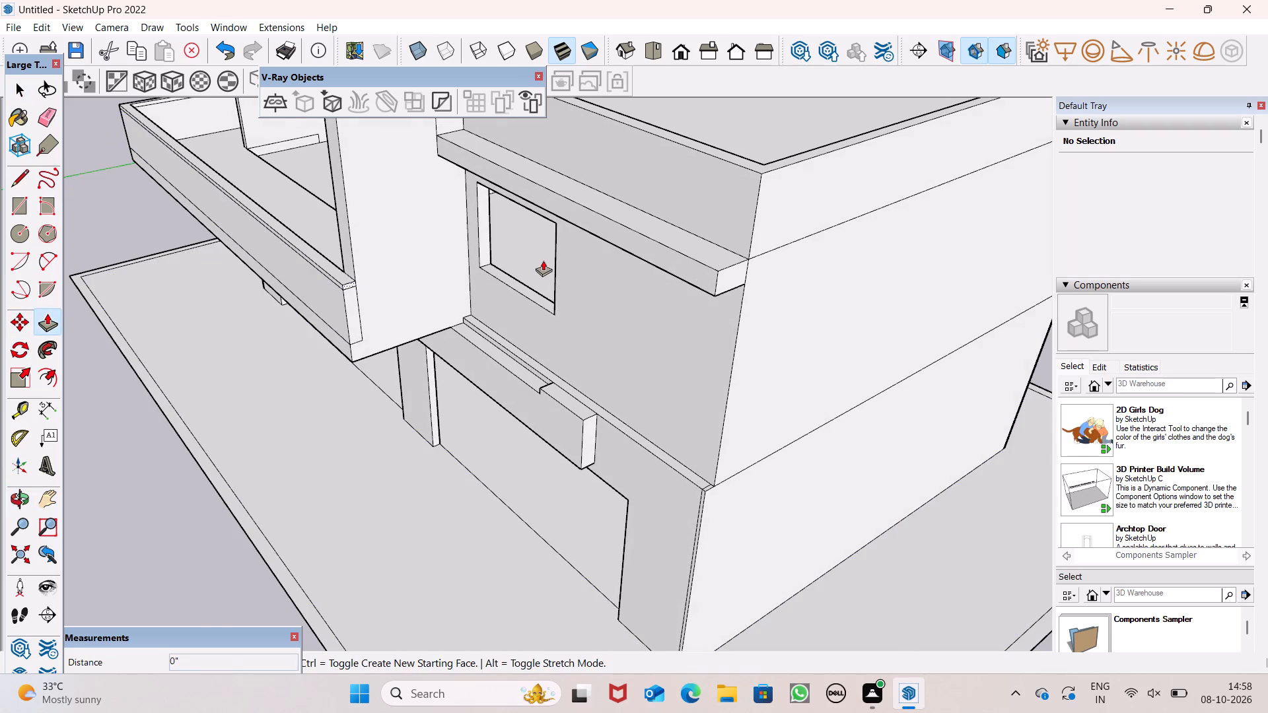
Push/Pull the upper cornice's end face back from the building's outer corner toward the window, undoing any stray wall offset.
scroll(473, 260, "up", 2)
scroll(799, 240, "up", 1)
scroll(776, 340, "down", 4)
left_click_drag(810, 310, 616, 276)
double_click(620, 287)
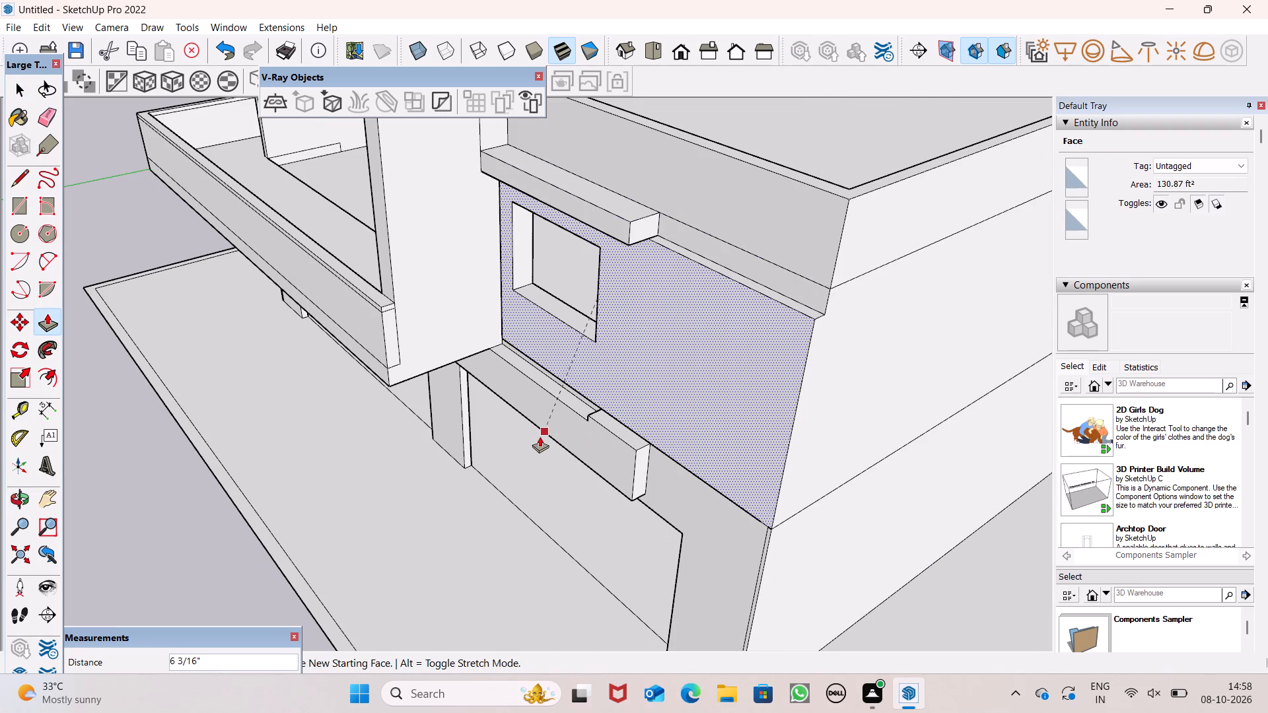
key("ctrl+z")
Push/Pull the top face of the lower band's end segment up into a tall upright beside the window.
scroll(693, 289, "up", 1)
scroll(704, 370, "down", 2)
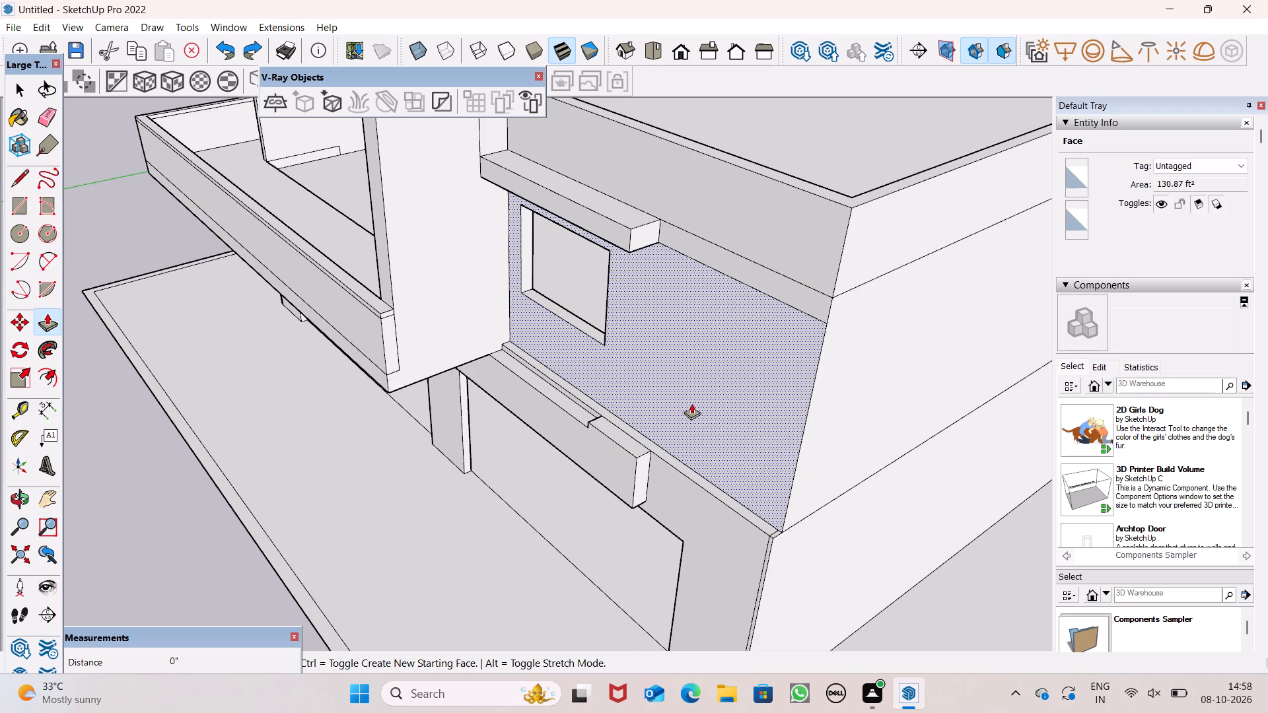
left_click_drag(623, 430, 694, 304)
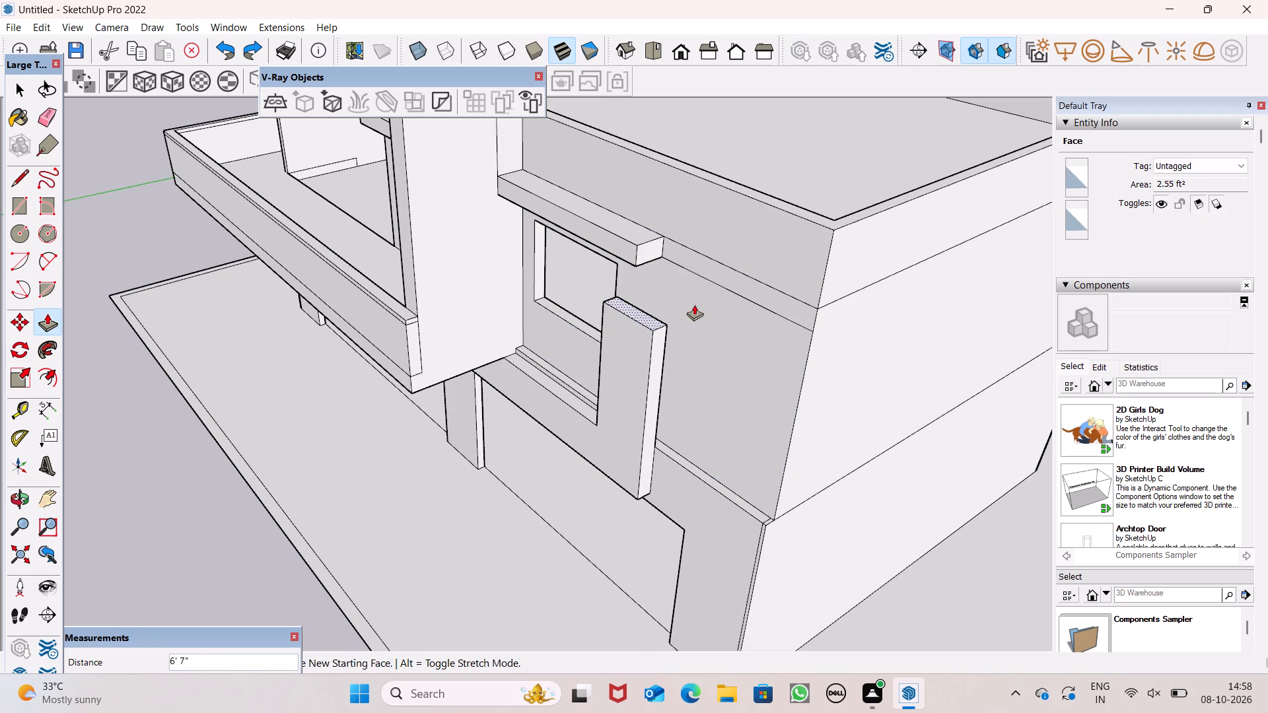
left_click_drag(694, 304, 707, 281)
Push/Pull the upper cornice's end face further back so it clears the upright.
left_click_drag(648, 244, 591, 225)
Push/Pull the upright's top face higher past the roof parapet, with a final extension of about 7' 4 3/8".
left_click_drag(638, 252, 695, 203)
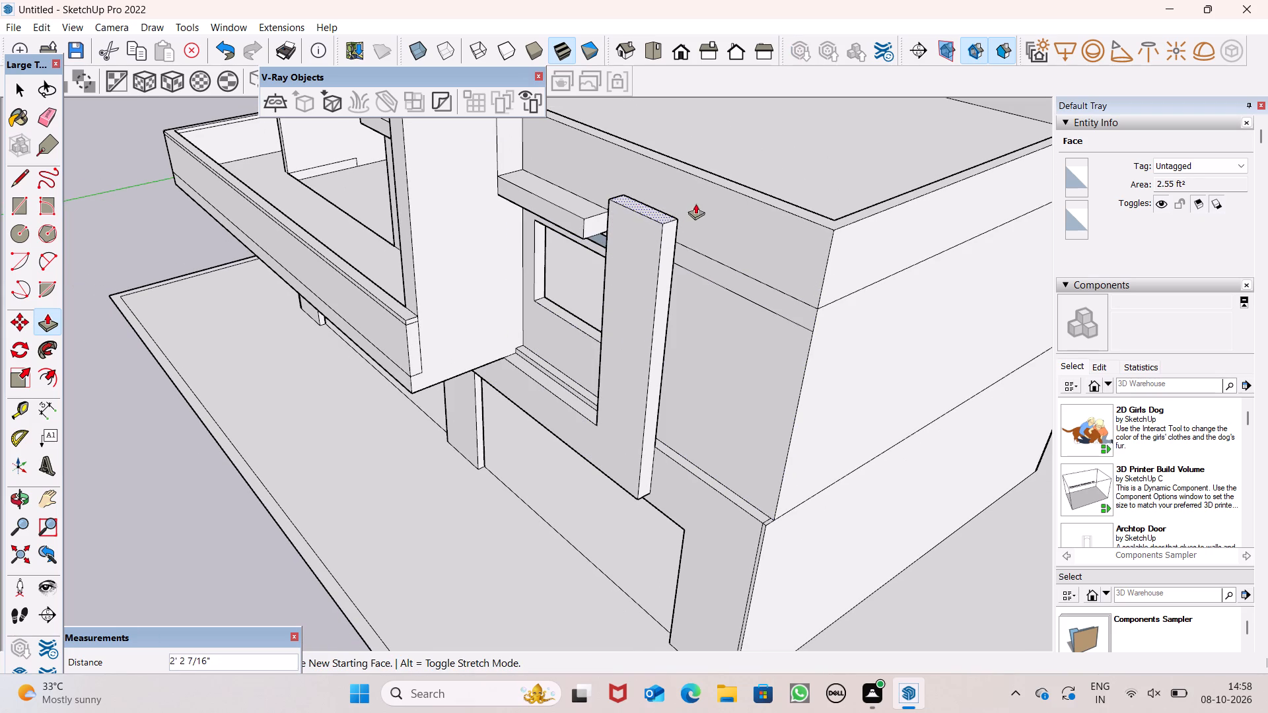
left_click_drag(695, 203, 780, 132)
middle_click_drag(674, 259, 764, 440)
scroll(667, 374, "up", 3)
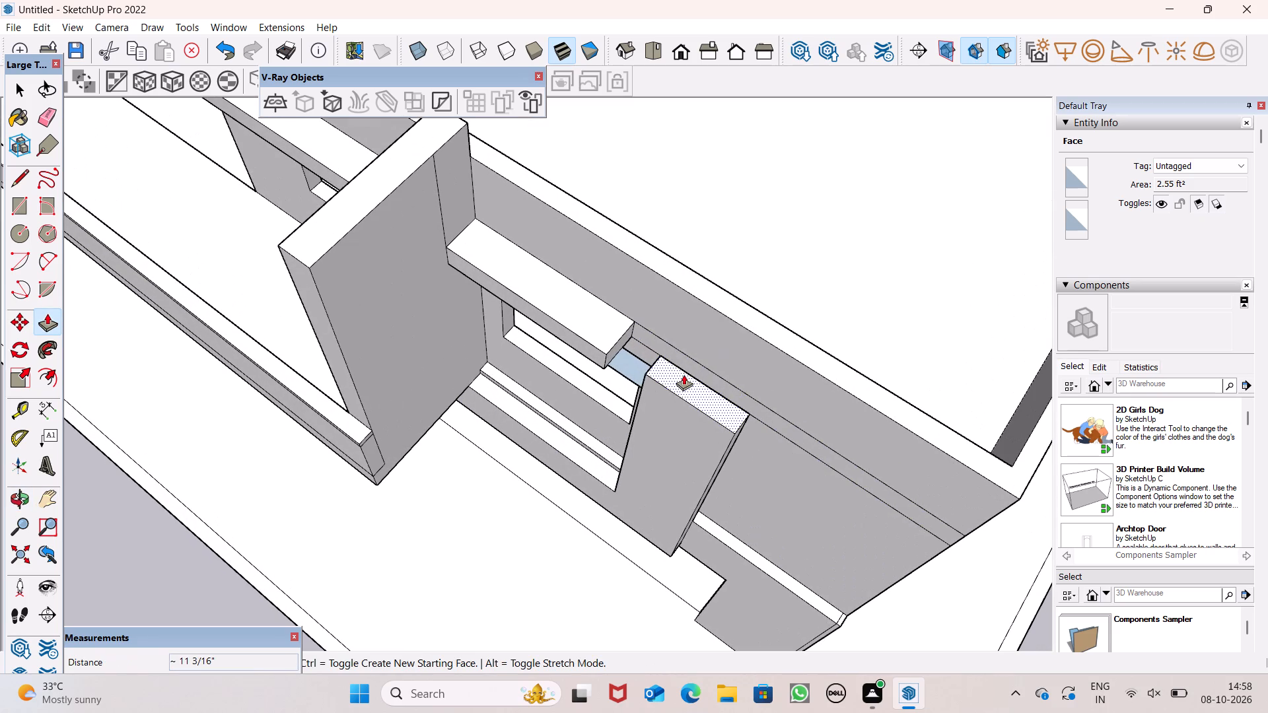
left_click_drag(682, 382, 789, 255)
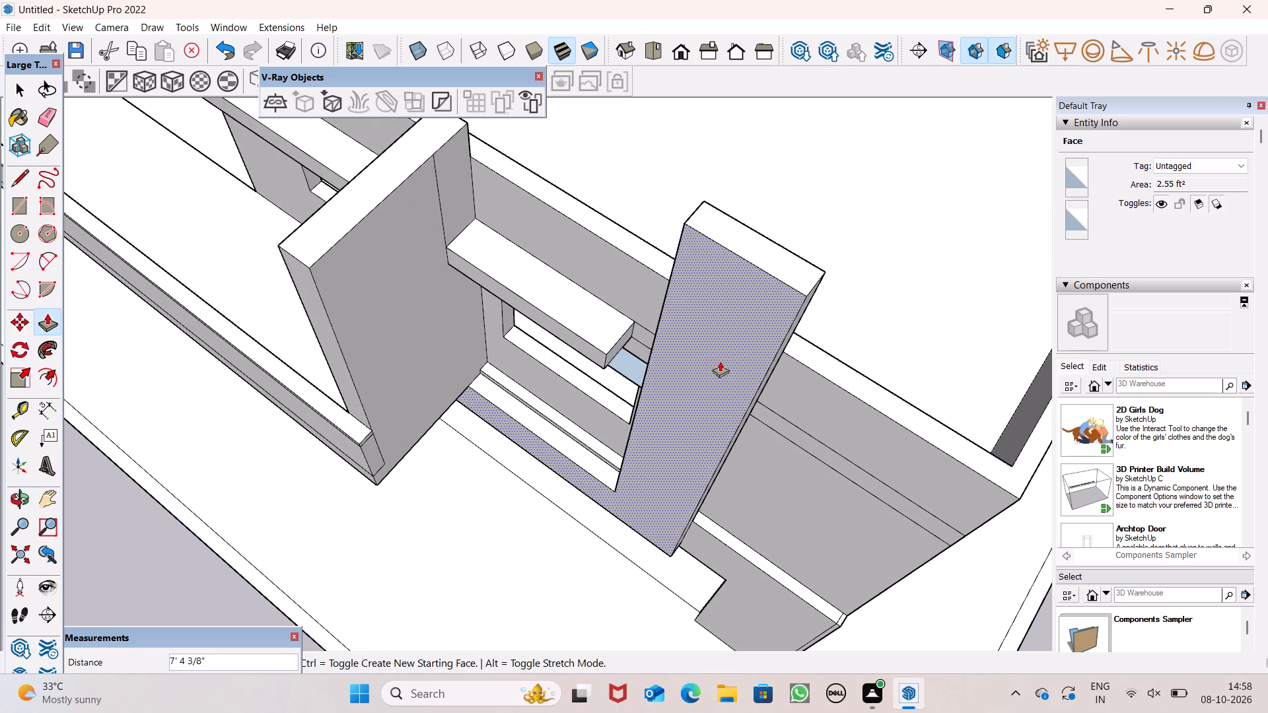
Push/Pull the cornice's end face about 1' 5 1/4" toward the upright.
middle_click_drag(722, 362, 898, 174)
scroll(738, 250, "up", 7)
middle_click_drag(660, 279, 563, 277)
left_click_drag(516, 238, 584, 252)
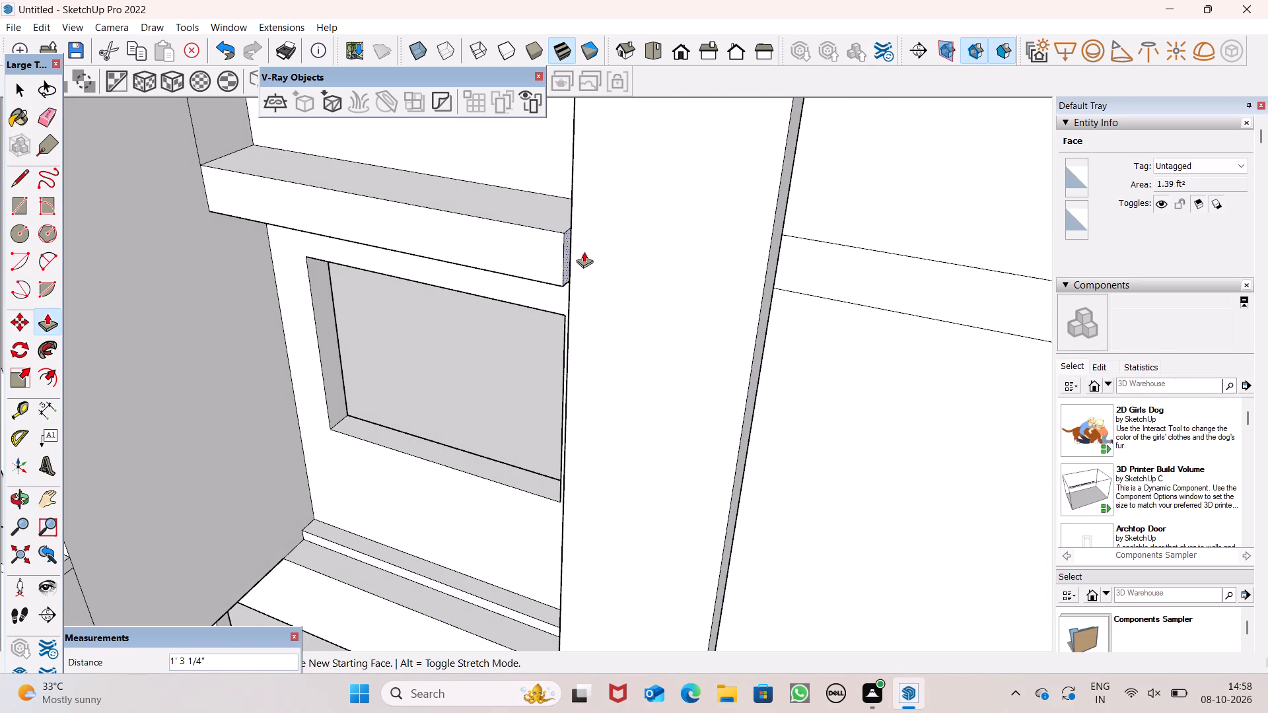
left_click_drag(584, 252, 591, 257)
middle_click_drag(642, 320, 748, 259)
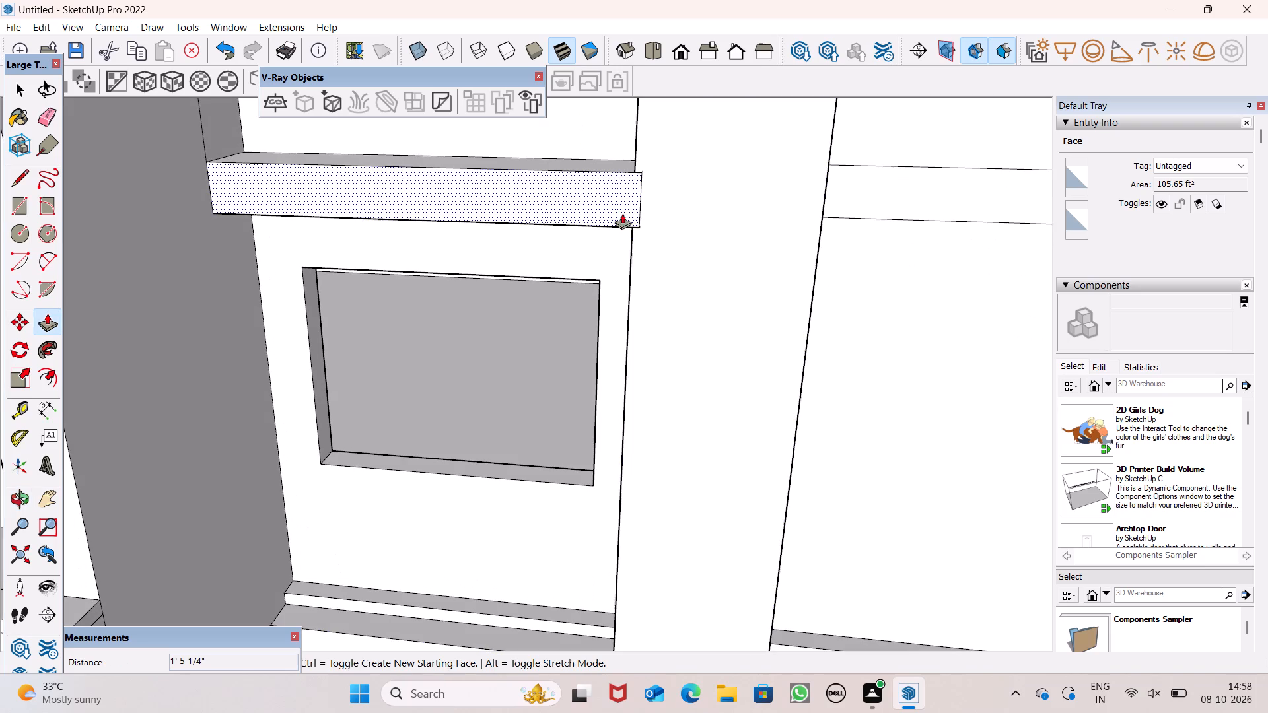
key("space")
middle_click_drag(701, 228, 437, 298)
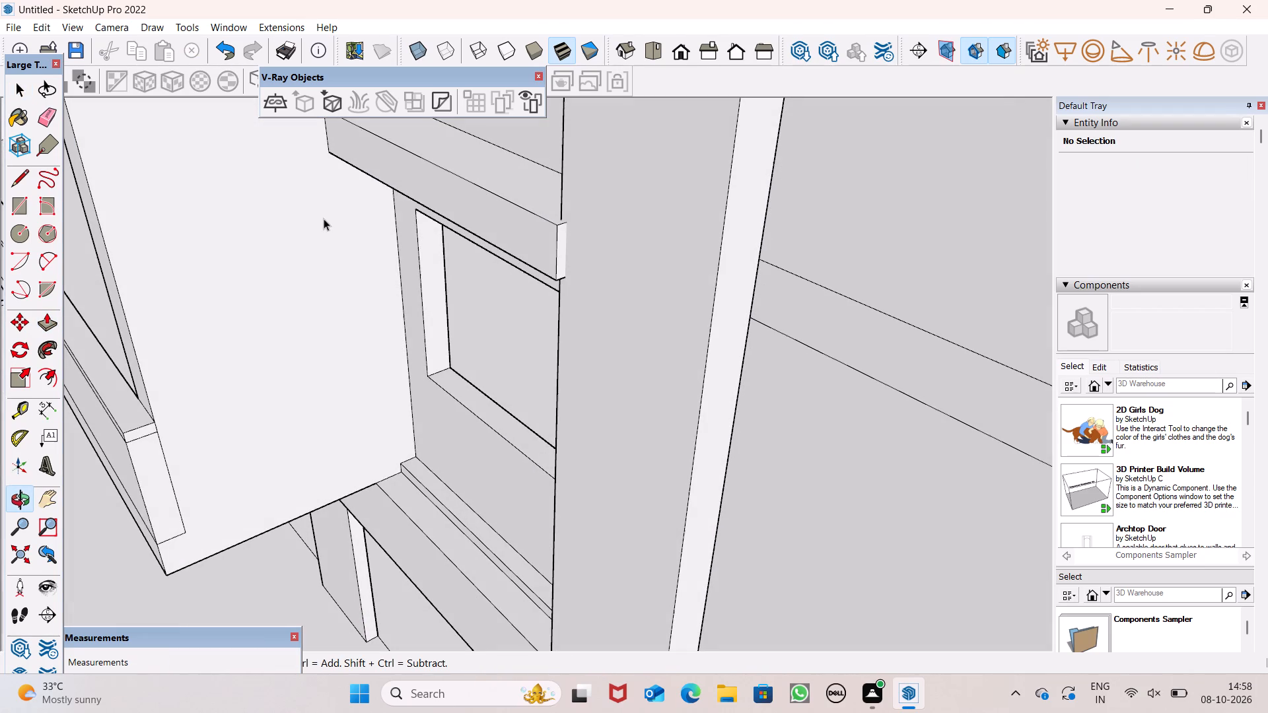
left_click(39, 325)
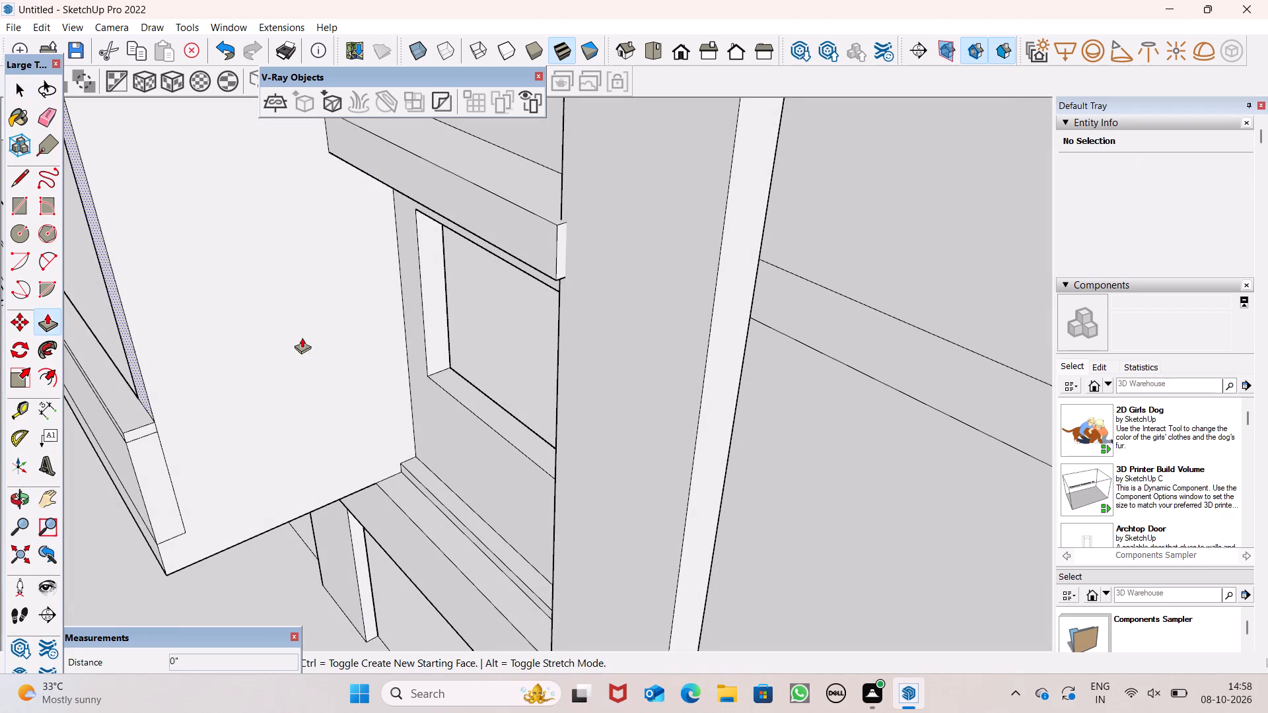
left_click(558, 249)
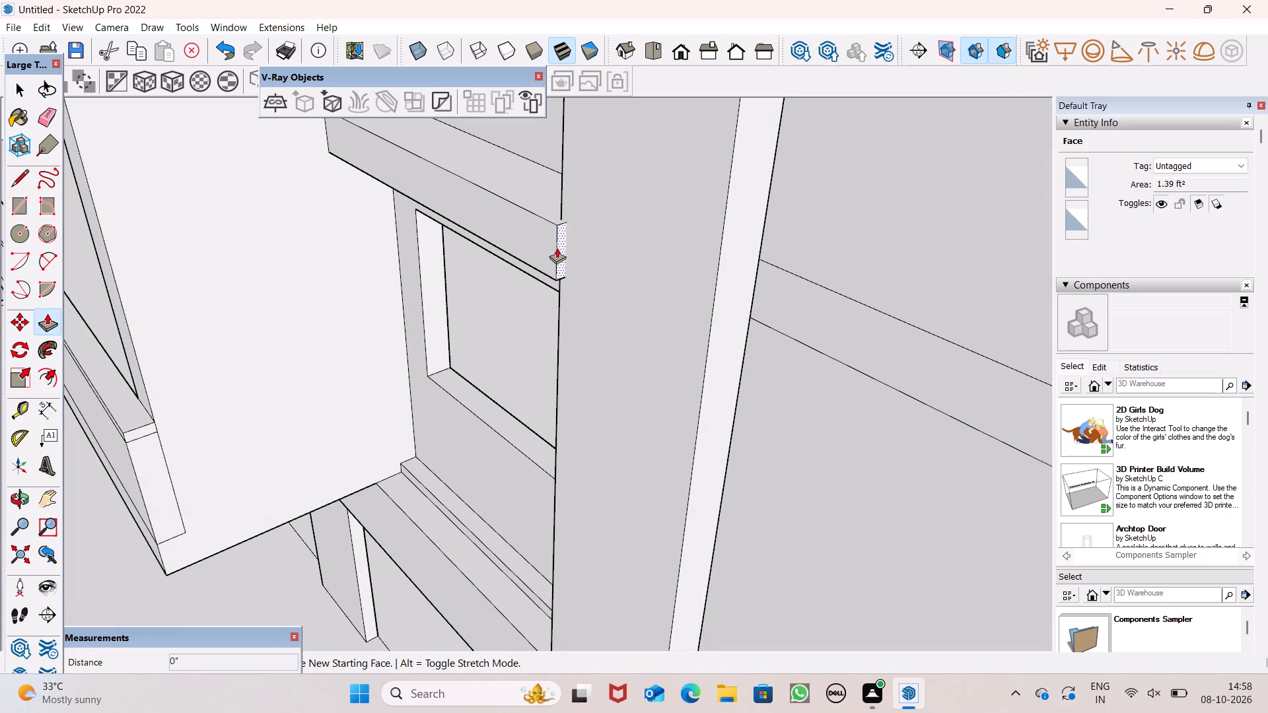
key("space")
Push/Pull the front face of the cornice between the fin wall and the upright outward by about 7 5/8".
scroll(581, 288, "down", 3)
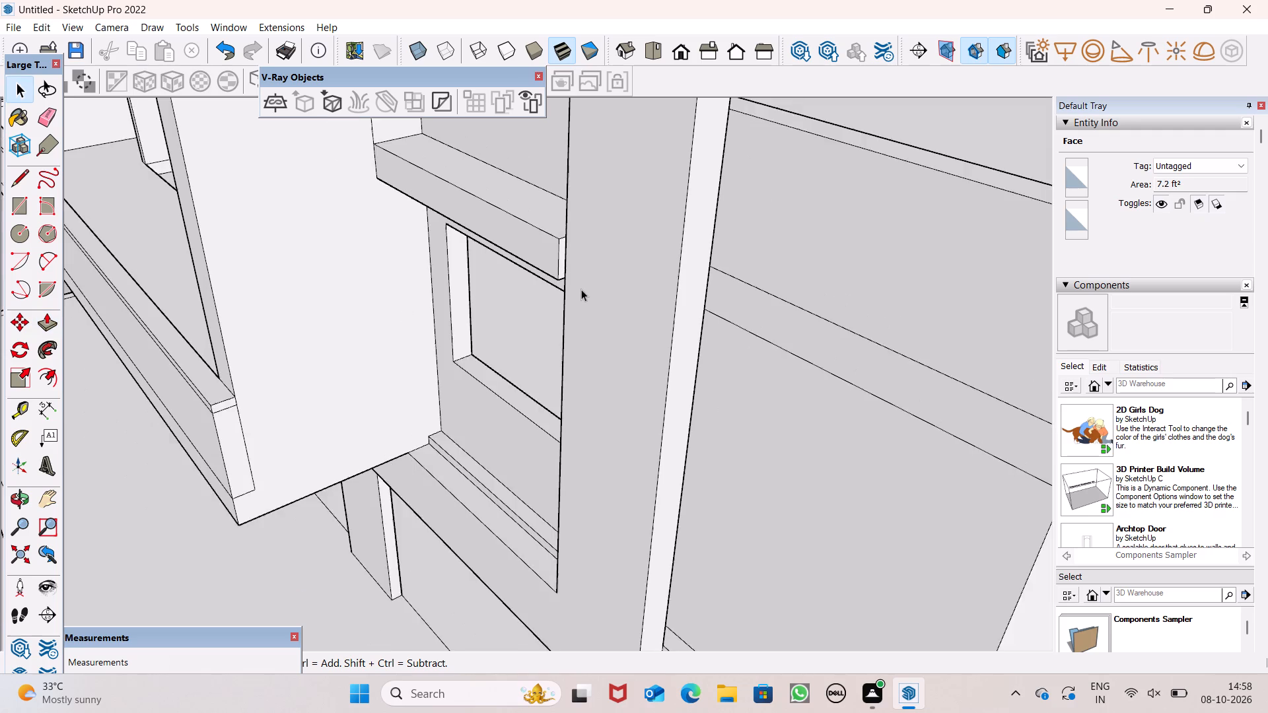
scroll(581, 289, "up", 1)
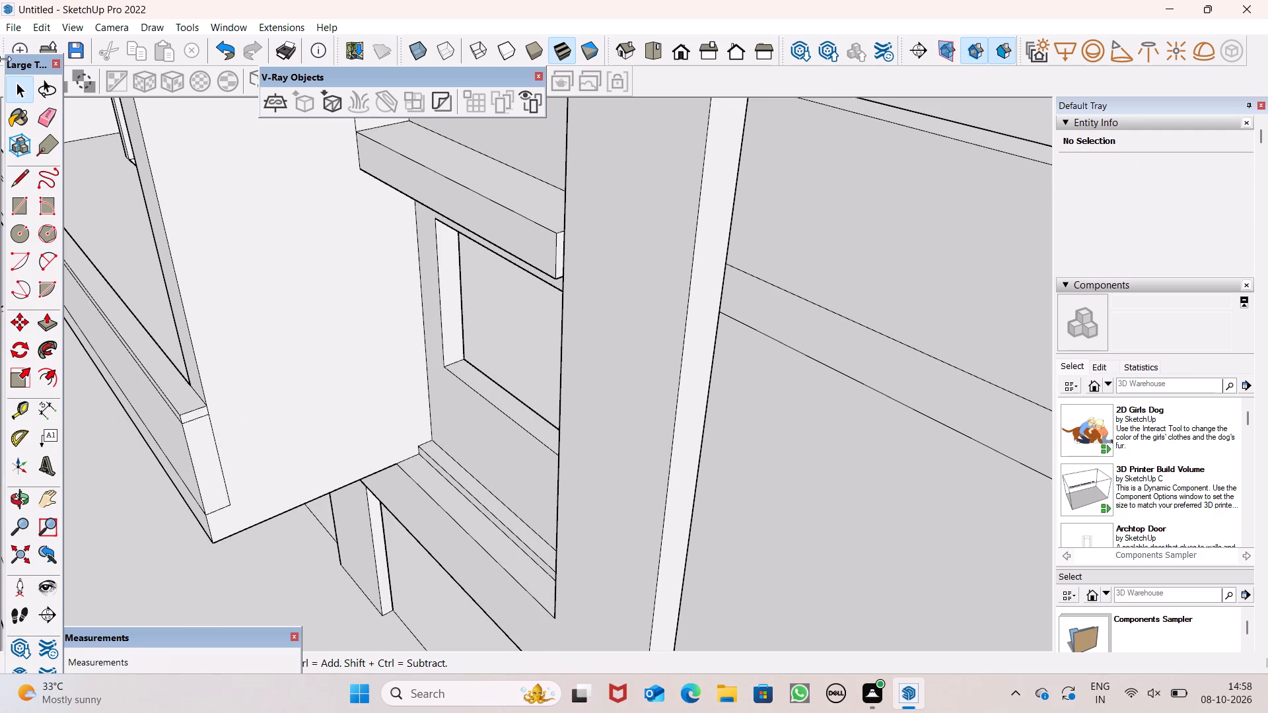
scroll(396, 204, "down", 1)
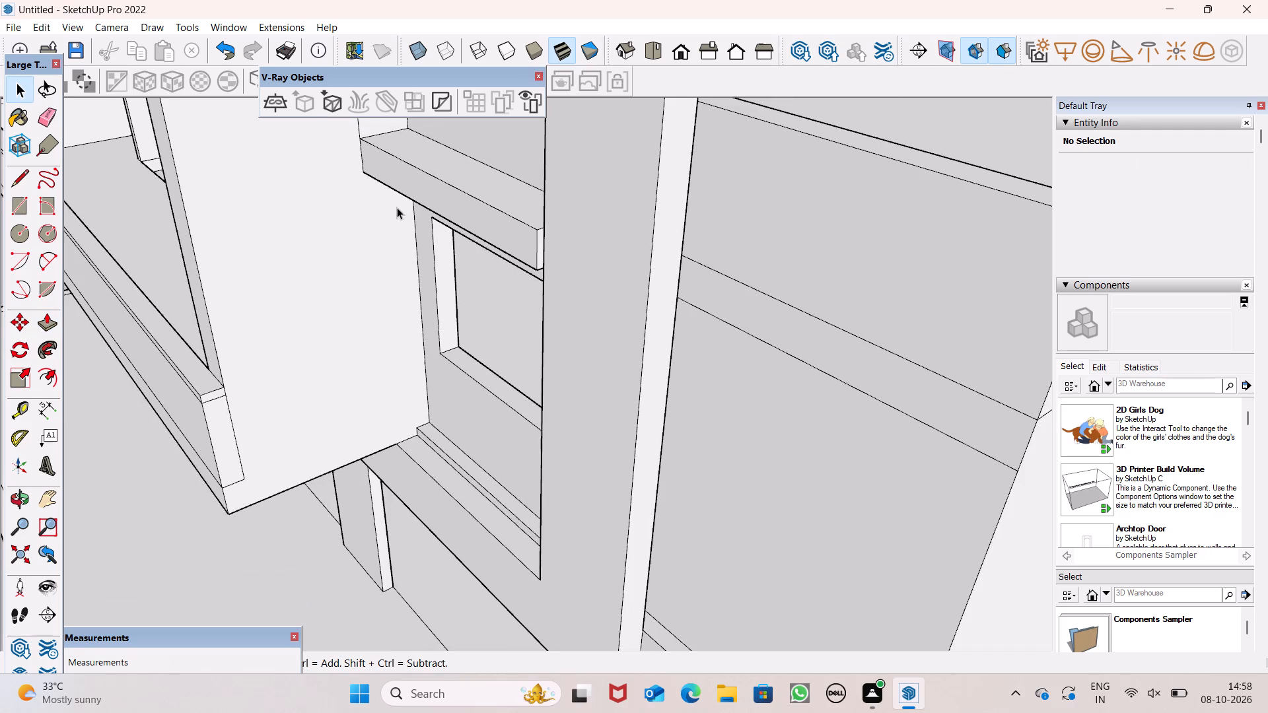
scroll(398, 210, "down", 4)
middle_click_drag(400, 220, 631, 233)
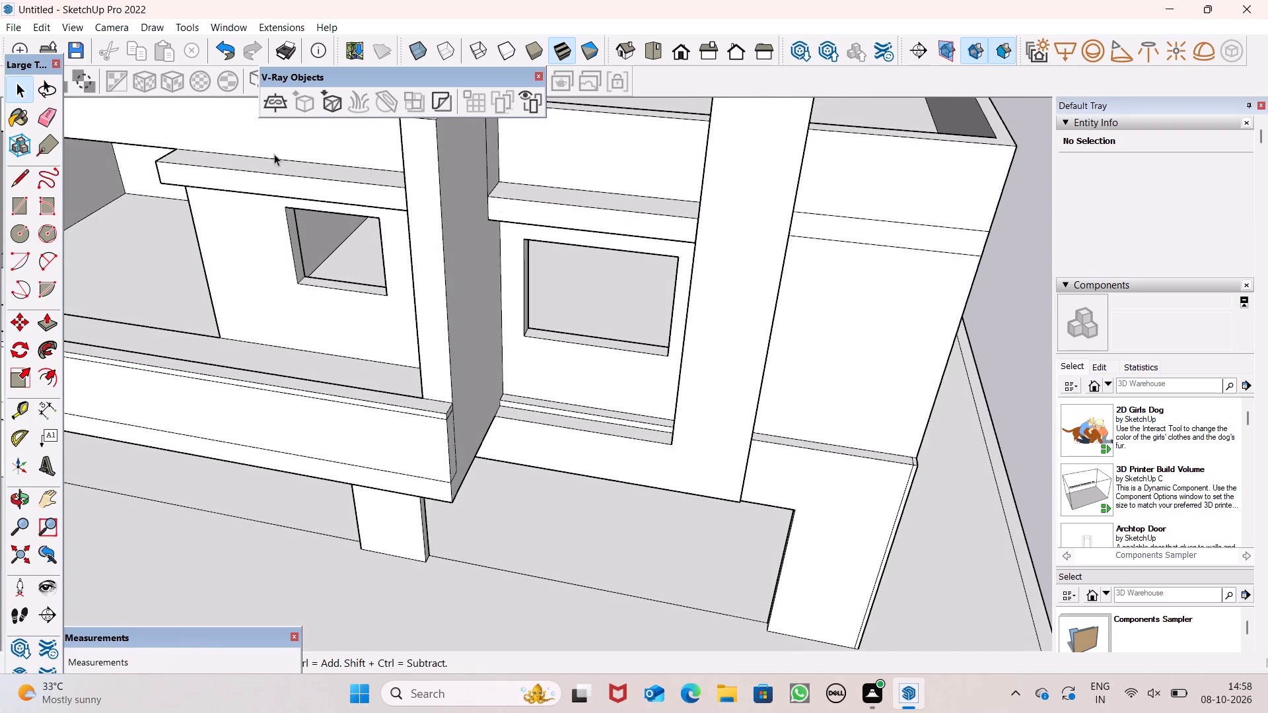
left_click(43, 322)
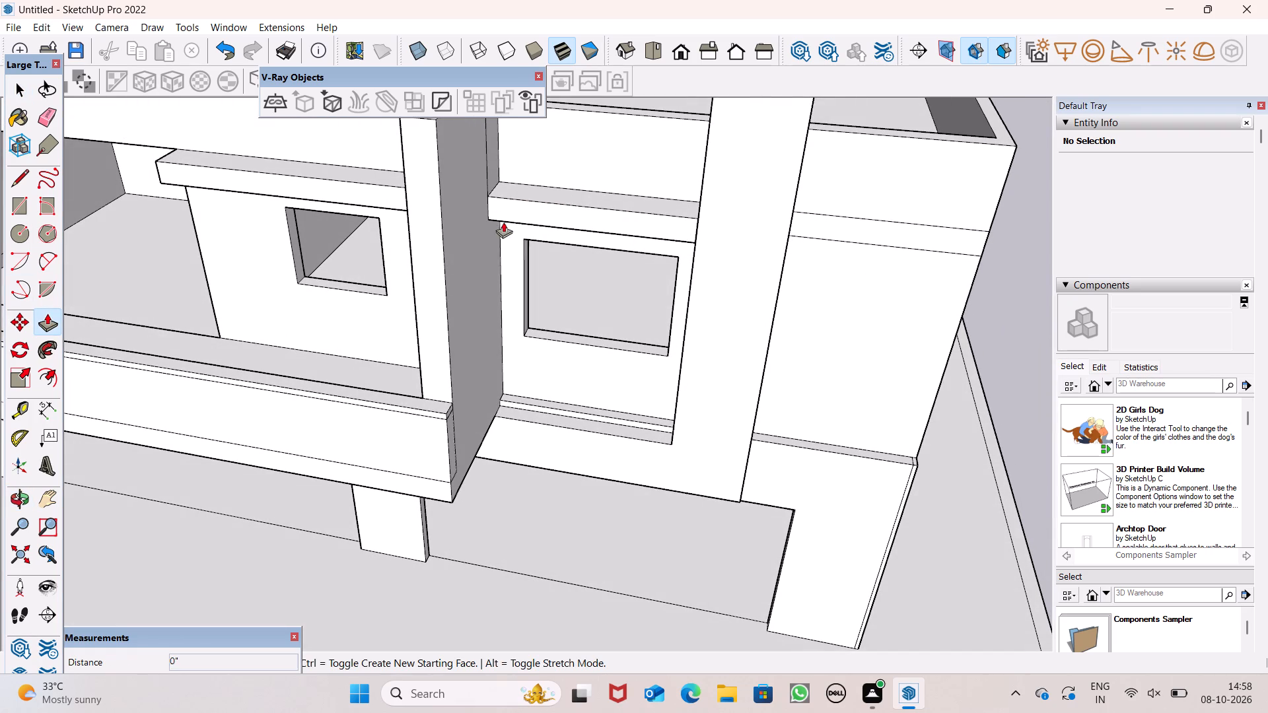
left_click_drag(581, 211, 583, 221)
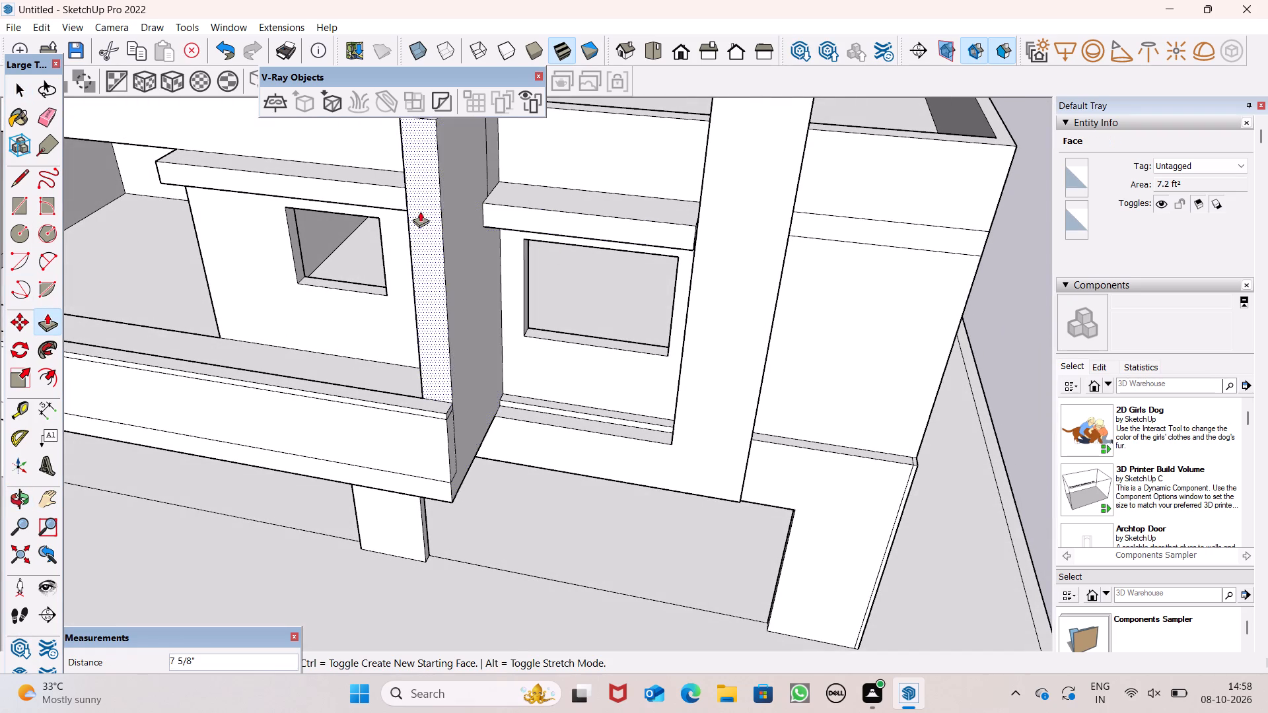
Push/Pull the front face of the cornice above the balcony window outward 7 5/8", matching the adjacent cornice.
left_click_drag(382, 196, 497, 216)
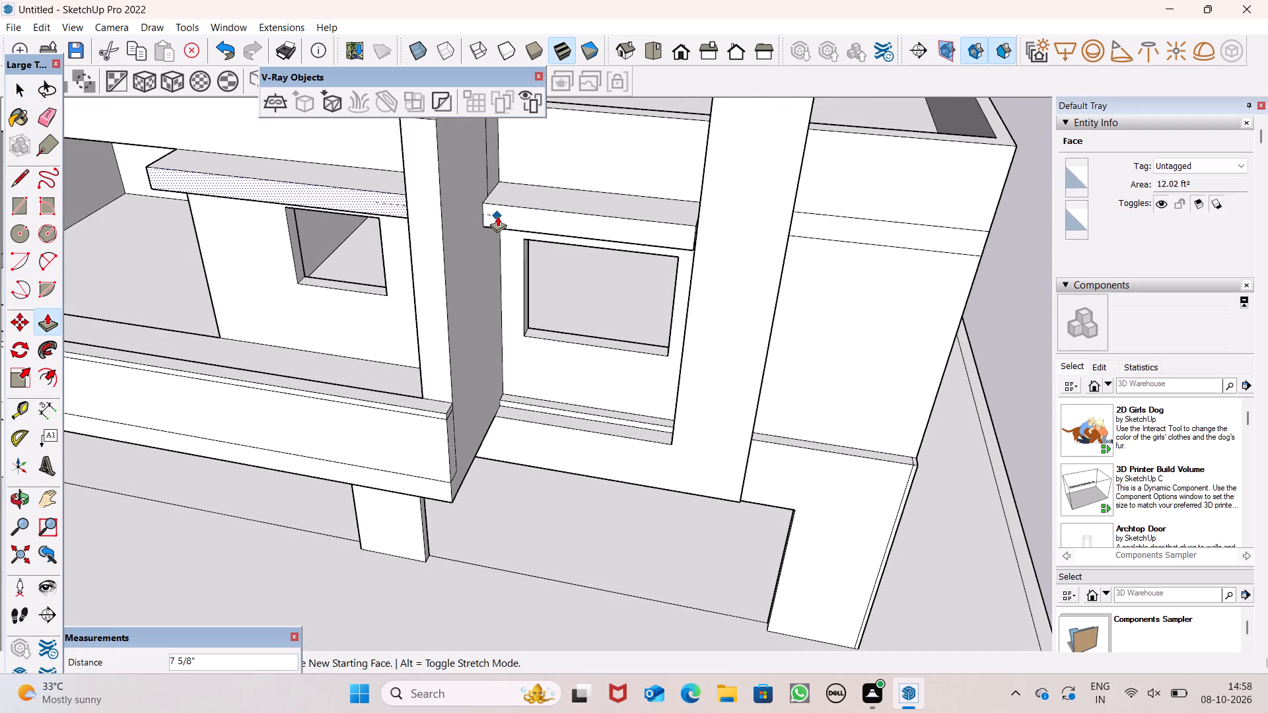
left_click_drag(497, 216, 498, 217)
Push/Pull the end face of the cornice between the fin wall and the upright about 4 7/8" across the upright's front.
scroll(684, 349, "down", 4)
middle_click_drag(674, 313, 421, 294)
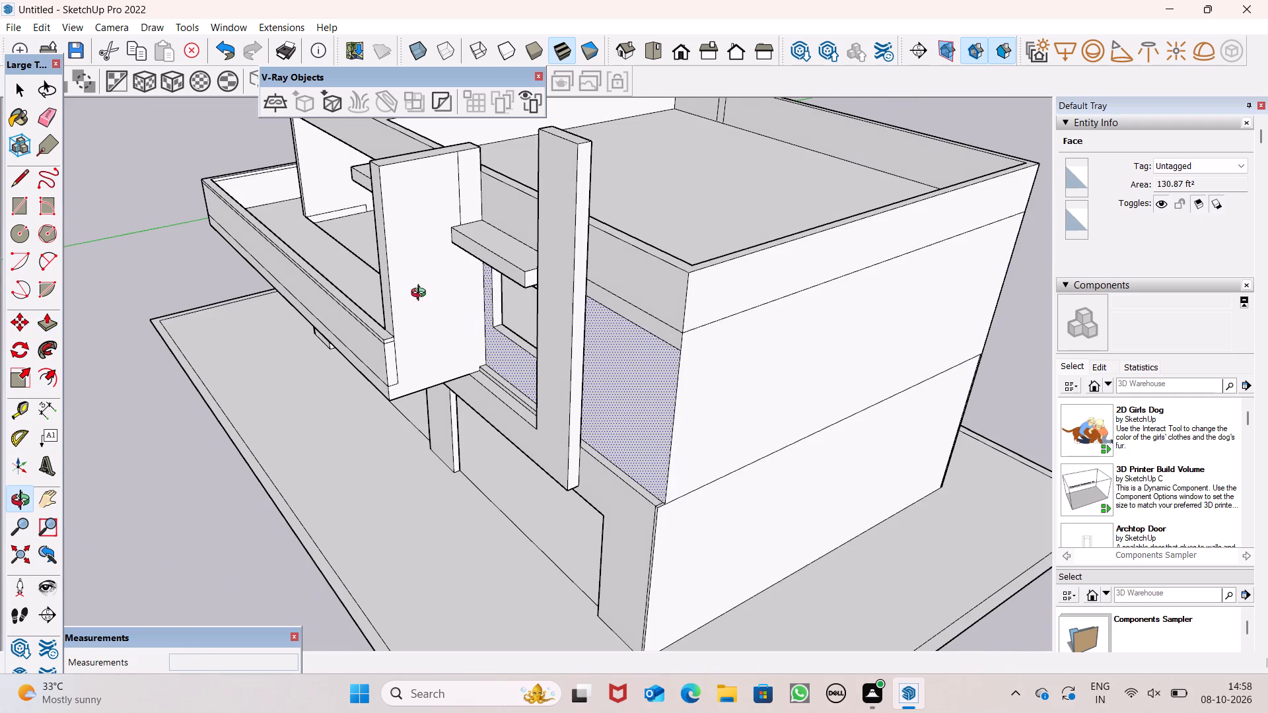
middle_click_drag(421, 294, 421, 292)
scroll(530, 273, "up", 4)
scroll(566, 269, "down", 1)
scroll(566, 269, "up", 1)
left_click_drag(522, 275, 530, 279)
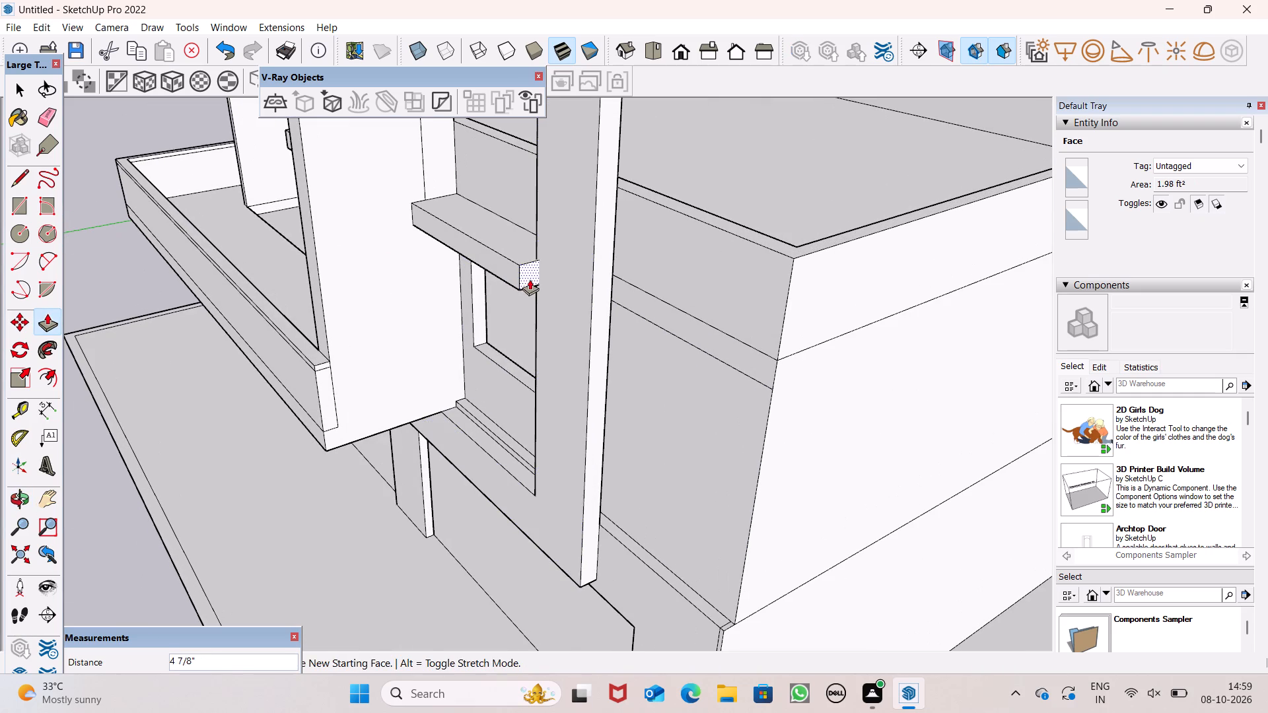
left_click_drag(530, 279, 529, 279)
scroll(509, 319, "down", 3)
middle_click_drag(536, 348, 722, 230)
key("space")
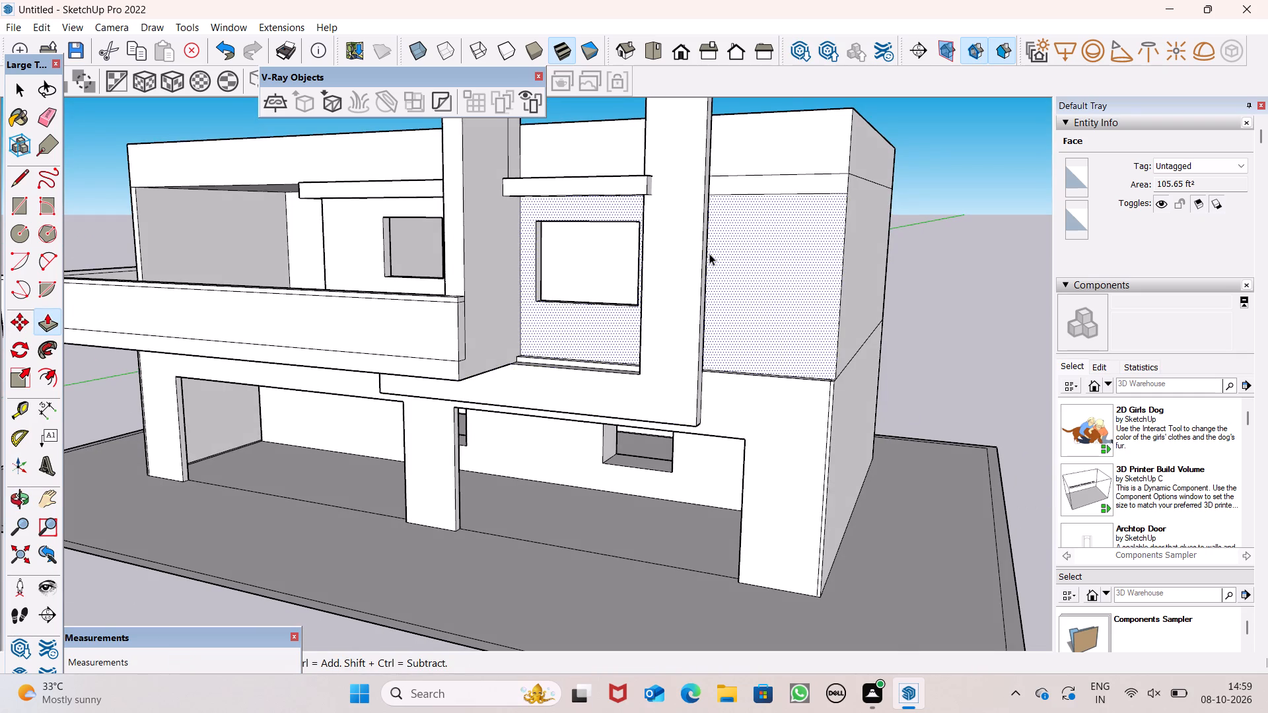
Examine the whole front elevation and the roof layout from the front and from above.
scroll(709, 254, "down", 6)
middle_click_drag(721, 277, 818, 279)
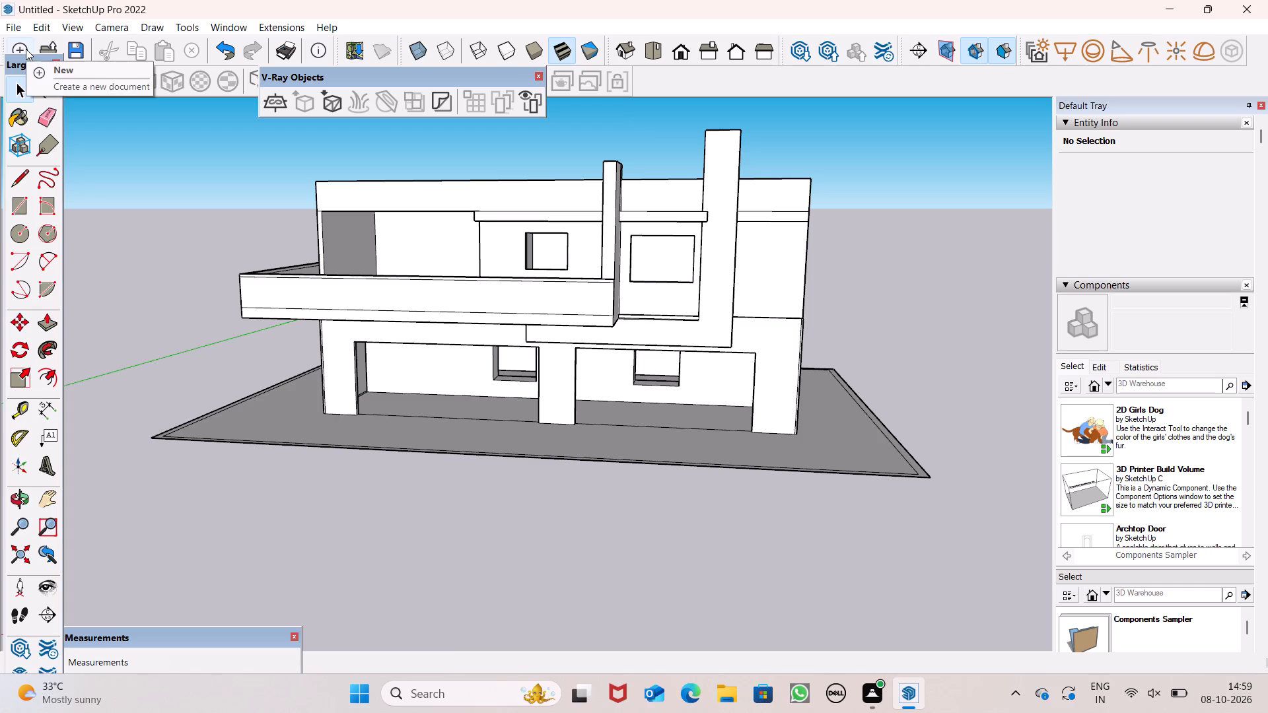
scroll(8, 50, "down", 2)
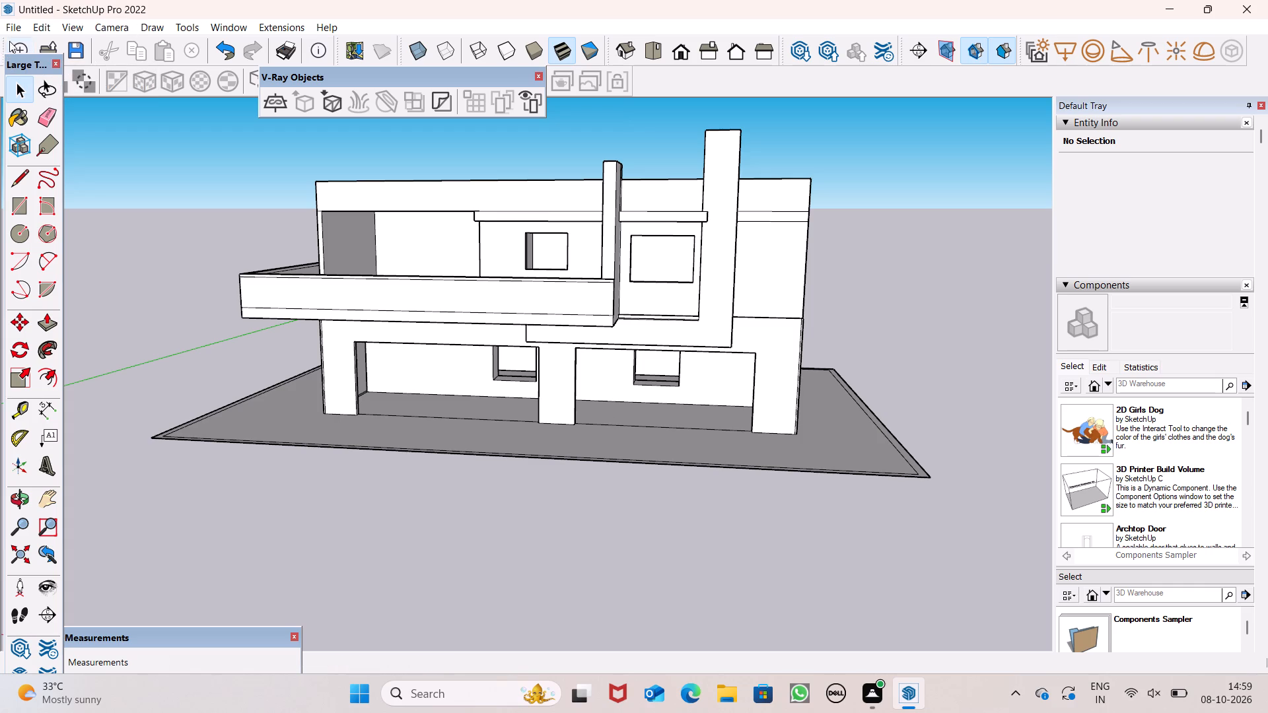
scroll(9, 22, "down", 2)
scroll(589, 172, "down", 2)
middle_click_drag(600, 166, 601, 323)
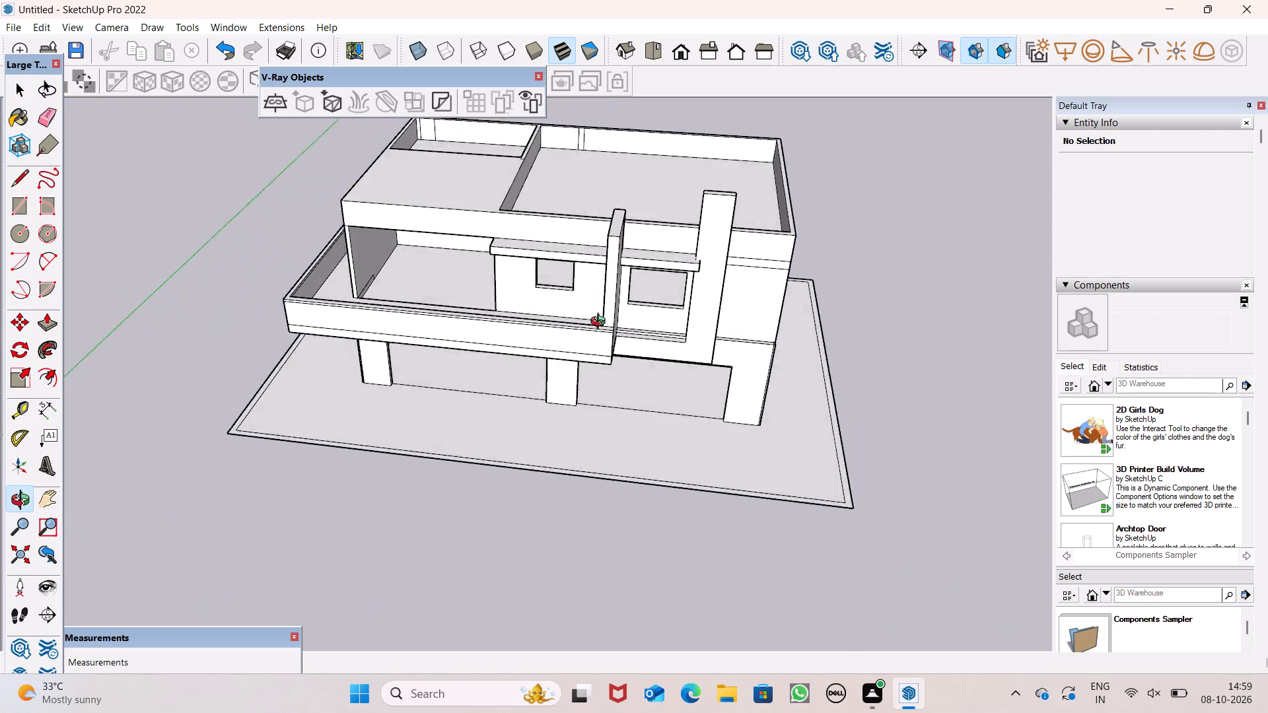
middle_click_drag(601, 323, 588, 422)
scroll(582, 258, "down", 1)
scroll(582, 273, "up", 1)
scroll(610, 252, "down", 1)
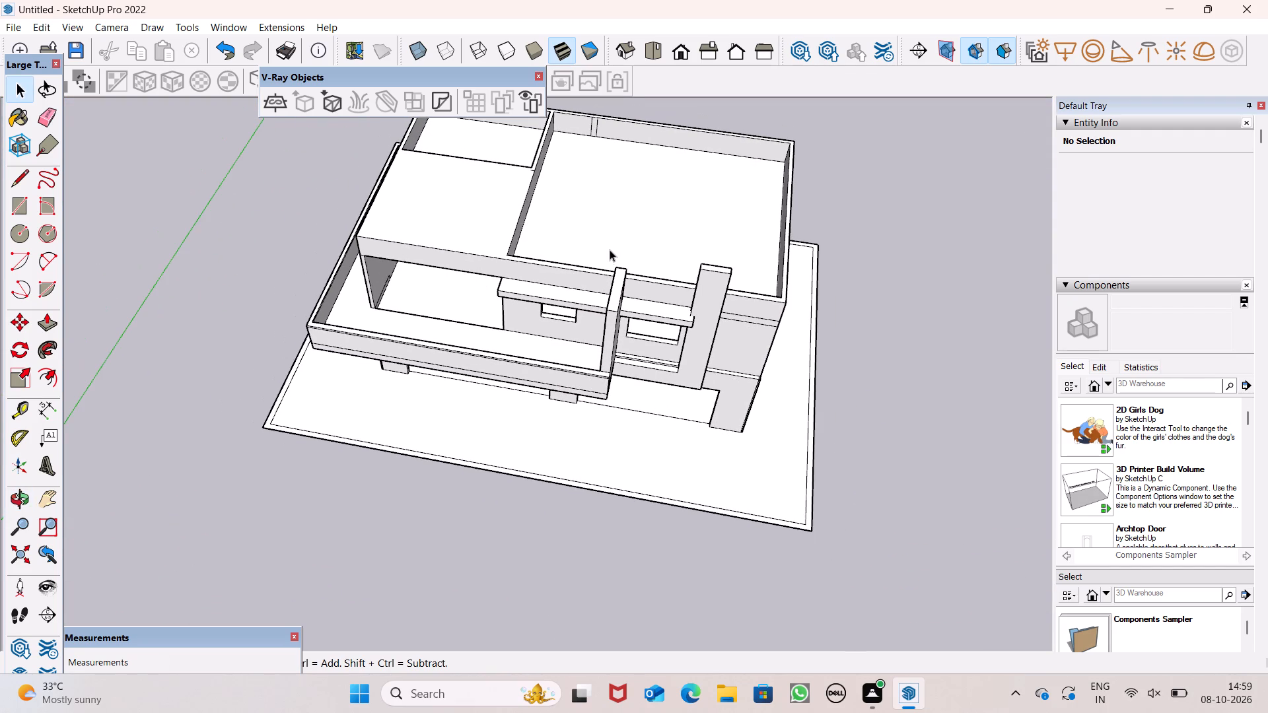
middle_click_drag(625, 186, 658, 242)
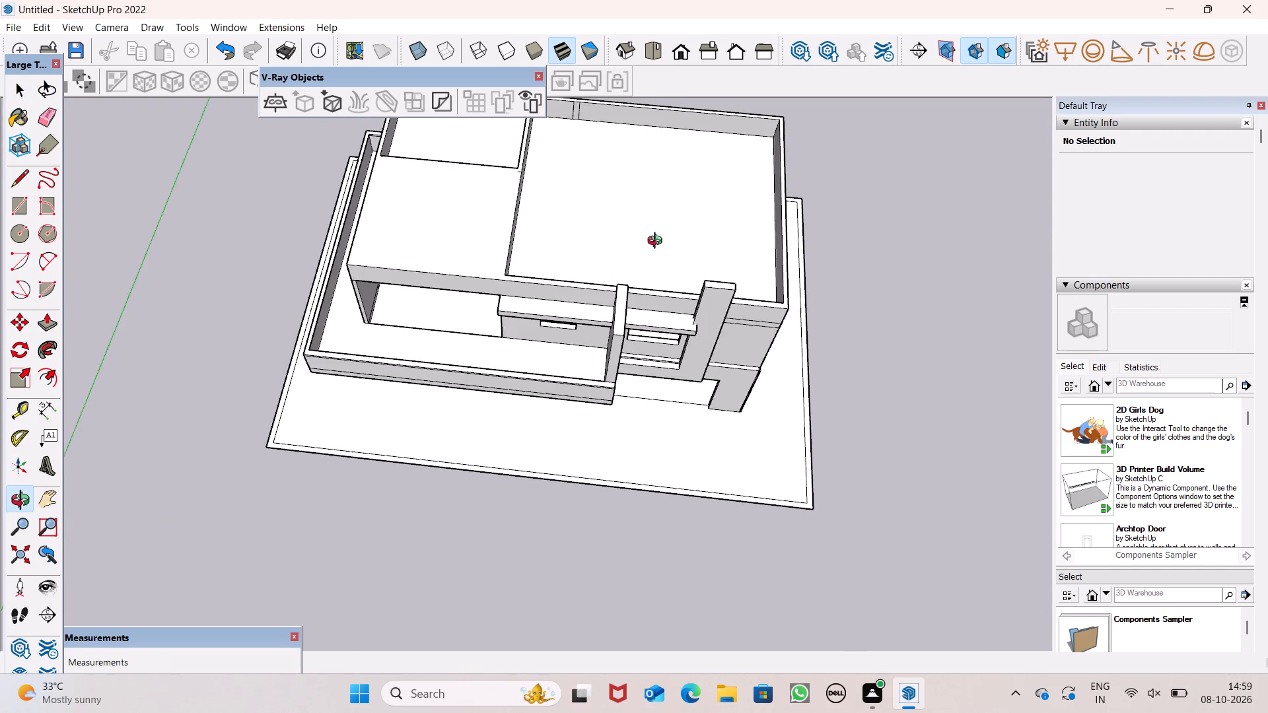
middle_click_drag(658, 242, 672, 310)
Push/Pull the inner face of the smaller roof recess about 8' 9 13/16" toward the front facade to enlarge the recess.
scroll(460, 184, "up", 3)
middle_click_drag(505, 247, 402, 289)
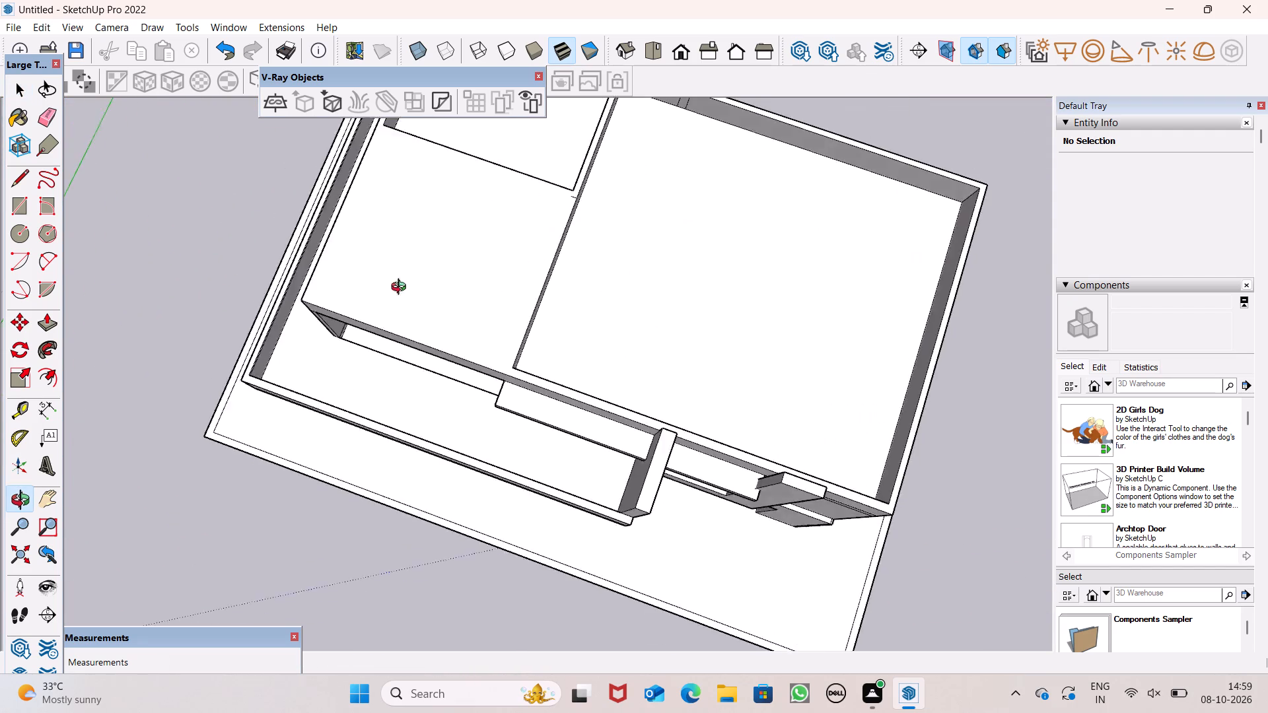
middle_click_drag(402, 289, 108, 151)
scroll(652, 234, "up", 3)
middle_click_drag(742, 211, 283, 150)
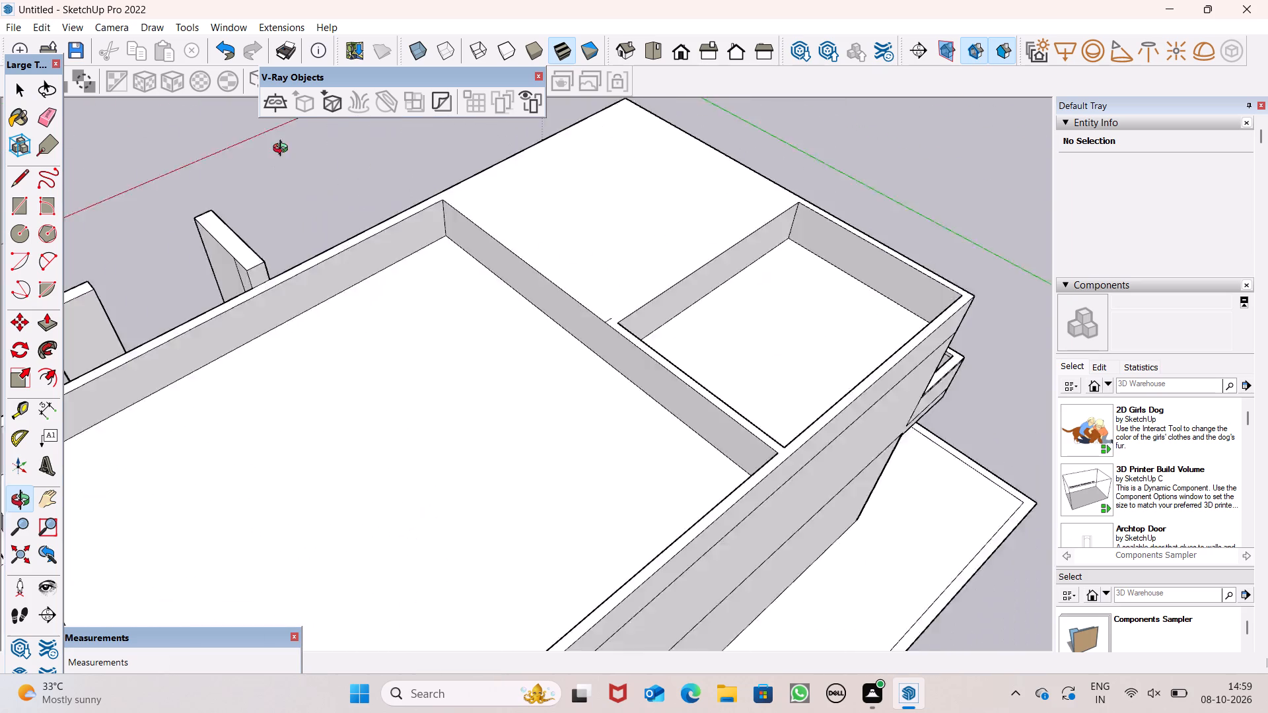
middle_click_drag(283, 150, 201, 129)
left_click(39, 335)
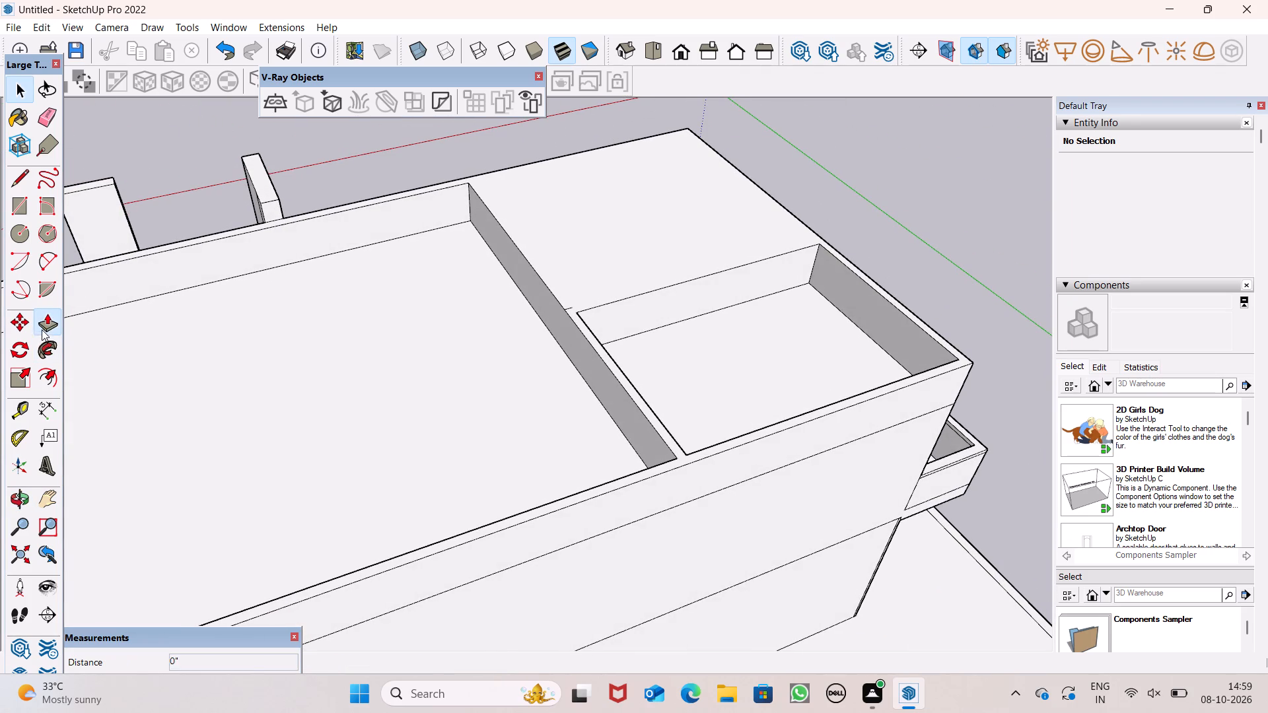
left_click_drag(718, 294, 623, 243)
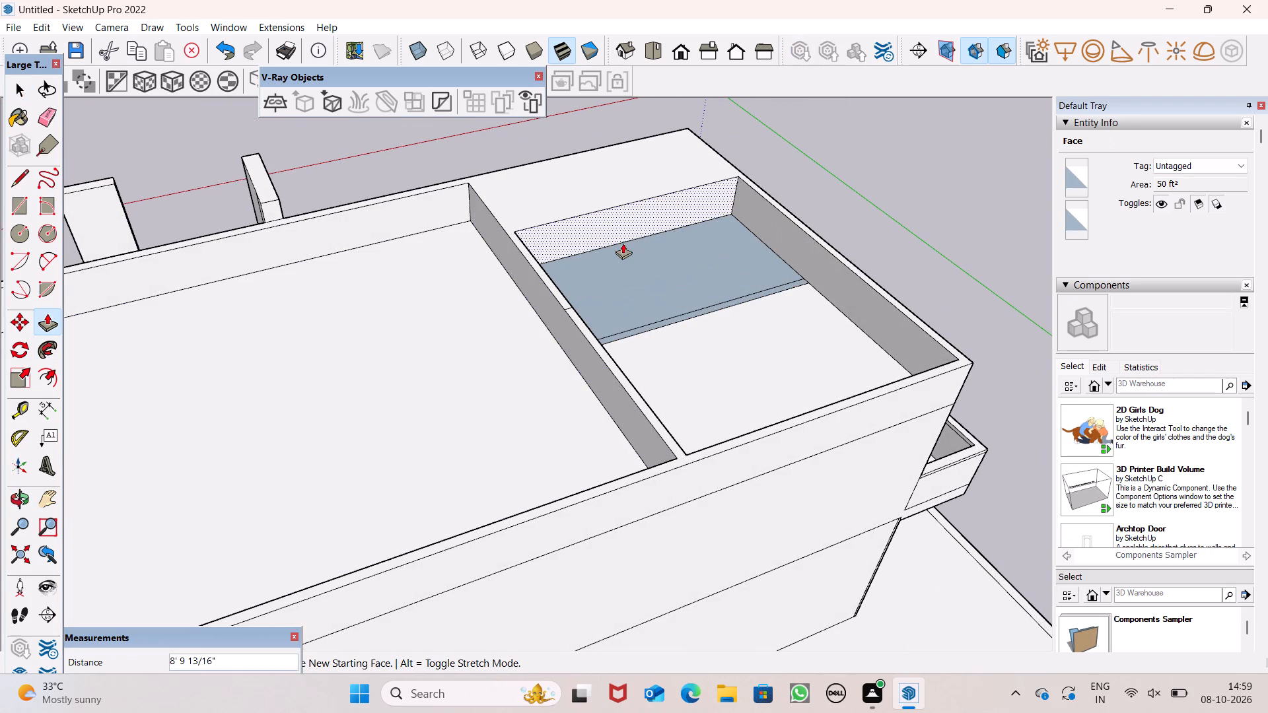
left_click_drag(623, 243, 623, 242)
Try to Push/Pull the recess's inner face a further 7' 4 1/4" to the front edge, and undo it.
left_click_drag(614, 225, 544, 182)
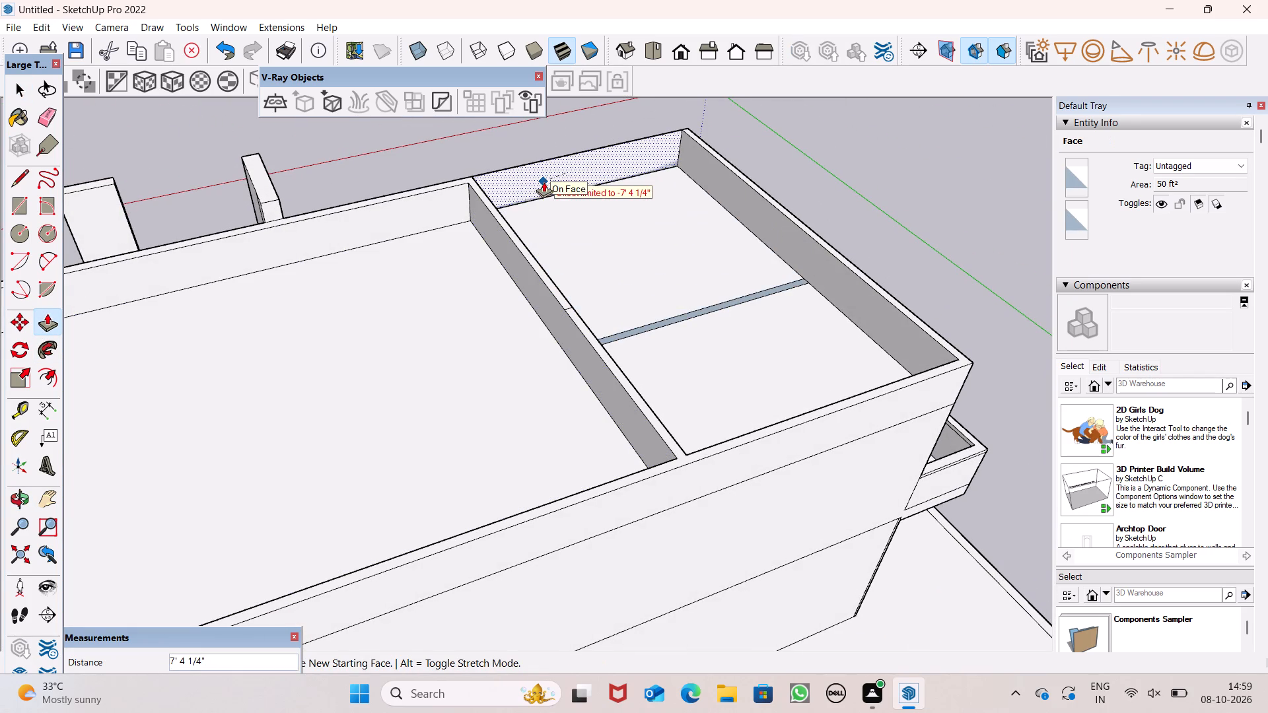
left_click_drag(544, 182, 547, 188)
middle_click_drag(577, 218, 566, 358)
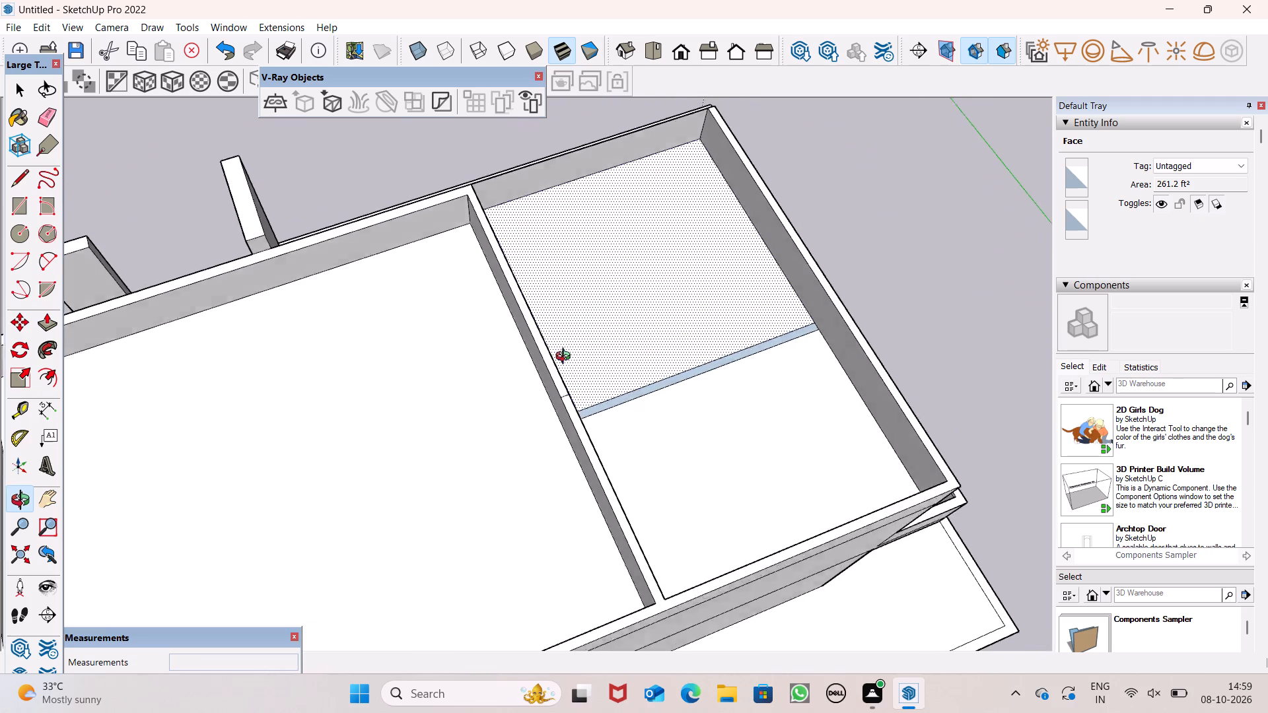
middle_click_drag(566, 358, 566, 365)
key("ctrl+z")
Push/Pull the recess's inner face 6' 8" toward the front, leaving a parapet thickness along the facade.
left_click_drag(585, 264, 544, 216)
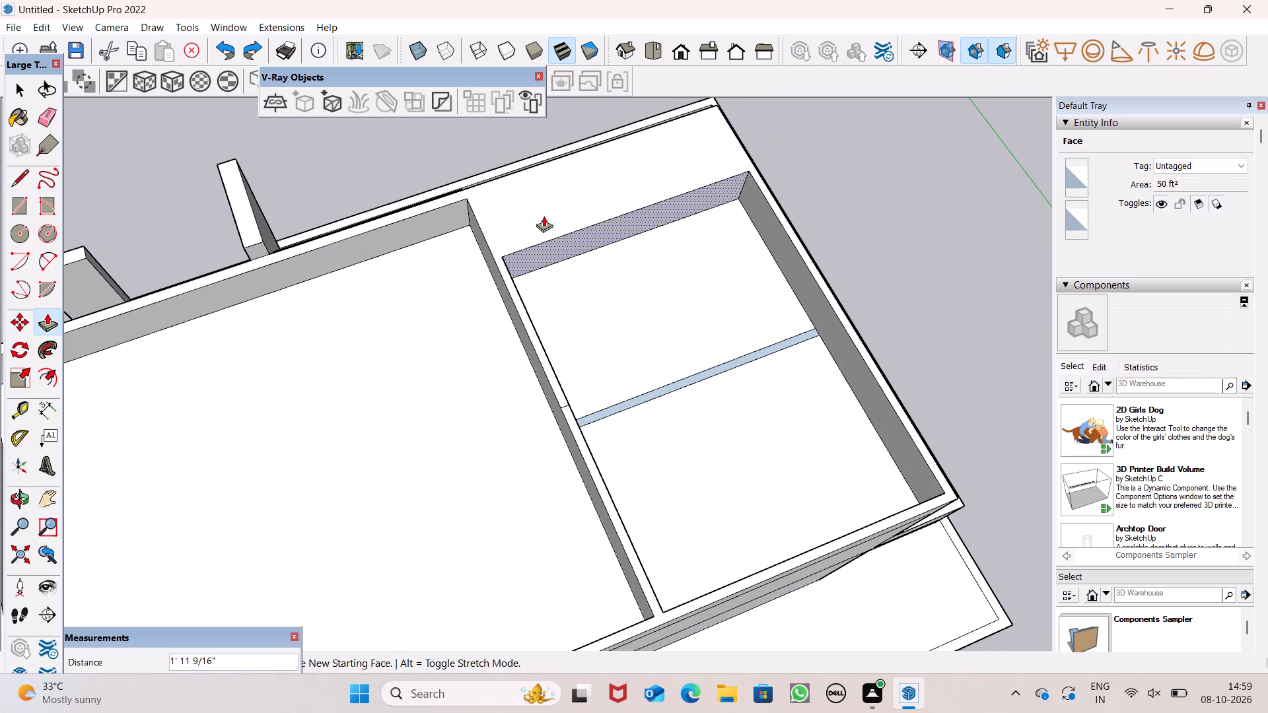
left_click_drag(544, 216, 481, 217)
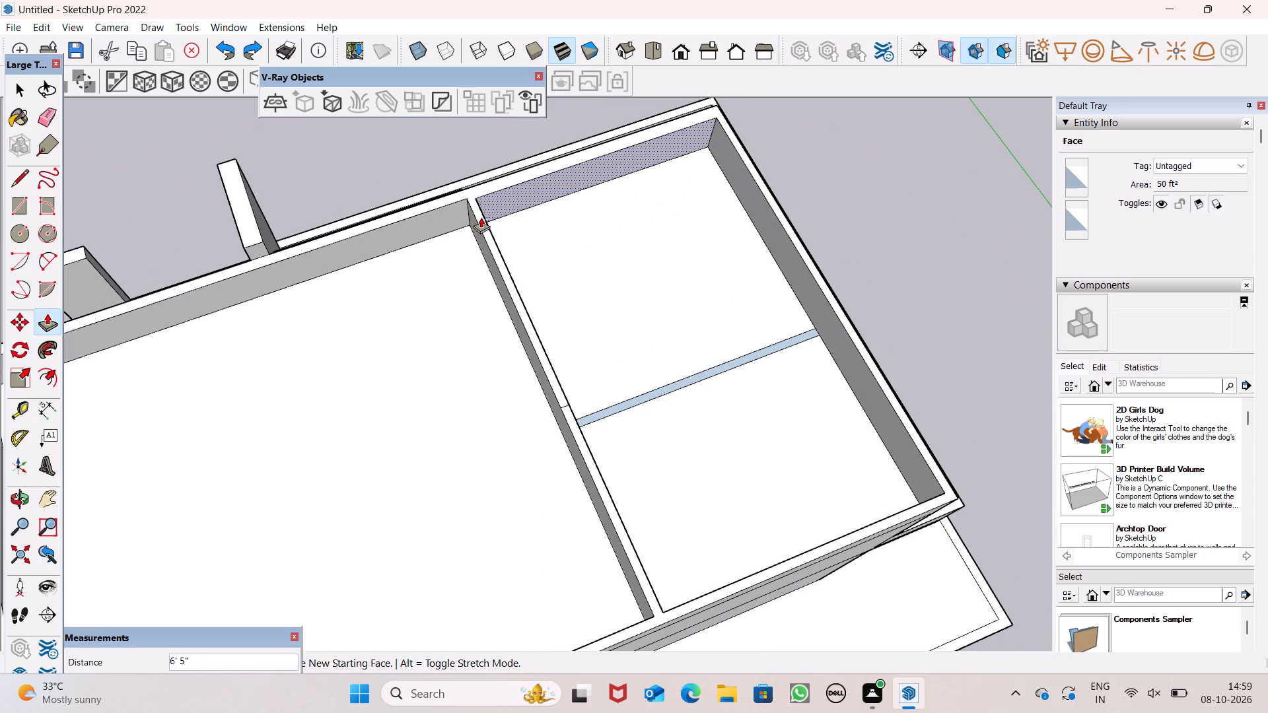
left_click_drag(481, 217, 451, 205)
Trace a short line along the inner top edge of the smaller recess's rear parapet to close the recess with a face.
middle_click_drag(700, 366, 1030, 214)
scroll(757, 281, "up", 1)
scroll(757, 281, "down", 2)
key("v")
scroll(672, 273, "down", 4)
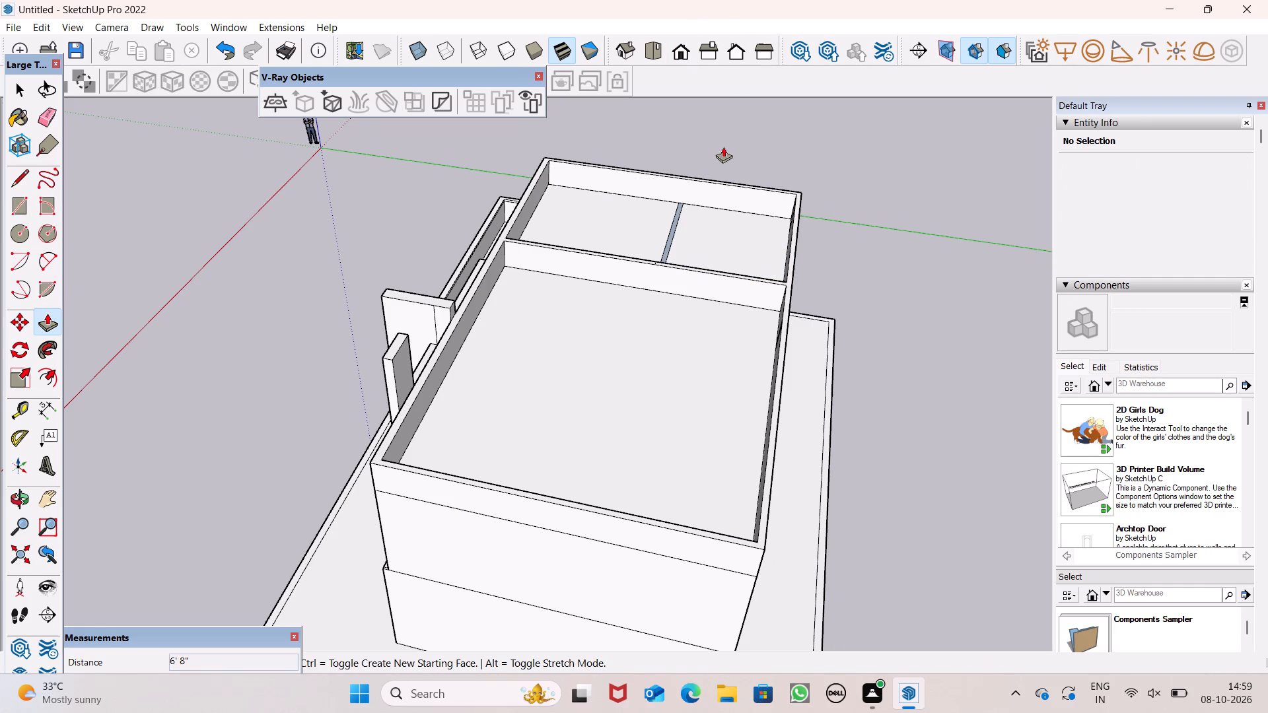
scroll(723, 147, "down", 3)
middle_click_drag(686, 254, 1048, 144)
middle_click_drag(493, 218, 638, 266)
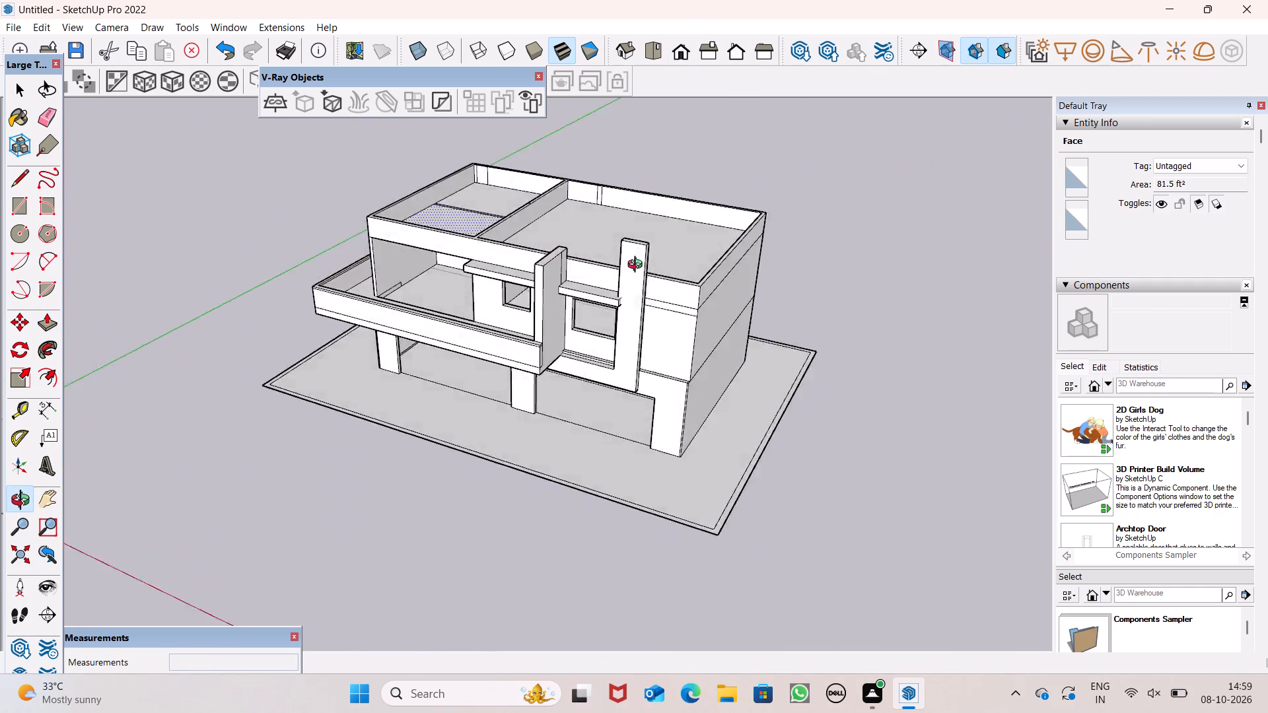
middle_click_drag(638, 266, 789, 256)
scroll(338, 102, "up", 12)
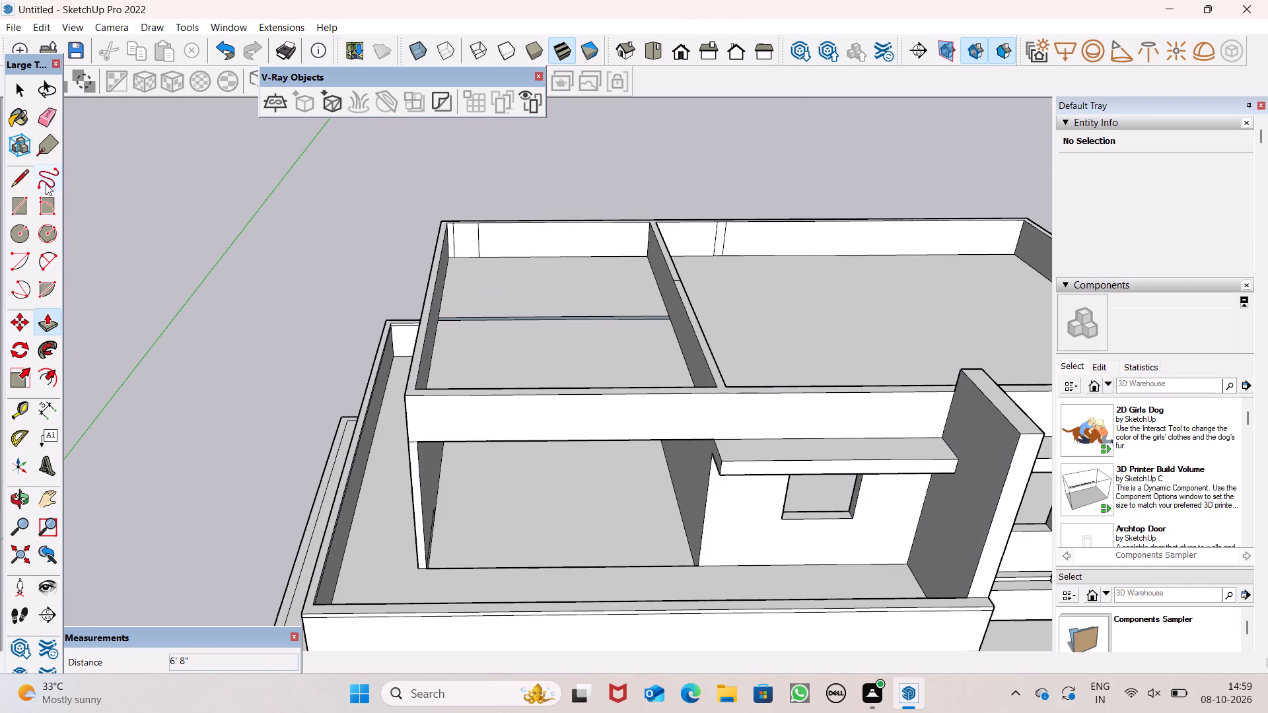
left_click(26, 176)
scroll(397, 228, "up", 4)
scroll(536, 231, "up", 1)
middle_click_drag(536, 231, 507, 386)
scroll(398, 254, "down", 1)
scroll(399, 254, "up", 5)
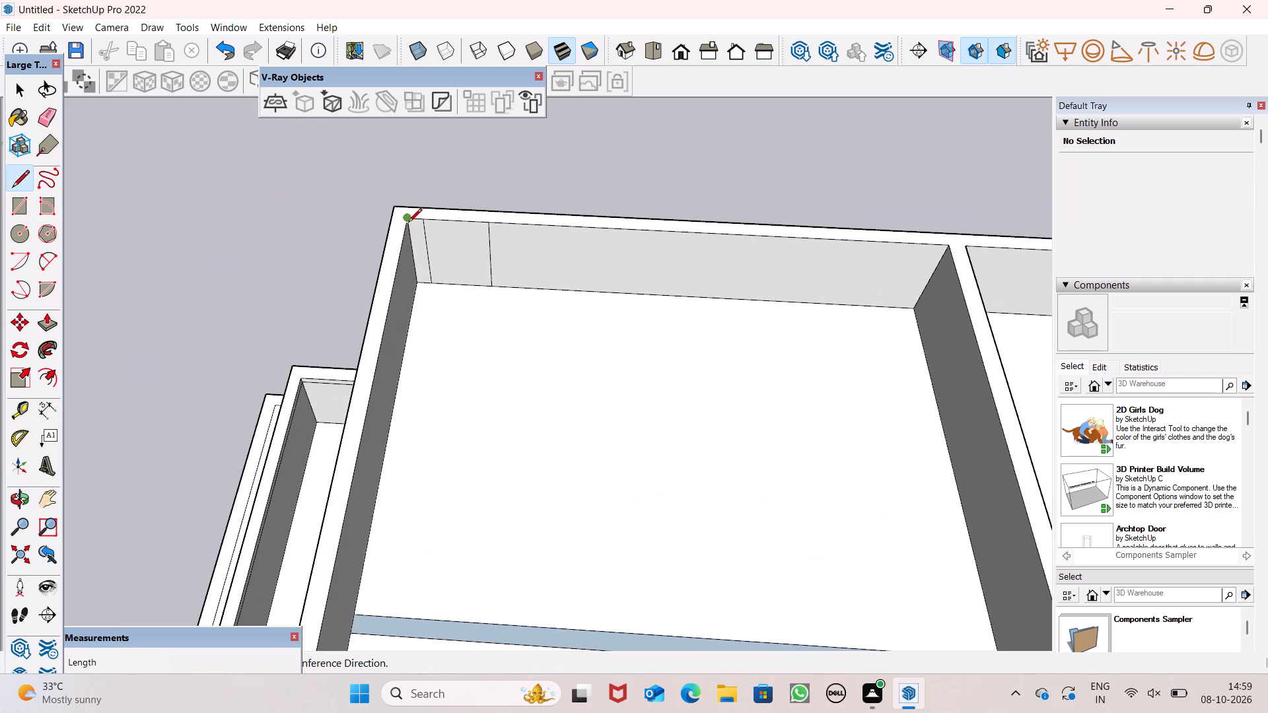
left_click(408, 222)
left_click(424, 223)
scroll(411, 198, "down", 2)
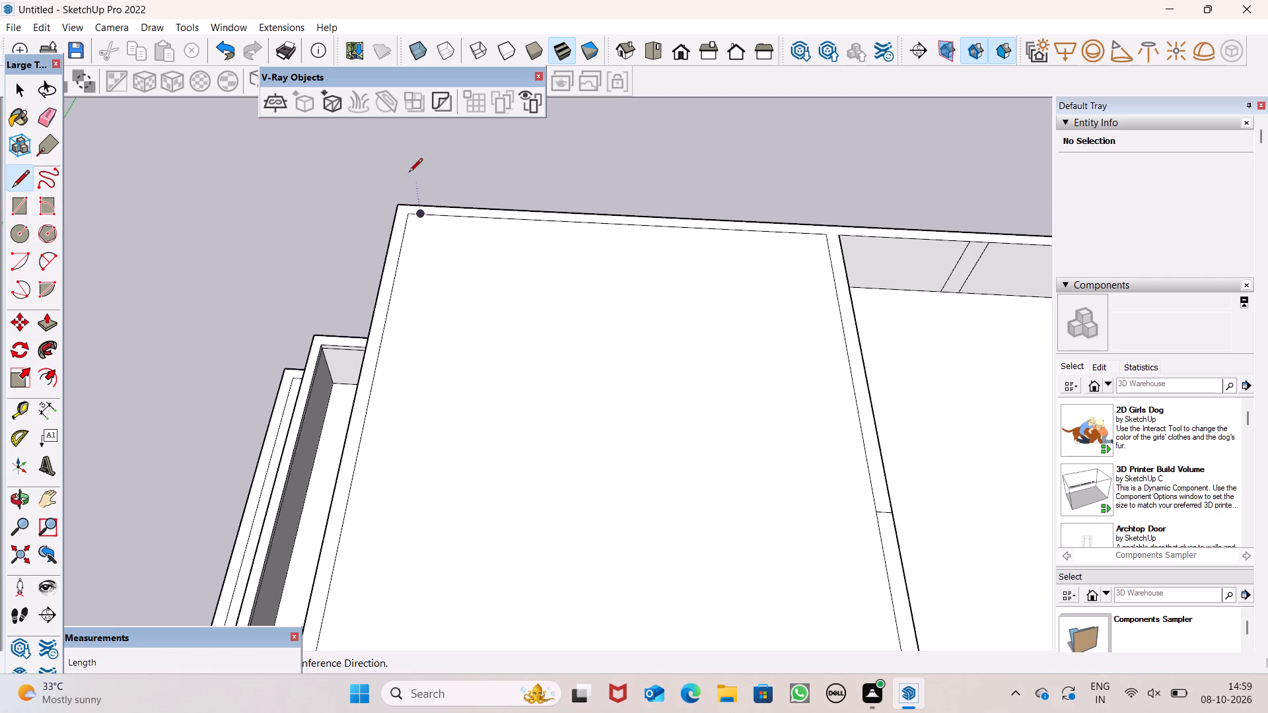
Trace a short line along the inner top edge of the larger recess's rear parapet to close the recess with a face.
scroll(398, 191, "down", 13)
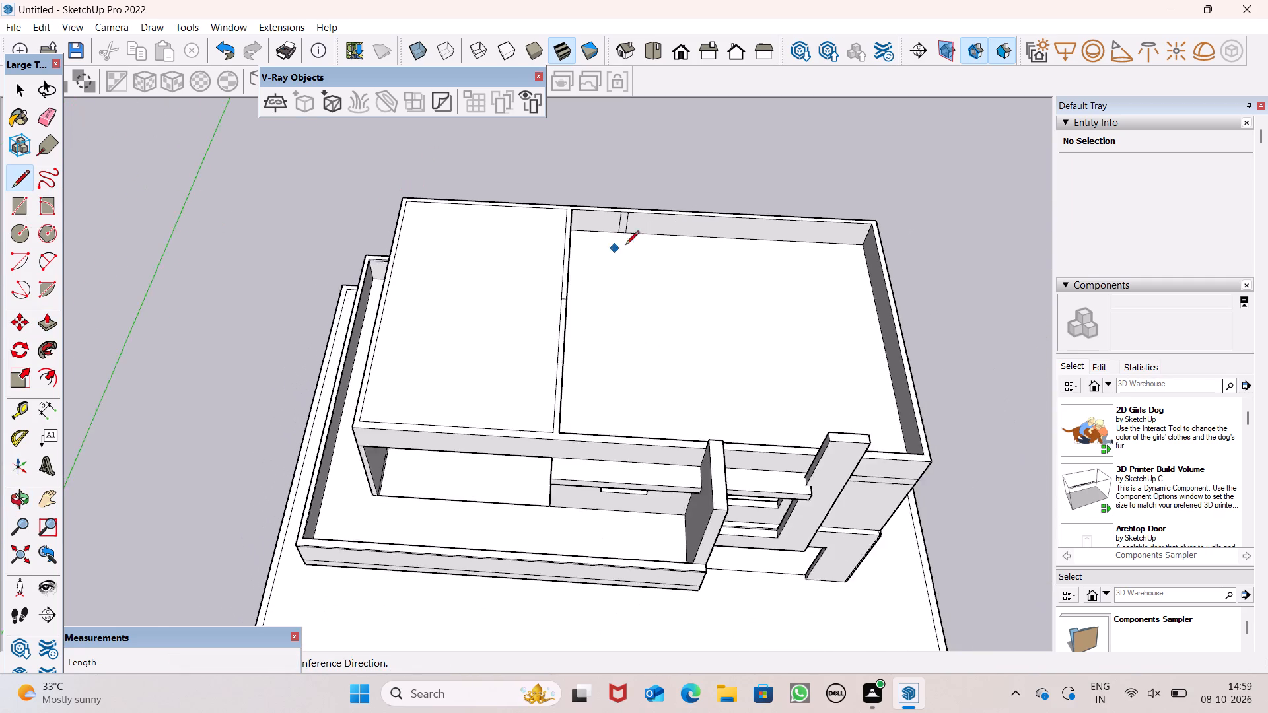
scroll(651, 236, "up", 3)
left_click(586, 204)
left_click(602, 205)
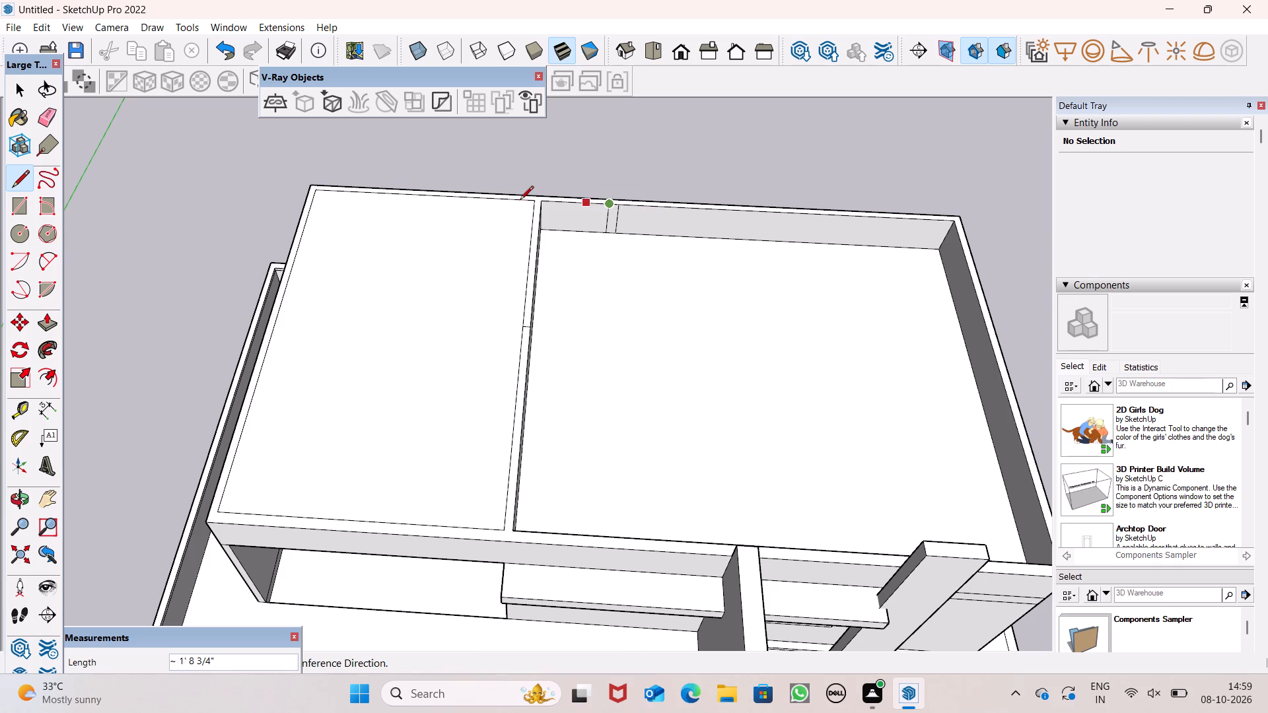
scroll(516, 200, "down", 1)
scroll(516, 200, "up", 1)
scroll(516, 200, "down", 1)
key("space")
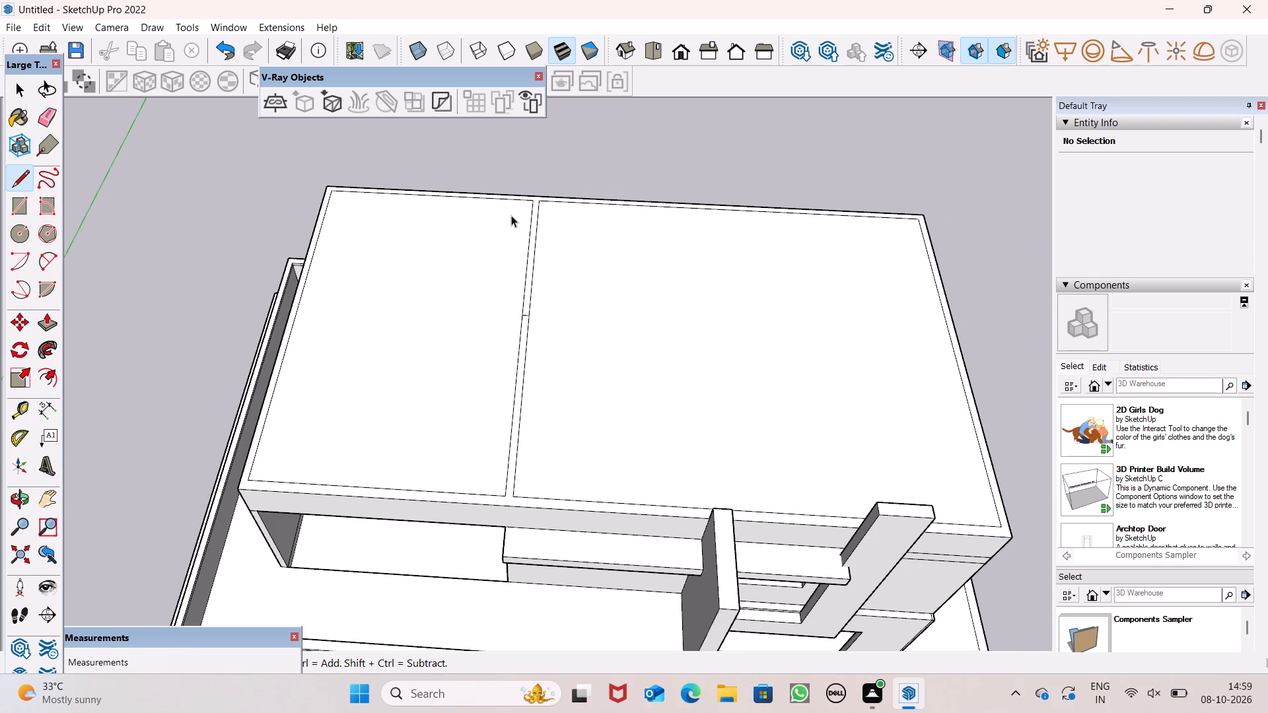
Examine the closed roof surface and the parapet outlines together with the facade from several heights.
scroll(511, 215, "down", 3)
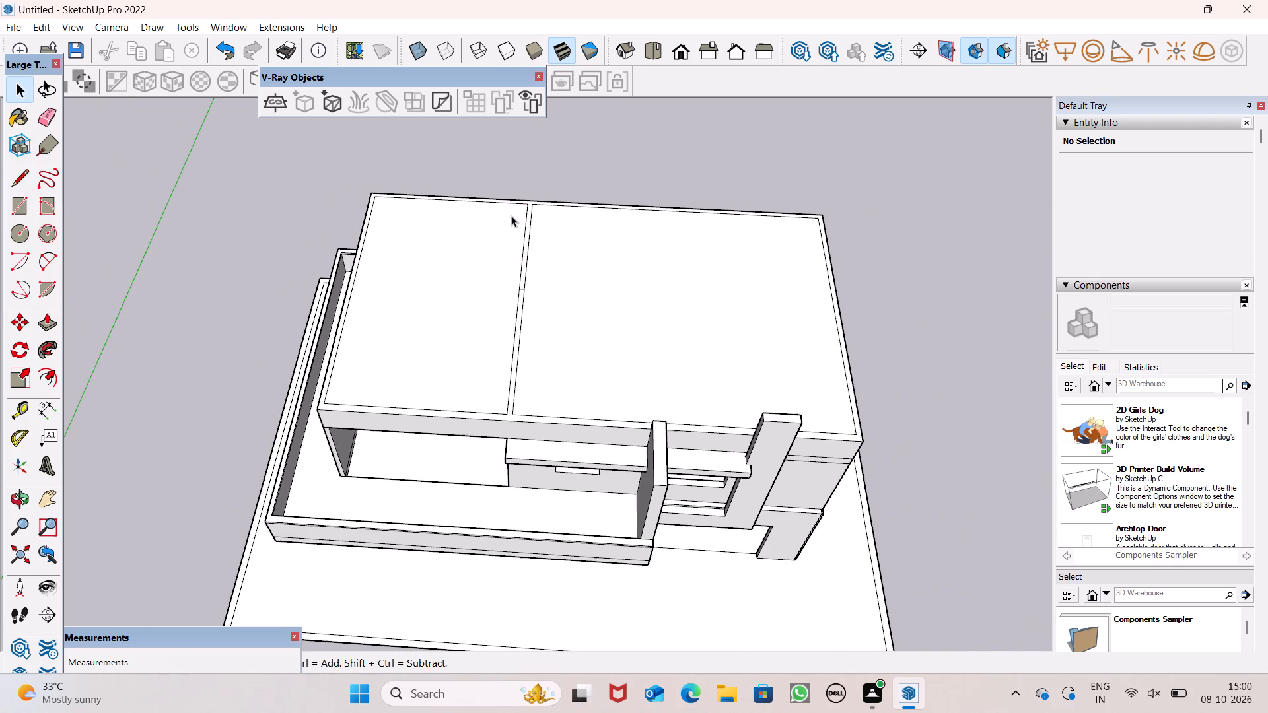
scroll(440, 222, "down", 3)
middle_click_drag(483, 295, 487, 212)
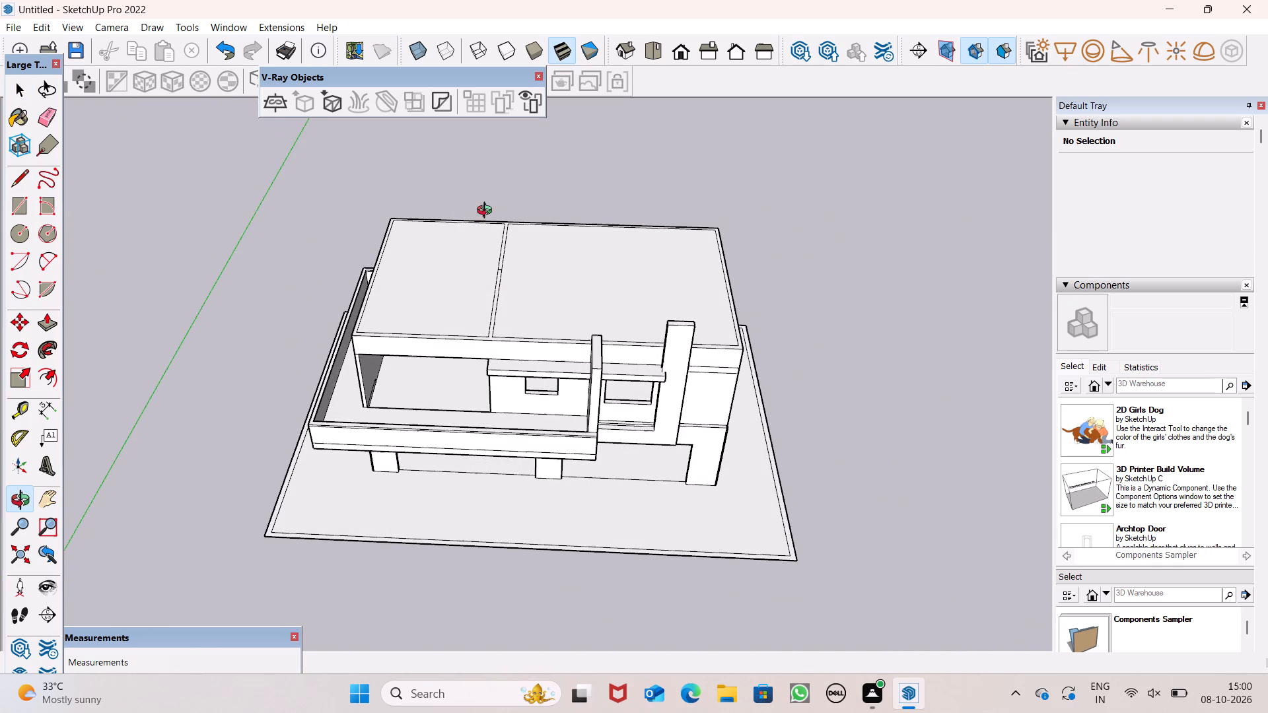
middle_click_drag(487, 212, 487, 210)
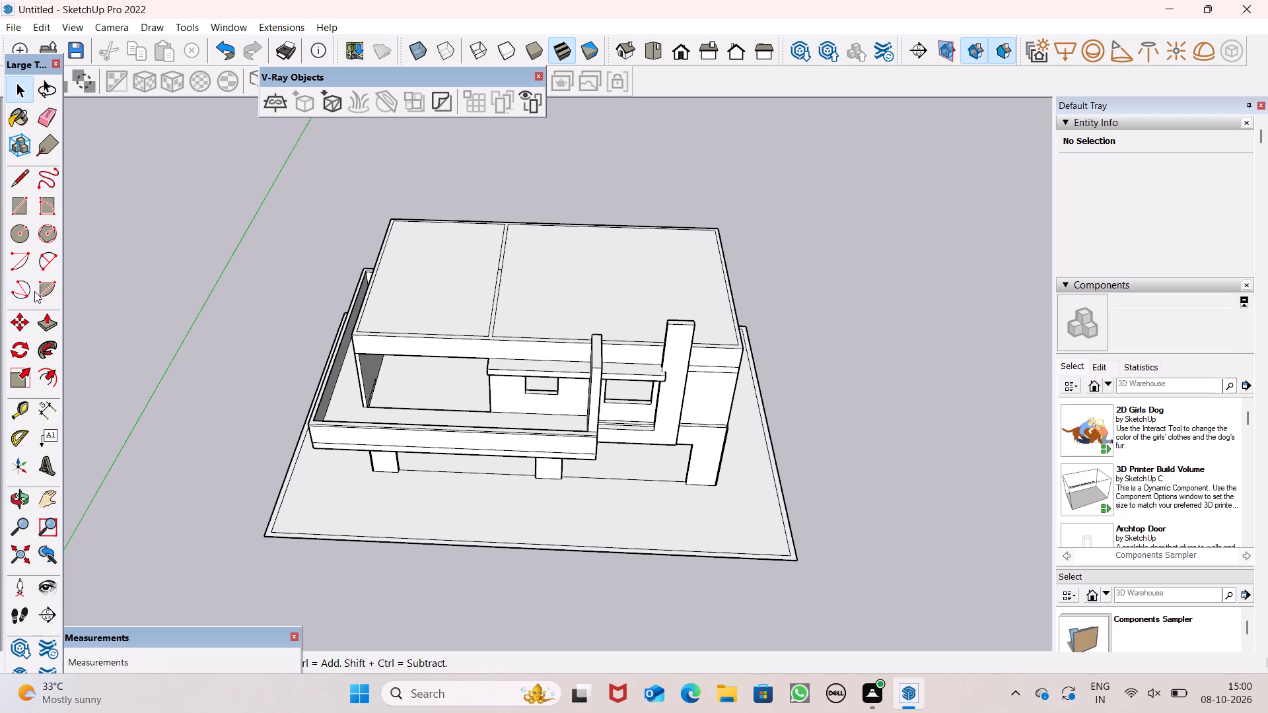
left_click(22, 190)
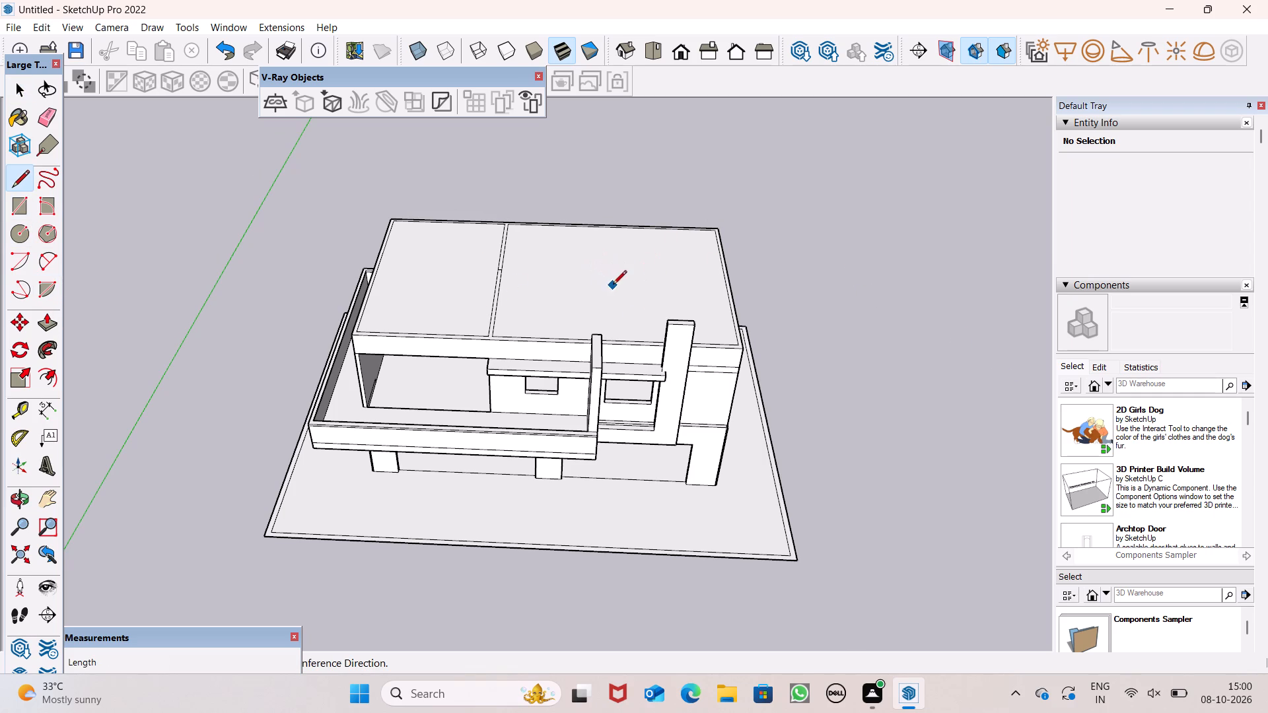
middle_click_drag(606, 317, 623, 252)
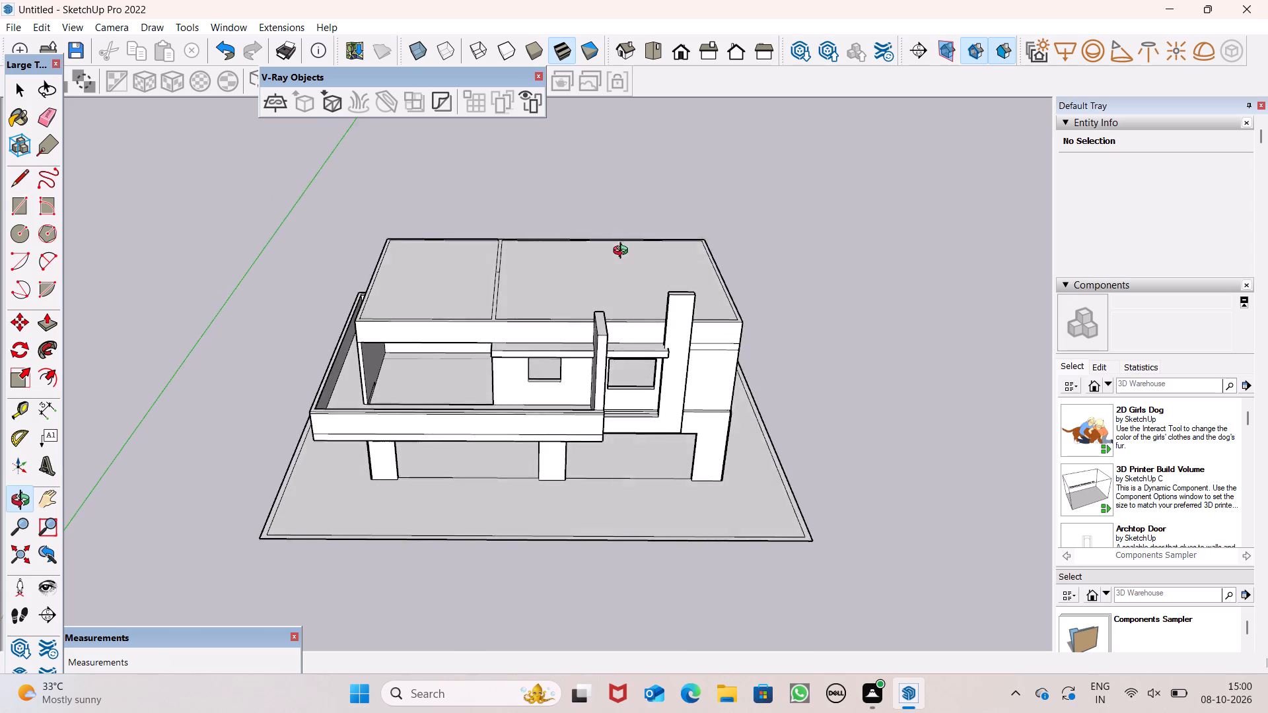
middle_click_drag(623, 252, 639, 316)
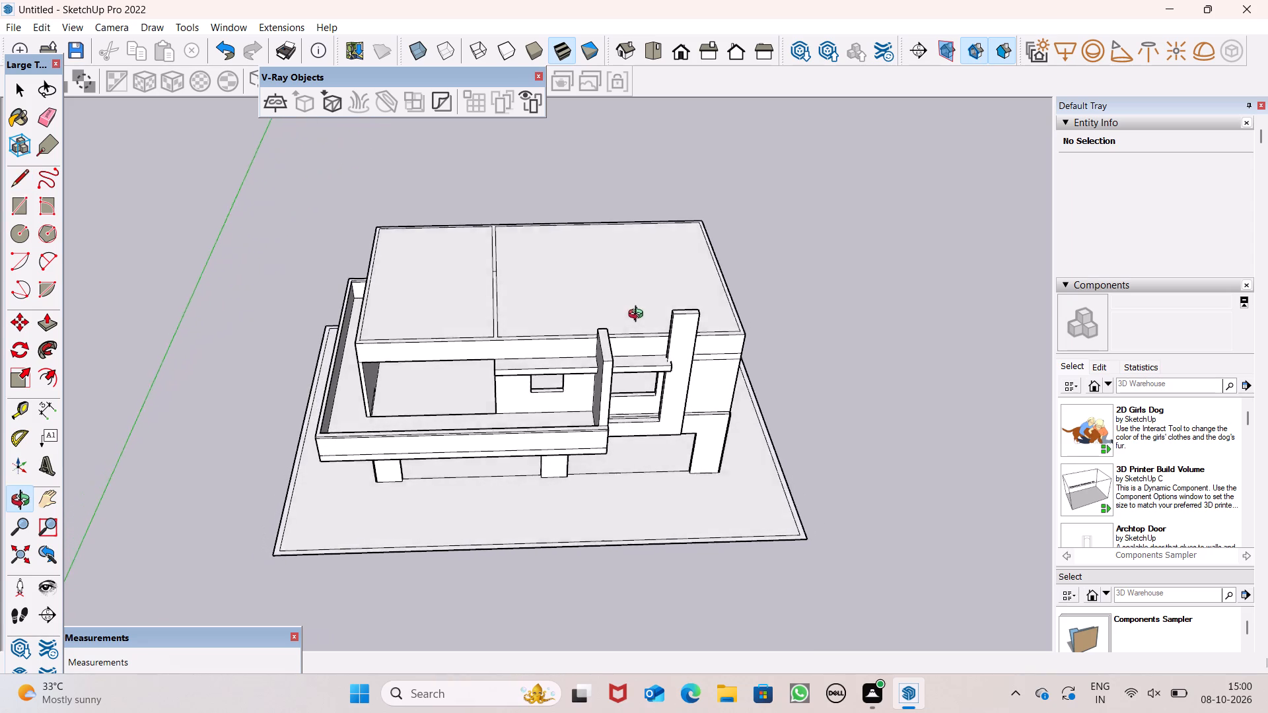
middle_click_drag(639, 316, 631, 461)
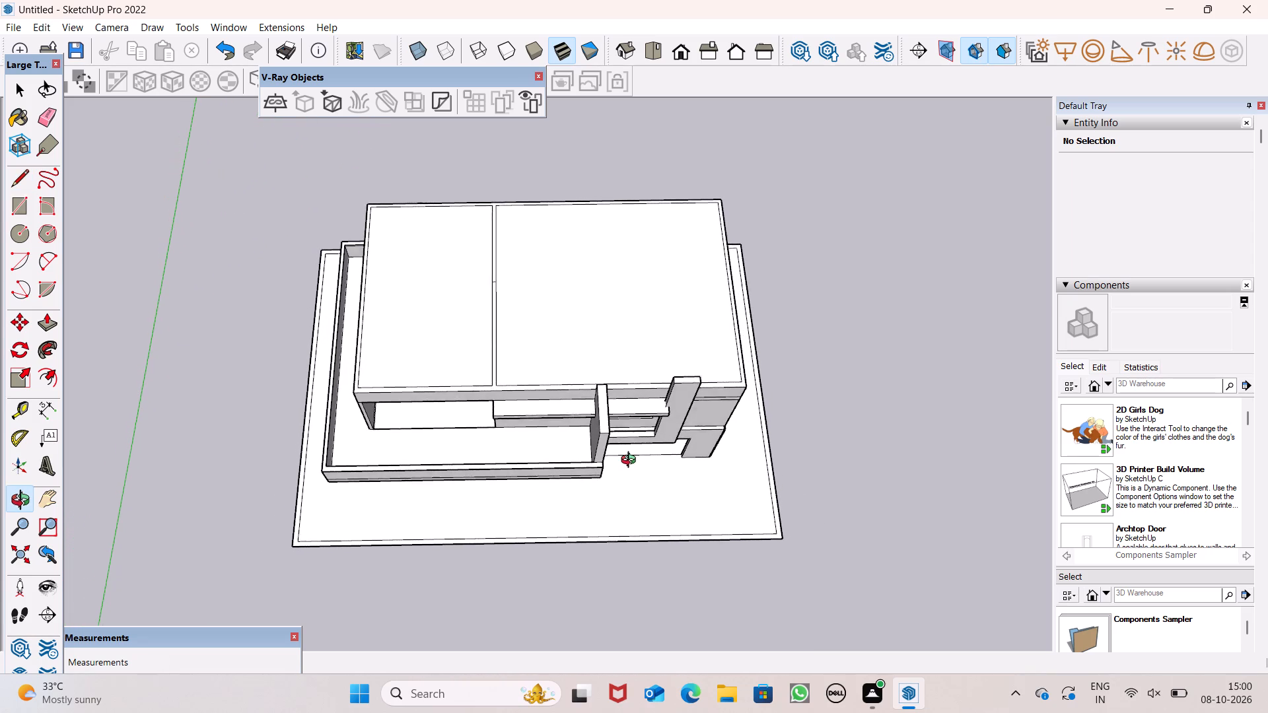
middle_click_drag(631, 461, 620, 343)
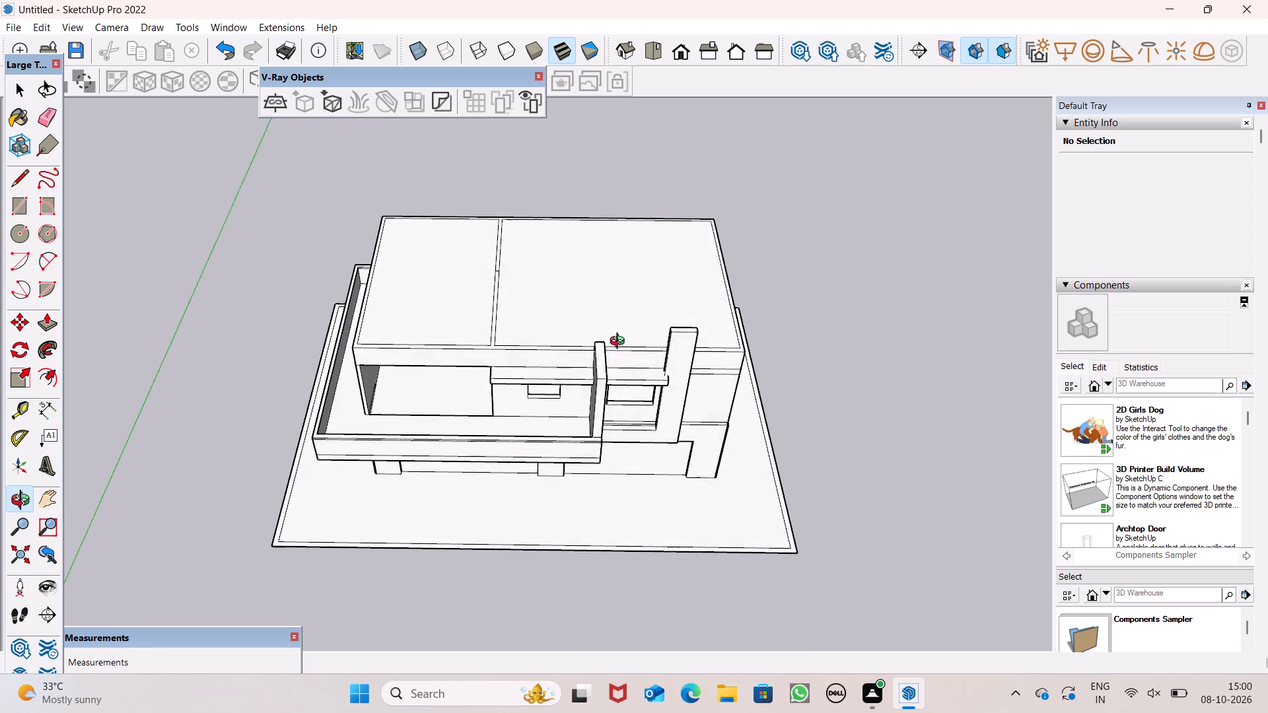
middle_click_drag(620, 343, 626, 423)
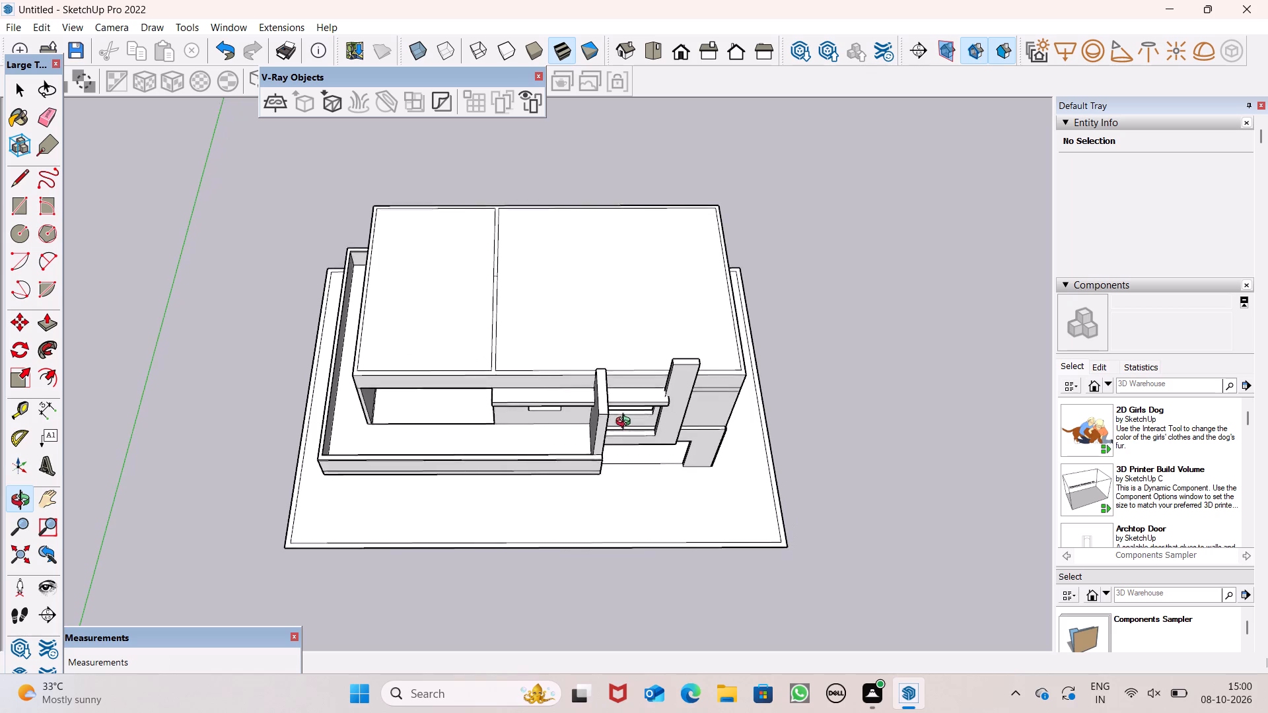
middle_click_drag(626, 423, 600, 457)
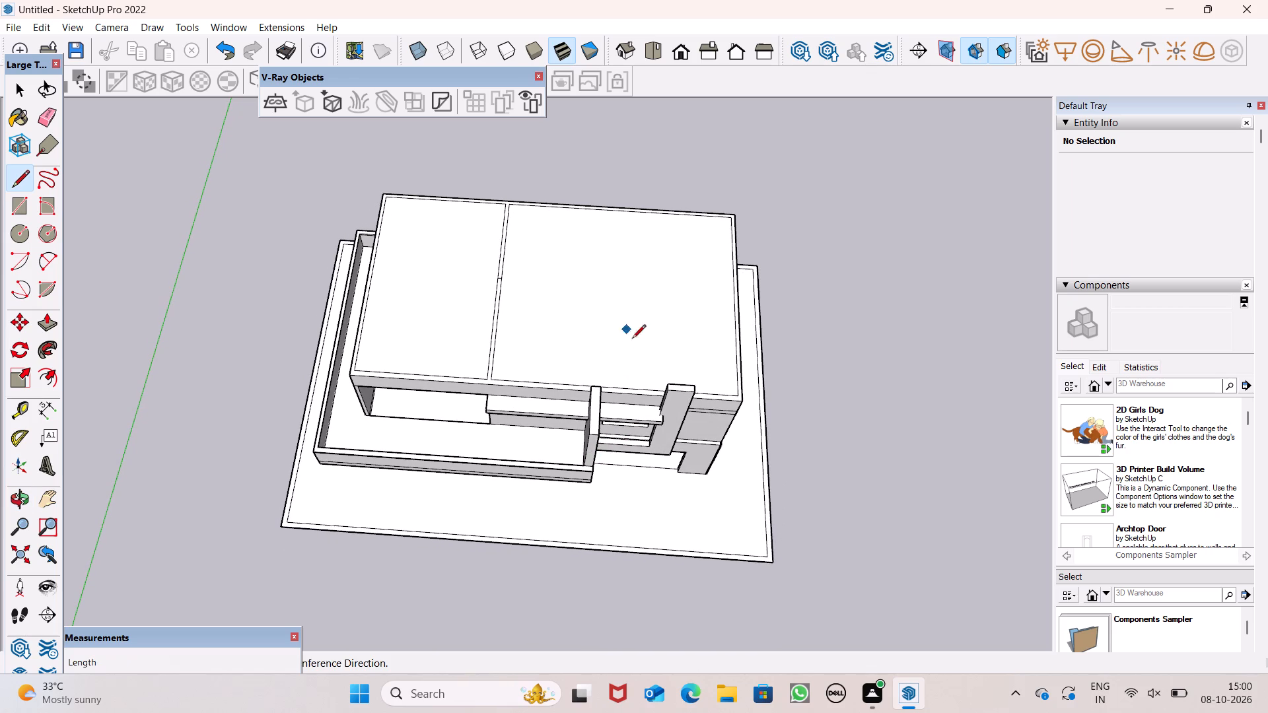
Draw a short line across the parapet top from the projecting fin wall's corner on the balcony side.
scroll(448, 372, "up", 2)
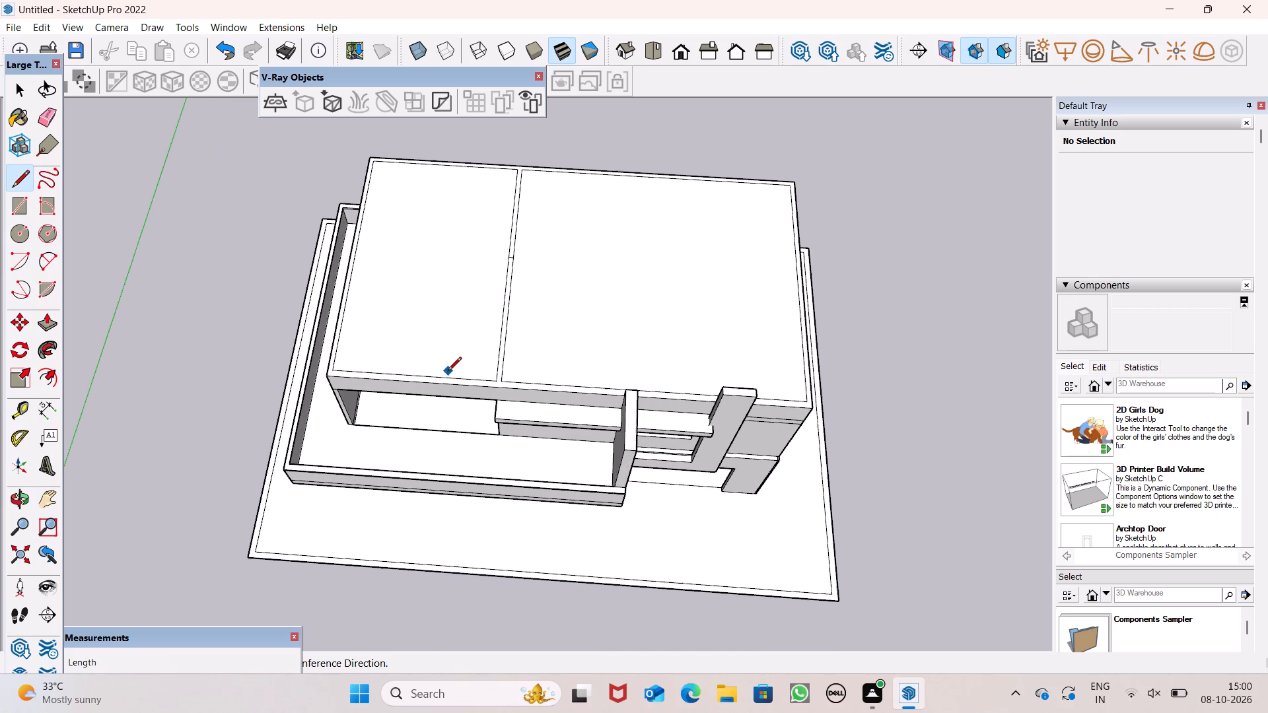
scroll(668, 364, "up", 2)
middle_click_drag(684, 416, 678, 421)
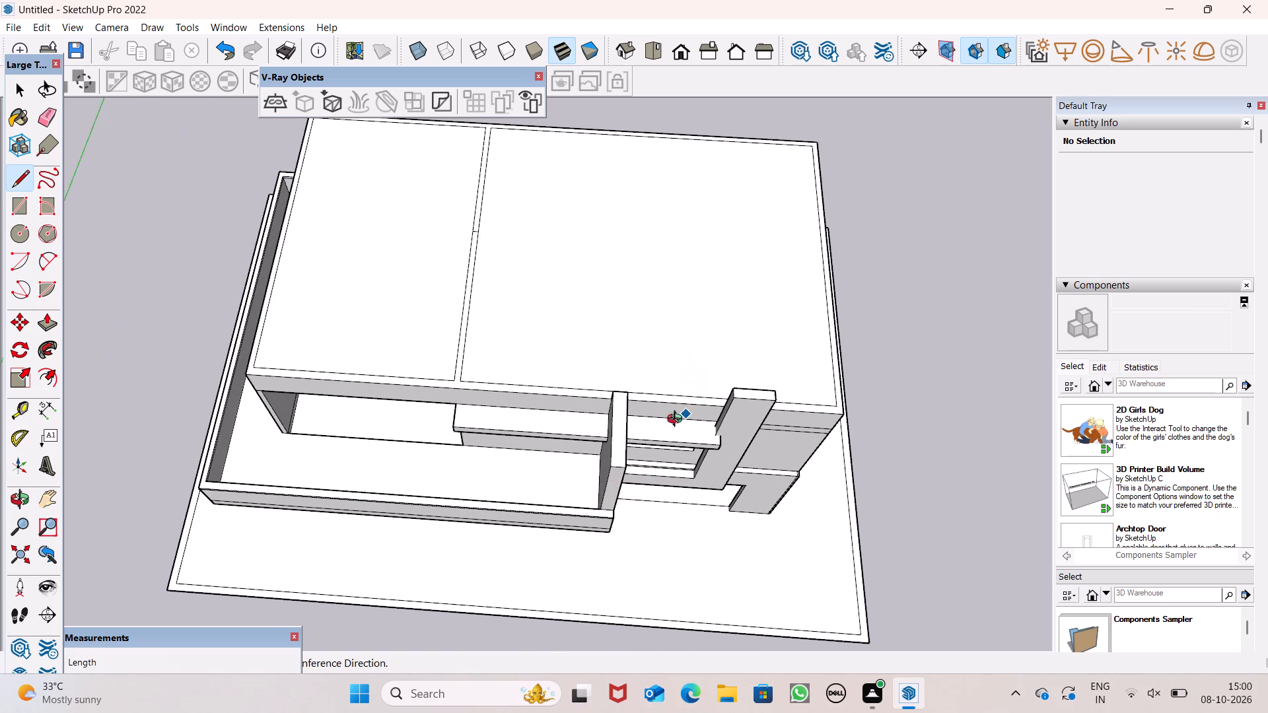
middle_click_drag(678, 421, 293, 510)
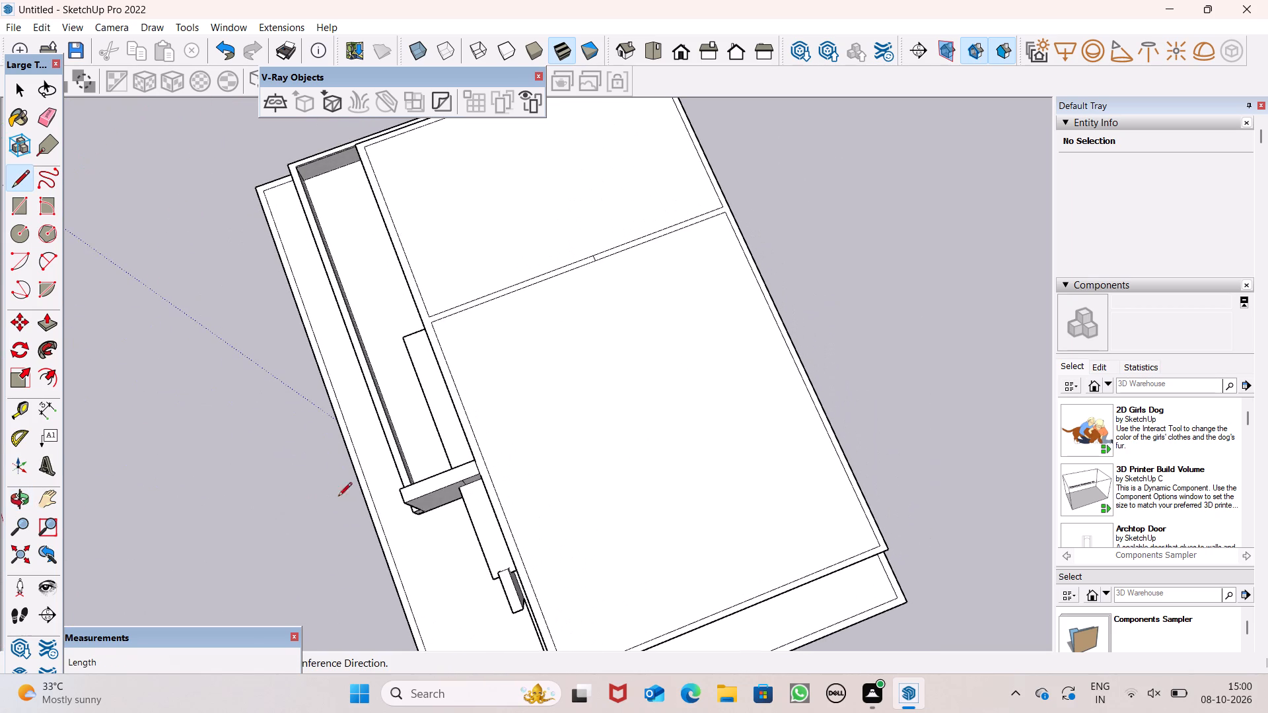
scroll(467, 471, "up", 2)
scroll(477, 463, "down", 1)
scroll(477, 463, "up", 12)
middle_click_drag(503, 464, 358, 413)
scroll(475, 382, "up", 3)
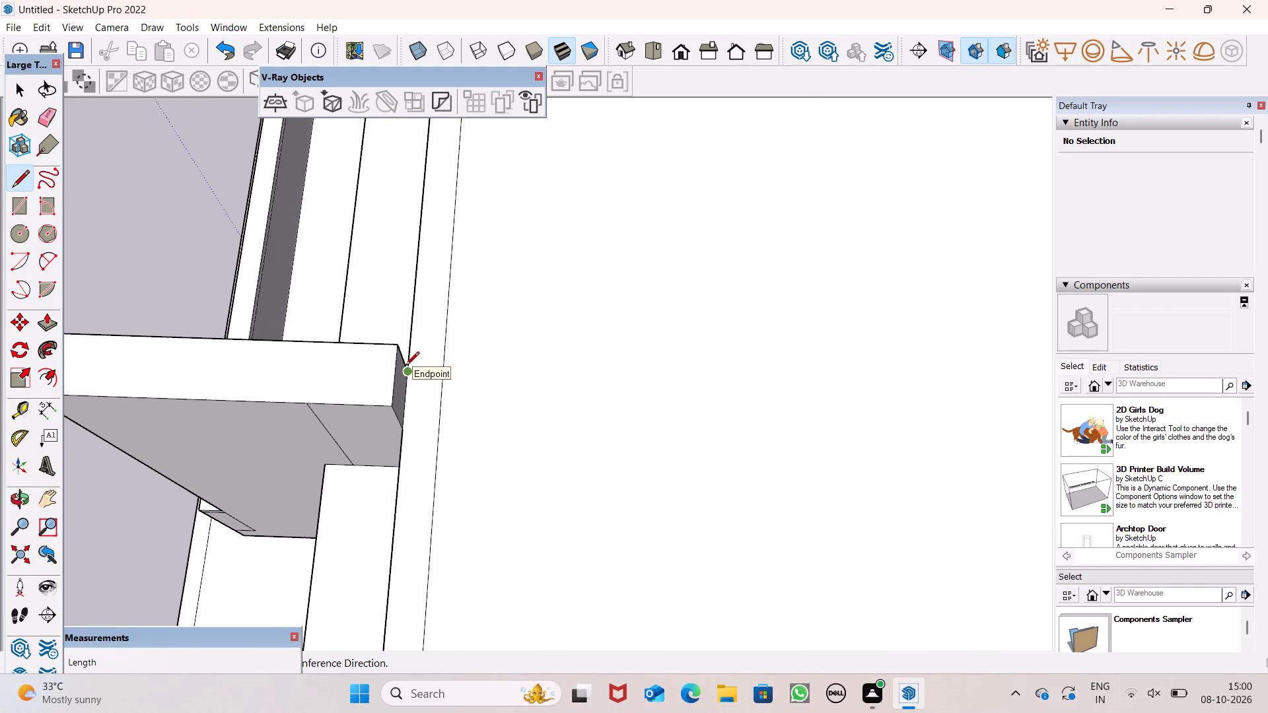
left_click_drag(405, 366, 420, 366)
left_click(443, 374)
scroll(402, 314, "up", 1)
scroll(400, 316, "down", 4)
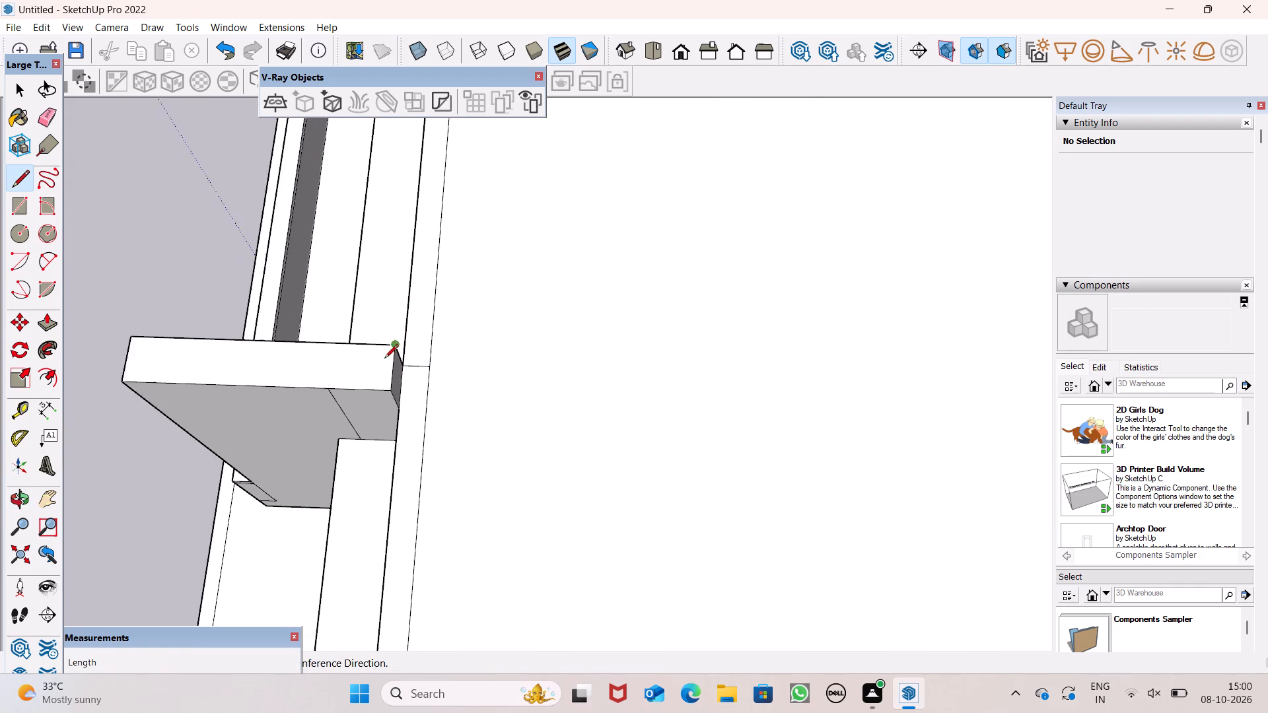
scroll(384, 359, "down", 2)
Draw a line about 8 1/4" across the parapet top from the fin wall's corner on the side away from the balcony.
scroll(414, 400, "up", 3)
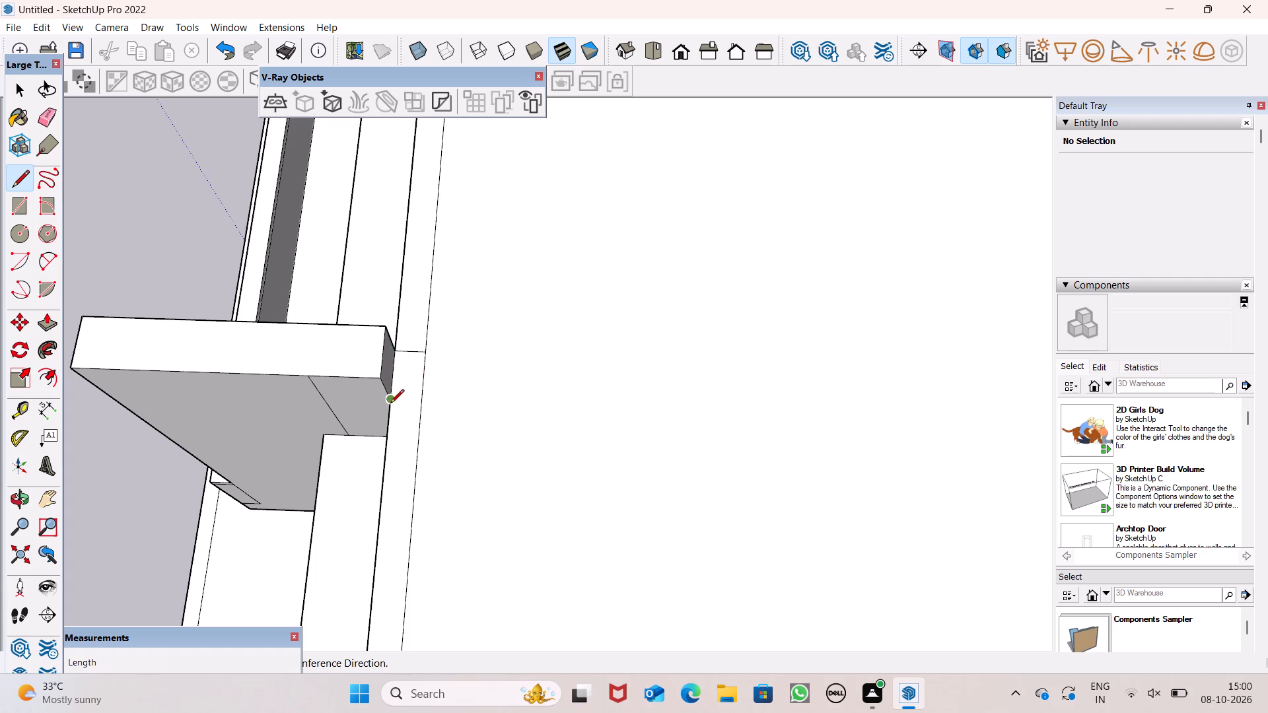
left_click(391, 403)
left_click(419, 401)
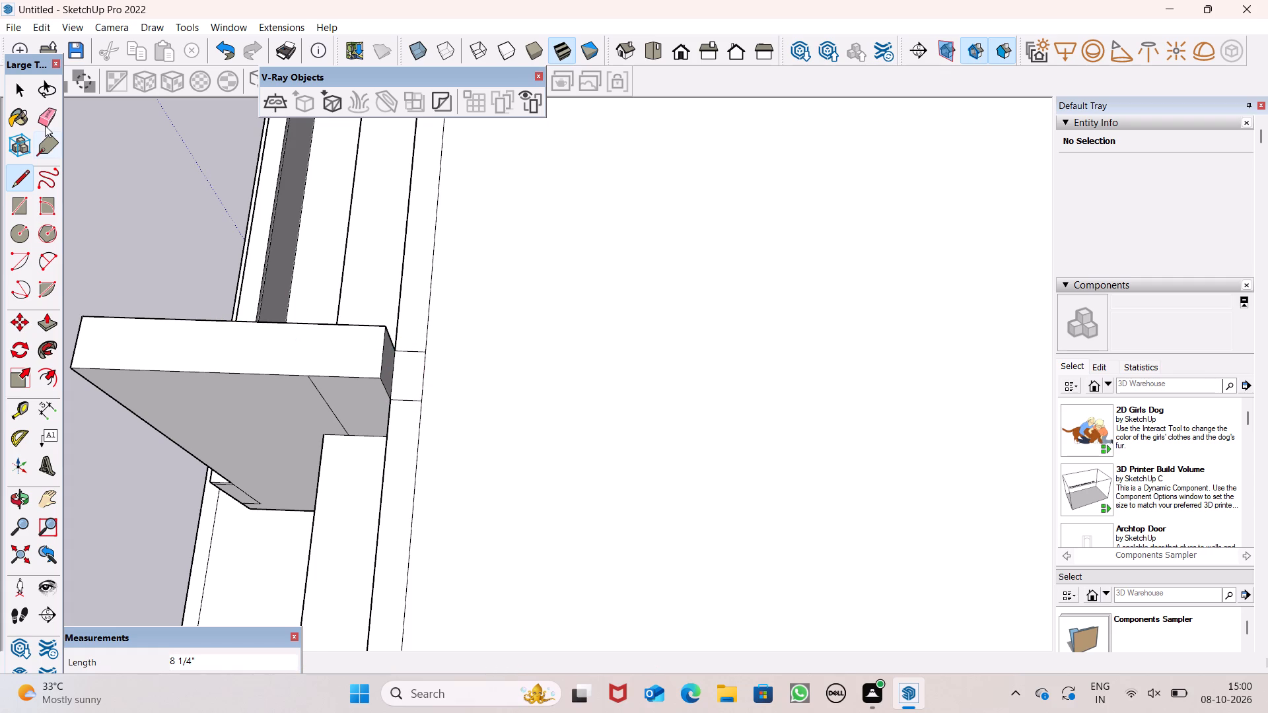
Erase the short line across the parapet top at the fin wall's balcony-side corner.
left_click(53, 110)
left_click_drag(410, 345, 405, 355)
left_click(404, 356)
Examine the roof outline from the fin wall across to the rear parapet, and the whole house from the front.
left_click(20, 184)
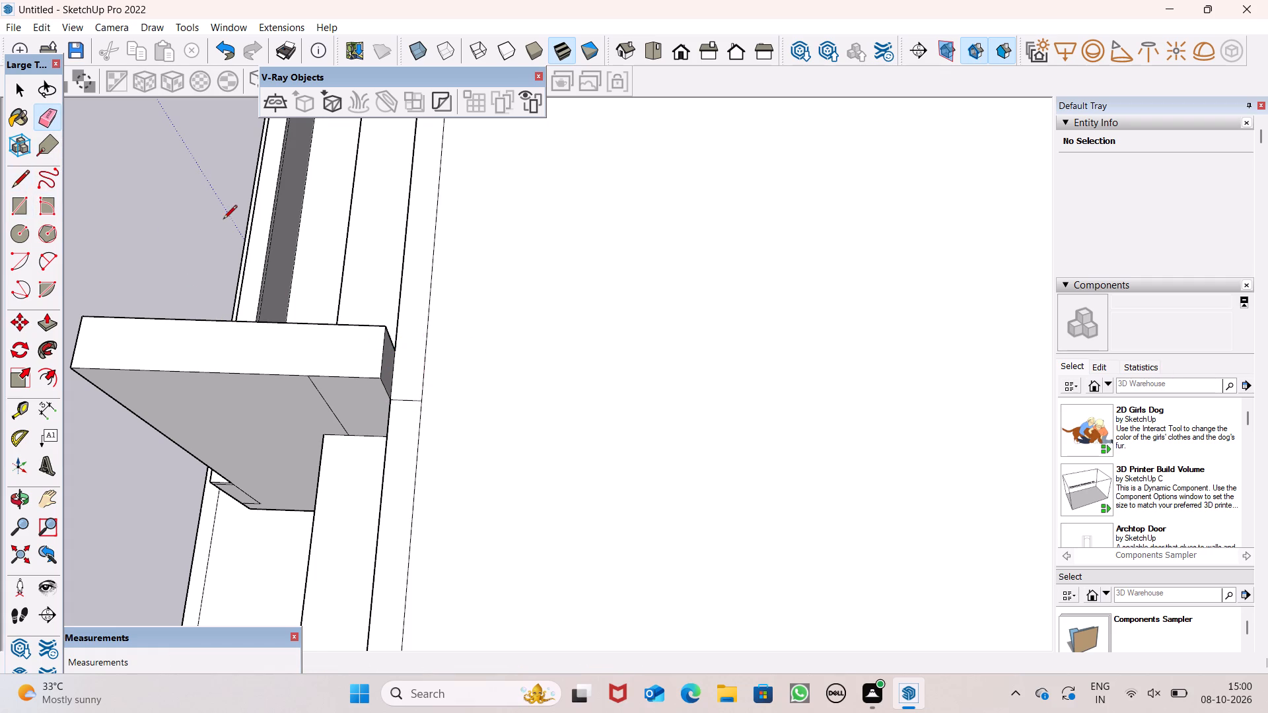
scroll(244, 222, "down", 16)
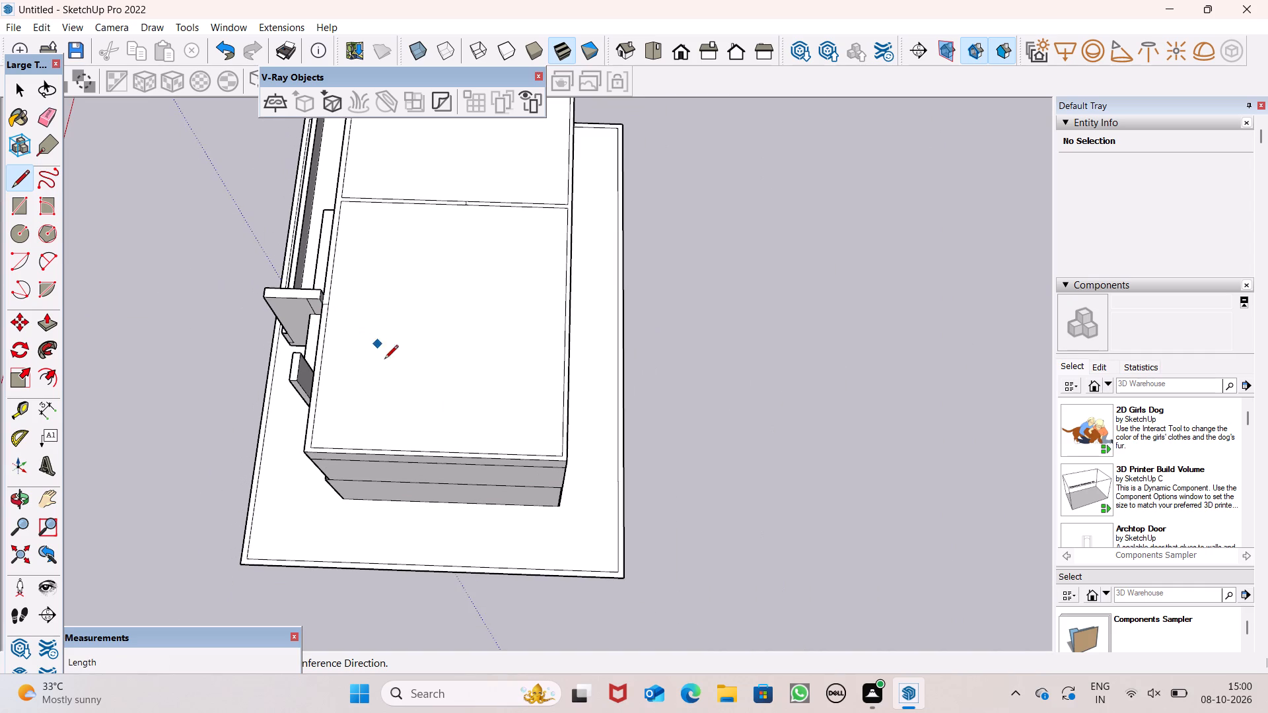
scroll(570, 431, "up", 2)
middle_click_drag(573, 450, 742, 355)
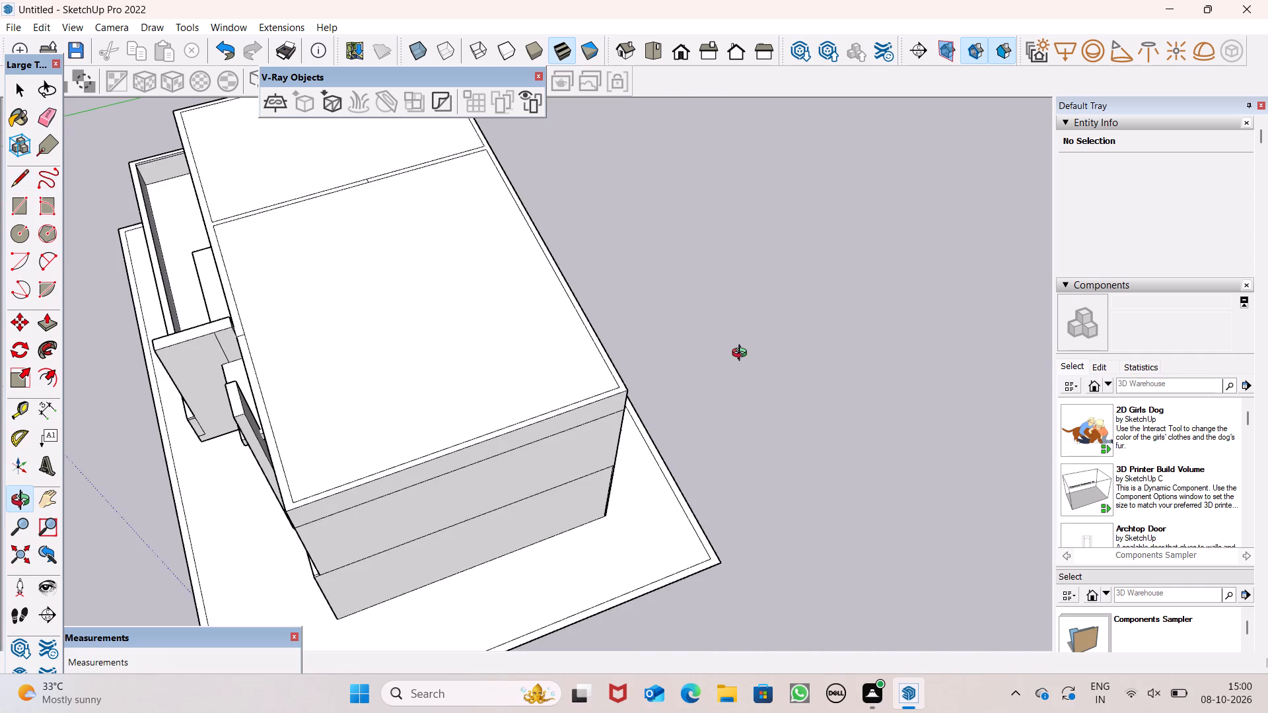
middle_click_drag(742, 355, 240, 473)
scroll(705, 359, "up", 1)
scroll(713, 335, "down", 5)
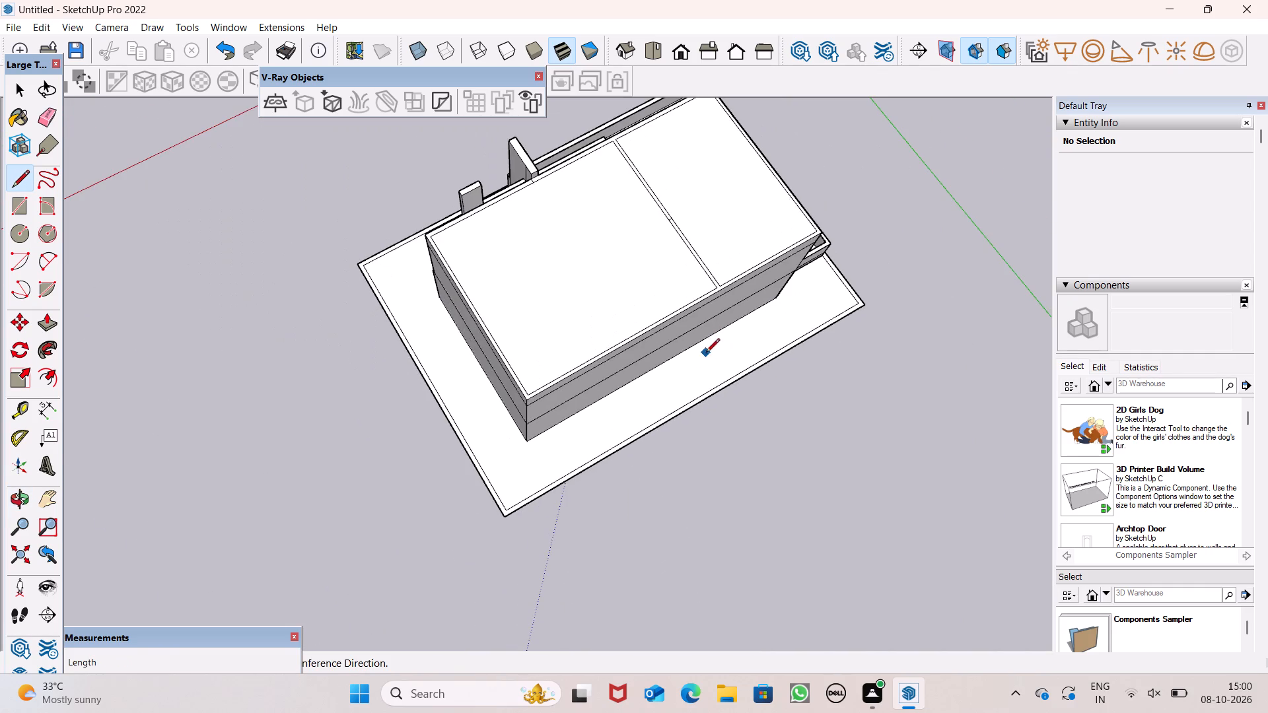
scroll(590, 196, "up", 6)
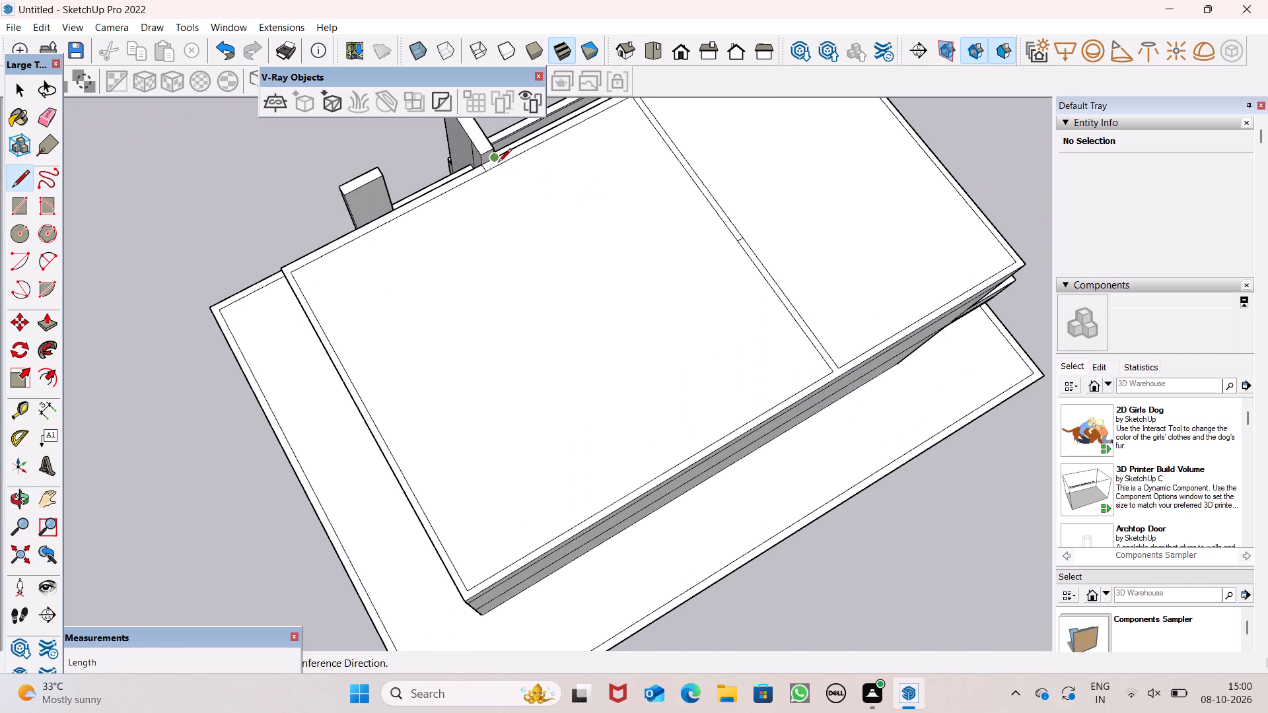
scroll(574, 330, "down", 2)
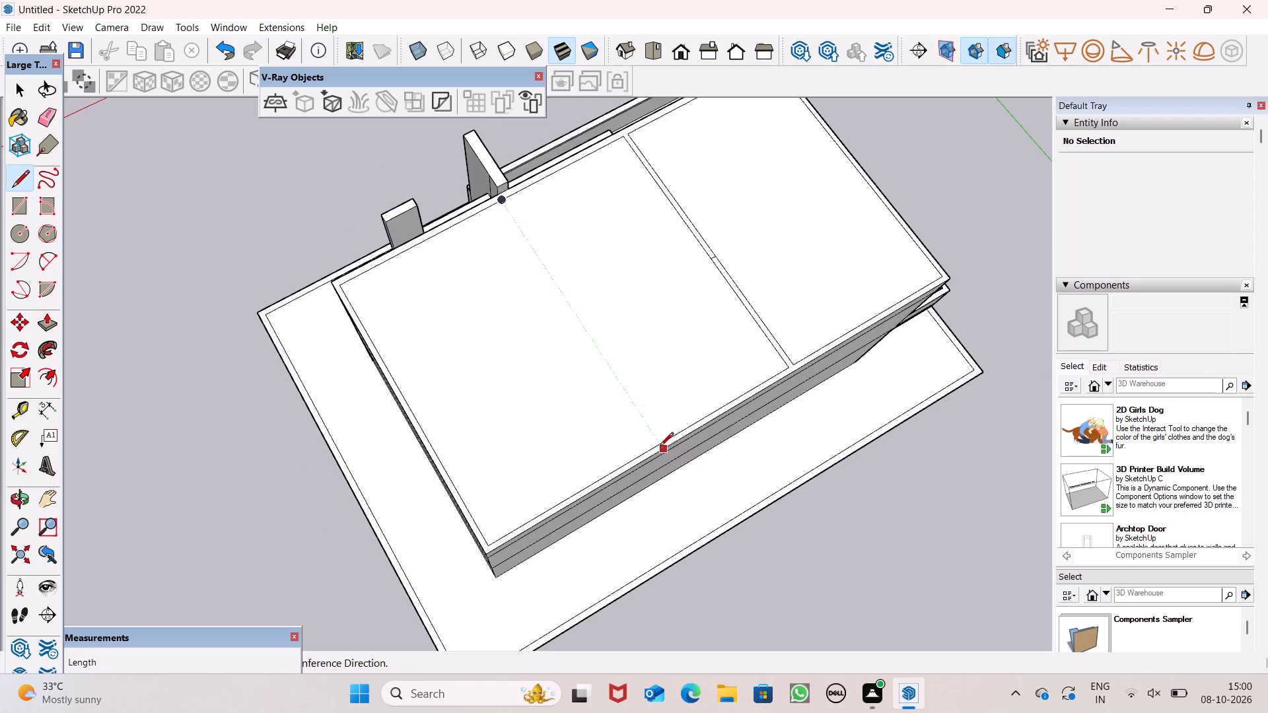
scroll(660, 447, "up", 7)
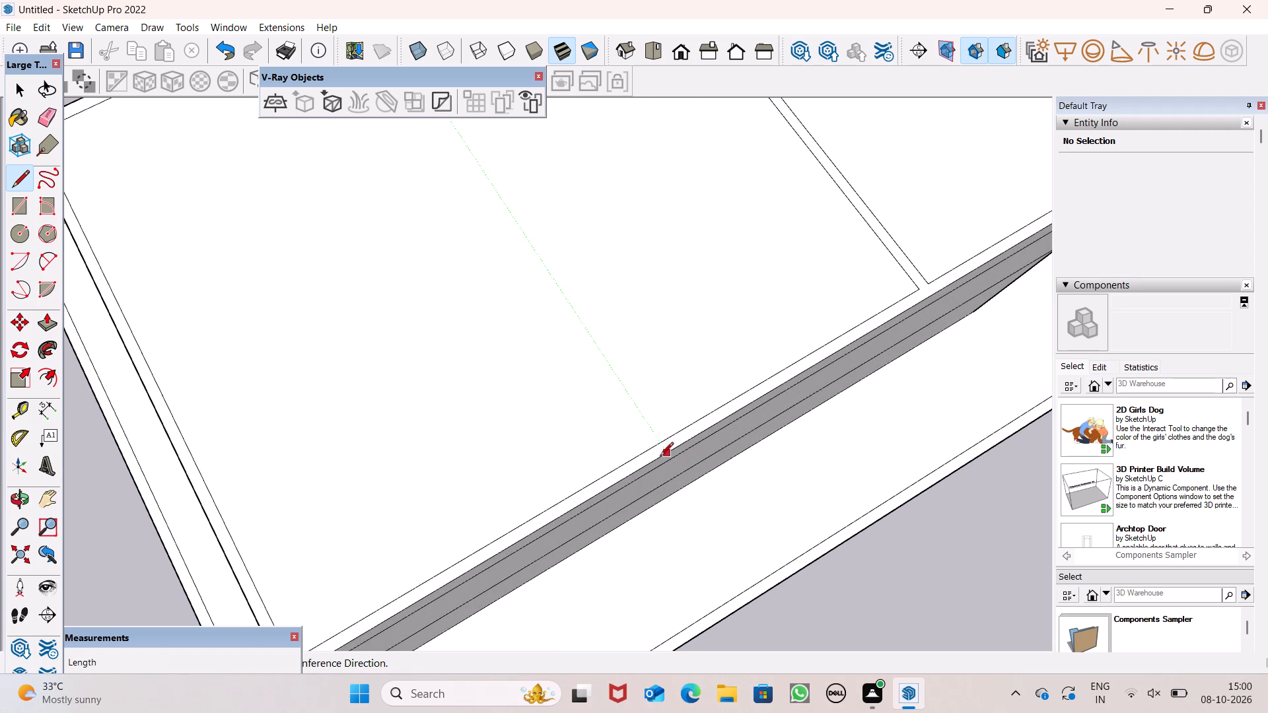
scroll(663, 446, "down", 8)
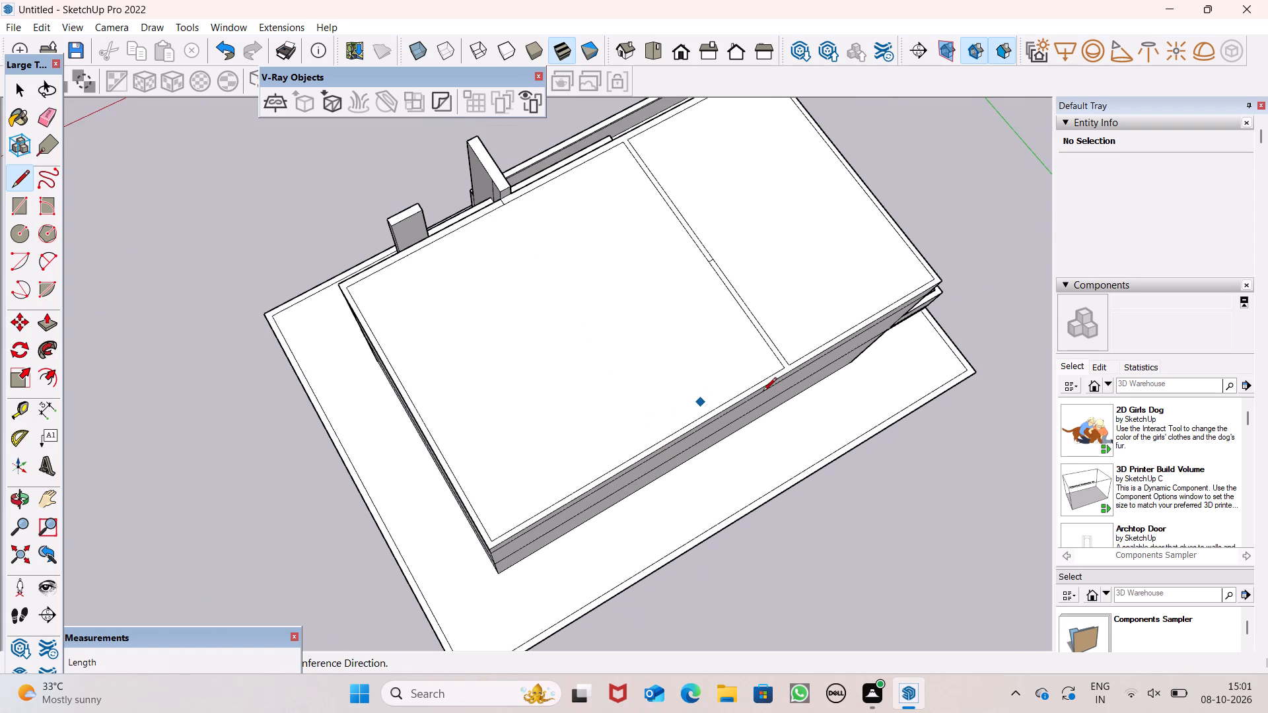
scroll(794, 365, "up", 4)
scroll(780, 411, "down", 7)
middle_click_drag(808, 411, 803, 413)
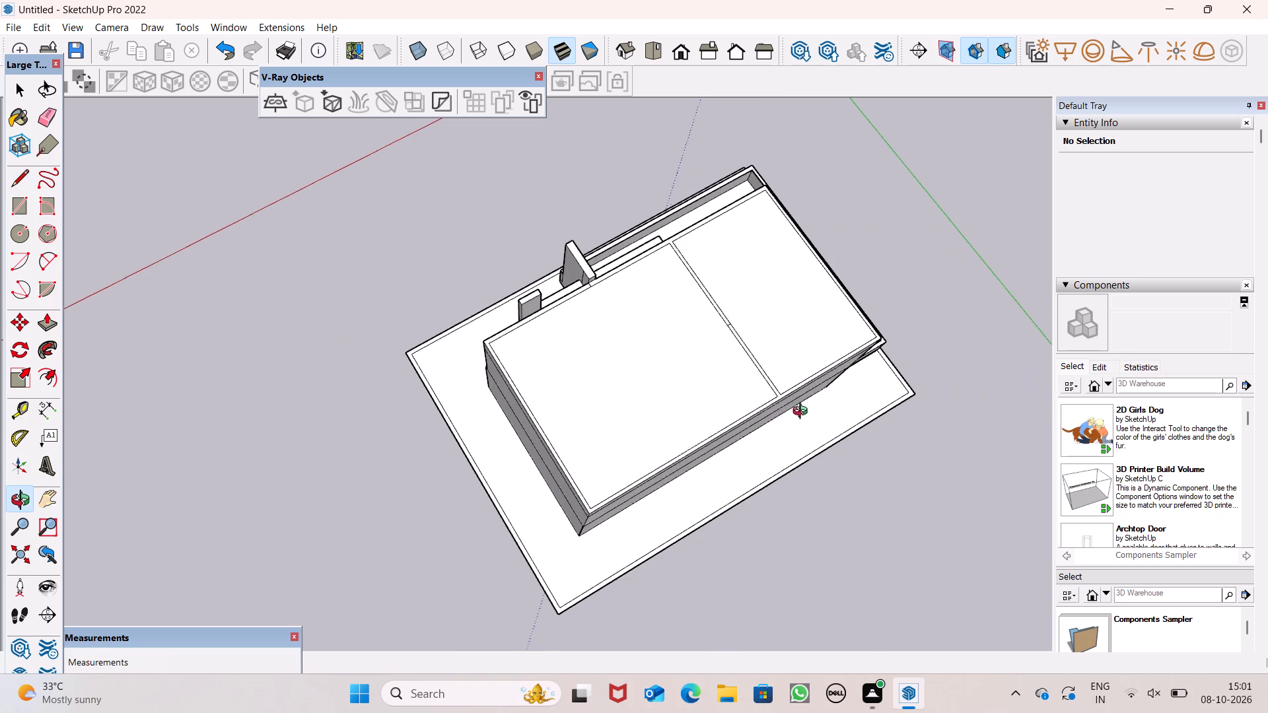
middle_click_drag(803, 413, 794, 415)
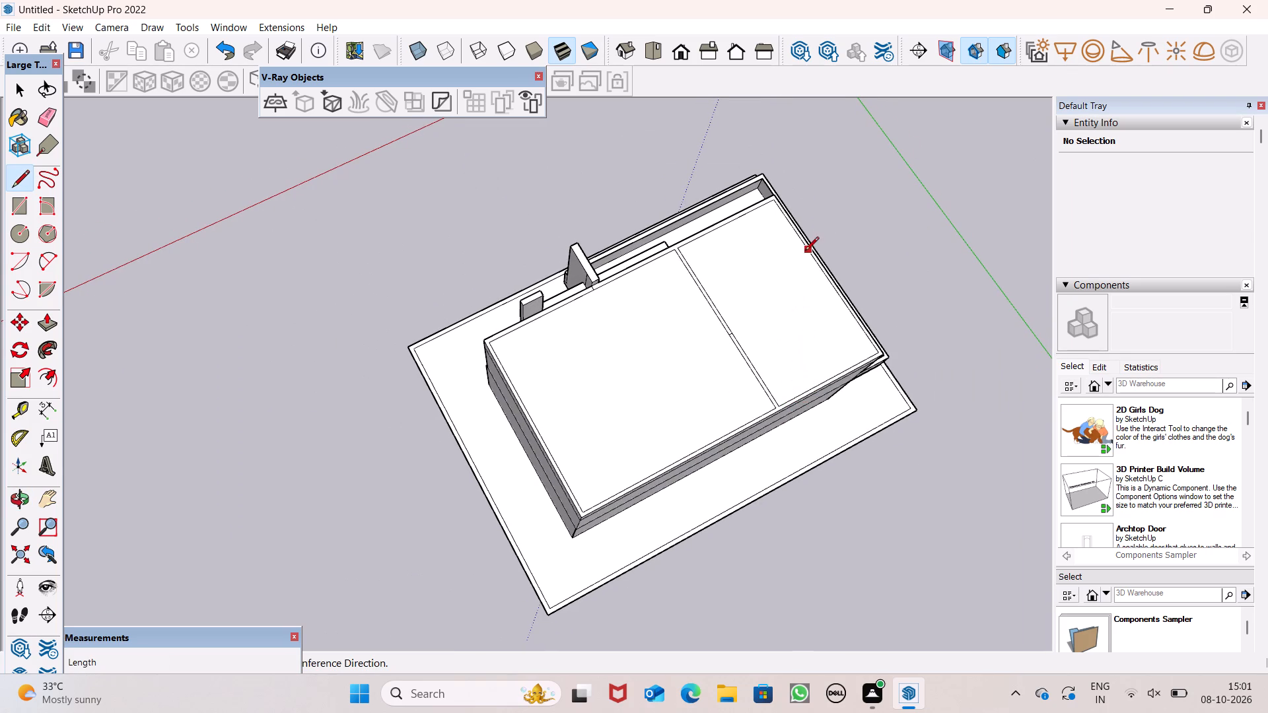
middle_click_drag(758, 406, 868, 425)
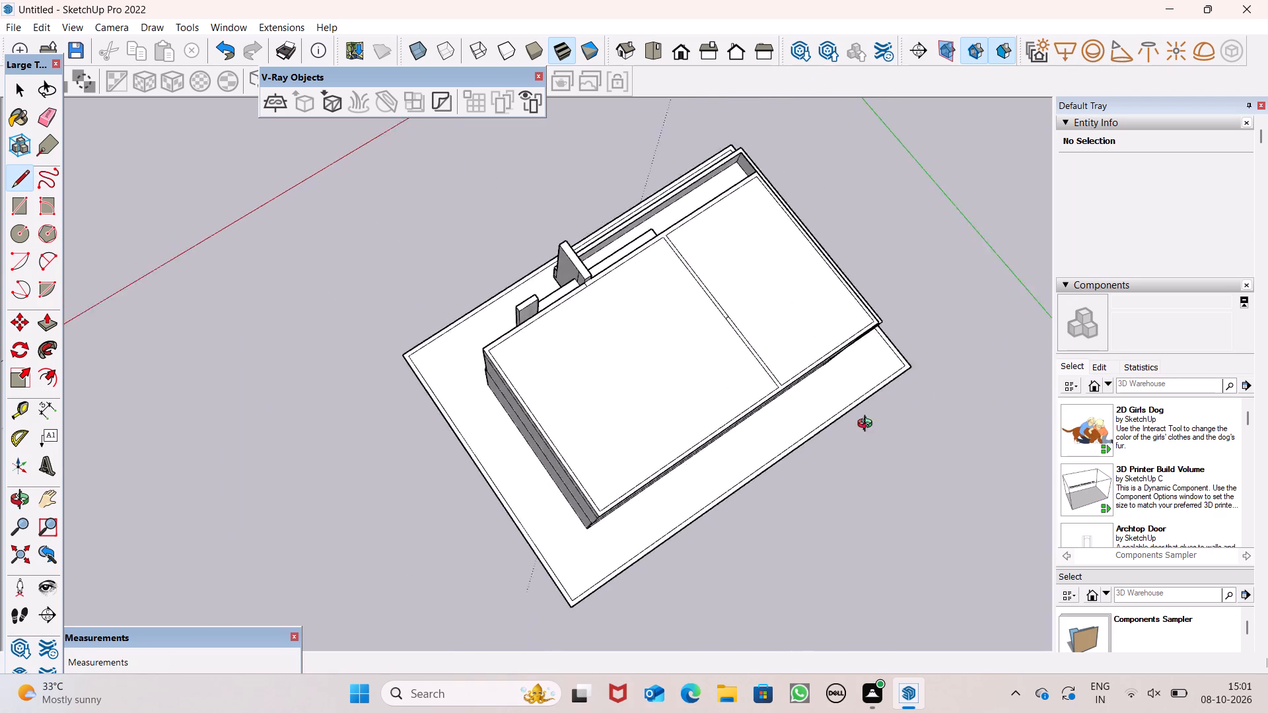
middle_click_drag(868, 425, 1247, 191)
middle_click_drag(464, 343, 1160, 141)
scroll(1132, 156, "up", 1)
scroll(289, 234, "up", 3)
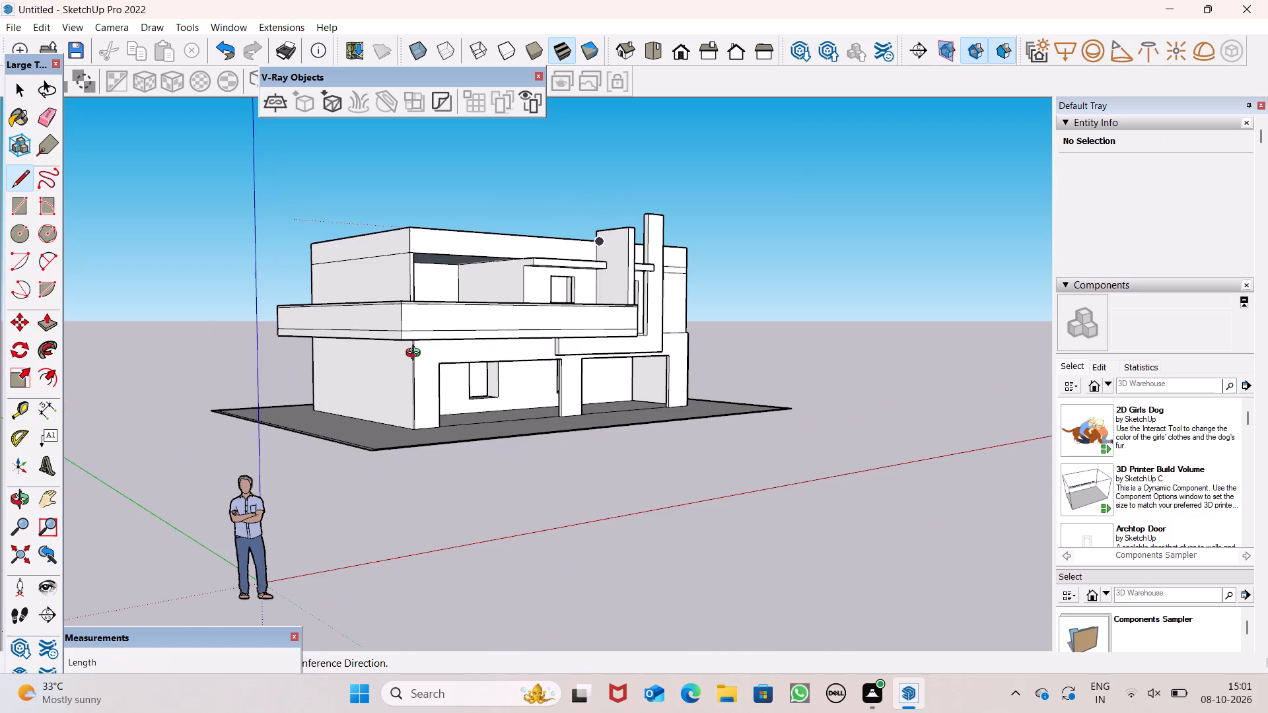
Draw a short line across the rear parapet top from the inner corner at the balcony end, extending the side parapet's inner edge.
middle_click_drag(375, 285, 592, 481)
scroll(306, 319, "up", 11)
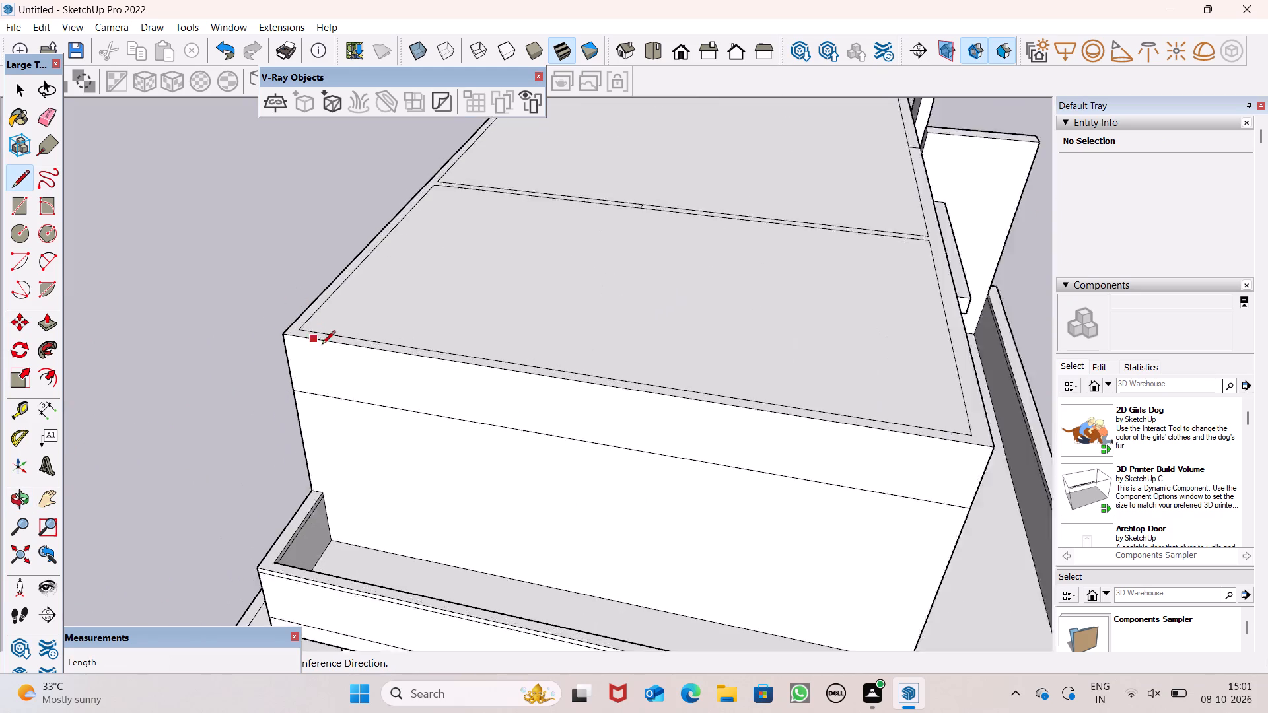
scroll(322, 345, "up", 9)
scroll(269, 322, "up", 4)
left_click(280, 324)
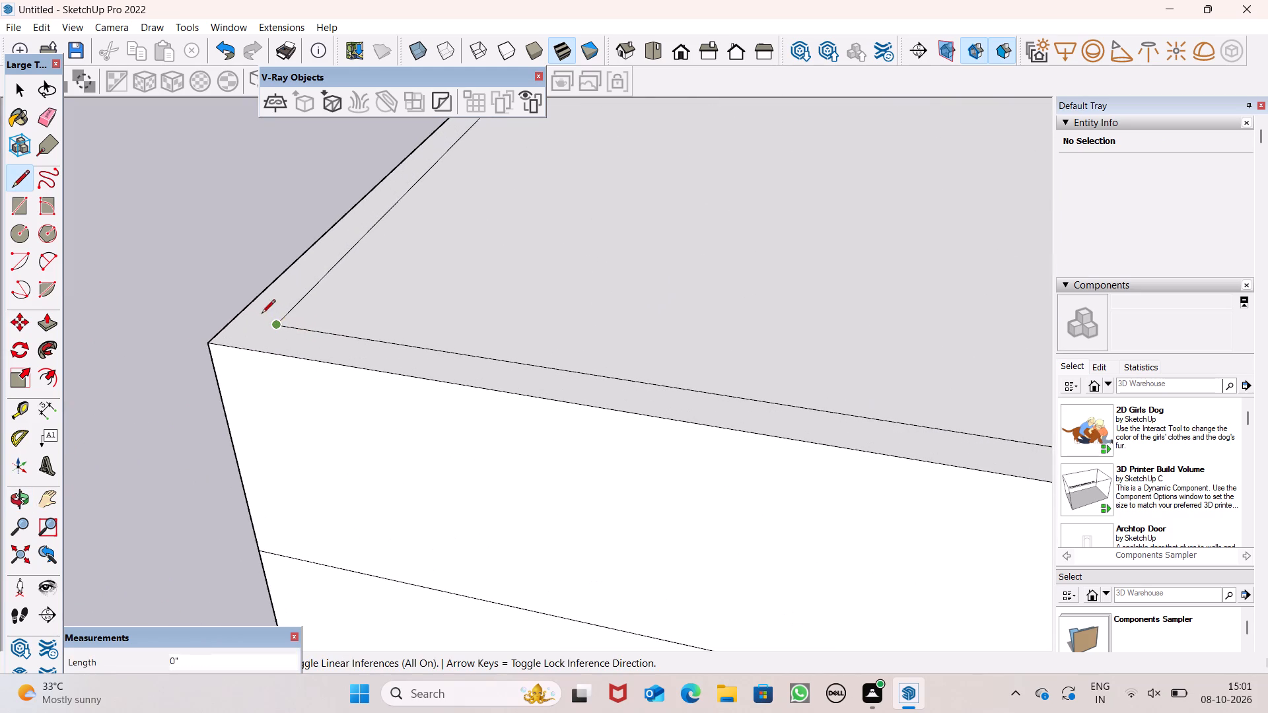
left_click(241, 314)
scroll(206, 269, "down", 2)
key("space")
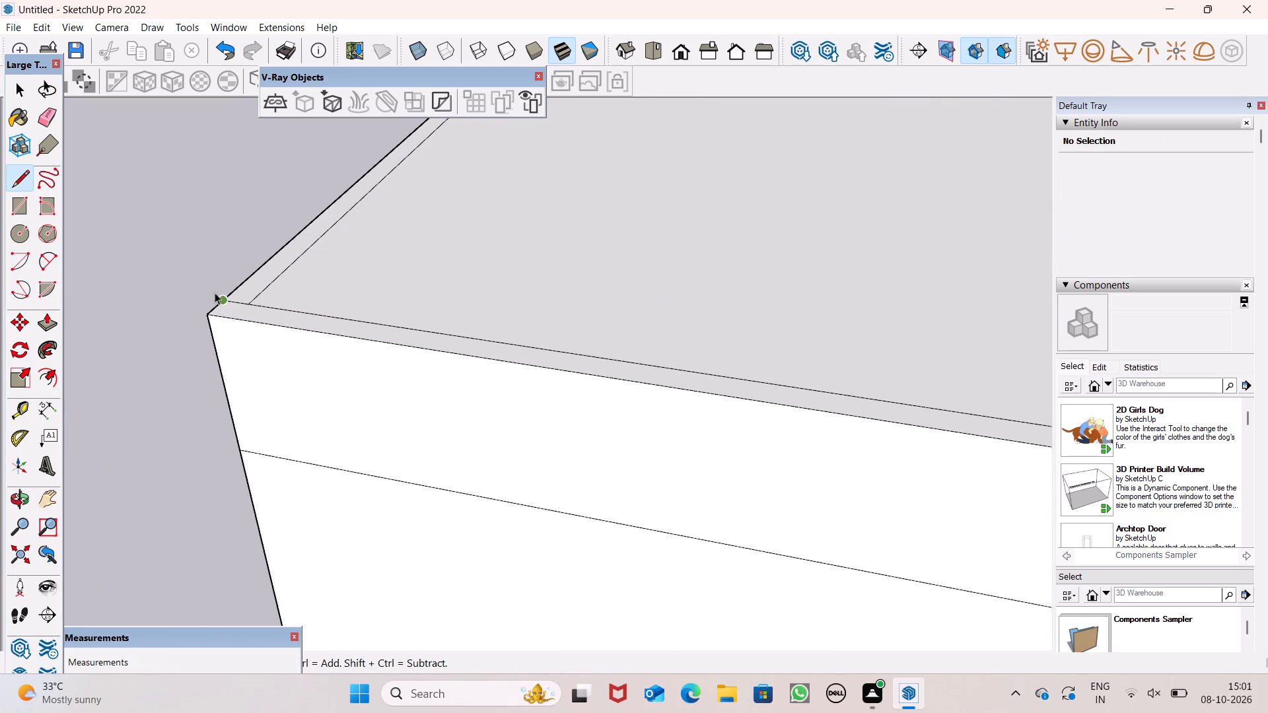
key("space")
Push/Pull the parapet top strip around the roof and its divider up 1'.
scroll(215, 292, "down", 8)
scroll(265, 239, "down", 1)
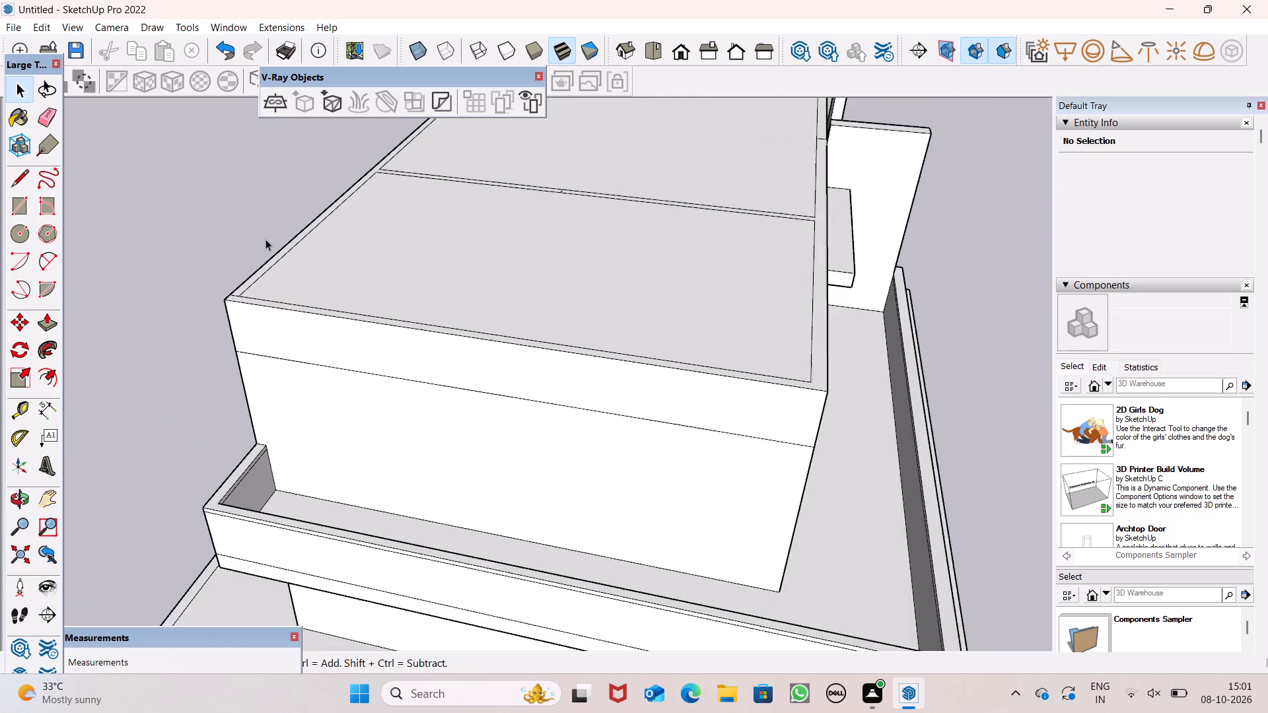
scroll(265, 239, "down", 1)
middle_click_drag(571, 329, 535, 351)
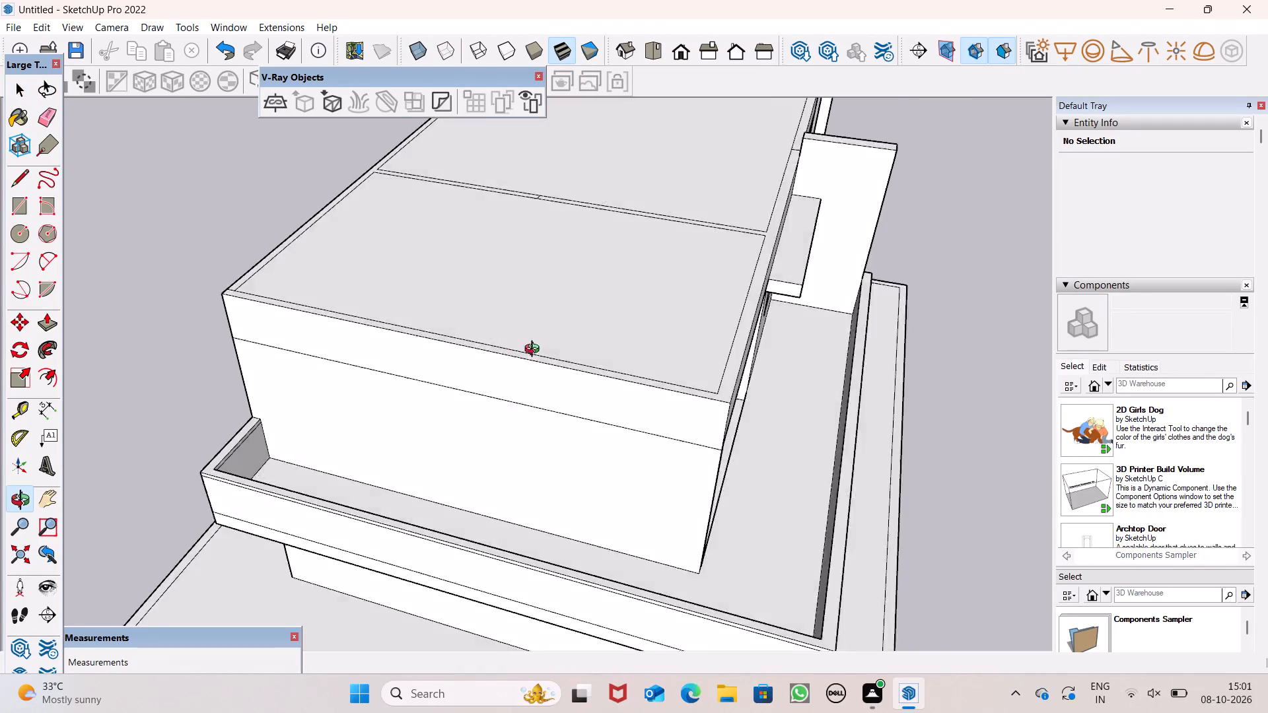
middle_click_drag(535, 351, 244, 374)
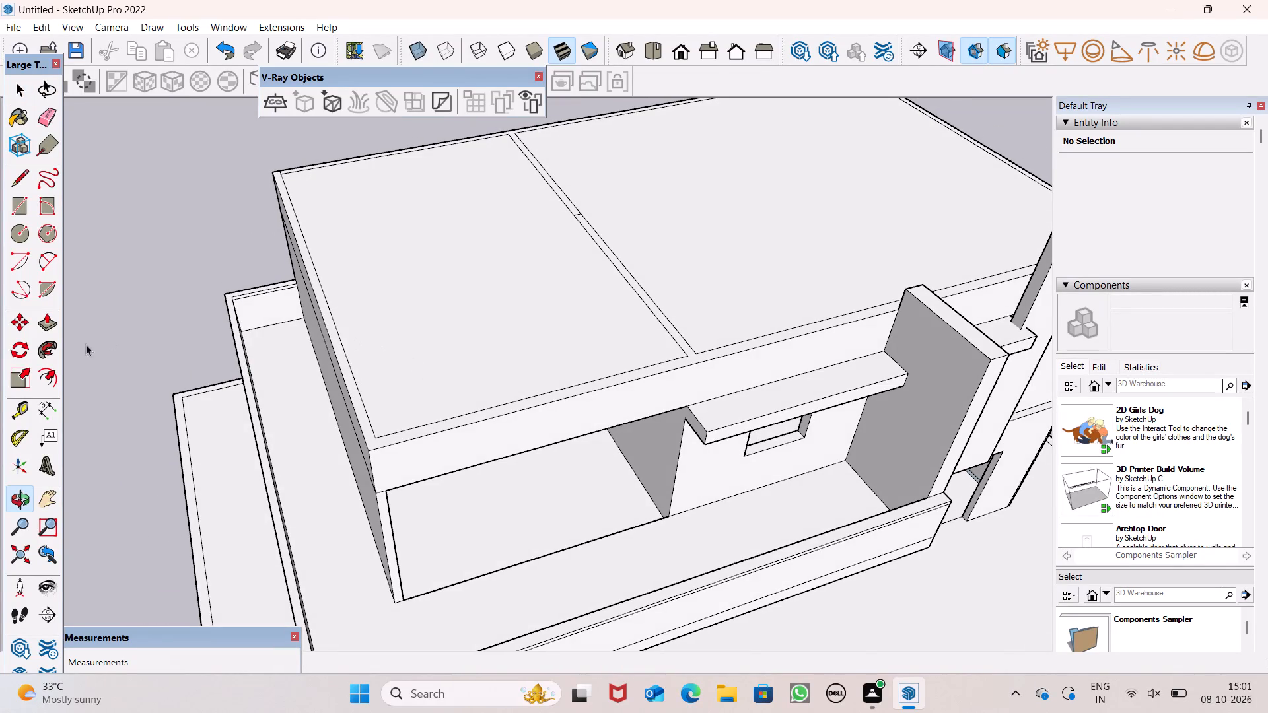
left_click(52, 320)
scroll(378, 415, "up", 4)
scroll(405, 415, "down", 1)
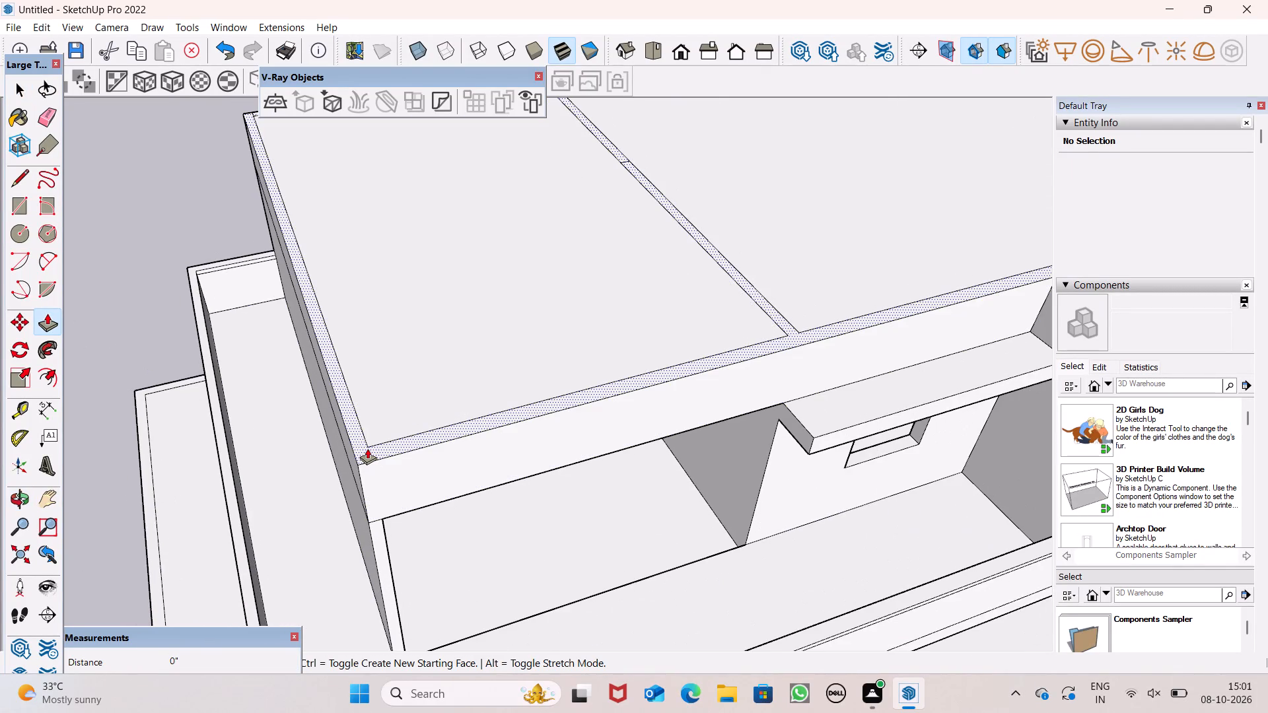
left_click_drag(367, 448, 367, 426)
type("1'")
left_click_drag(367, 426, 365, 425)
key("Return")
scroll(352, 350, "down", 3)
scroll(427, 296, "down", 4)
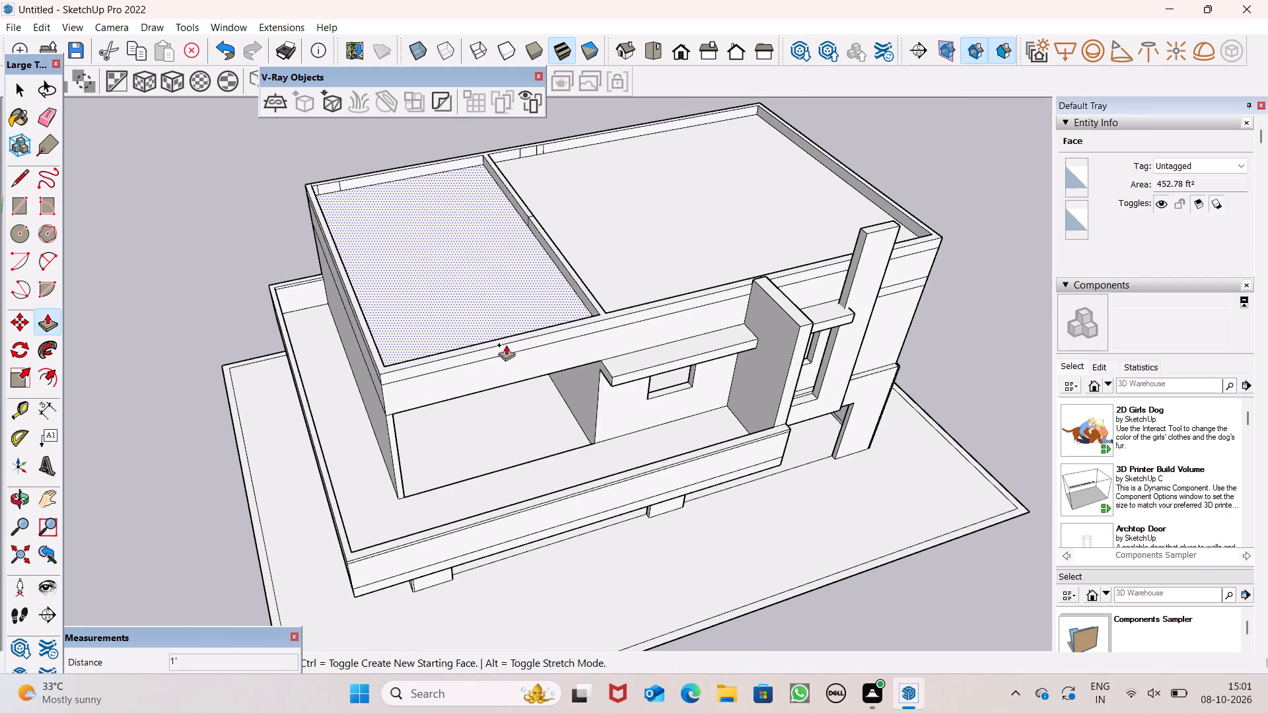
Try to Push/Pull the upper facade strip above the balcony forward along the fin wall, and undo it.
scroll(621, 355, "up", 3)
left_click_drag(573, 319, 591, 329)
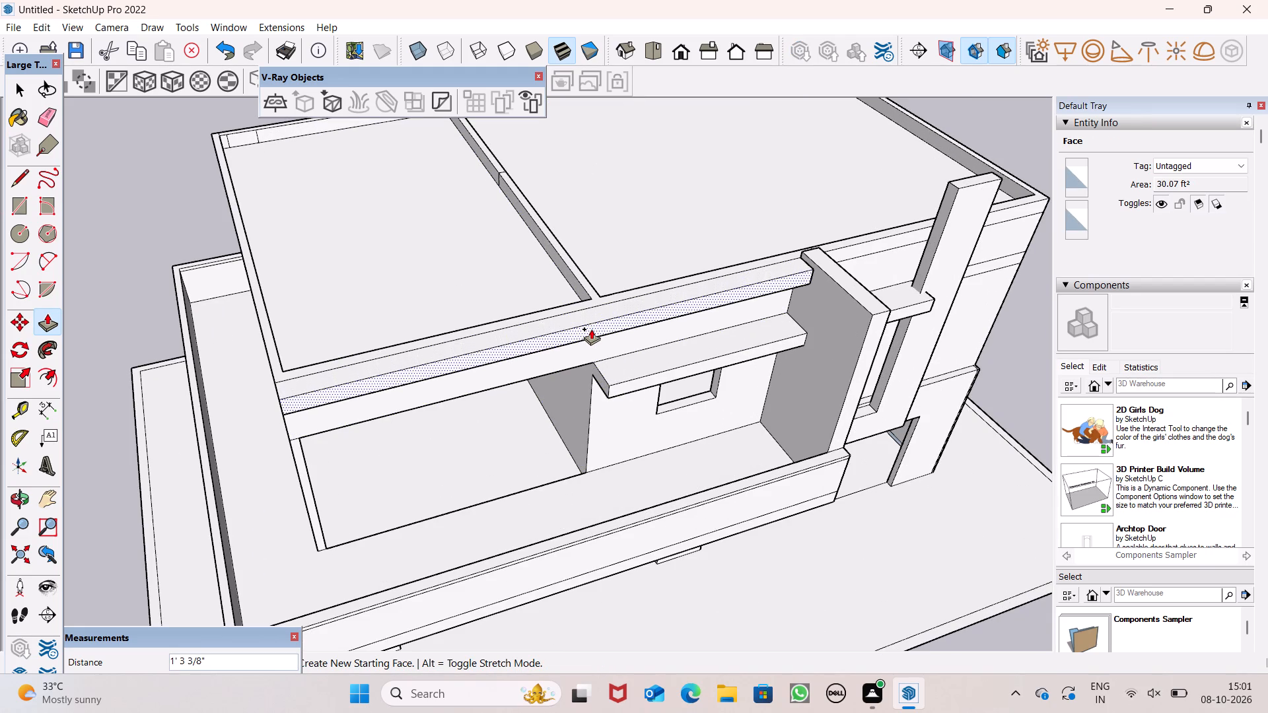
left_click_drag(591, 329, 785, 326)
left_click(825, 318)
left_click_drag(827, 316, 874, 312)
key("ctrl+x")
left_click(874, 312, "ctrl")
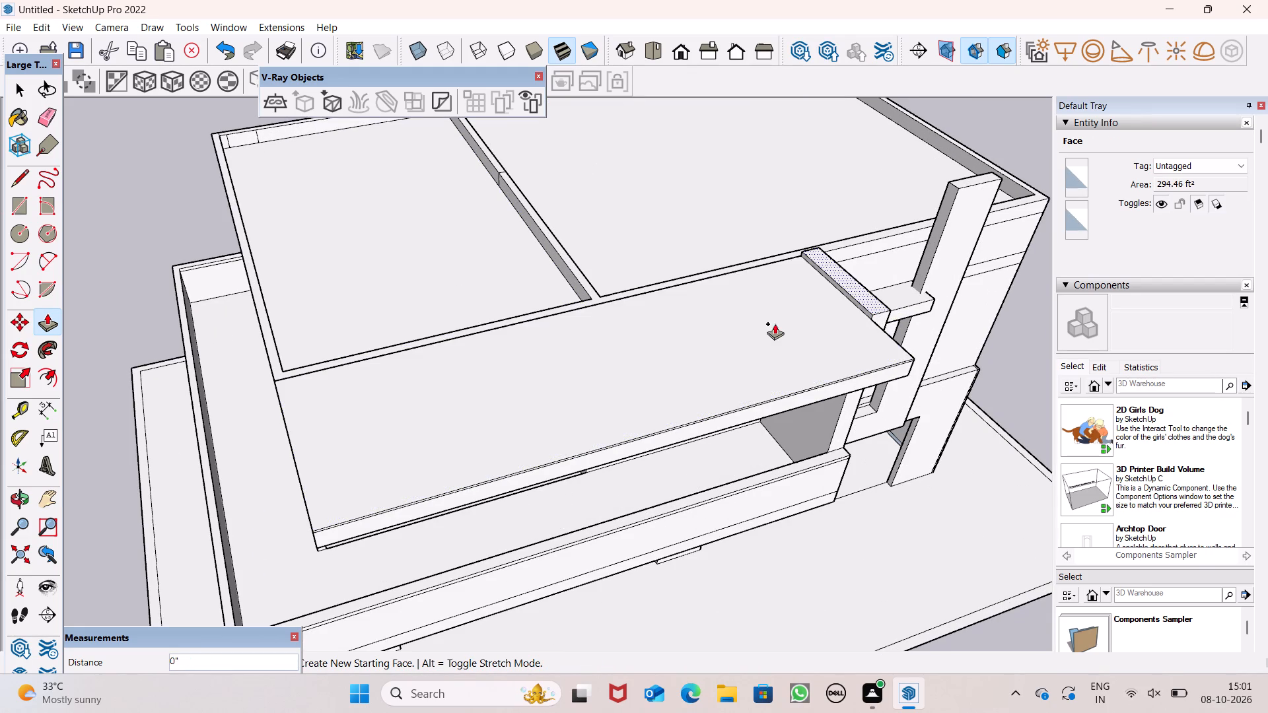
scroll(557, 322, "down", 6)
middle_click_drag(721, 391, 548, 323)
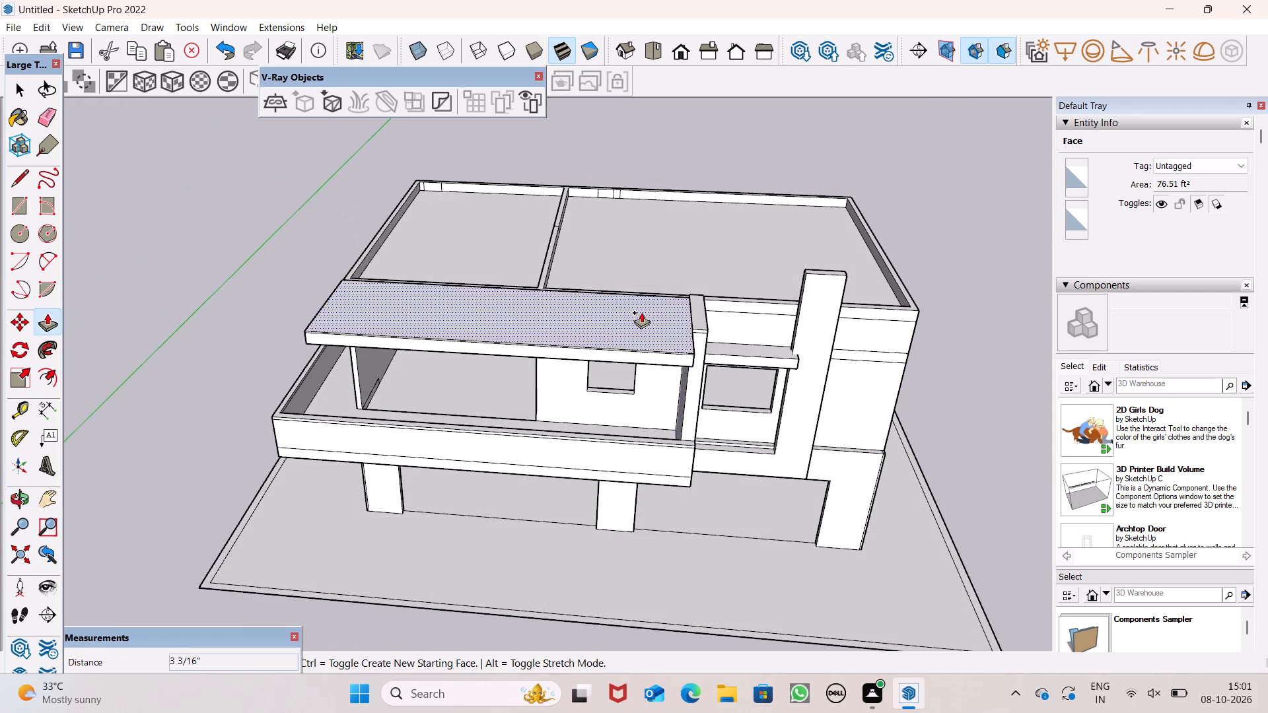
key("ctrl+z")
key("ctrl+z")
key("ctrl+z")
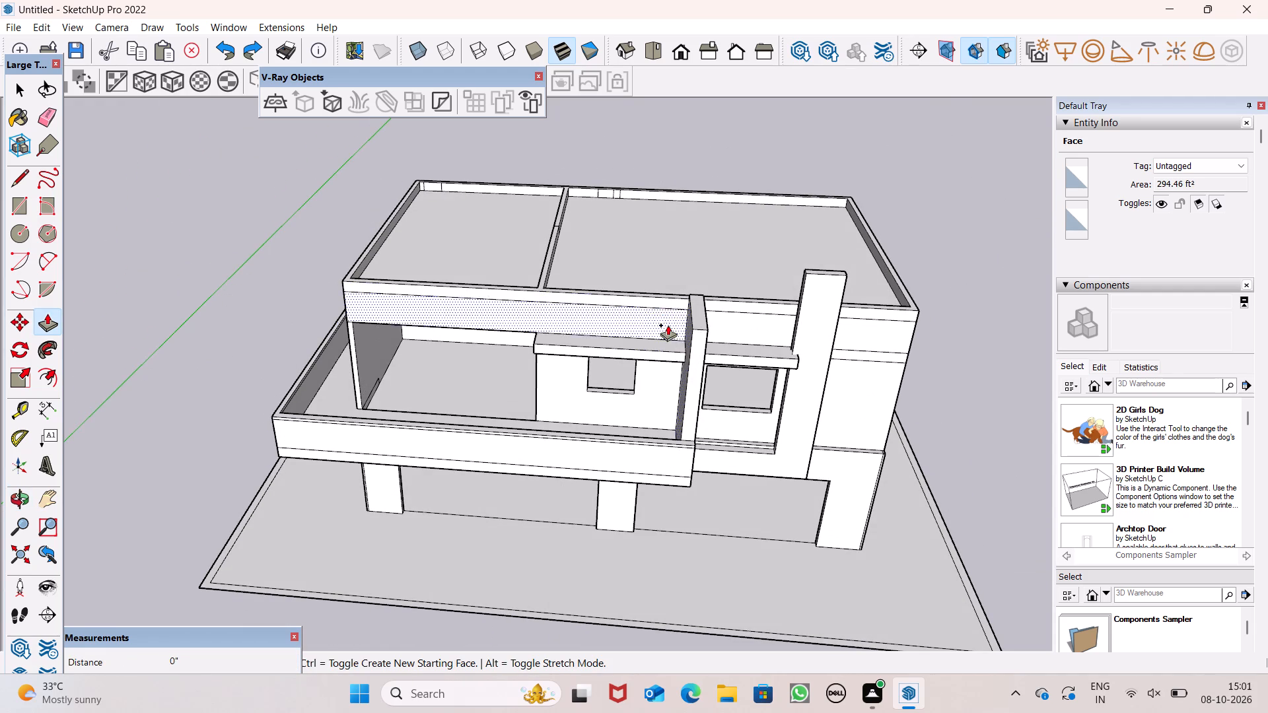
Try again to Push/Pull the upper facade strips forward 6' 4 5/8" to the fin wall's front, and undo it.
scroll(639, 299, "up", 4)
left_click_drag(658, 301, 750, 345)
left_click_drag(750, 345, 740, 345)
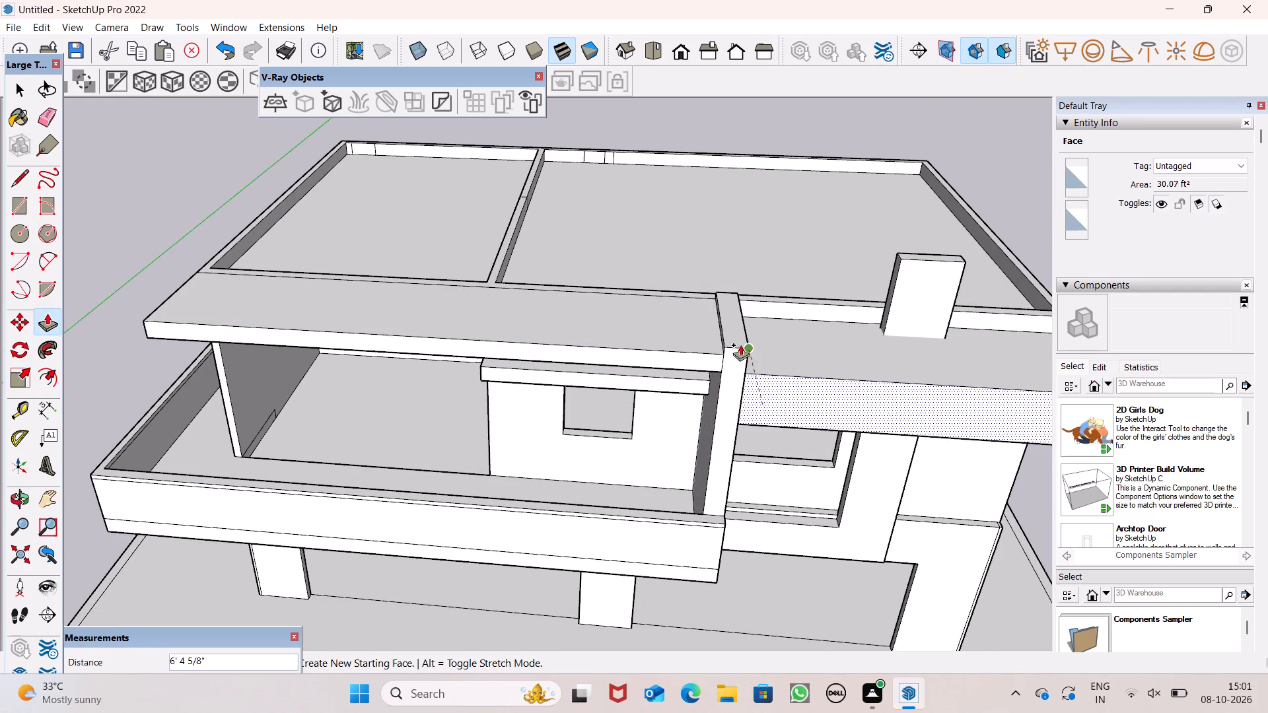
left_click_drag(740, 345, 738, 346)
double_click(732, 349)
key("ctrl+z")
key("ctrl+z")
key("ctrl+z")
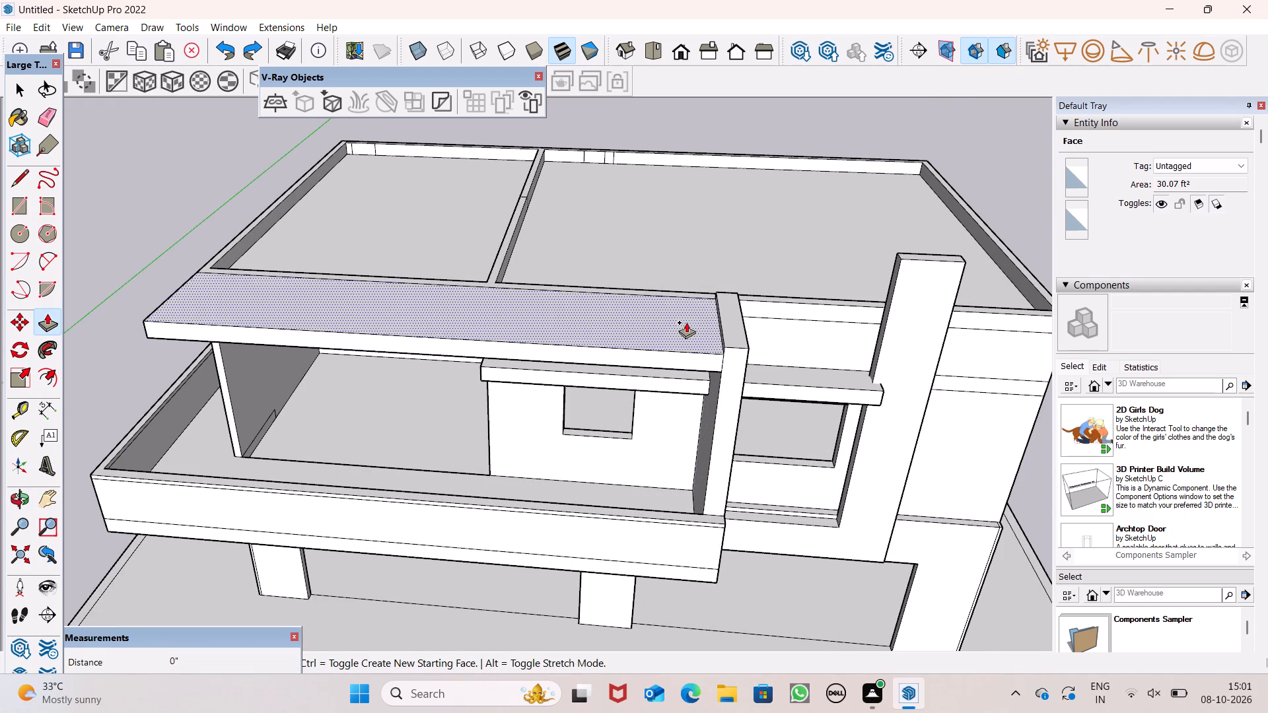
Push/Pull the upper parapet strip above the balcony forward 6' 4 5/8" toward the fin wall's front edge to form an overhang.
left_click_drag(644, 302, 725, 344)
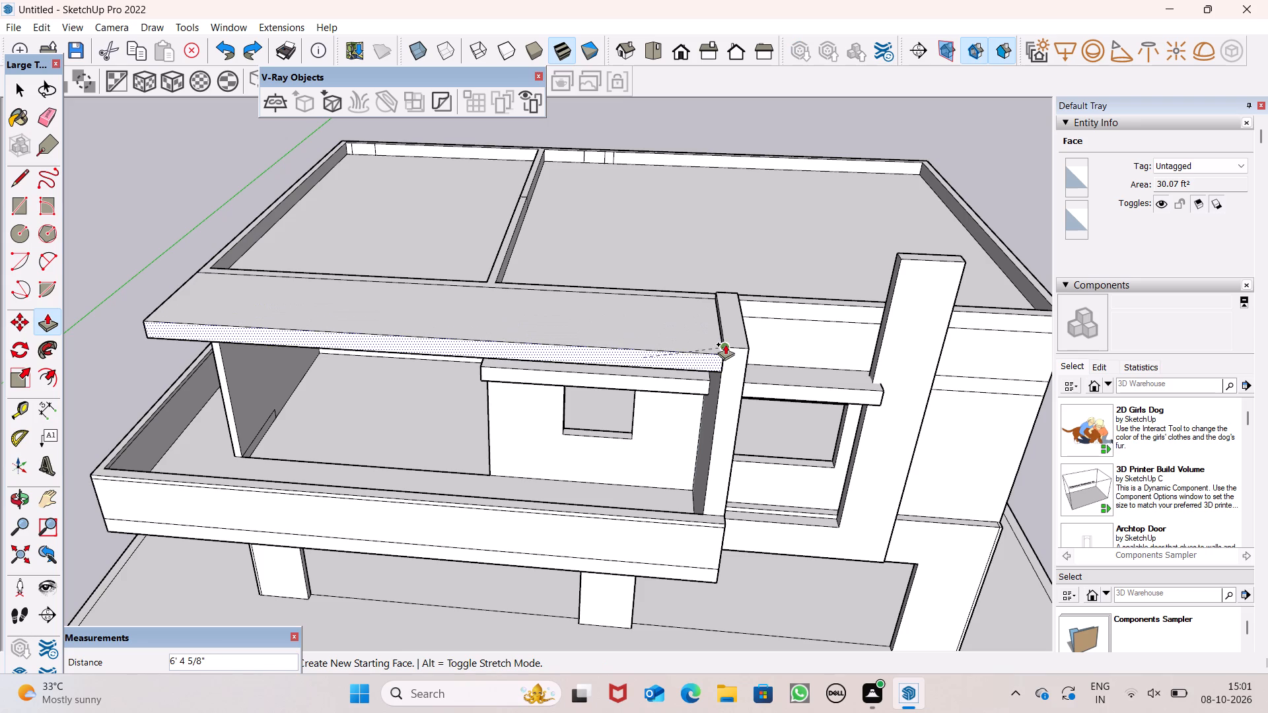
left_click_drag(725, 344, 726, 345)
scroll(645, 327, "down", 1)
middle_click_drag(727, 395, 573, 311)
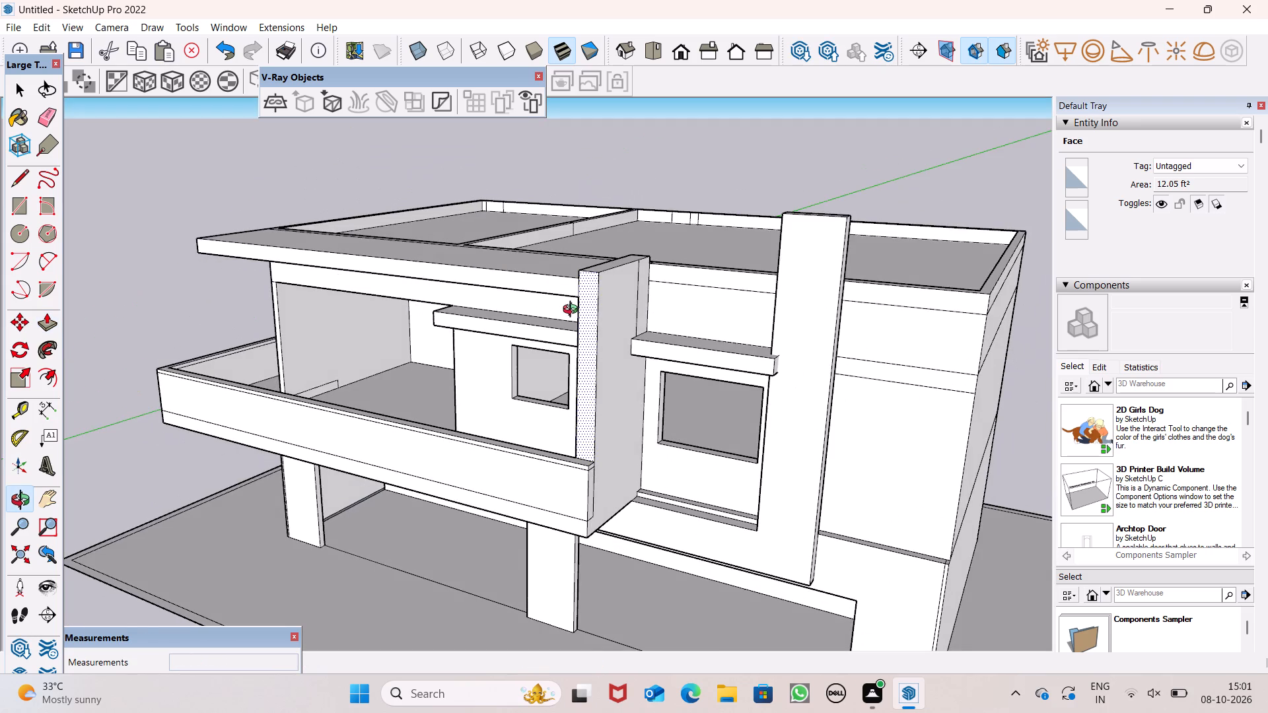
Push/Pull the top face of the overhang above the balcony up 4 7/8" to the fin wall's top.
middle_click_drag(573, 311, 624, 307)
scroll(636, 268, "up", 2)
middle_click_drag(678, 254, 708, 228)
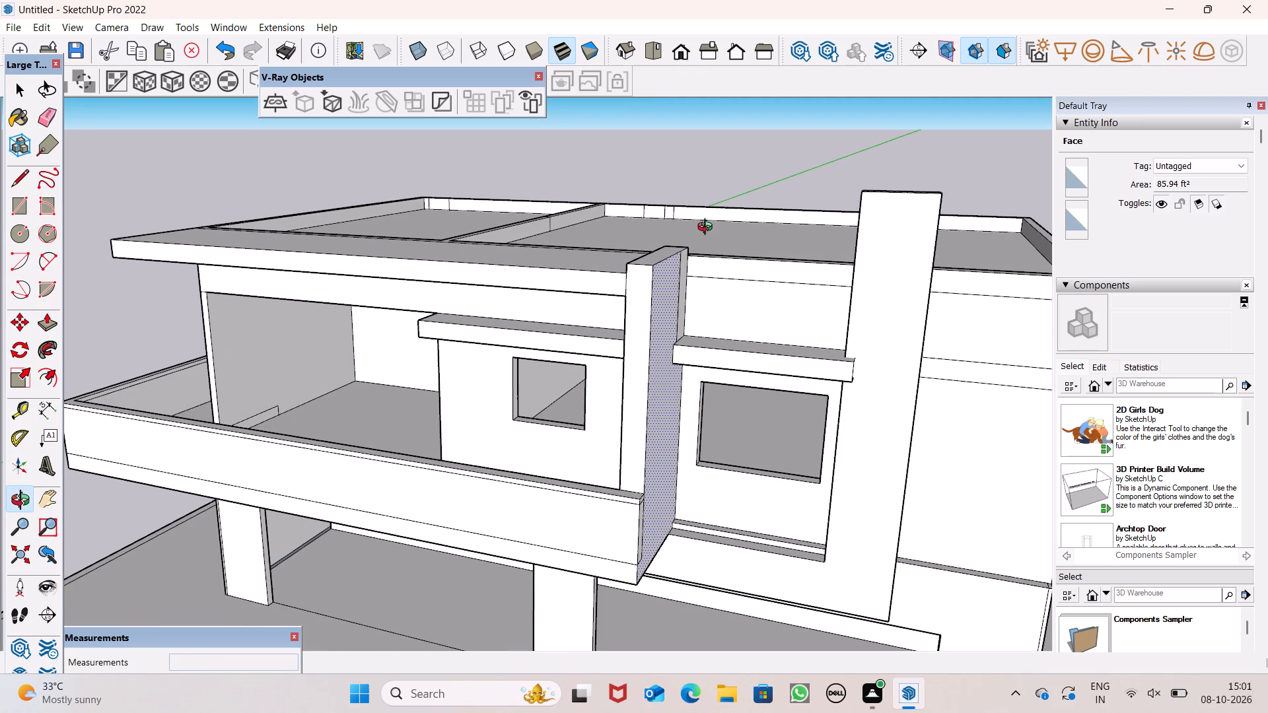
middle_click_drag(708, 228, 725, 405)
scroll(680, 394, "up", 4)
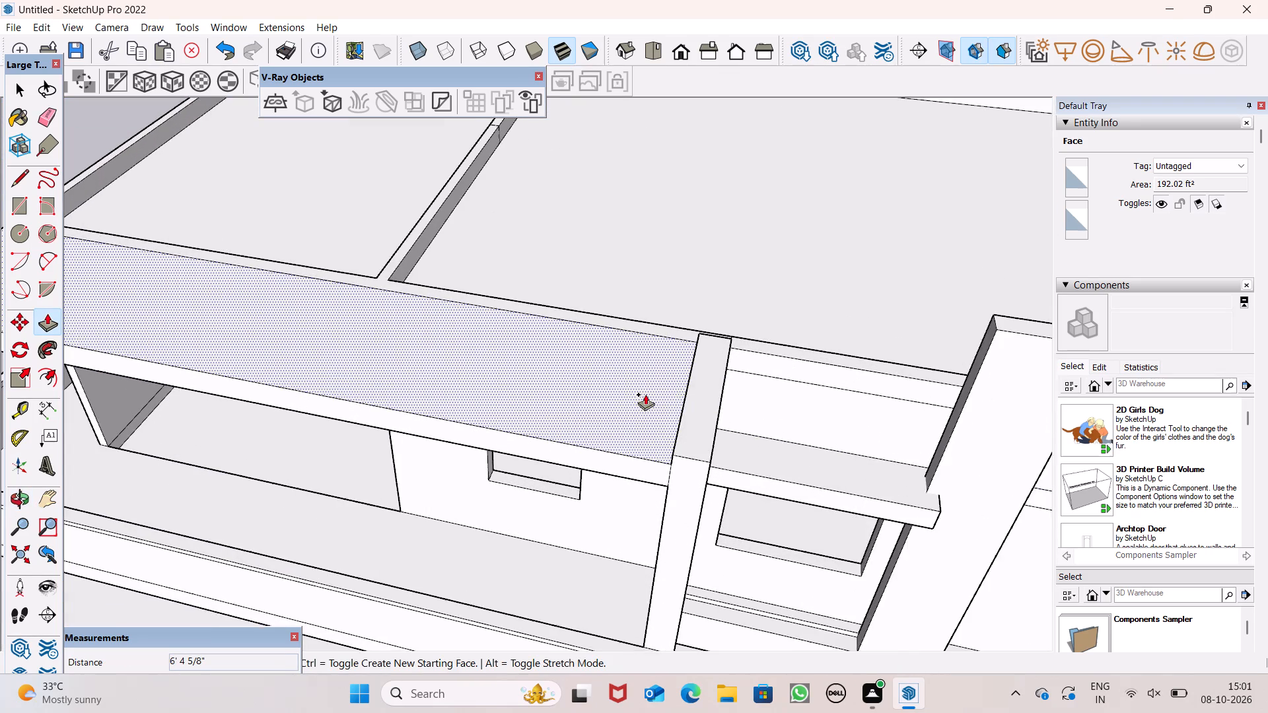
left_click_drag(647, 393, 695, 399)
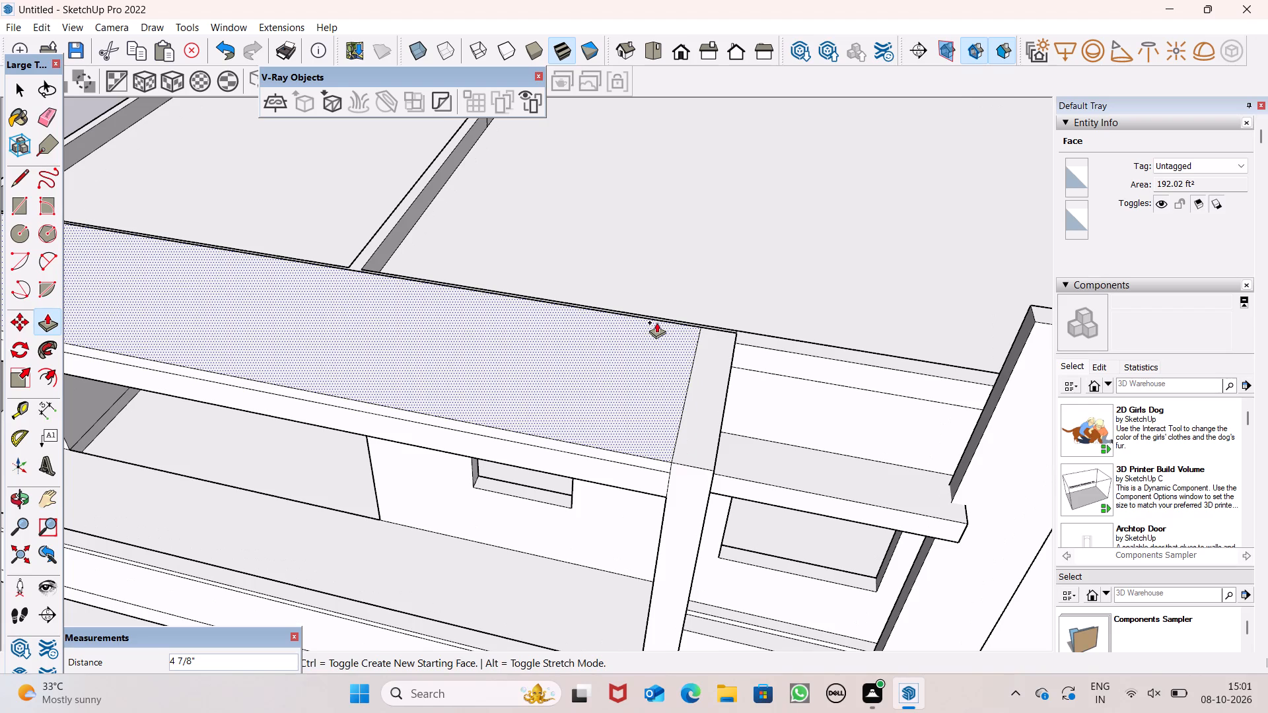
Push/Pull the roof parapet's top strip up 4 7/8" level with the top of the balcony overhang.
scroll(662, 333, "down", 6)
scroll(415, 233, "down", 1)
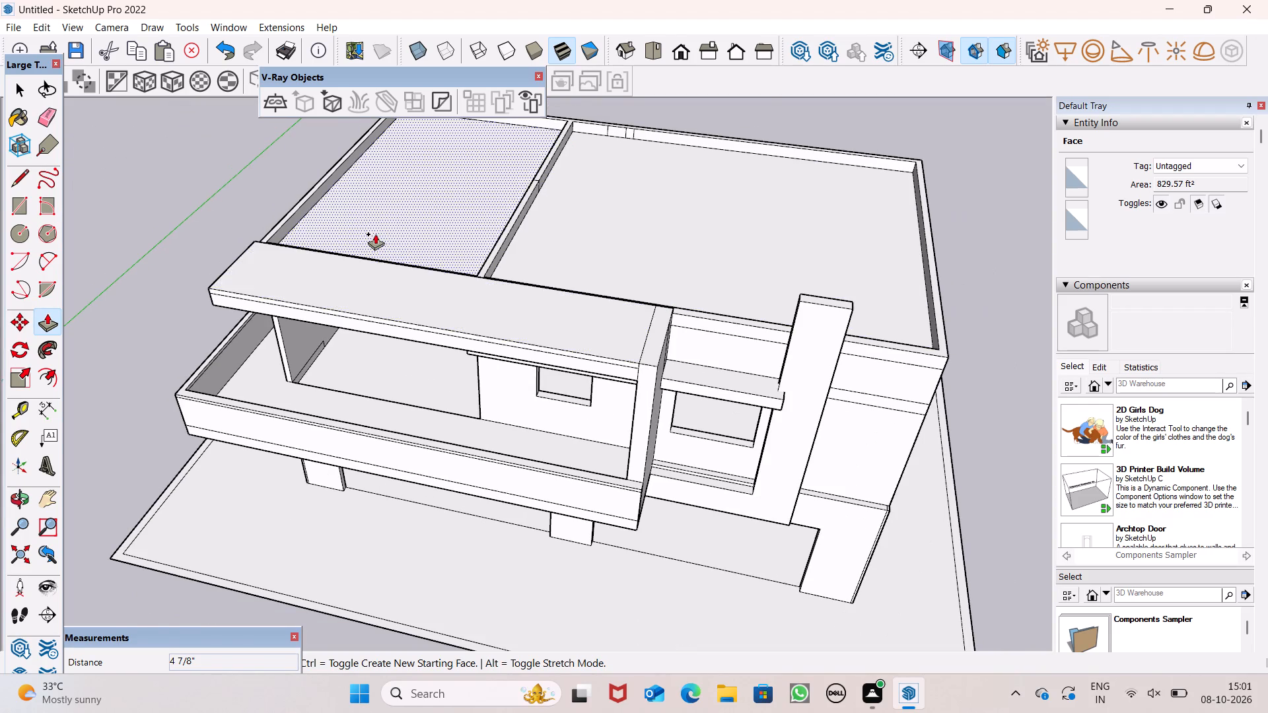
middle_click_drag(400, 260, 855, 271)
scroll(418, 510, "up", 3)
middle_click_drag(522, 458, 587, 429)
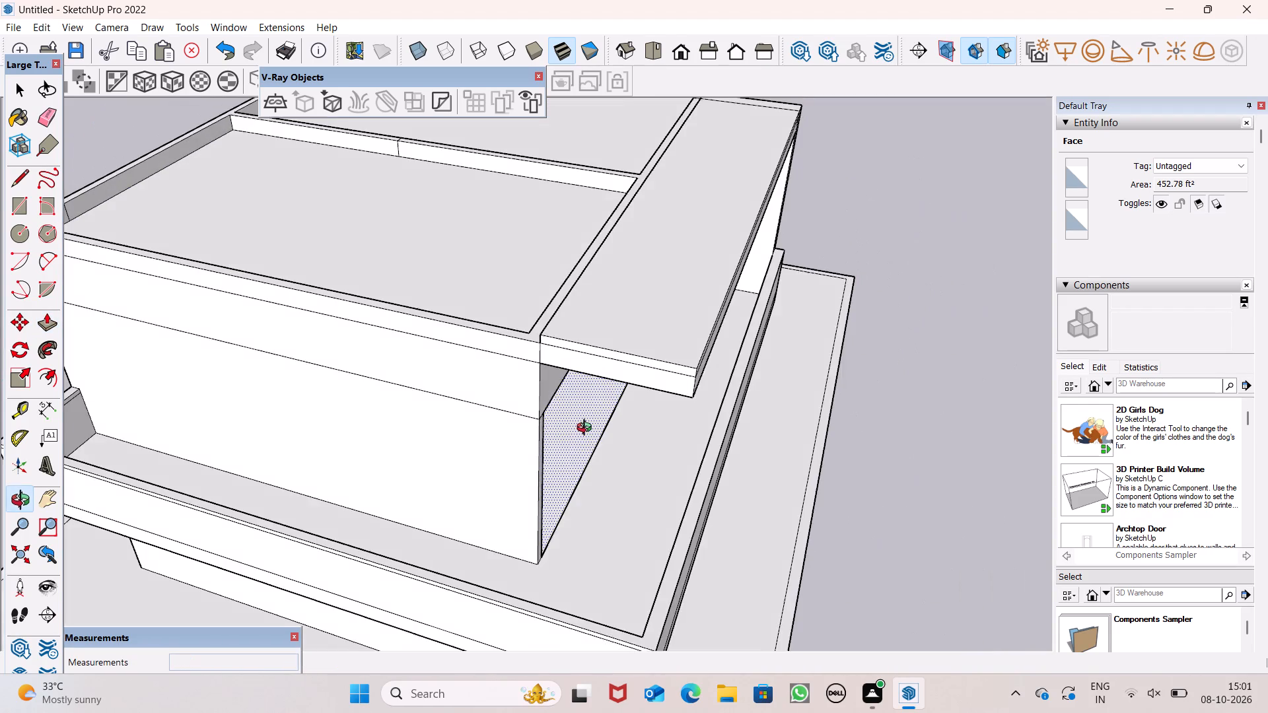
middle_click_drag(587, 429, 598, 417)
scroll(538, 322, "down", 4)
middle_click_drag(624, 357, 732, 378)
scroll(660, 325, "up", 2)
scroll(660, 325, "down", 1)
scroll(660, 325, "up", 1)
scroll(660, 325, "down", 1)
scroll(660, 325, "up", 7)
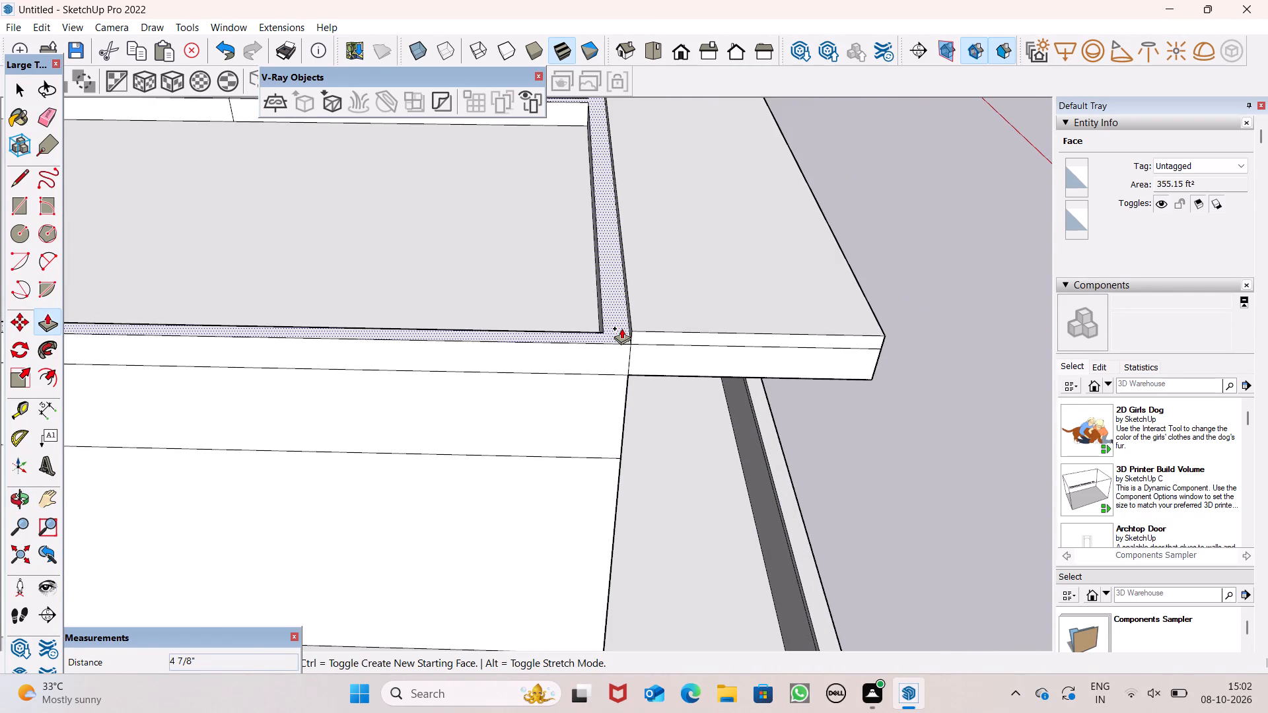
left_click_drag(621, 328, 632, 322)
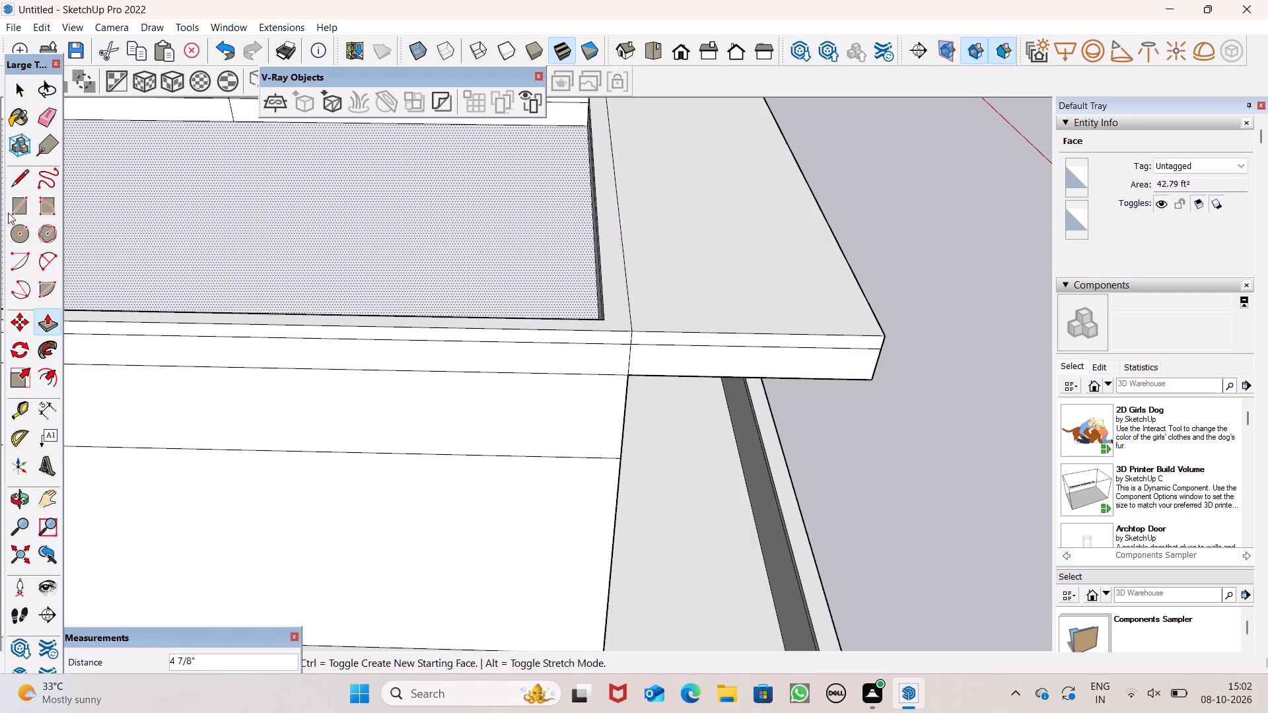
Erase the leftover horizontal and vertical seam edges on the side face where the parapet meets the overhang's end.
left_click(21, 180)
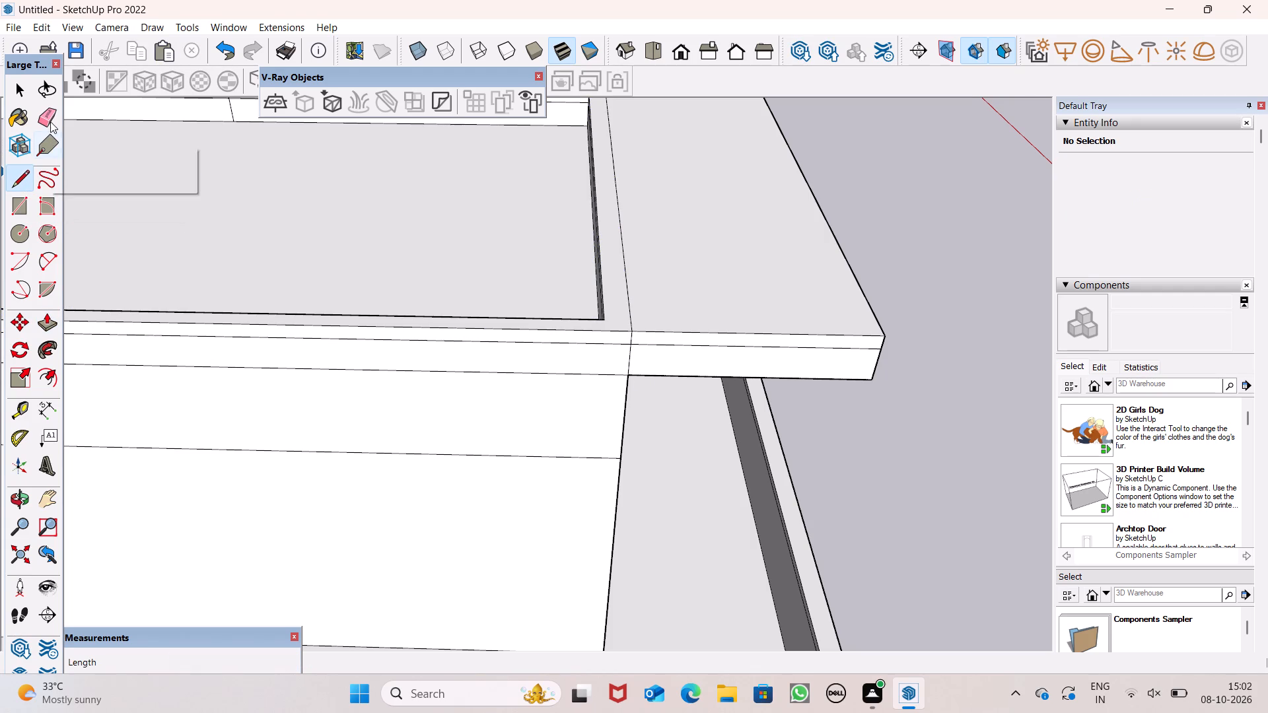
left_click(50, 120)
double_click(558, 342)
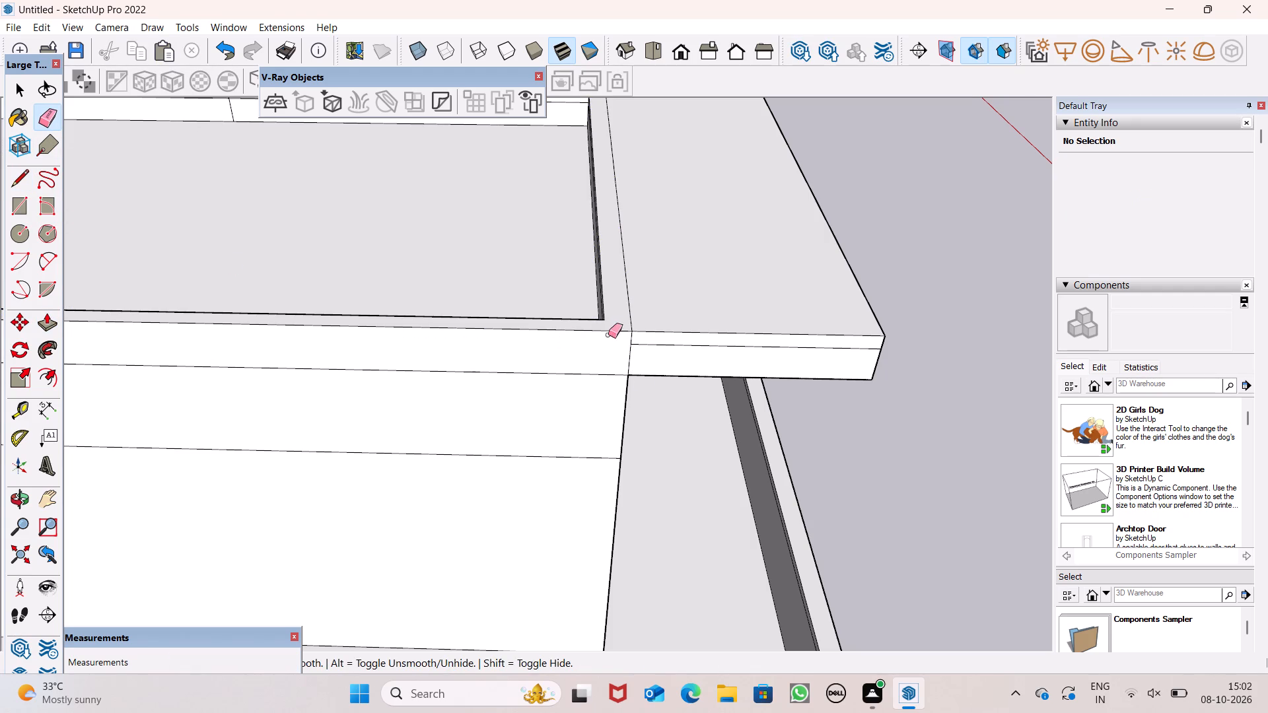
scroll(643, 360, "up", 3)
scroll(575, 312, "down", 5)
scroll(575, 312, "up", 1)
scroll(576, 312, "down", 1)
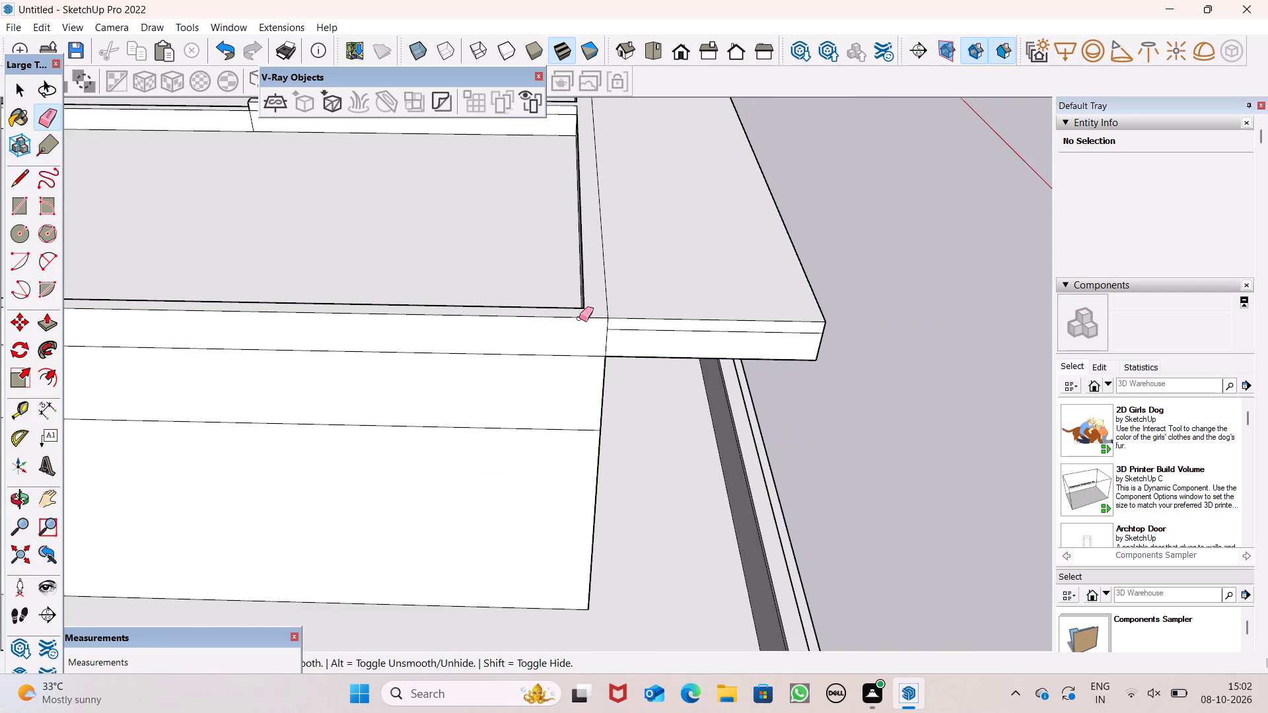
left_click(630, 327)
left_click_drag(600, 333, 589, 337)
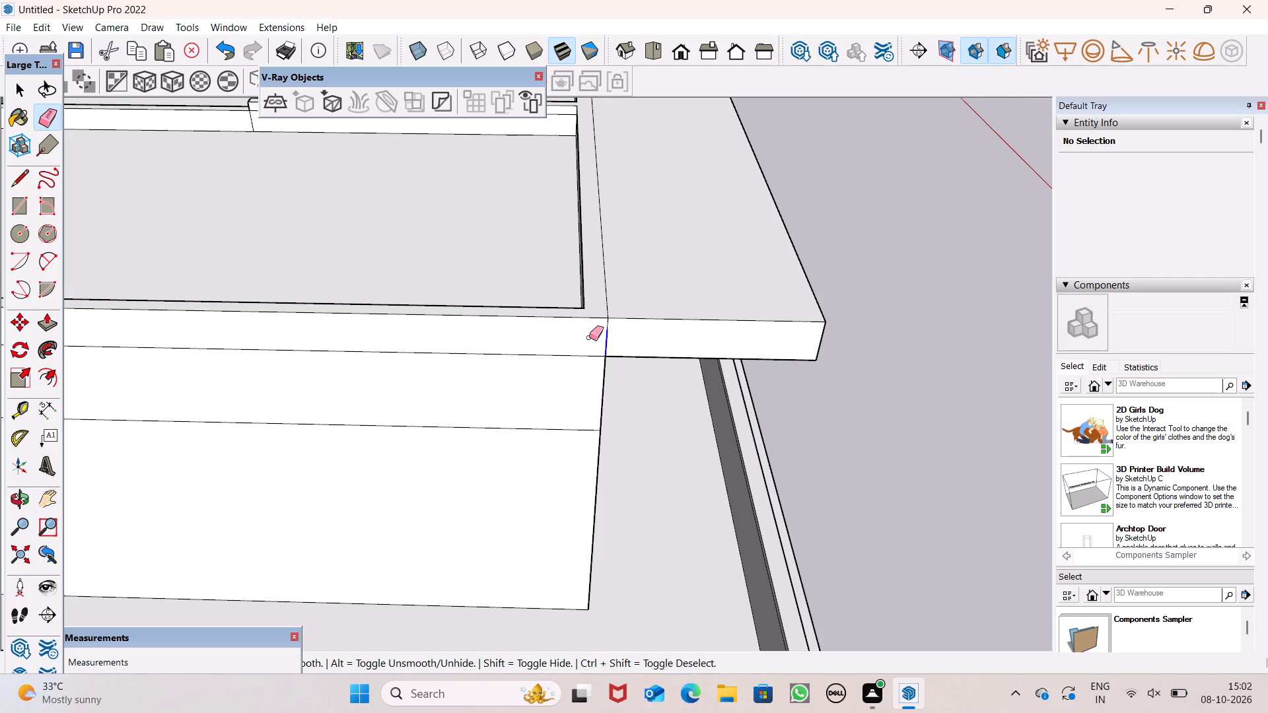
left_click_drag(589, 337, 614, 337)
left_click_drag(610, 328, 603, 325)
left_click(603, 325)
Push/Pull the merged parapet side strip outward 4' 6 3/8" to the side balcony's outer face, extending the overhang around the corner.
scroll(639, 267, "down", 4)
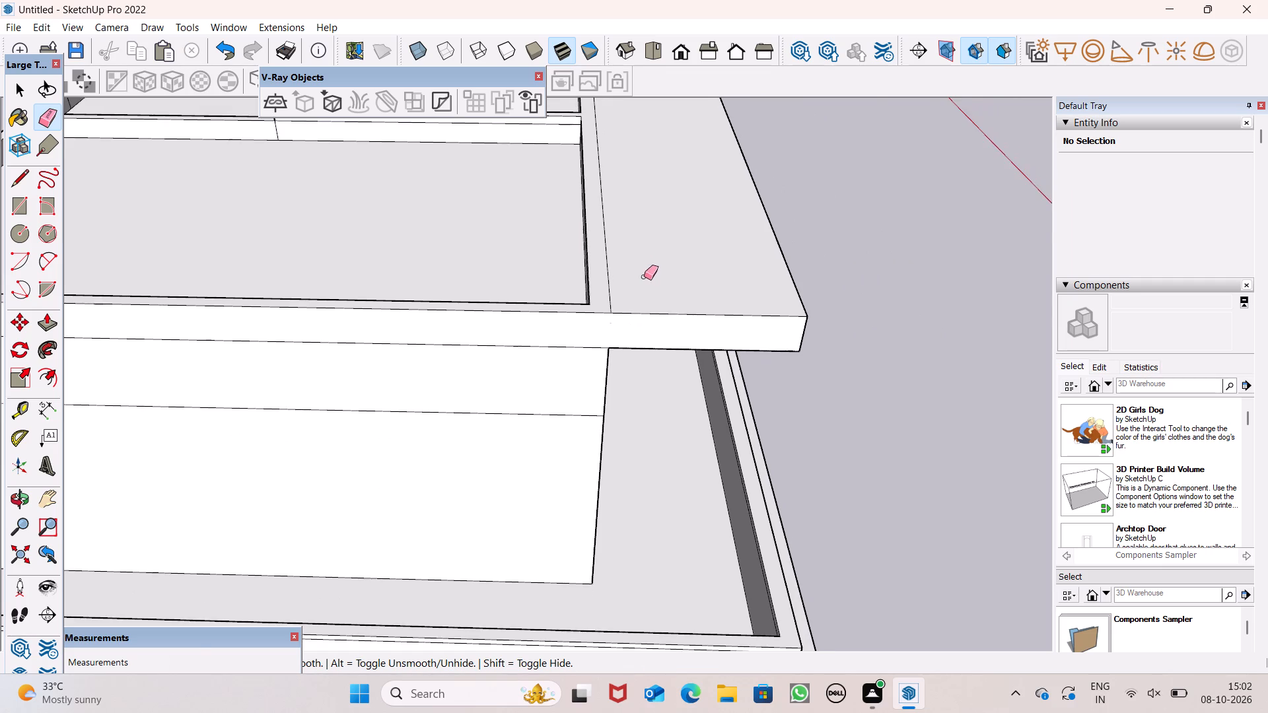
scroll(644, 277, "down", 5)
middle_click_drag(540, 283, 478, 302)
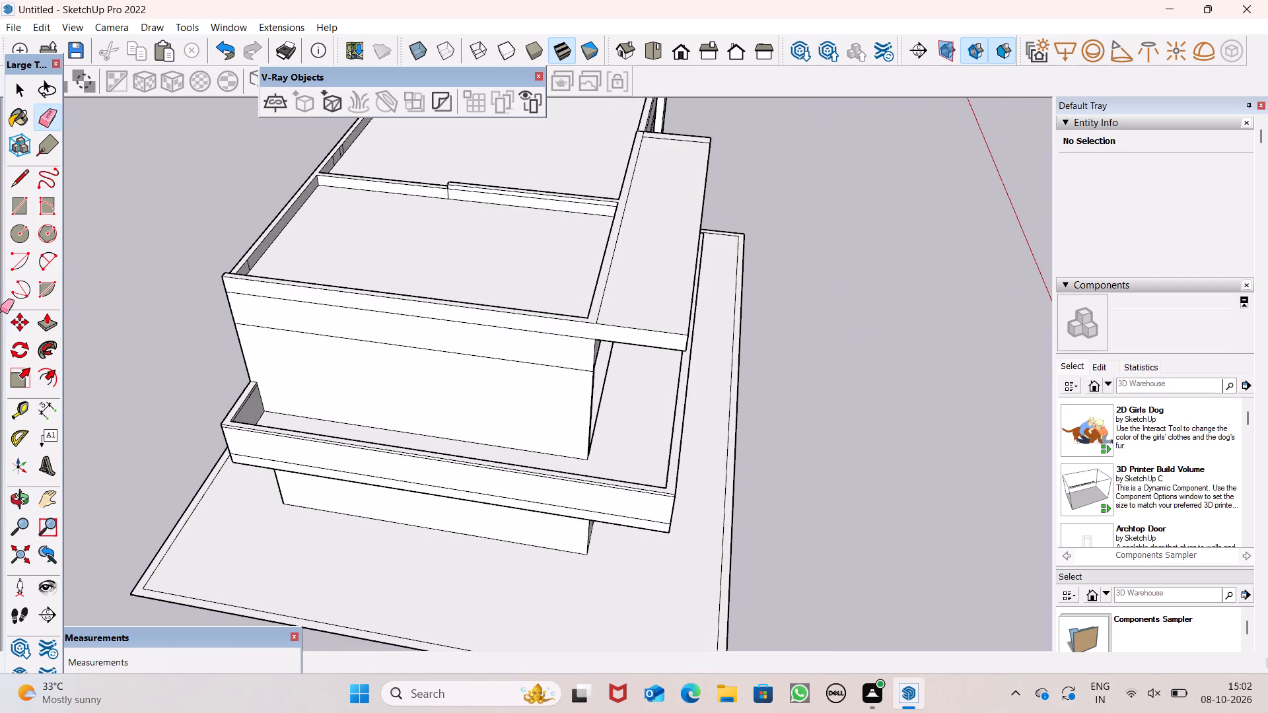
left_click(51, 322)
left_click_drag(576, 324, 576, 328)
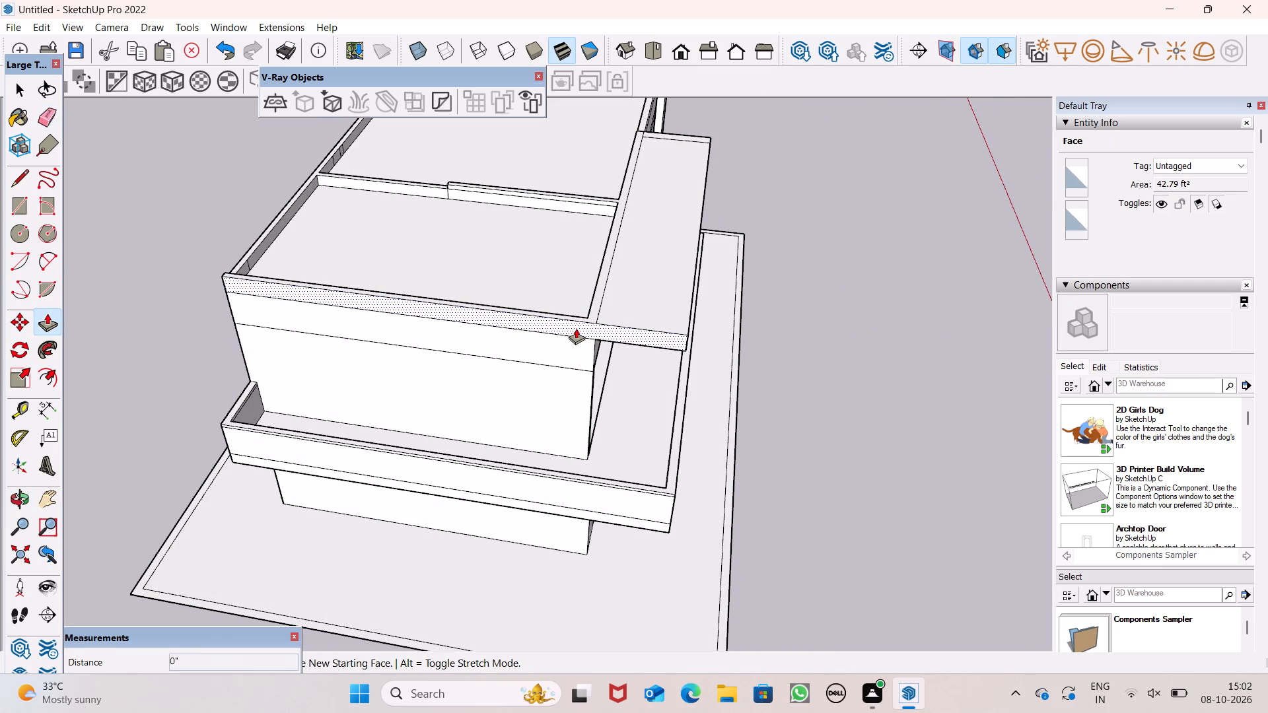
left_click_drag(576, 328, 562, 364)
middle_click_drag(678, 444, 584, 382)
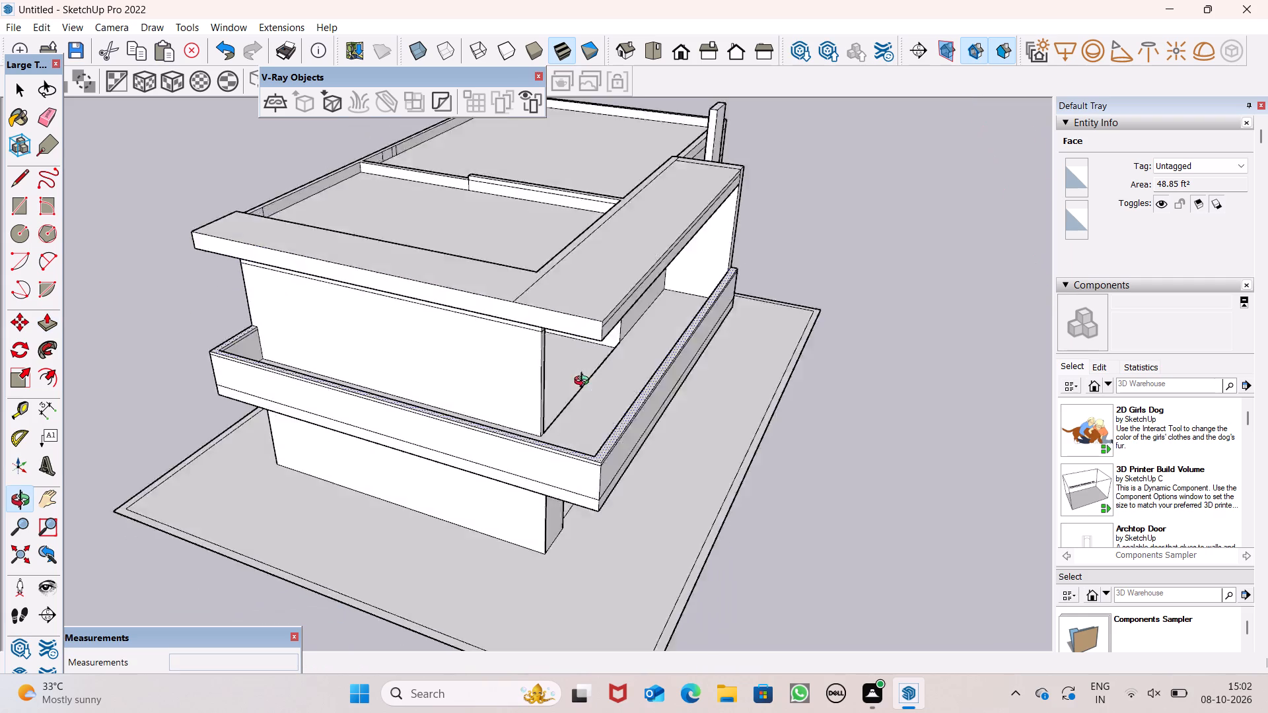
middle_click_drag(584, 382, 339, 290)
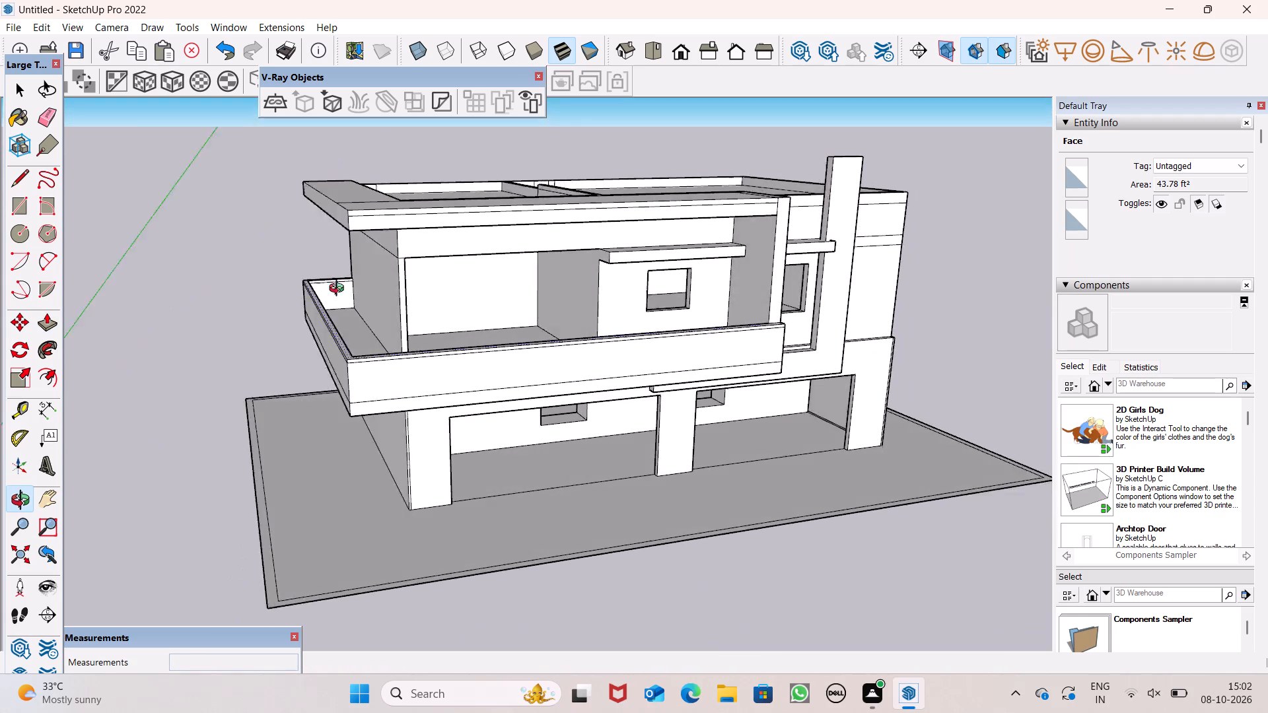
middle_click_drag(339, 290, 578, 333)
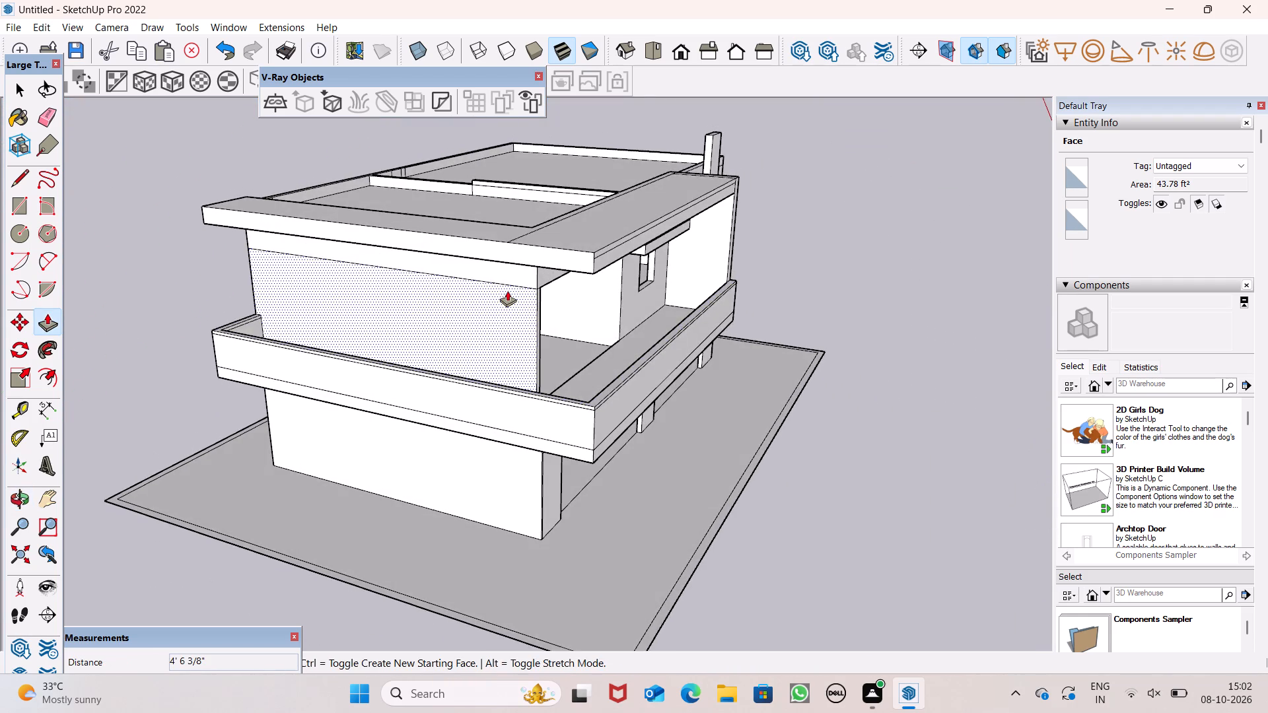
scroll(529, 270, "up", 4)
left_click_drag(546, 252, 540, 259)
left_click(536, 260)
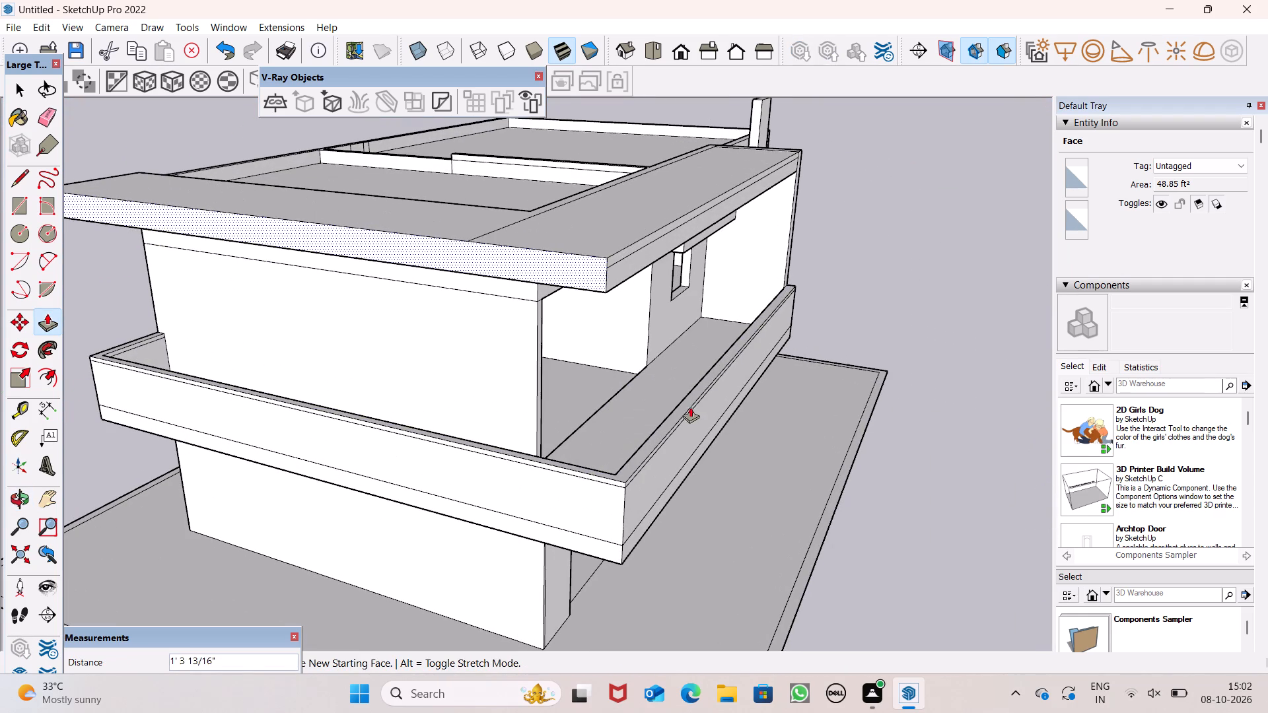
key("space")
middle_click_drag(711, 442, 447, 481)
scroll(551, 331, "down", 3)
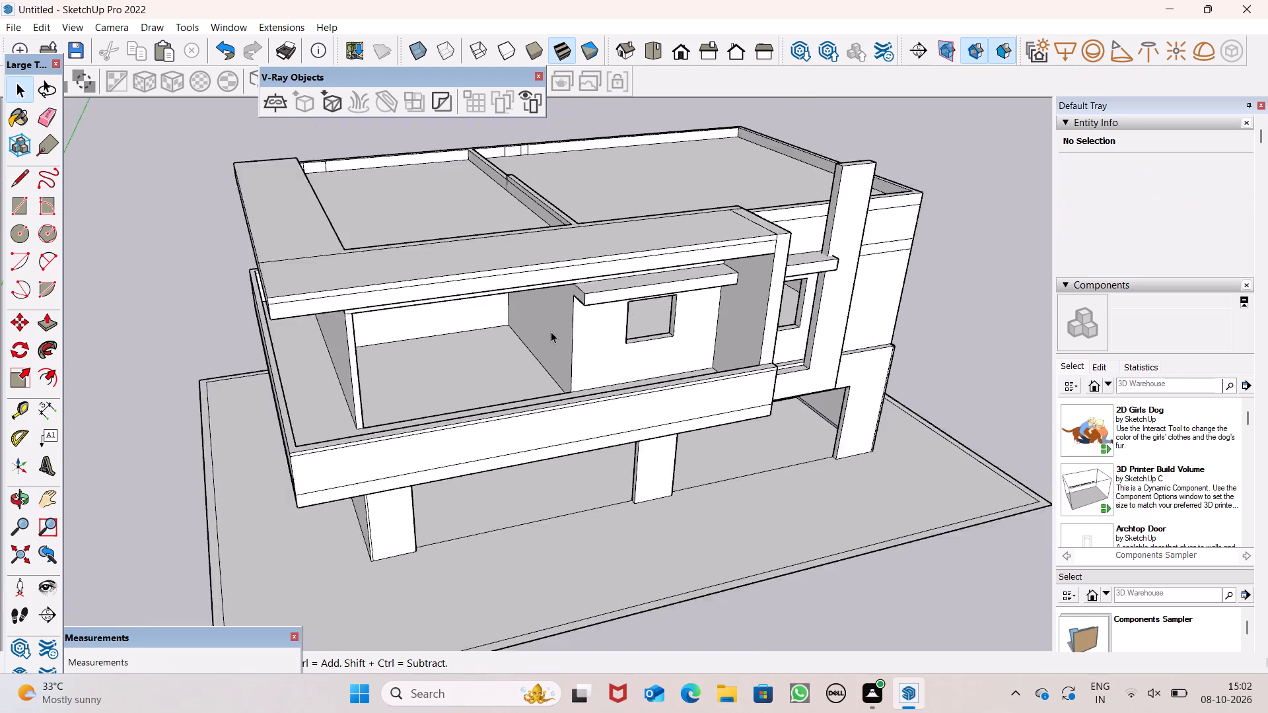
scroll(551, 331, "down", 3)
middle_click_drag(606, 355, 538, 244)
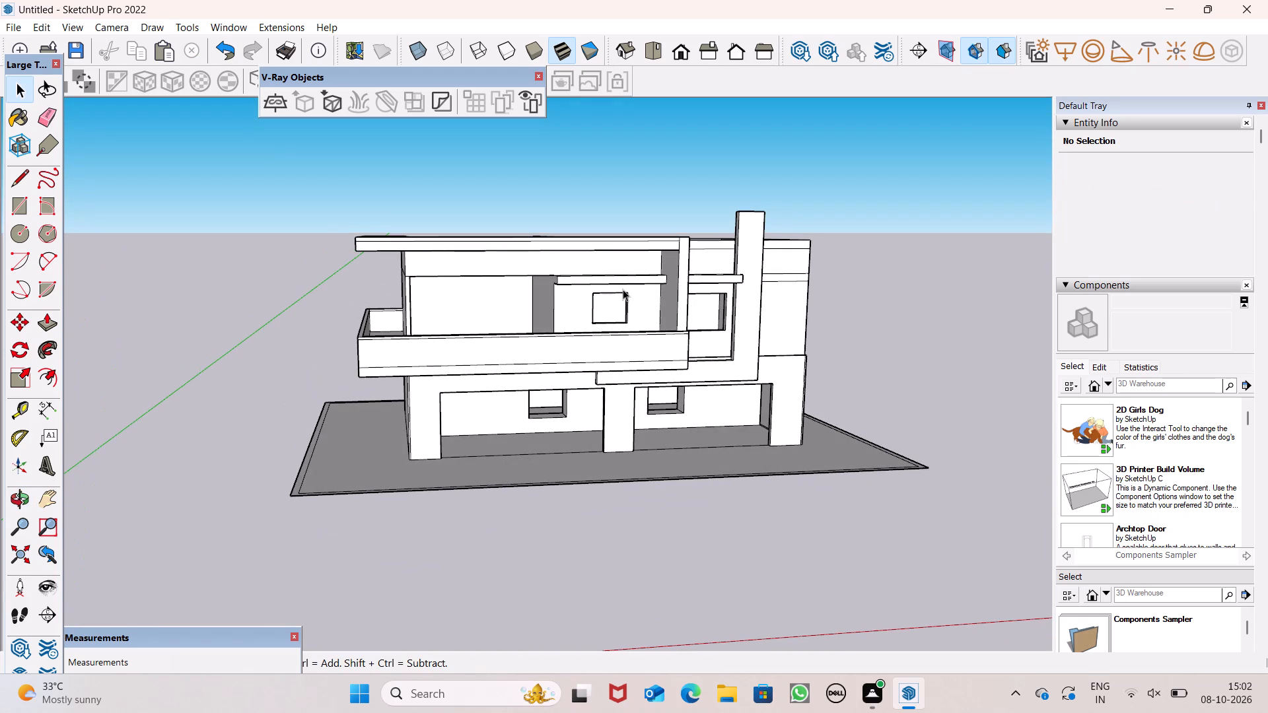
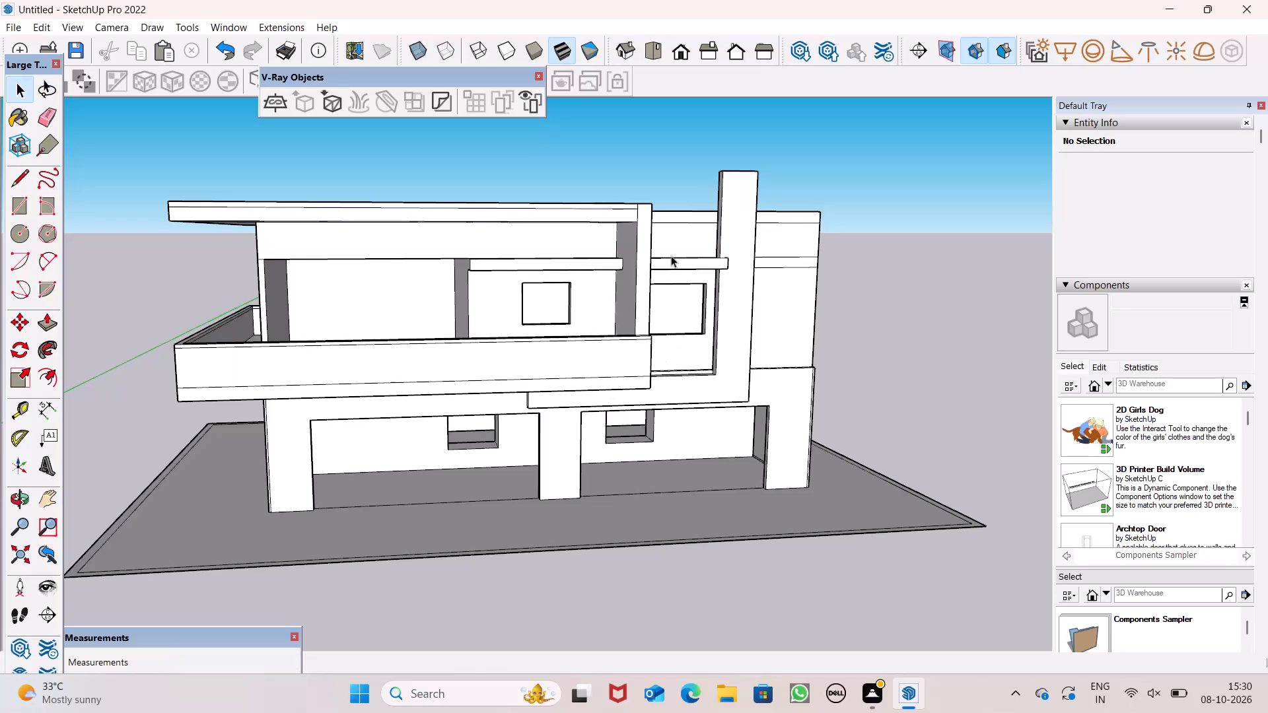
Erase the leftover seam edges on the front face of the roof band where it joins the vertical end column.
scroll(671, 304, "up", 2)
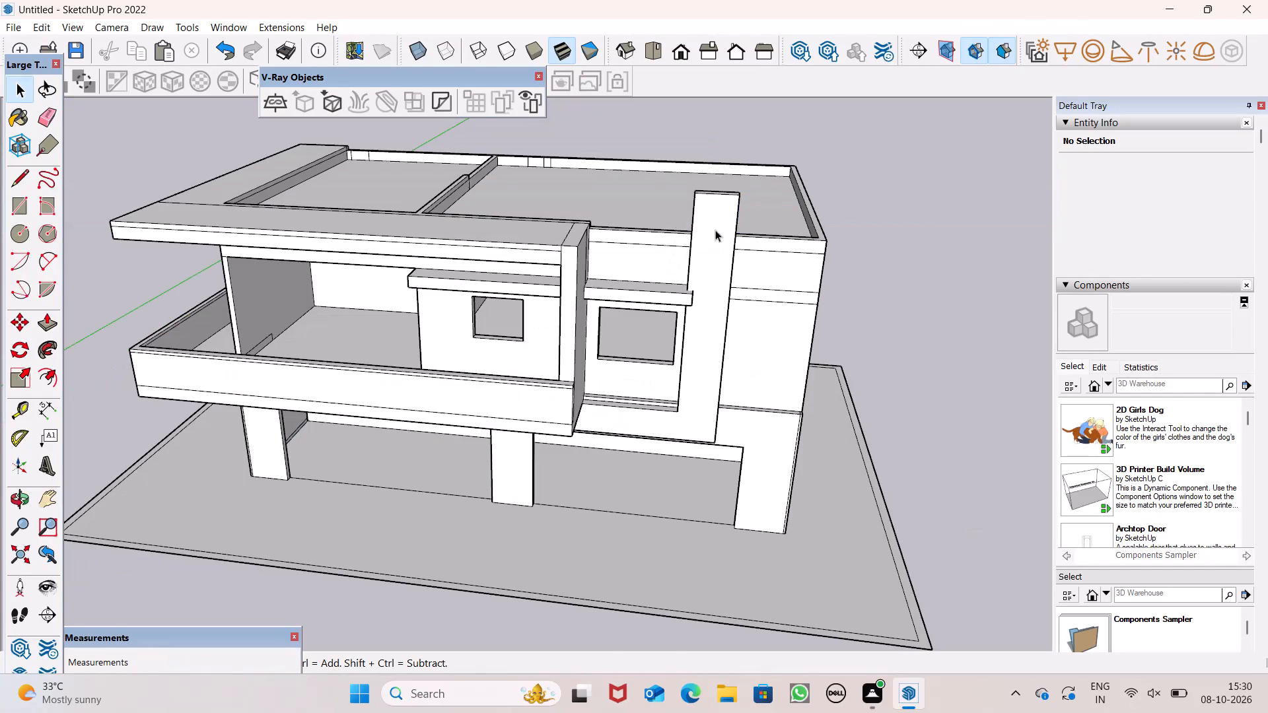
scroll(663, 246, "up", 1)
middle_click_drag(663, 247, 813, 249)
scroll(722, 278, "up", 2)
middle_click_drag(696, 298, 616, 289)
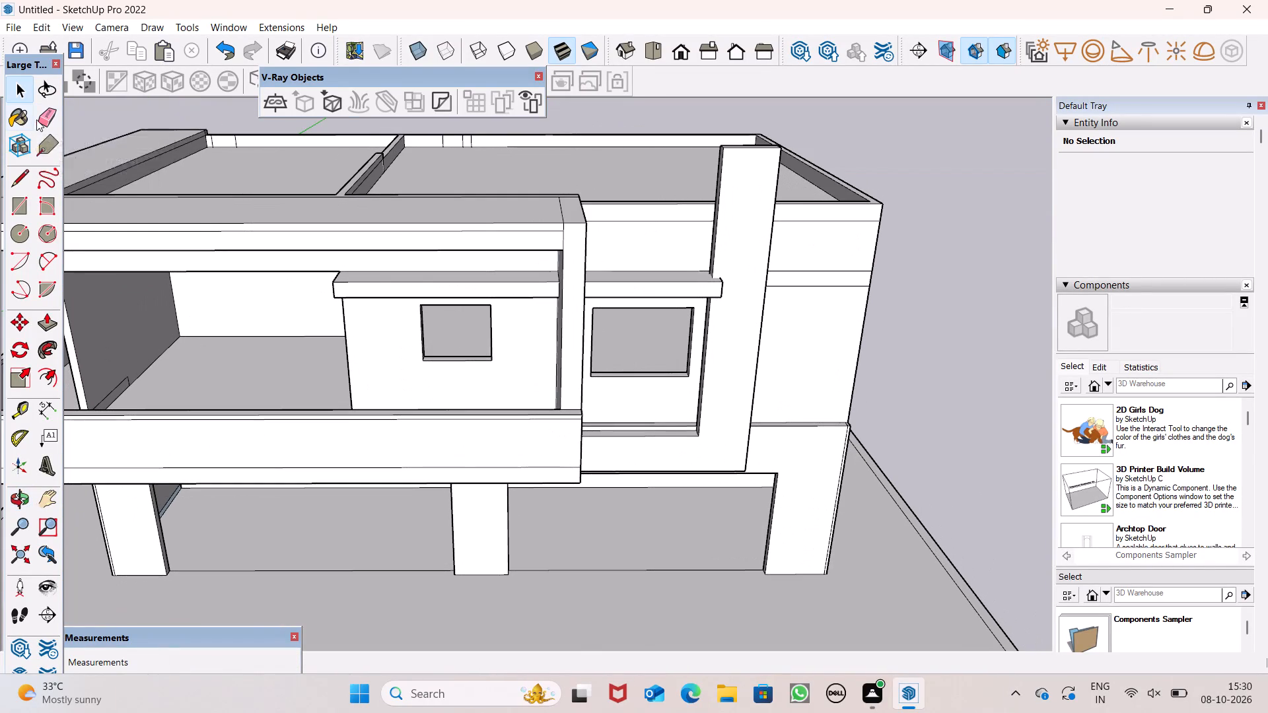
left_click(36, 119)
scroll(553, 170, "up", 6)
scroll(566, 242, "up", 4)
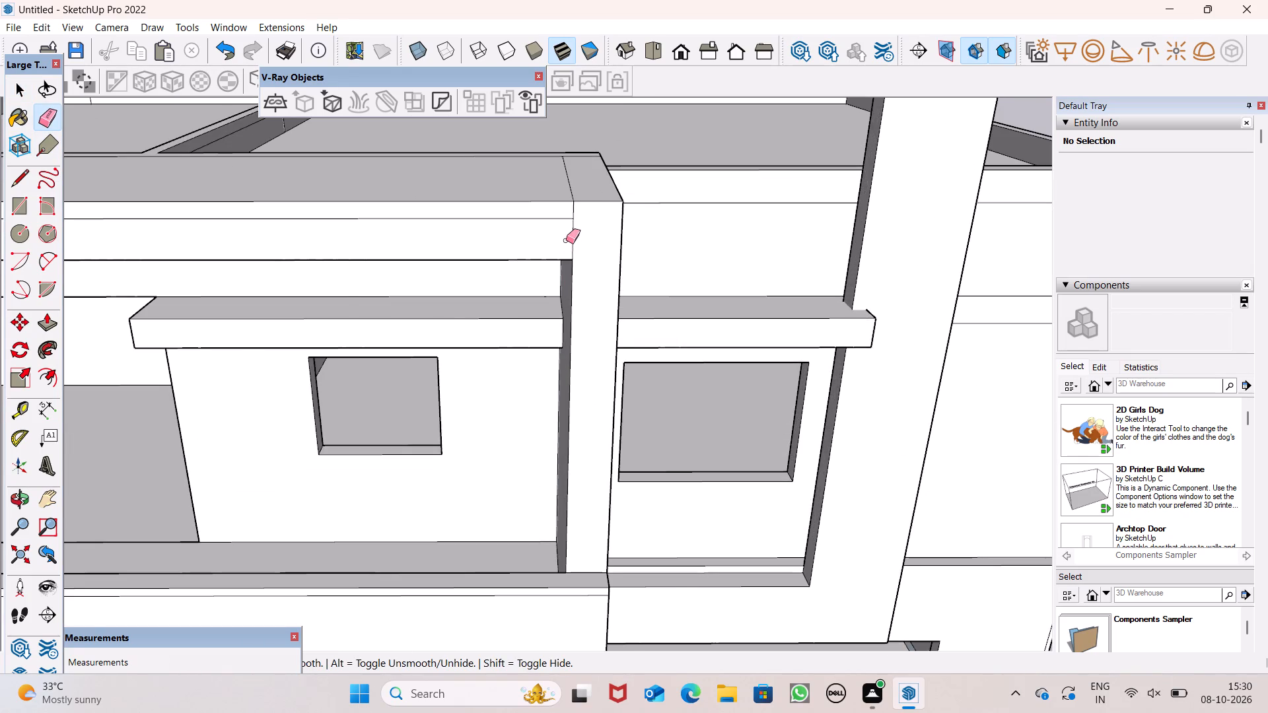
double_click(581, 201)
left_click(575, 198)
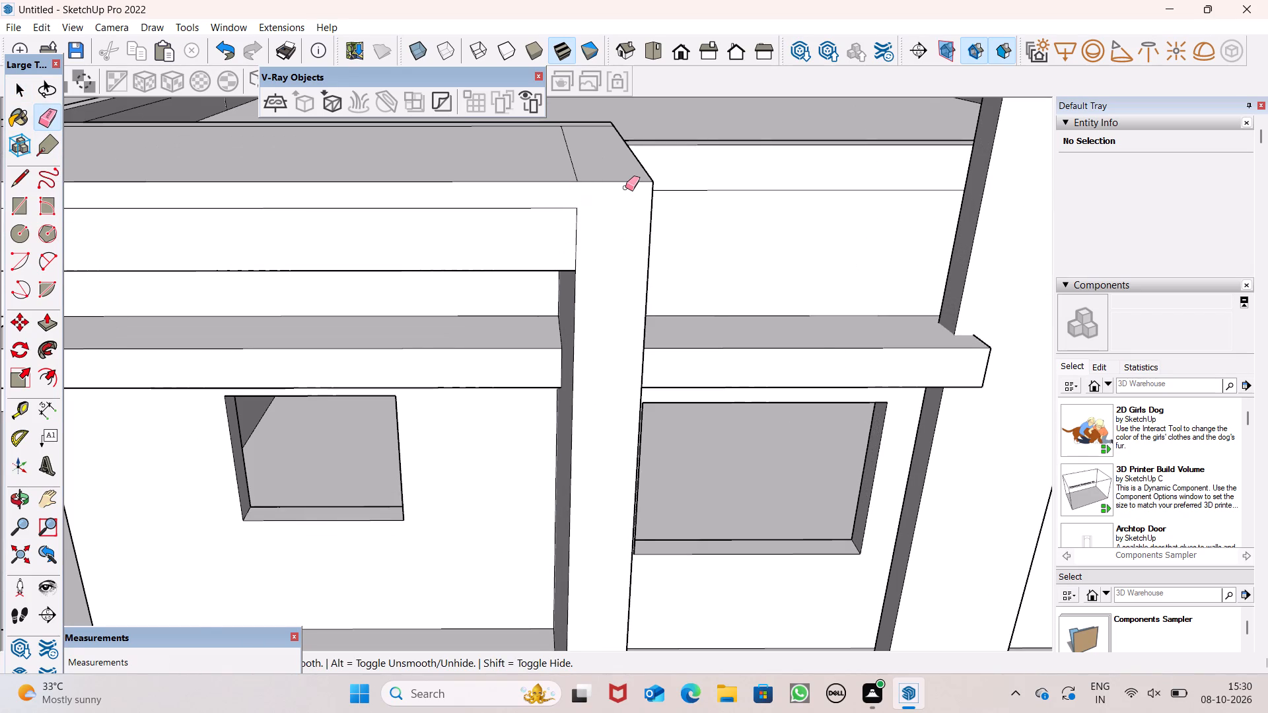
scroll(625, 187, "down", 1)
scroll(619, 207, "up", 2)
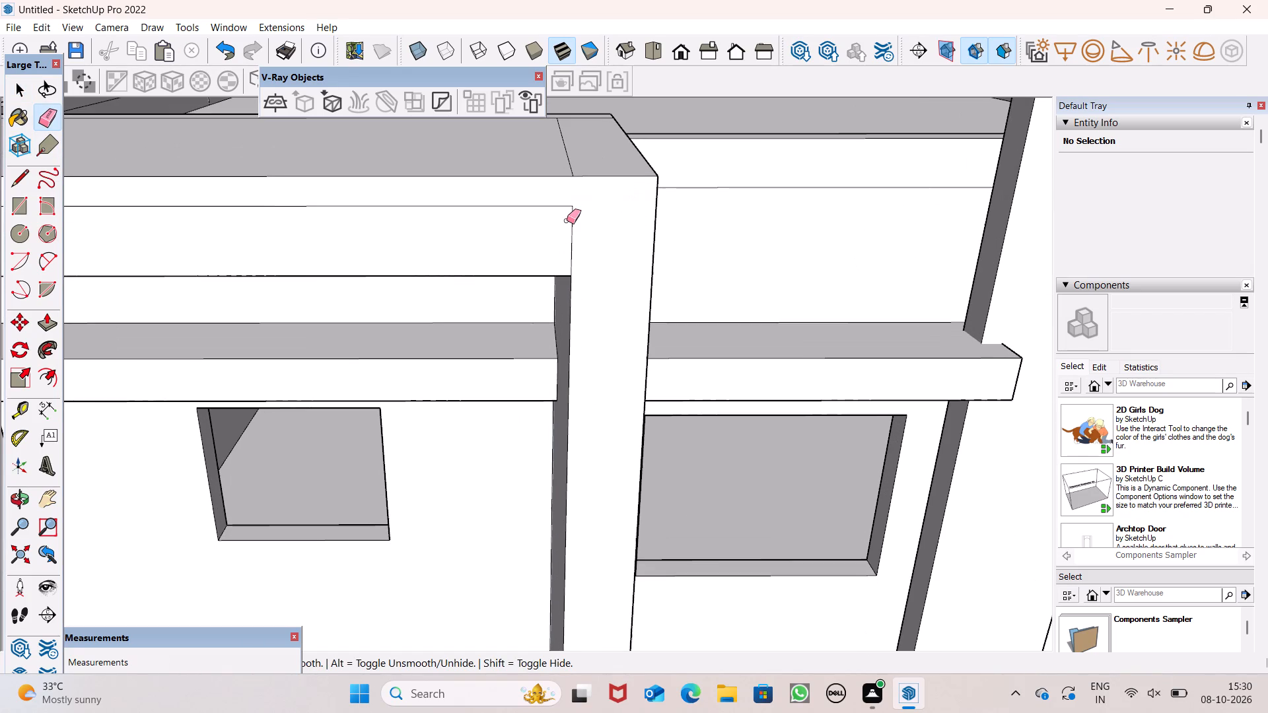
scroll(571, 219, "down", 1)
scroll(568, 221, "up", 1)
left_click_drag(567, 209, 575, 228)
left_click_drag(561, 204, 554, 214)
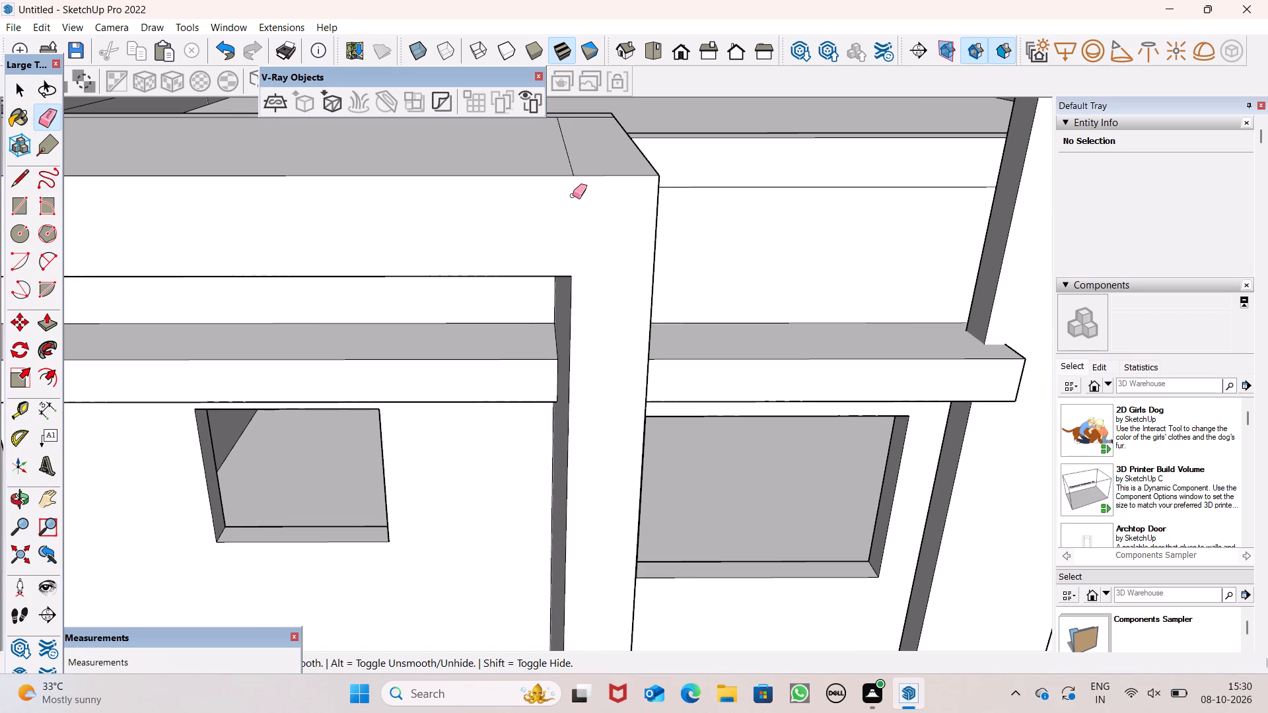
Examine the front facade and roof slab from several angles for remaining stray edges.
scroll(573, 195, "down", 4)
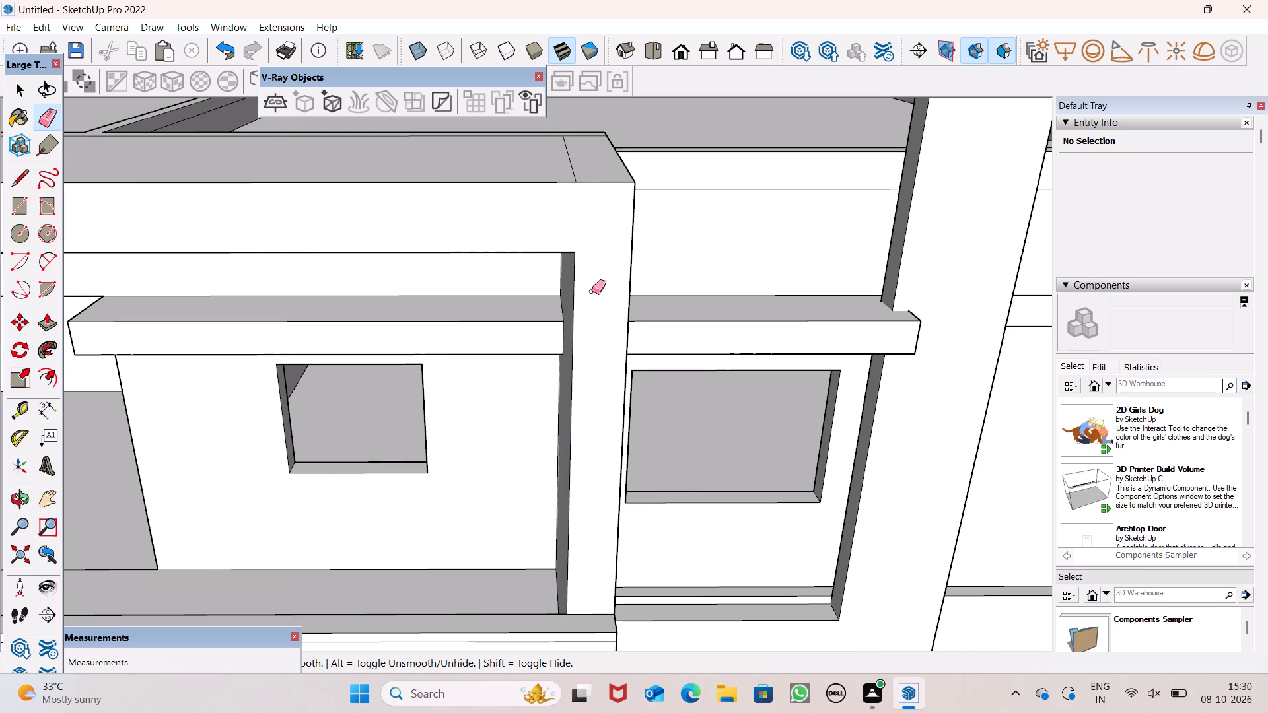
scroll(601, 260, "down", 1)
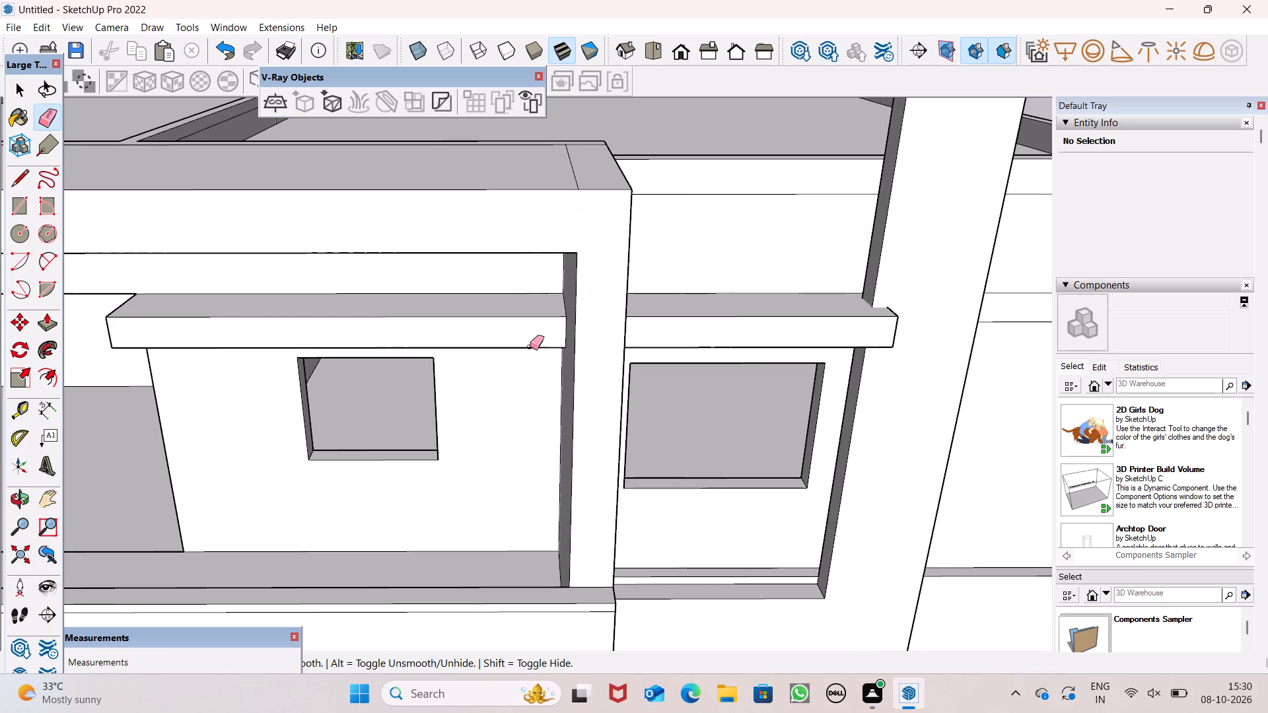
middle_click_drag(542, 295, 512, 259)
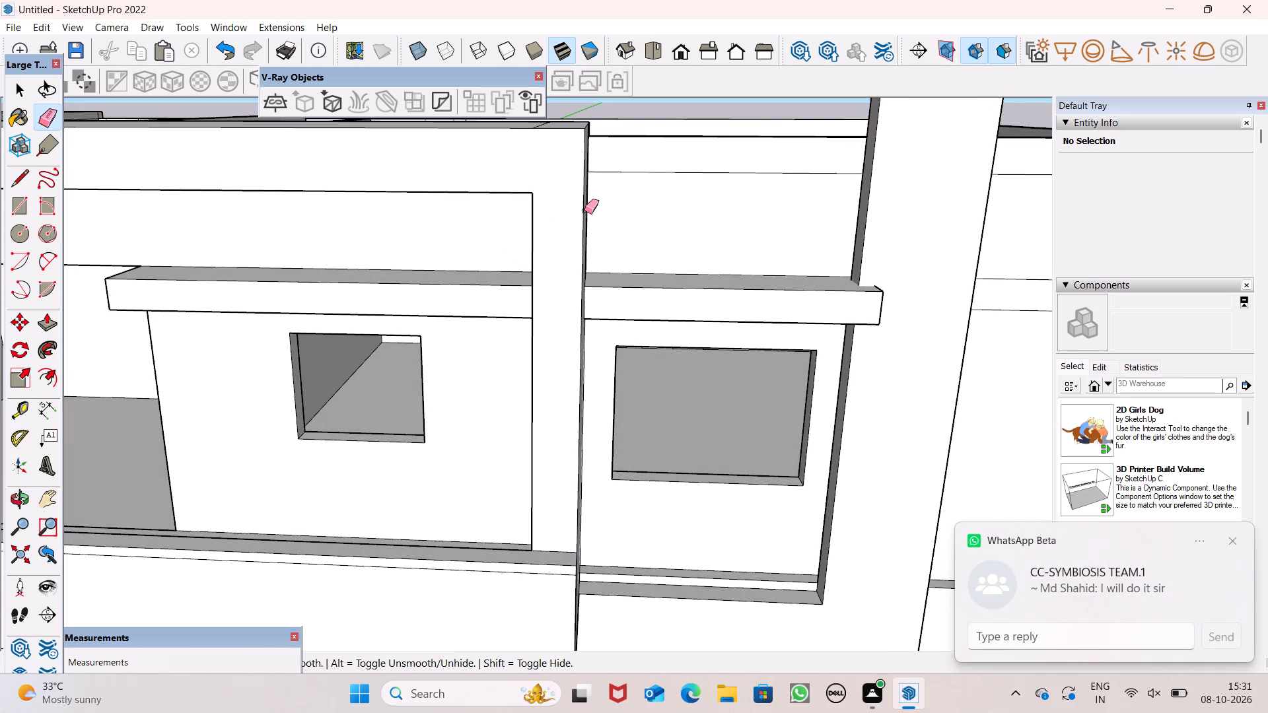
scroll(584, 219, "down", 3)
scroll(638, 234, "down", 8)
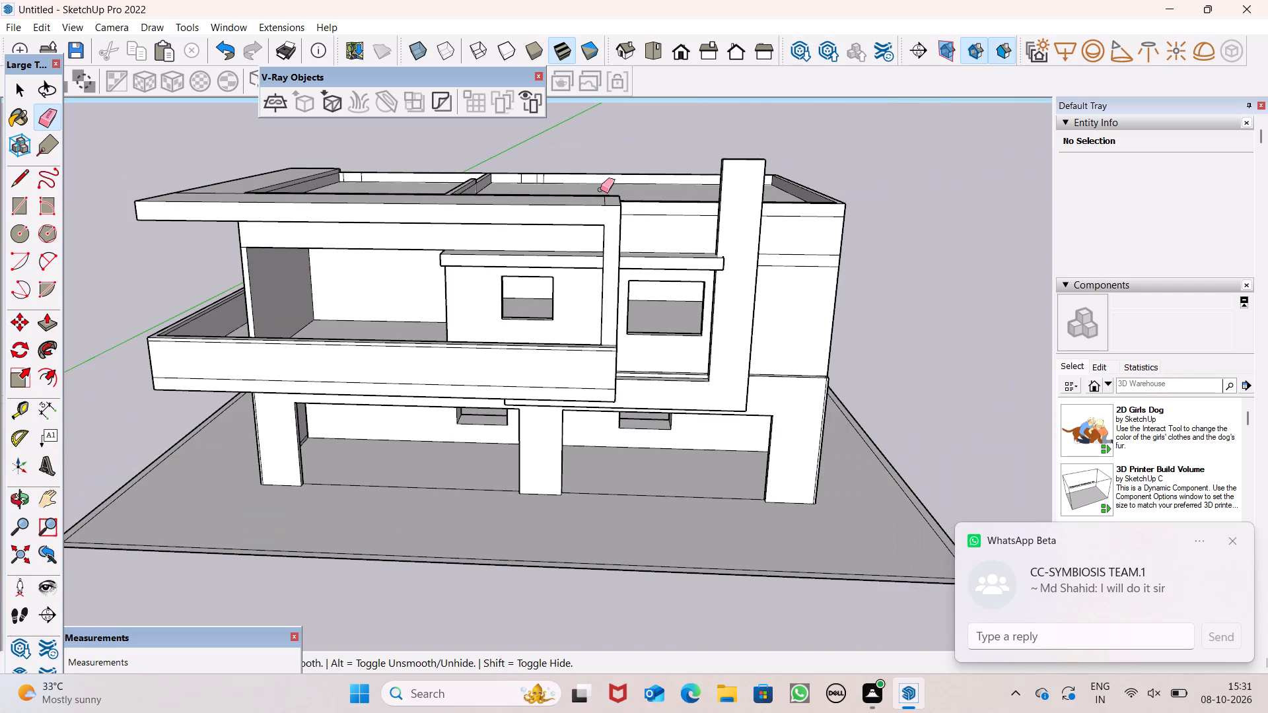
scroll(600, 189, "up", 2)
scroll(600, 189, "down", 1)
scroll(600, 189, "up", 3)
scroll(600, 209, "down", 4)
middle_click_drag(610, 225, 590, 351)
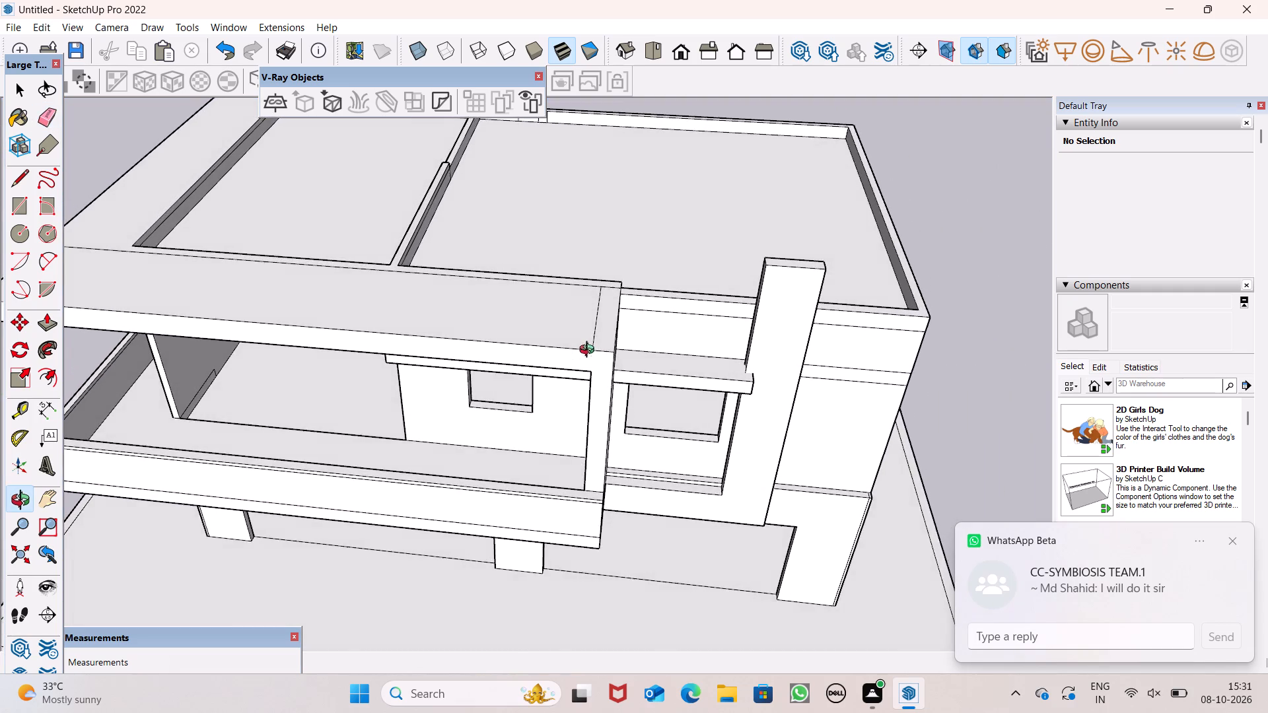
middle_click_drag(590, 351, 590, 351)
scroll(590, 351, "up", 7)
scroll(619, 270, "up", 5)
scroll(623, 269, "down", 2)
scroll(678, 223, "down", 2)
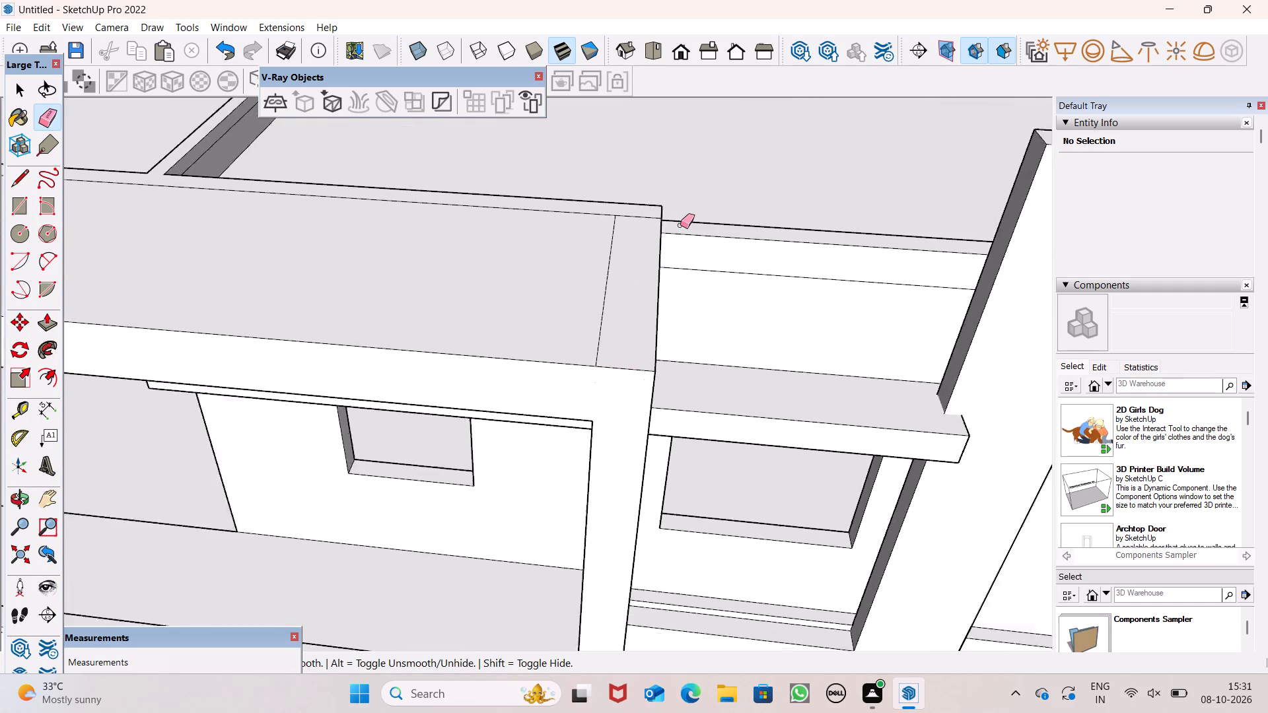
scroll(680, 225, "down", 7)
scroll(693, 267, "up", 1)
middle_click_drag(693, 268, 721, 190)
scroll(714, 209, "down", 1)
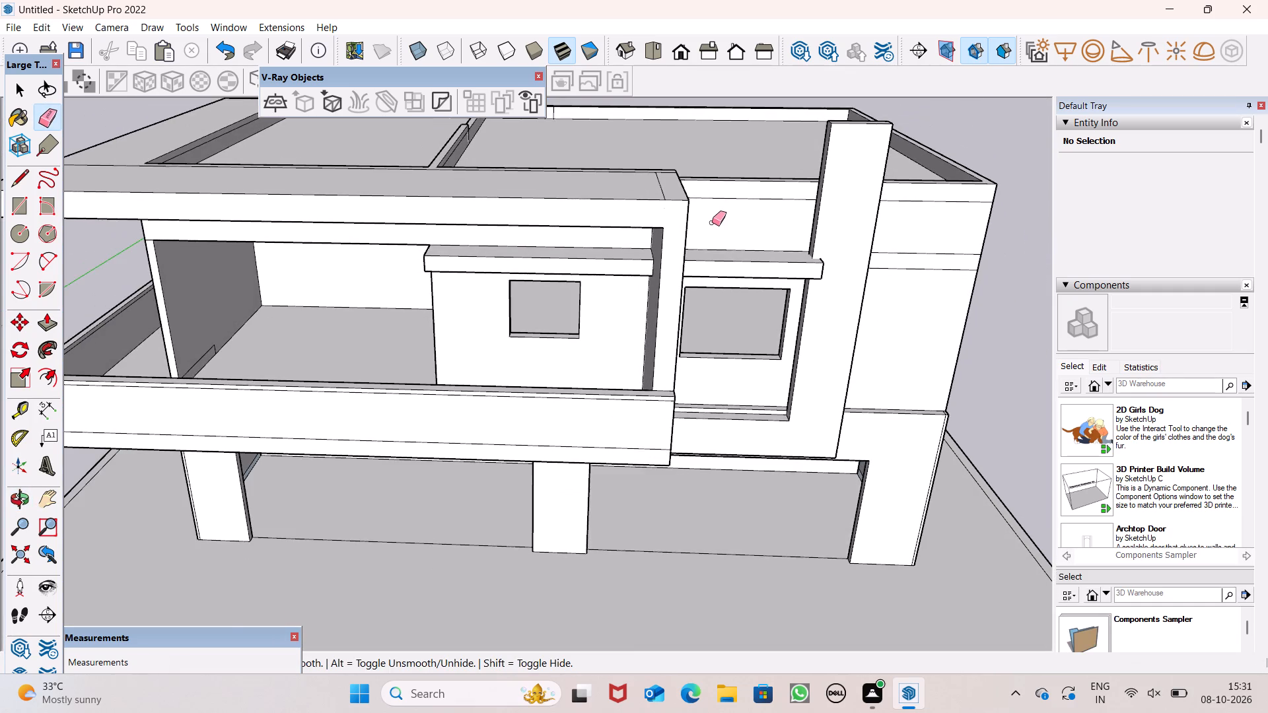
scroll(713, 232, "down", 3)
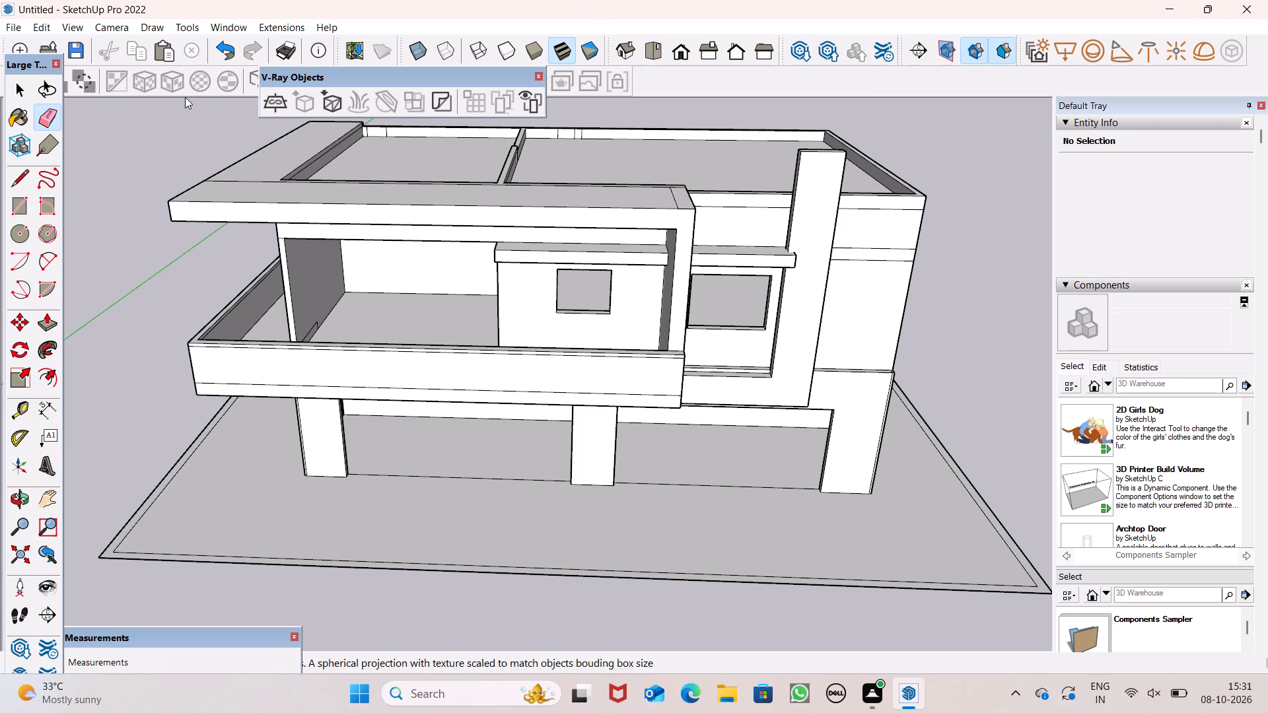
Erase the seam line across the top of the front roof slab near its corner above the end column.
scroll(635, 207, "up", 6)
scroll(710, 180, "up", 3)
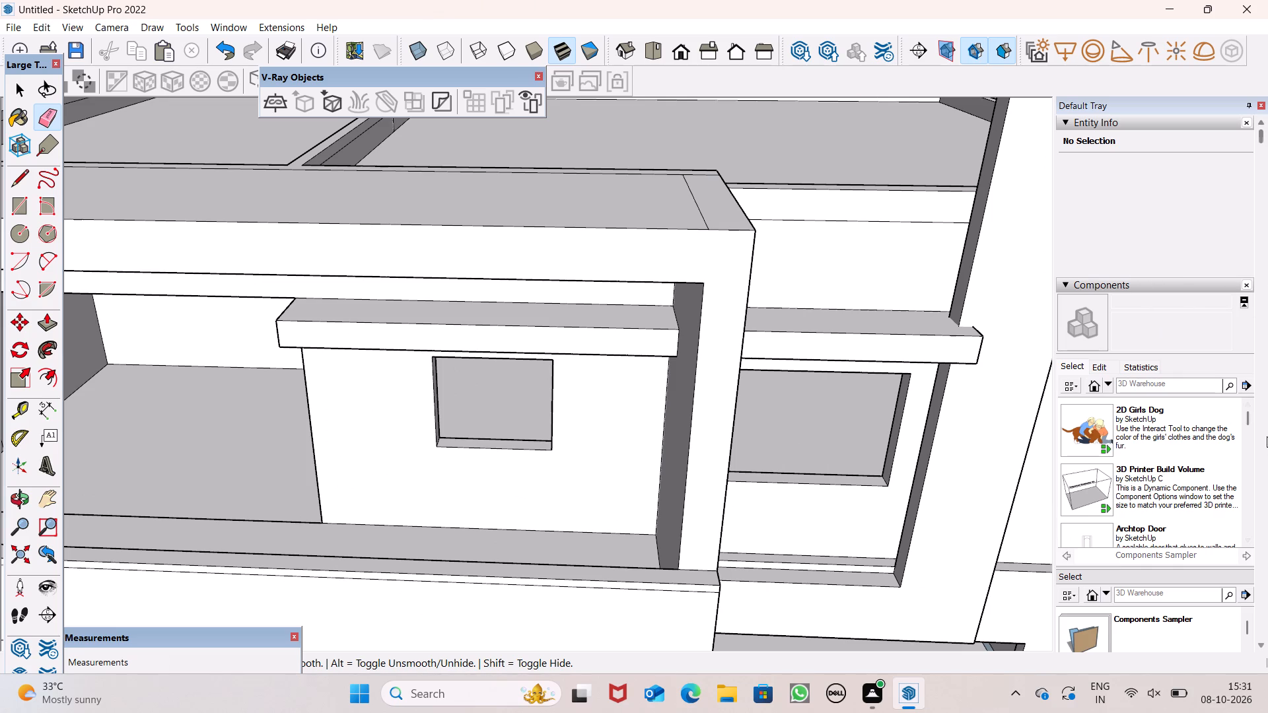
scroll(713, 216, "down", 3)
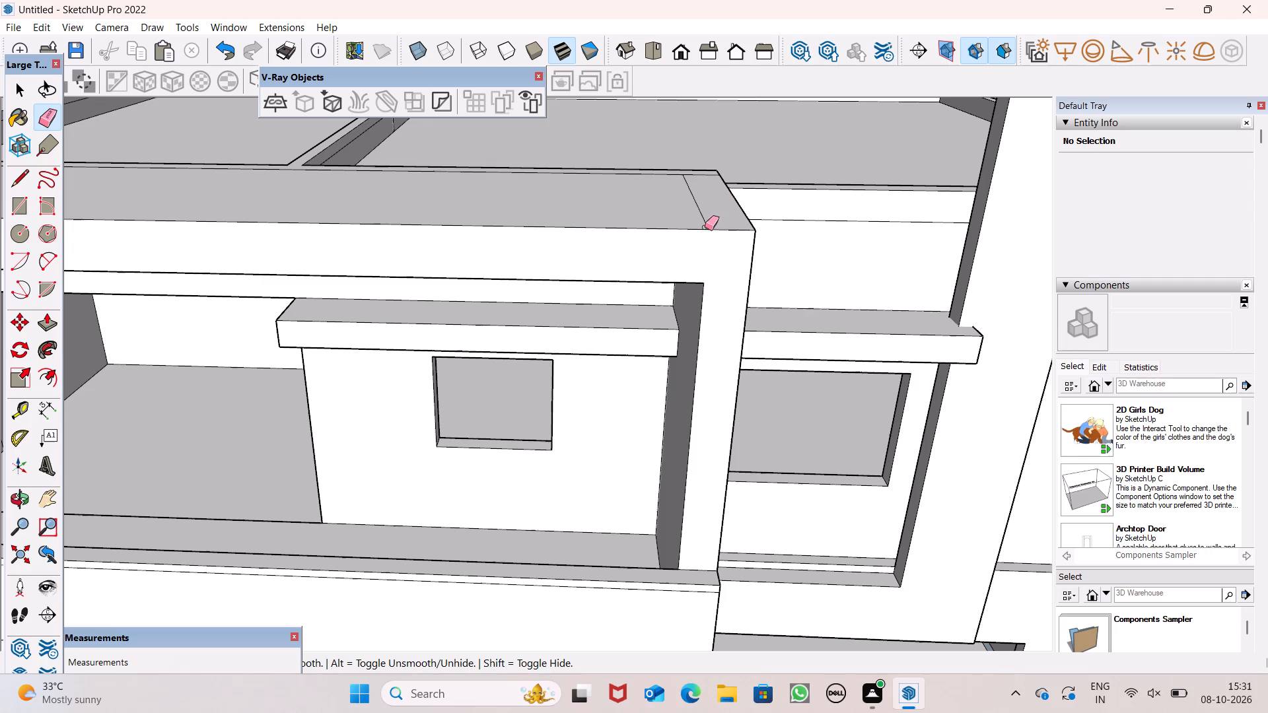
scroll(705, 227, "down", 10)
middle_click_drag(726, 285, 740, 213)
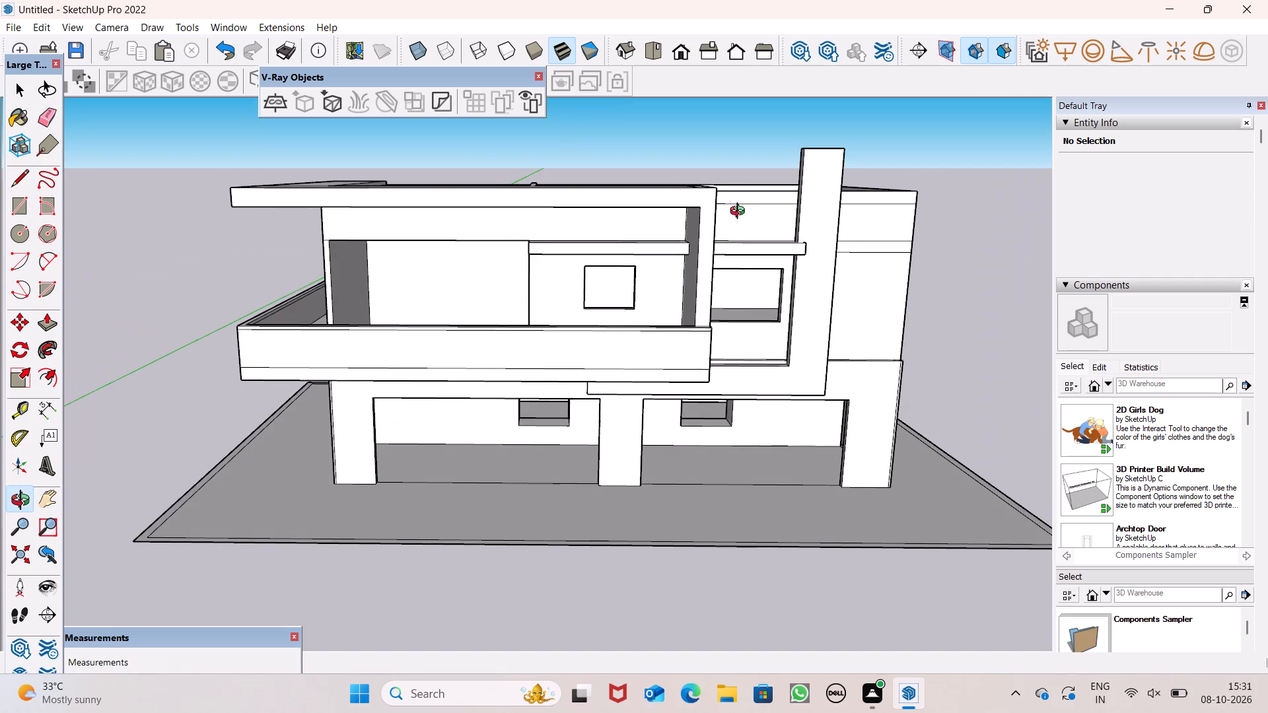
middle_click_drag(740, 213, 736, 213)
scroll(742, 176, "up", 5)
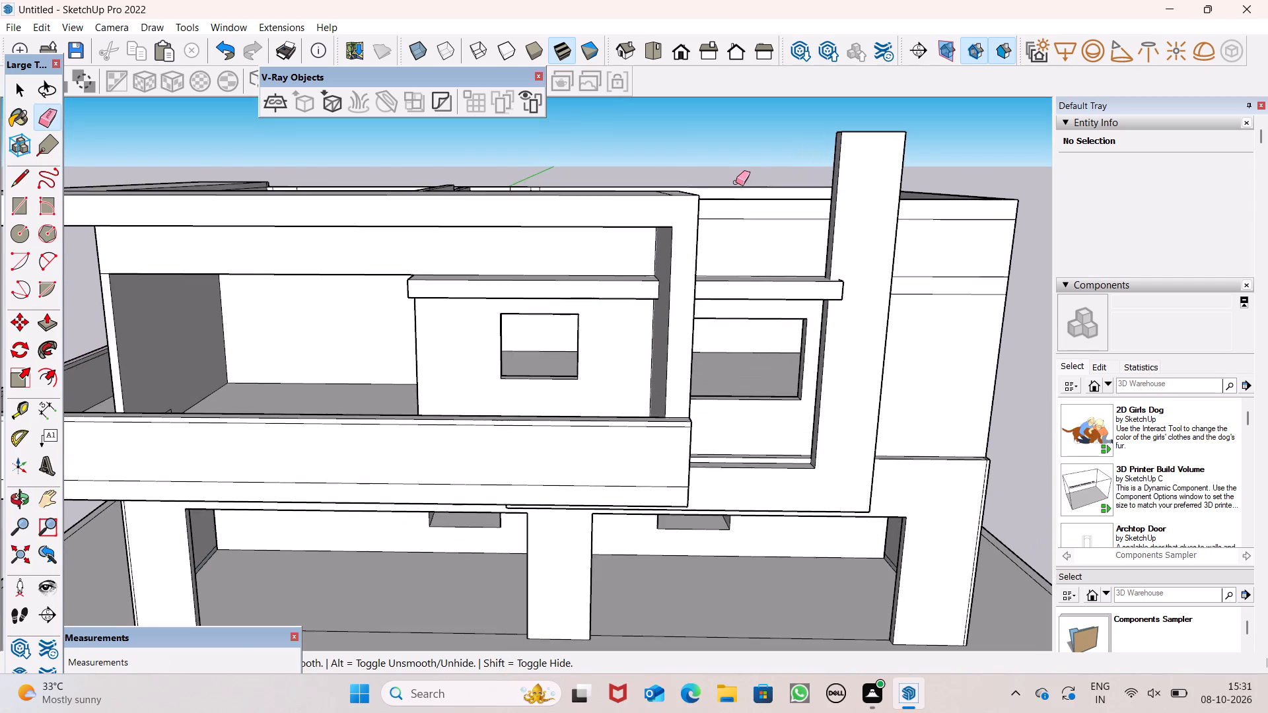
scroll(680, 180, "up", 1)
middle_click_drag(671, 248, 643, 358)
left_click_drag(666, 292, 649, 287)
left_click(649, 287)
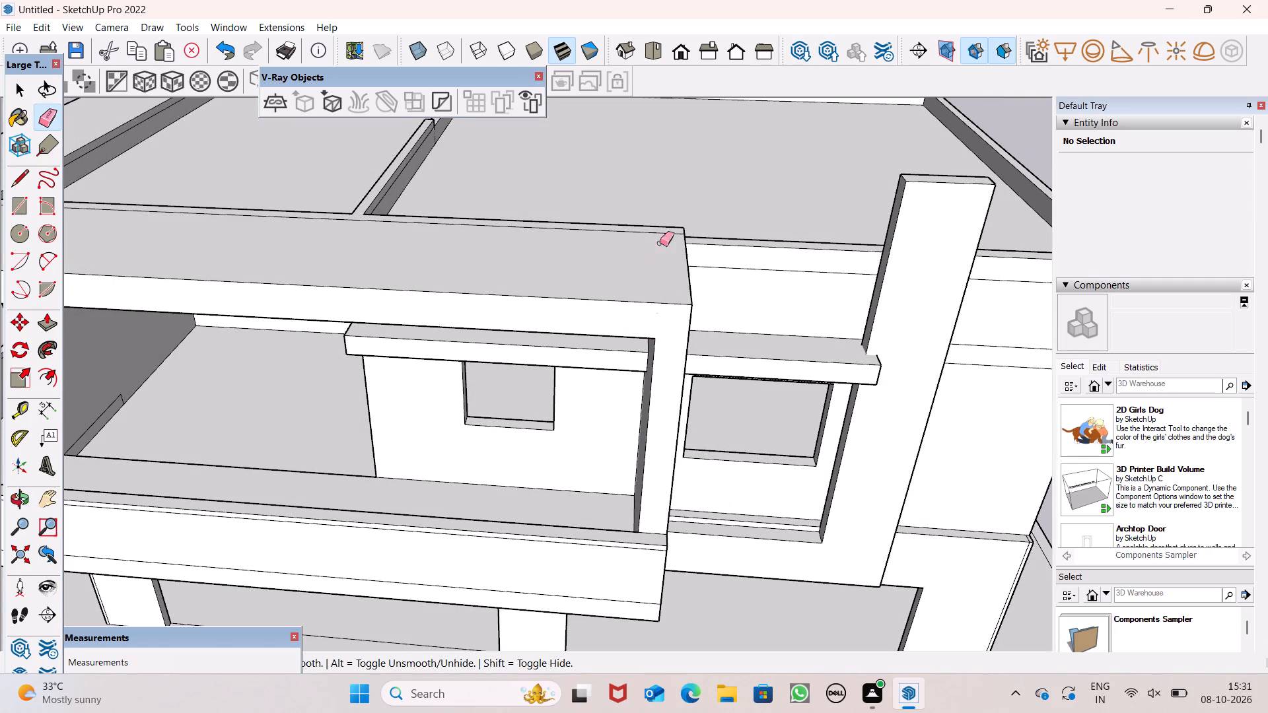
scroll(668, 240, "down", 1)
key("space")
scroll(674, 254, "down", 4)
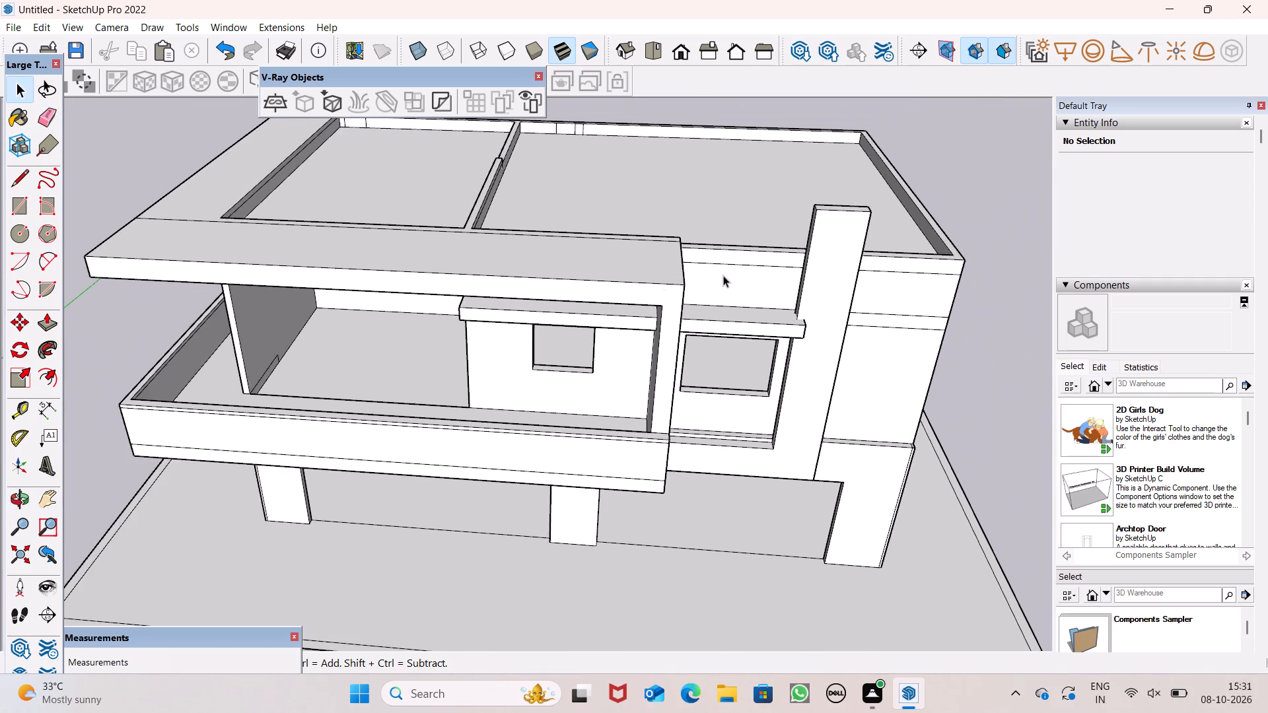
scroll(726, 278, "down", 1)
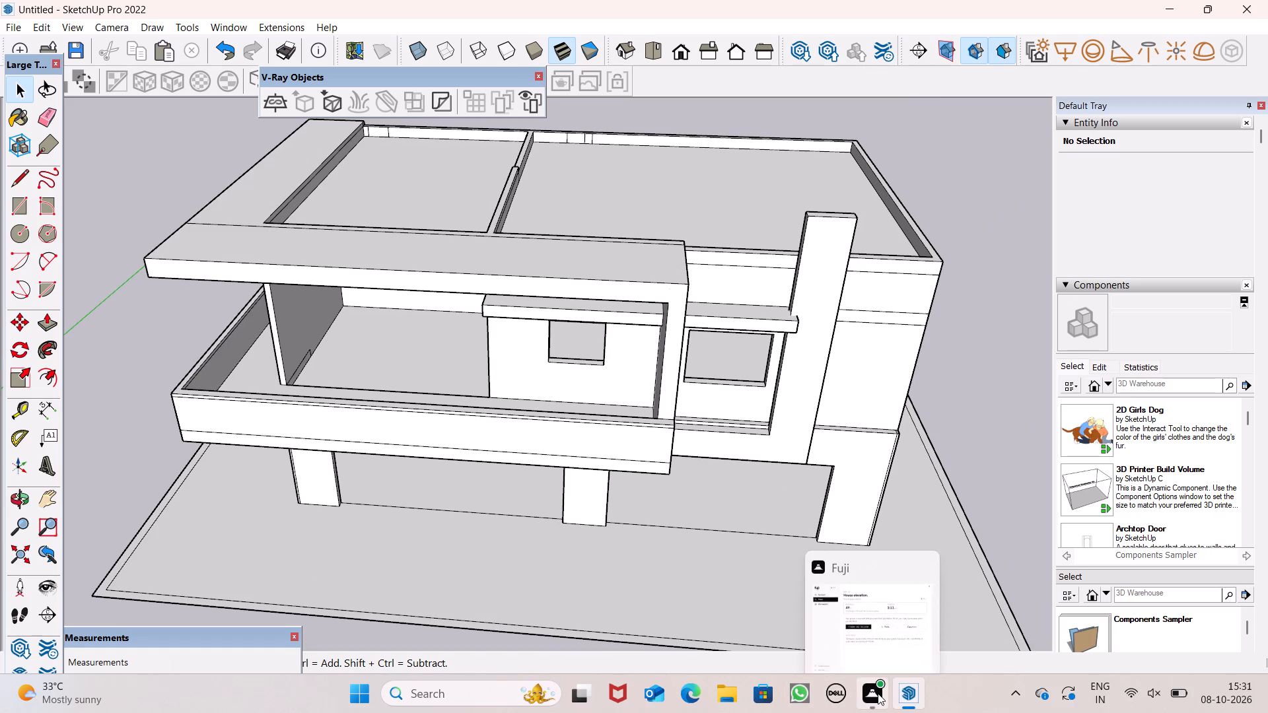
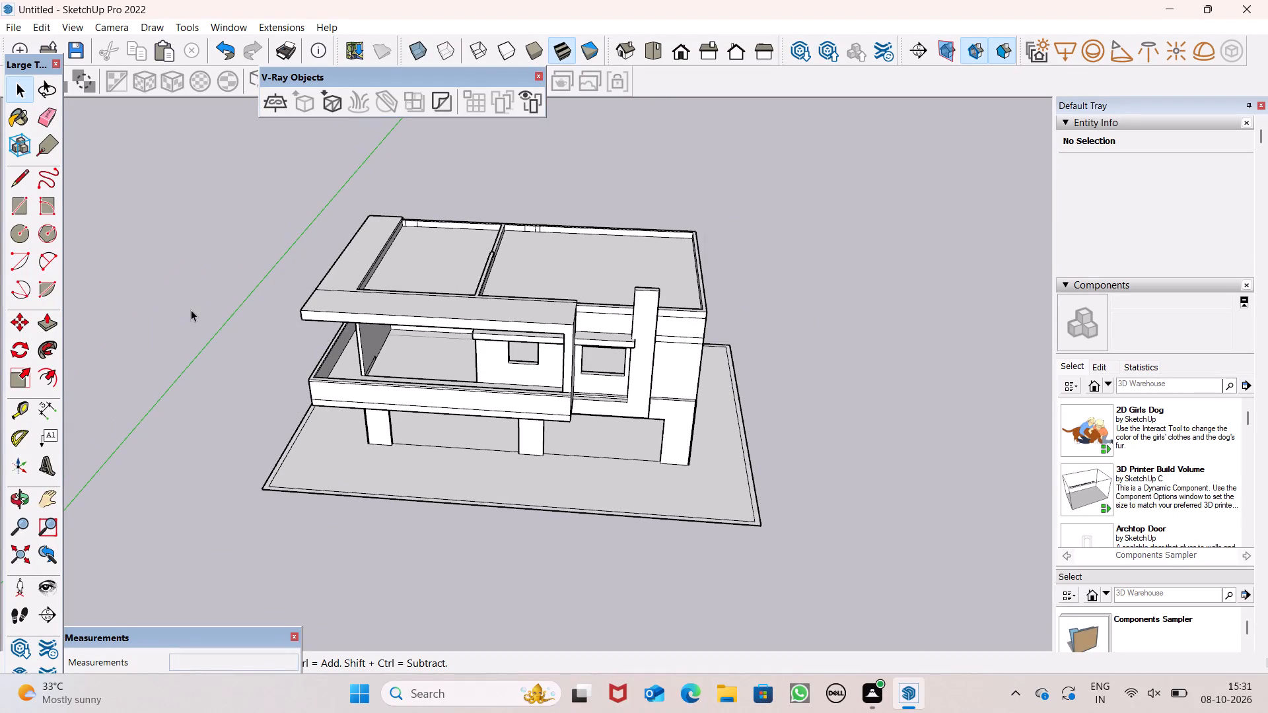
Erase the two stray vertical edges on the rear parapet's inner face in the smaller roof bay, near the side slab.
scroll(229, 348, "down", 2)
middle_click_drag(264, 393, 0, 330)
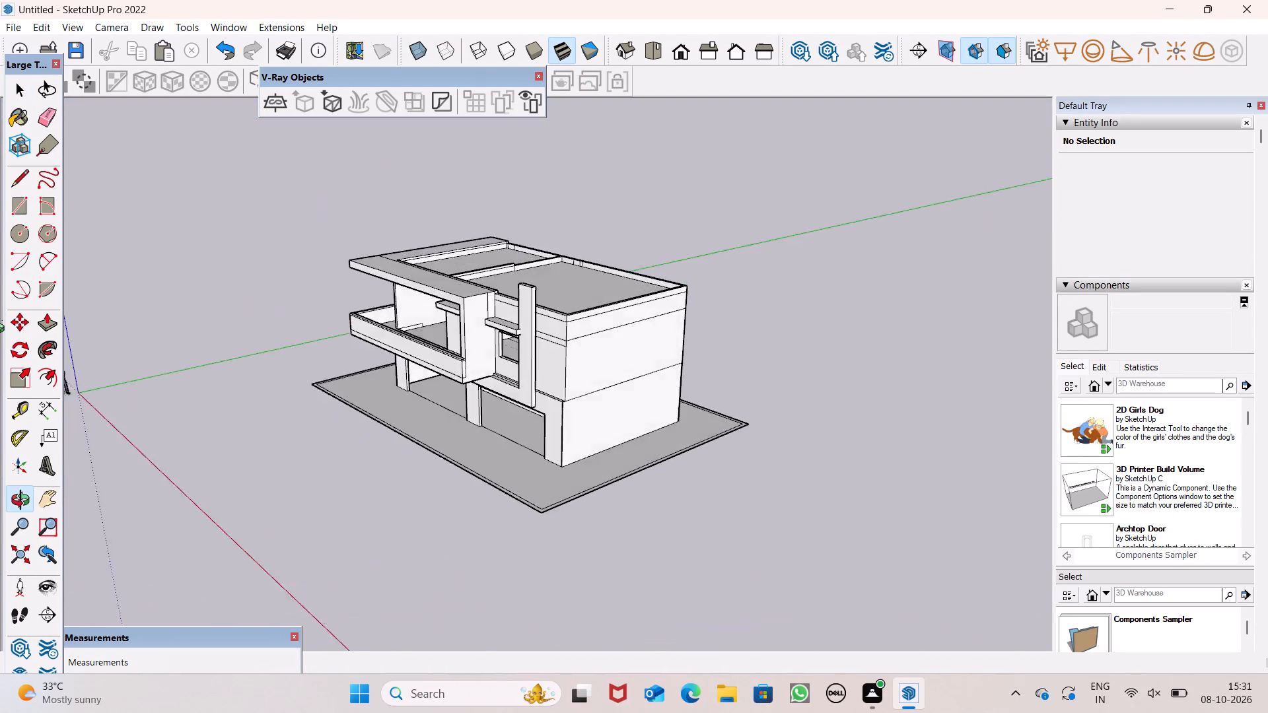
middle_click_drag(0, 330, 192, 480)
scroll(374, 244, "up", 8)
scroll(639, 177, "up", 6)
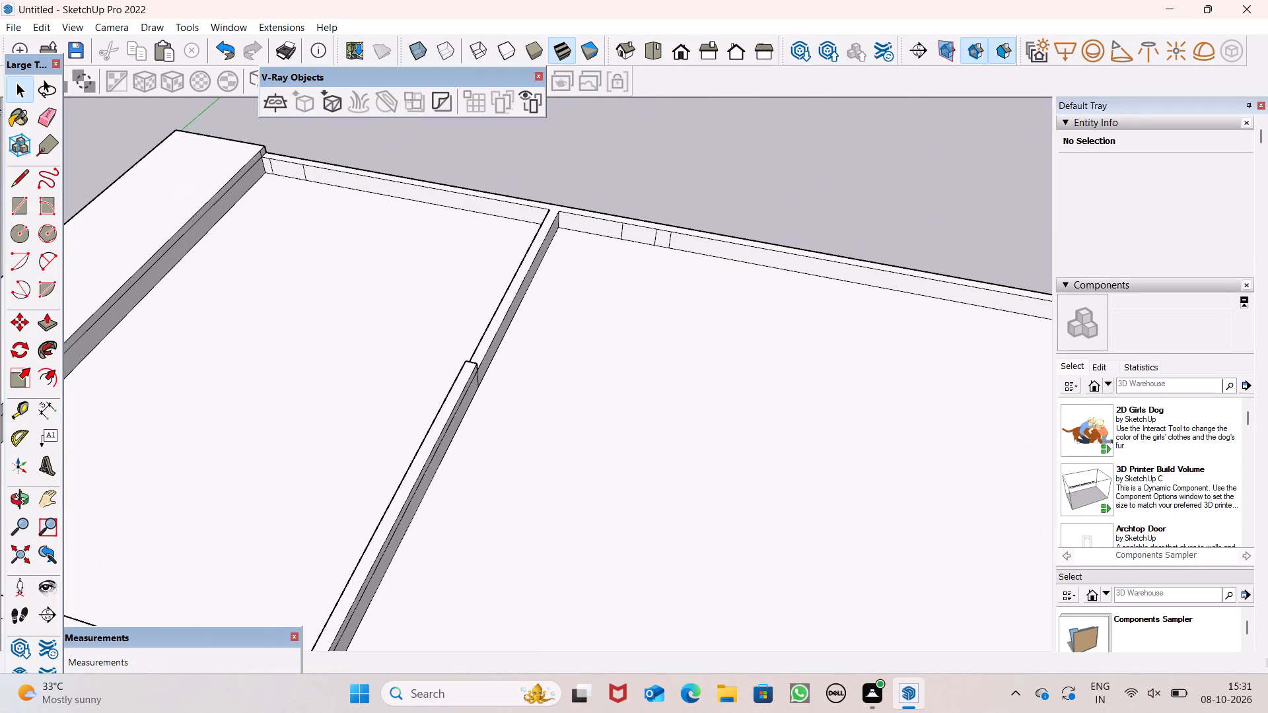
left_click(50, 104)
scroll(235, 137, "up", 5)
scroll(352, 195, "up", 3)
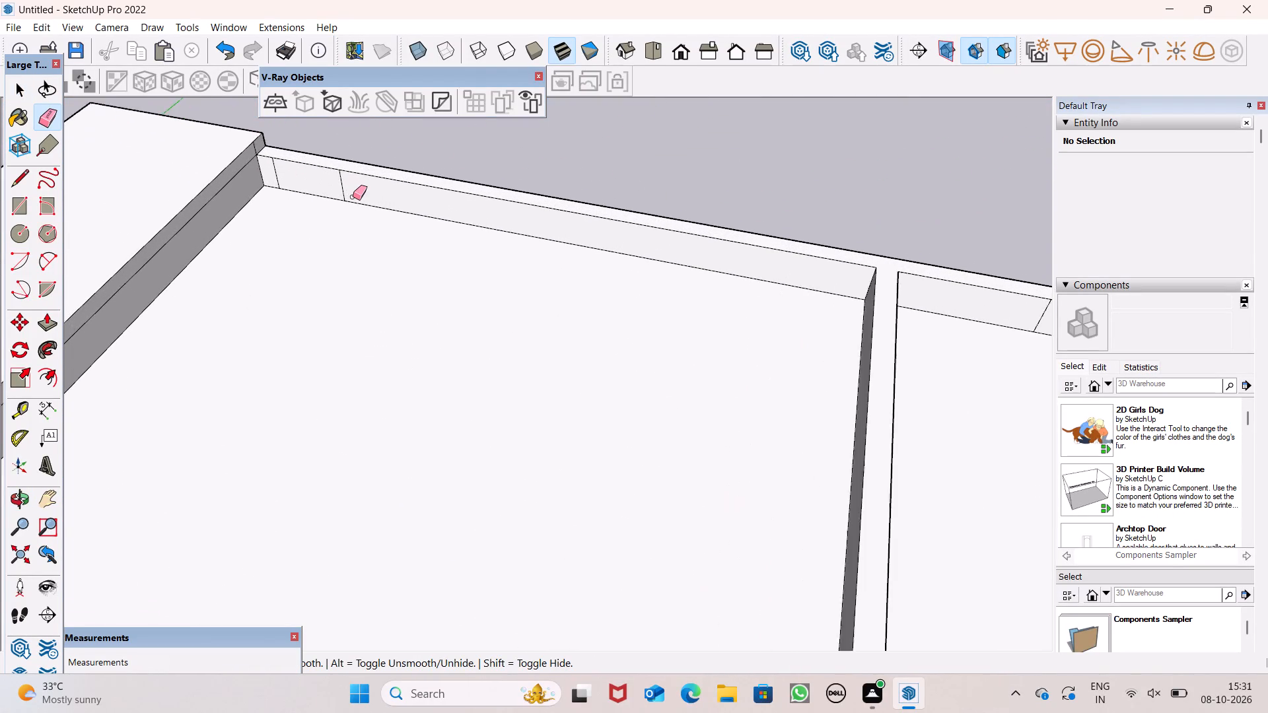
scroll(353, 197, "up", 10)
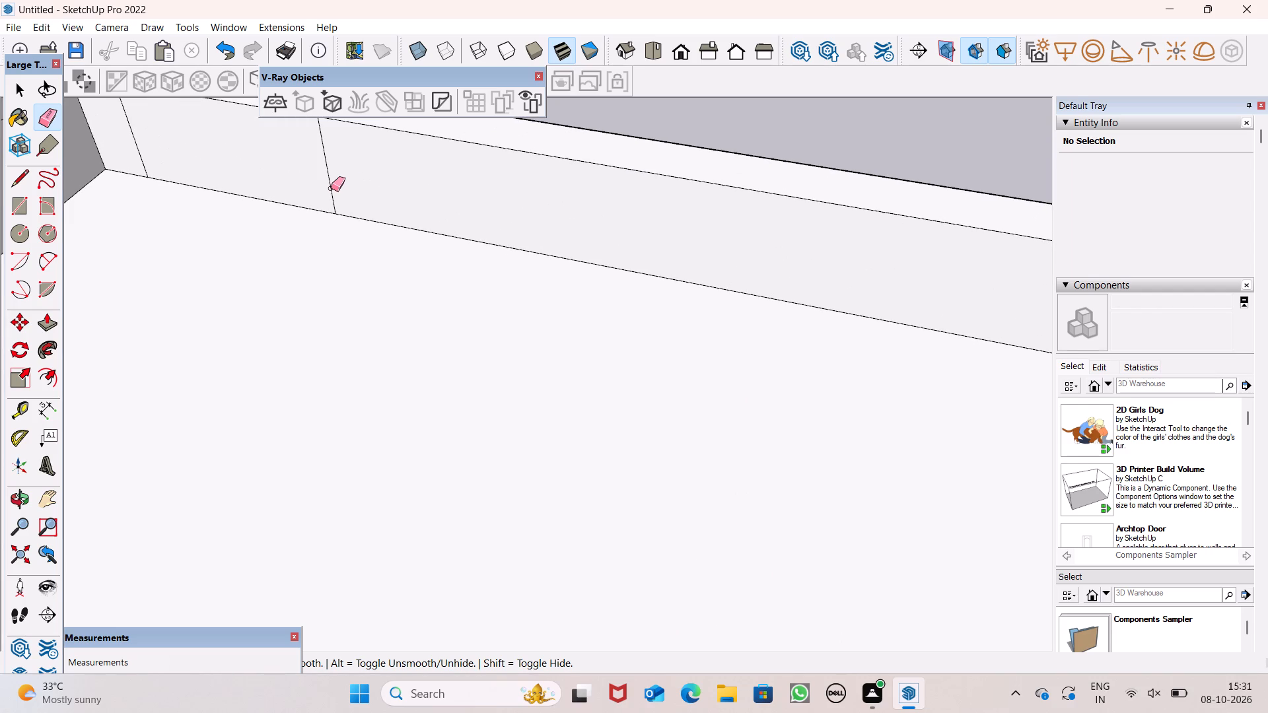
double_click(329, 174)
left_click_drag(141, 135, 139, 135)
left_click_drag(139, 135, 127, 135)
Erase the three stray vertical edges on the rear parapet's inner face in the larger roof bay.
scroll(236, 251, "down", 5)
scroll(267, 327, "down", 7)
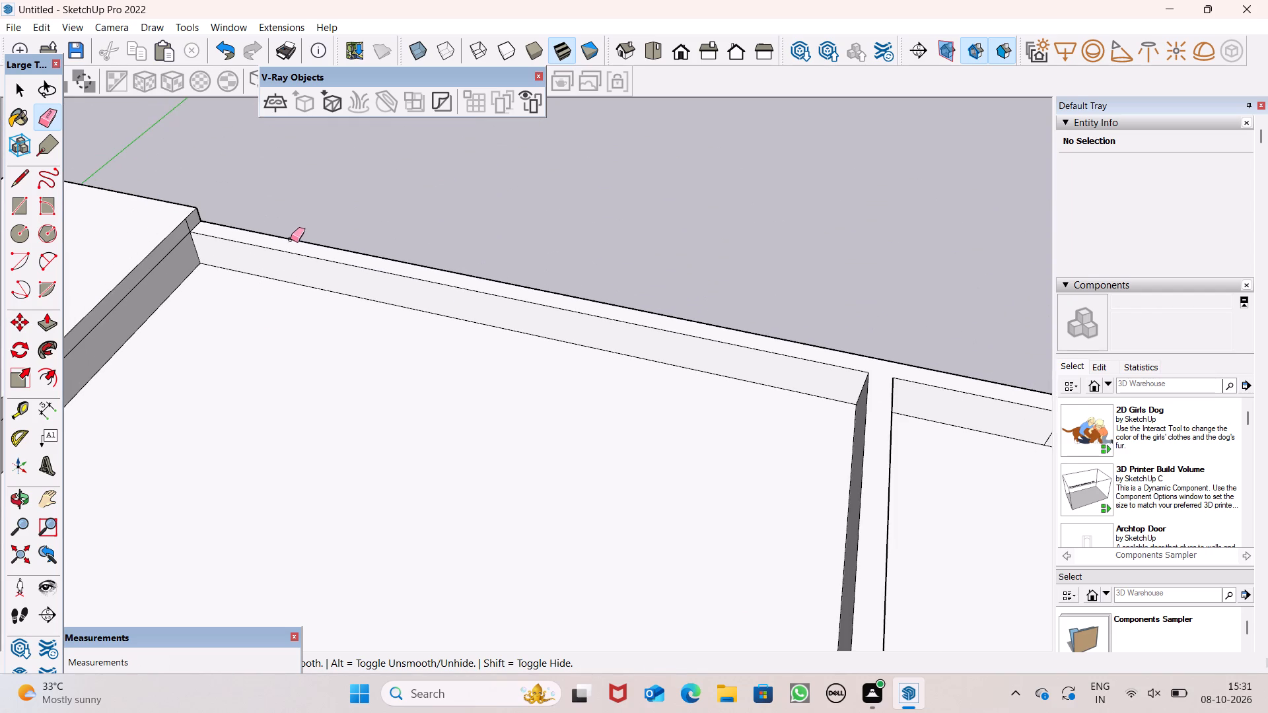
scroll(291, 234, "down", 9)
scroll(149, 215, "down", 6)
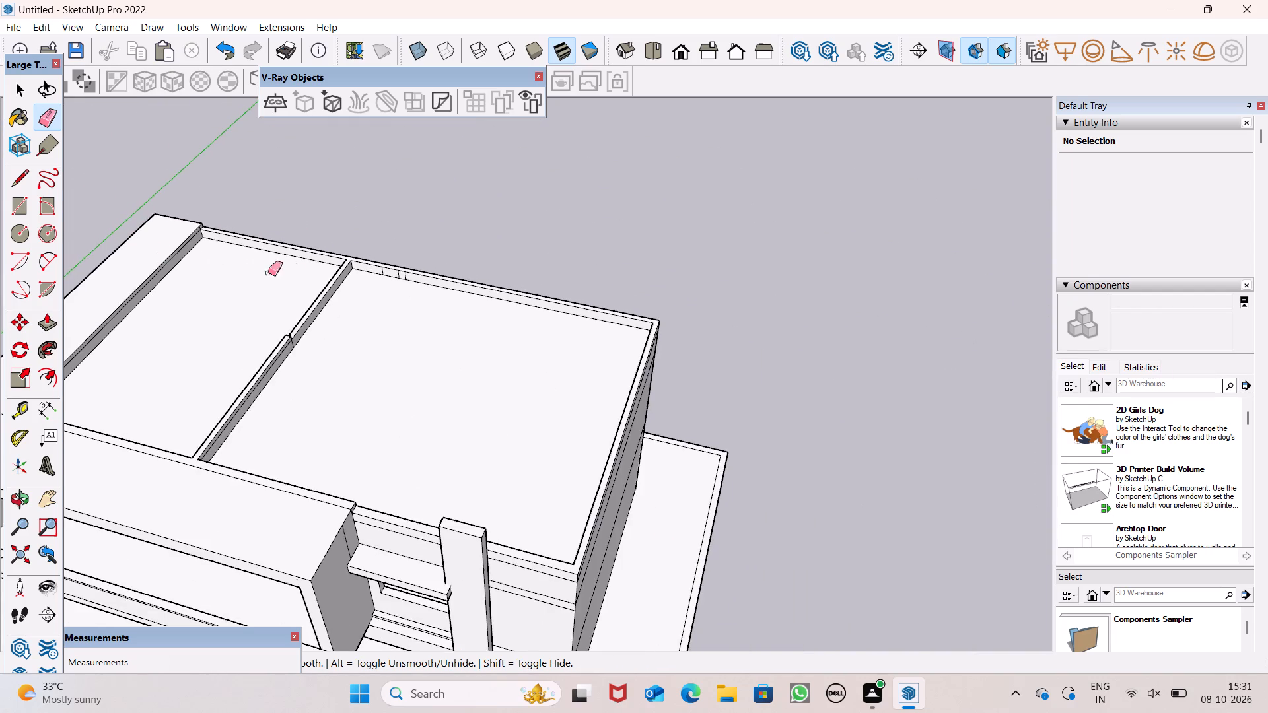
scroll(341, 283, "up", 4)
scroll(371, 288, "down", 1)
scroll(379, 286, "up", 5)
scroll(394, 277, "down", 1)
scroll(394, 277, "up", 7)
scroll(447, 286, "down", 1)
scroll(447, 286, "up", 9)
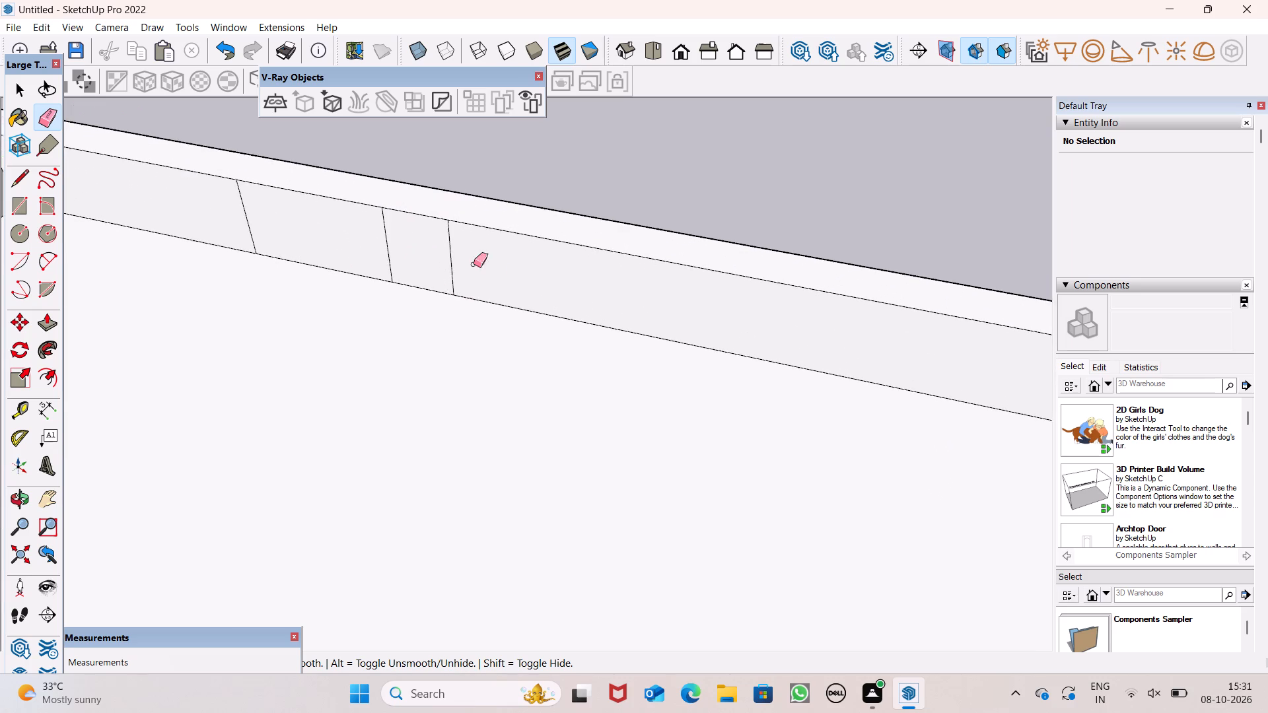
scroll(474, 264, "up", 7)
left_click(430, 244)
left_click(431, 244)
left_click_drag(307, 246, 295, 246)
scroll(465, 211, "down", 9)
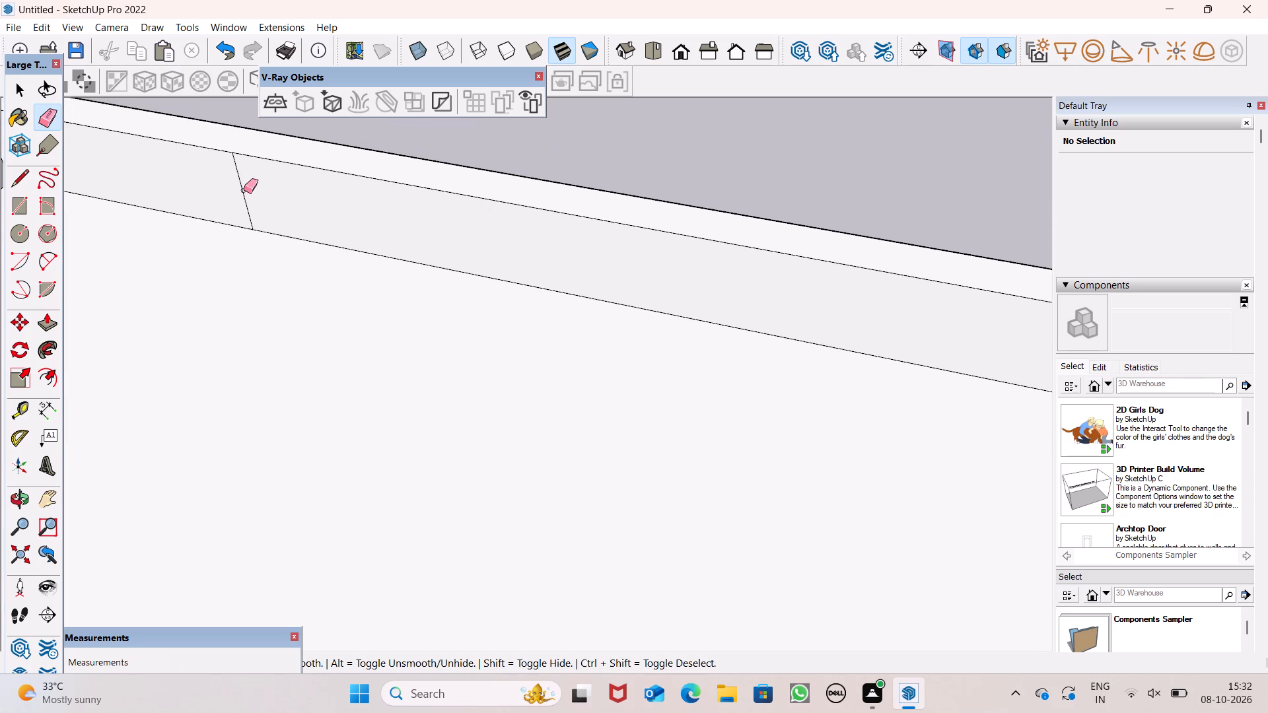
left_click(245, 189)
scroll(396, 279, "down", 5)
scroll(470, 236, "down", 5)
key("space")
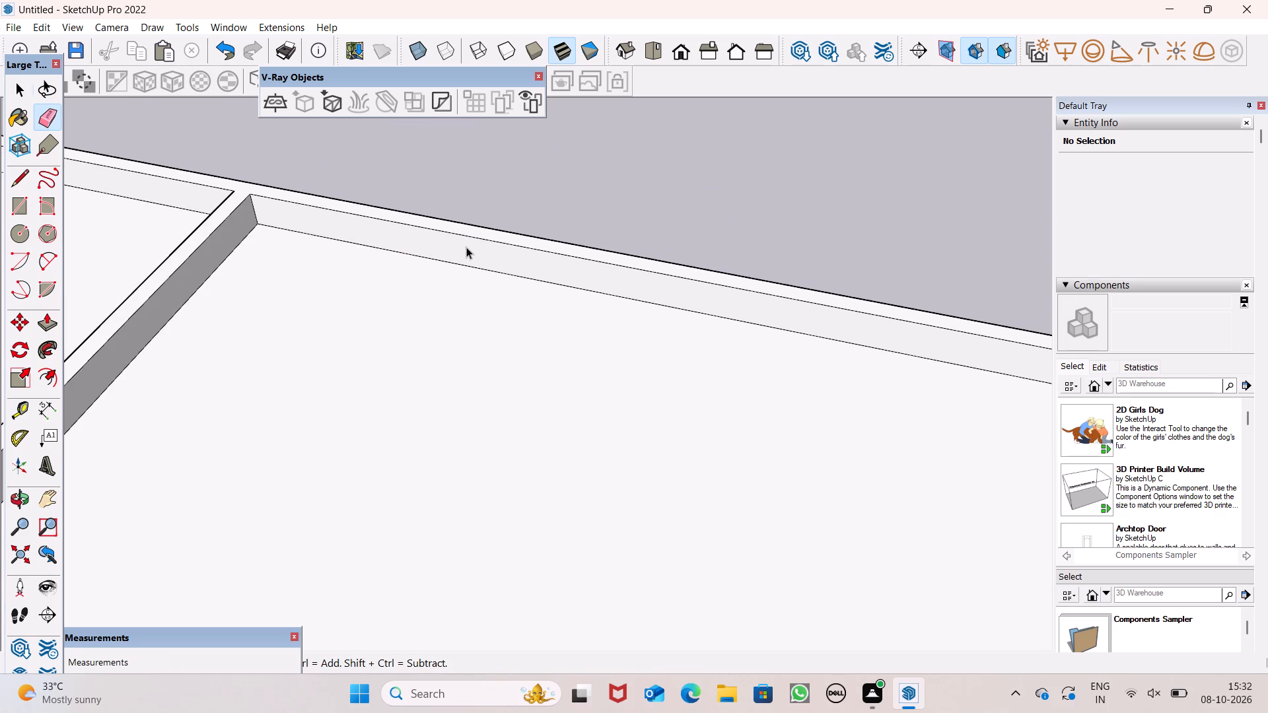
Examine the roof and front facade from several angles for remaining stray edges.
scroll(466, 247, "down", 7)
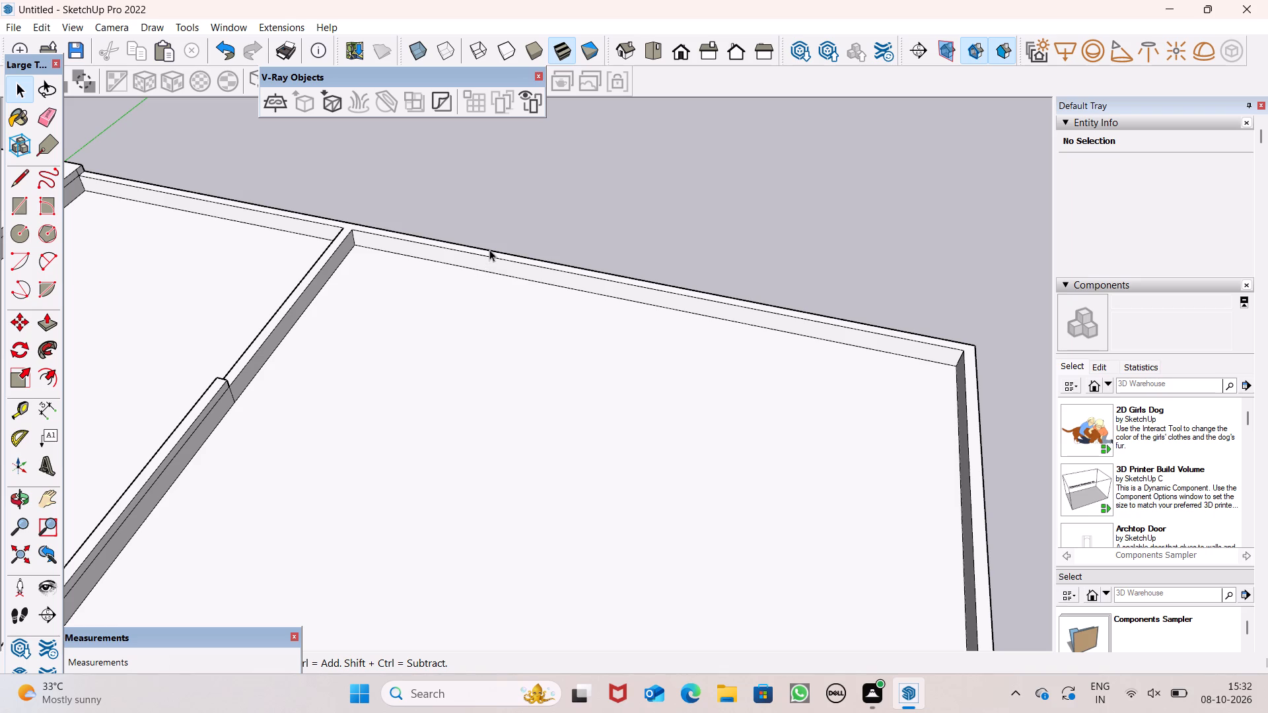
scroll(442, 293, "down", 4)
scroll(502, 250, "down", 2)
middle_click_drag(452, 301, 444, 257)
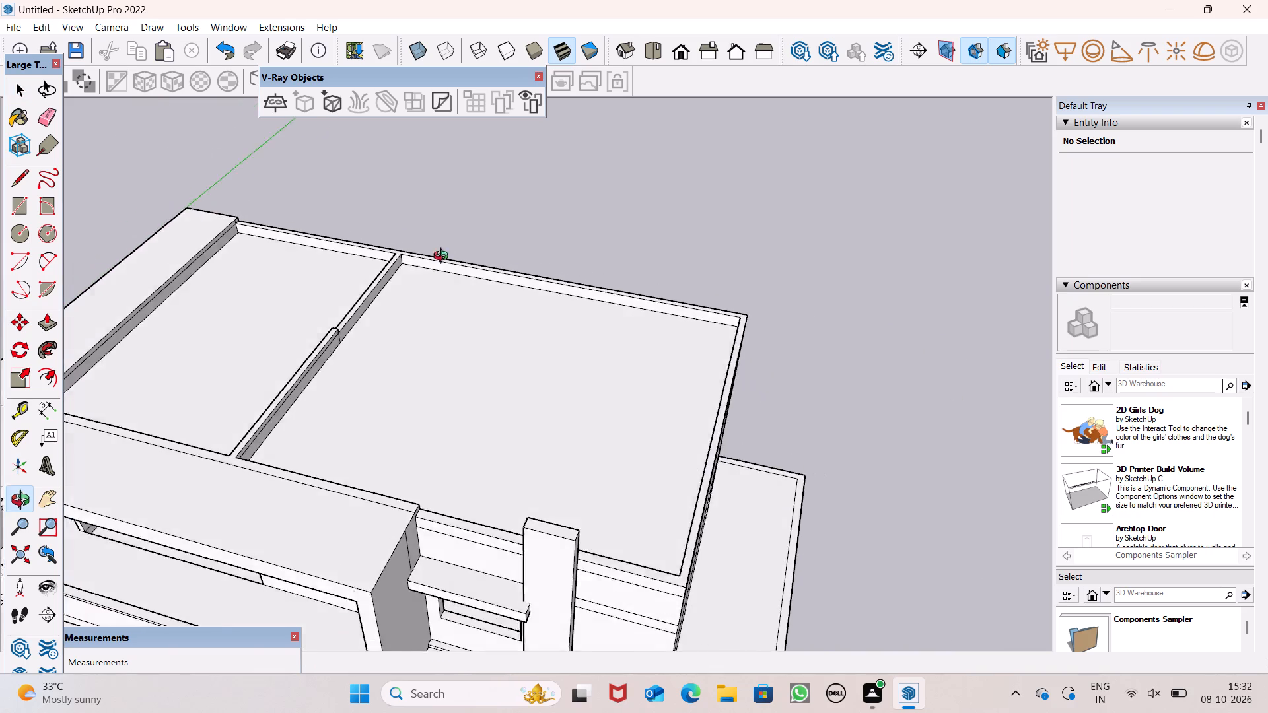
middle_click_drag(444, 257, 542, 179)
scroll(548, 283, "down", 8)
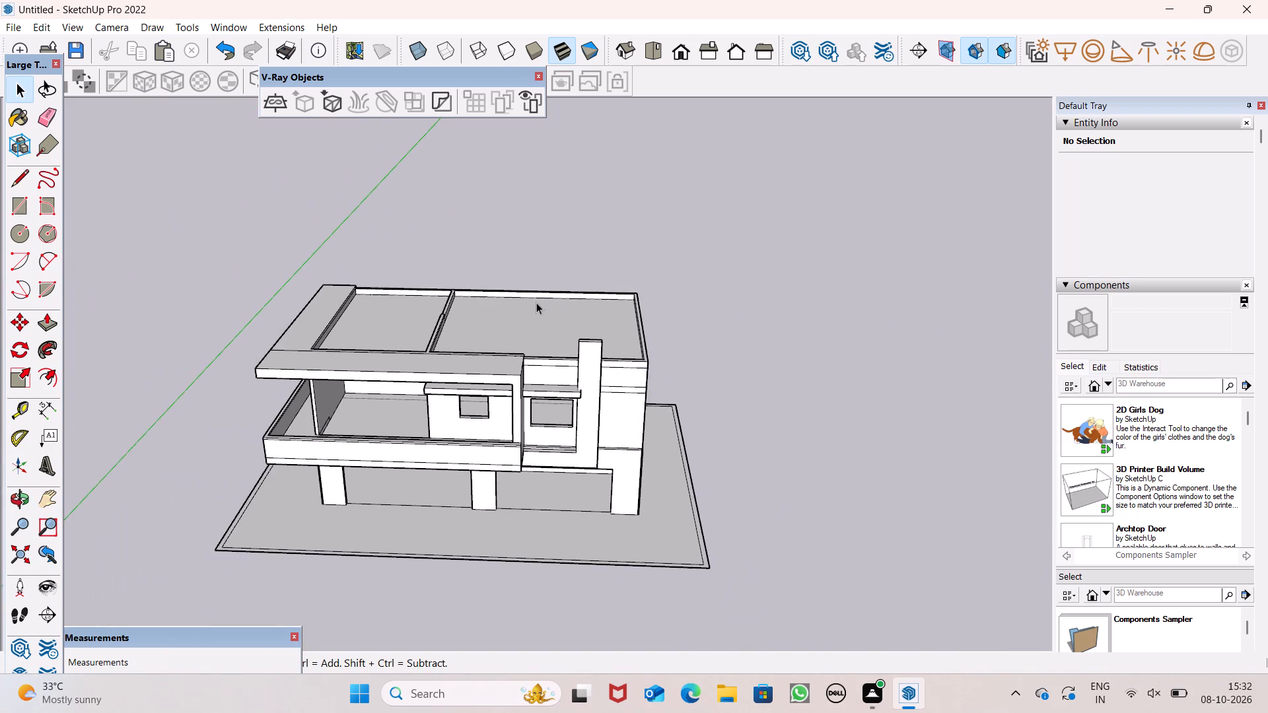
scroll(536, 298, "down", 4)
middle_click_drag(528, 372, 481, 336)
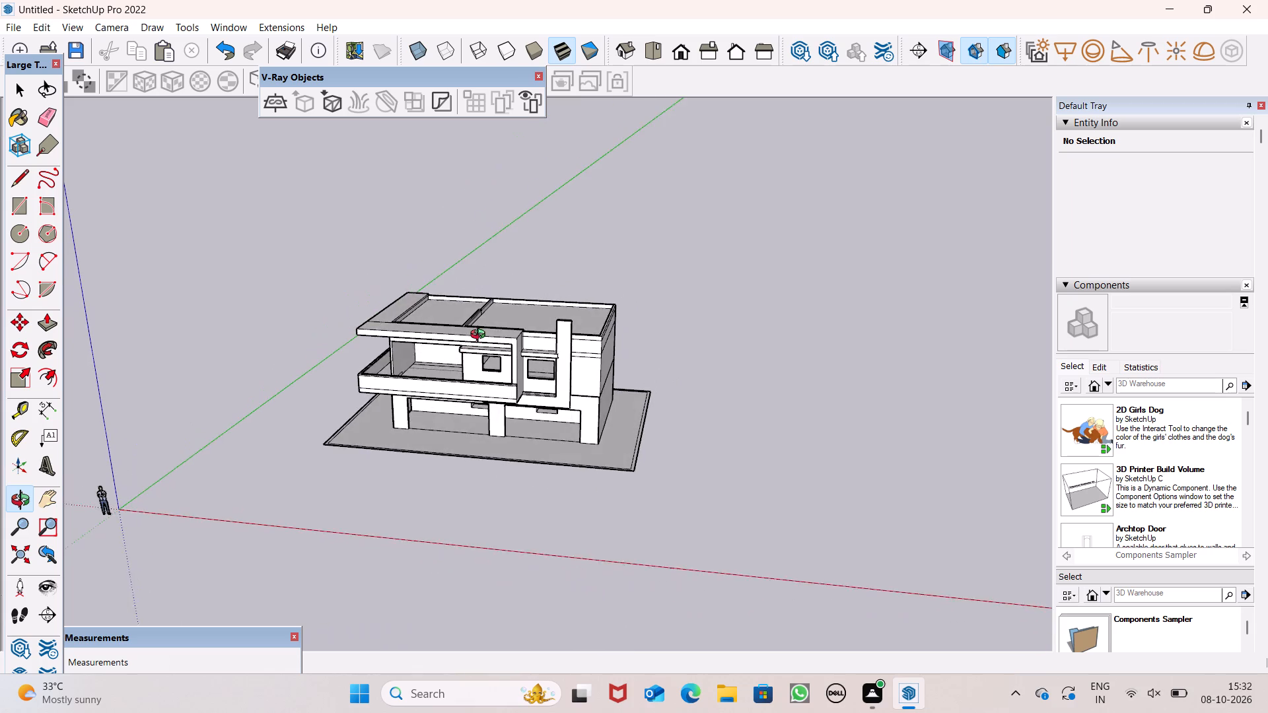
middle_click_drag(481, 336, 518, 349)
scroll(474, 275, "up", 3)
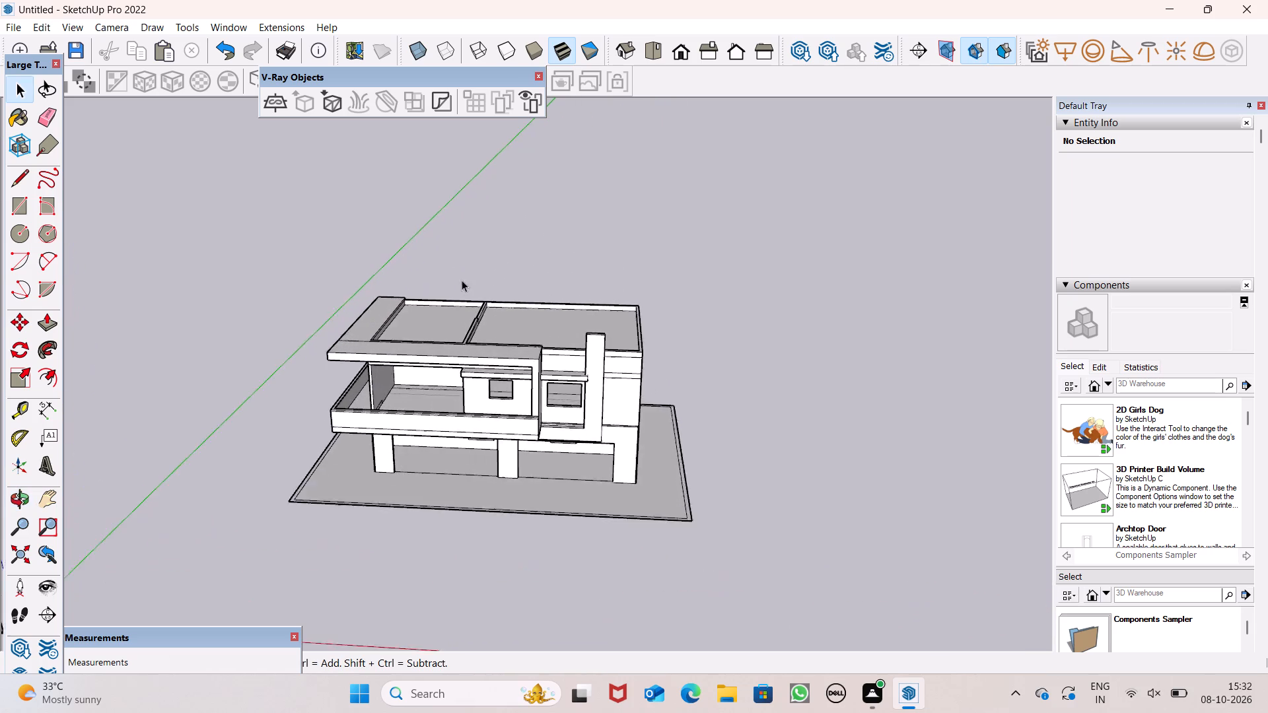
scroll(462, 280, "up", 2)
Draw a line about 28' 4 1/4" long on the side roof slab, from the front slab seam to the rear edge, alongside the smaller bay.
middle_click_drag(394, 356, 333, 465)
scroll(335, 489, "up", 1)
scroll(445, 317, "up", 6)
middle_click_drag(453, 417, 470, 605)
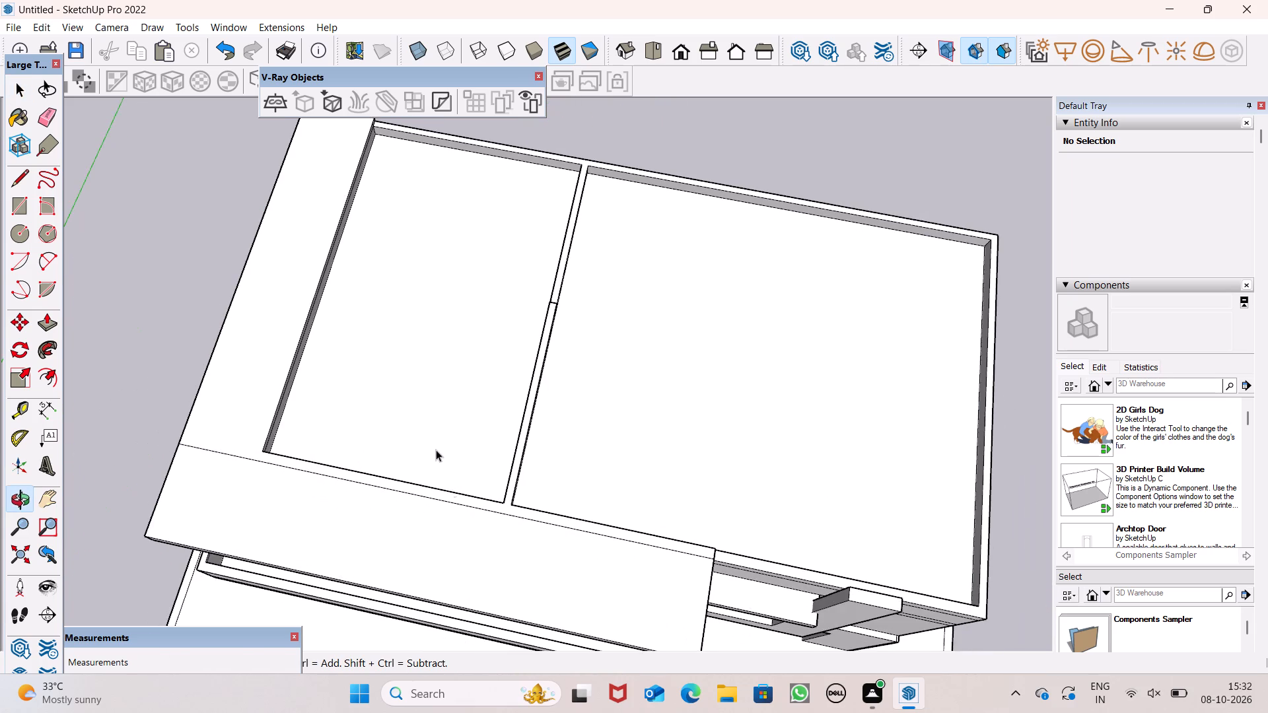
scroll(434, 442, "down", 3)
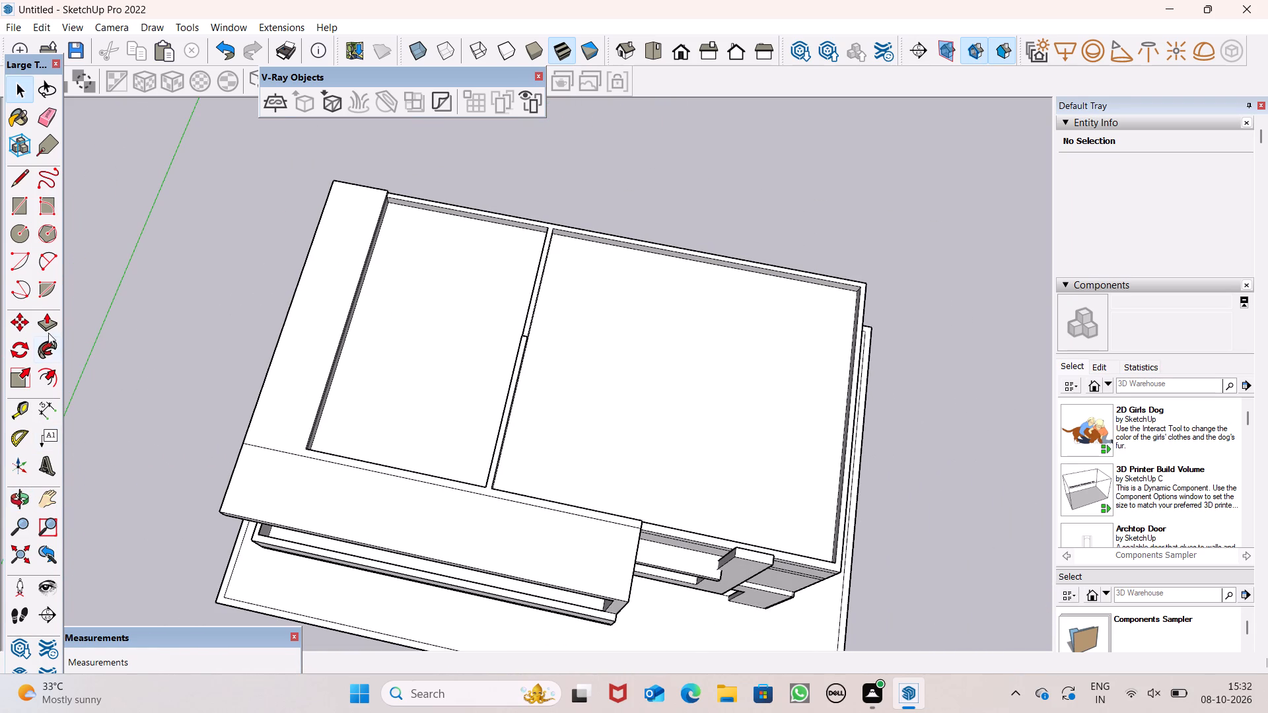
left_click(46, 329)
scroll(458, 506, "up", 2)
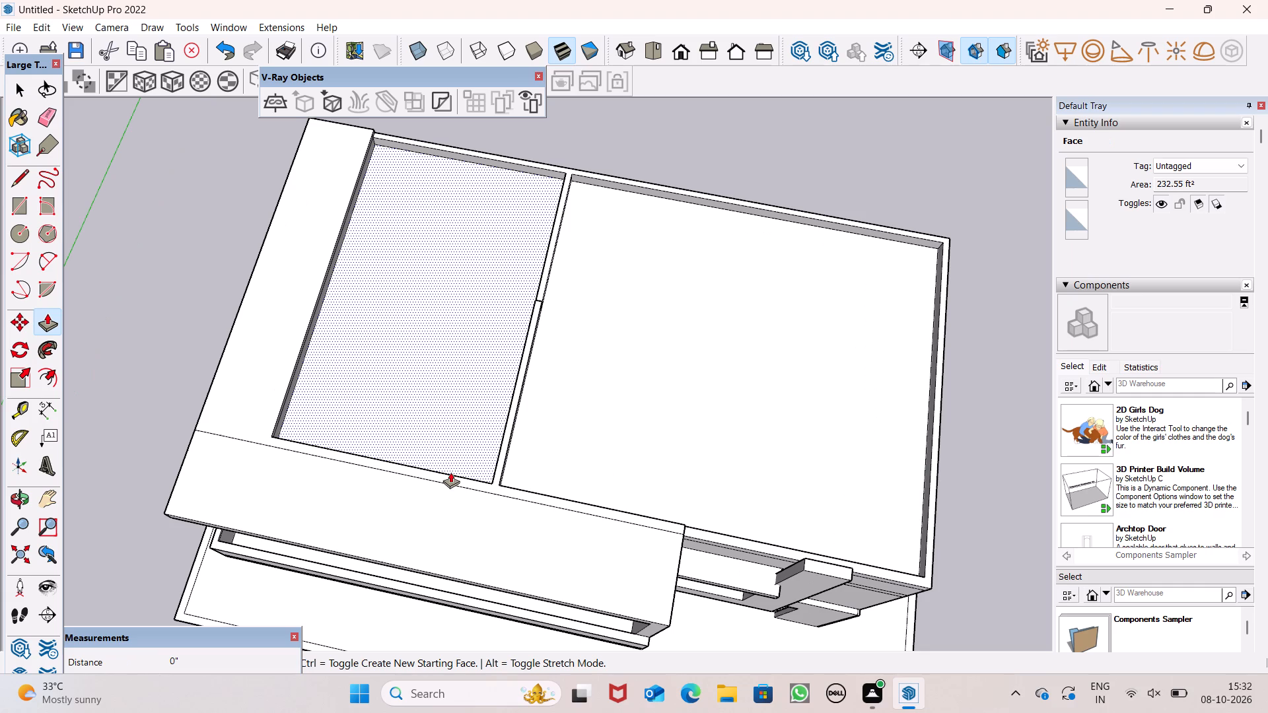
left_click(18, 175)
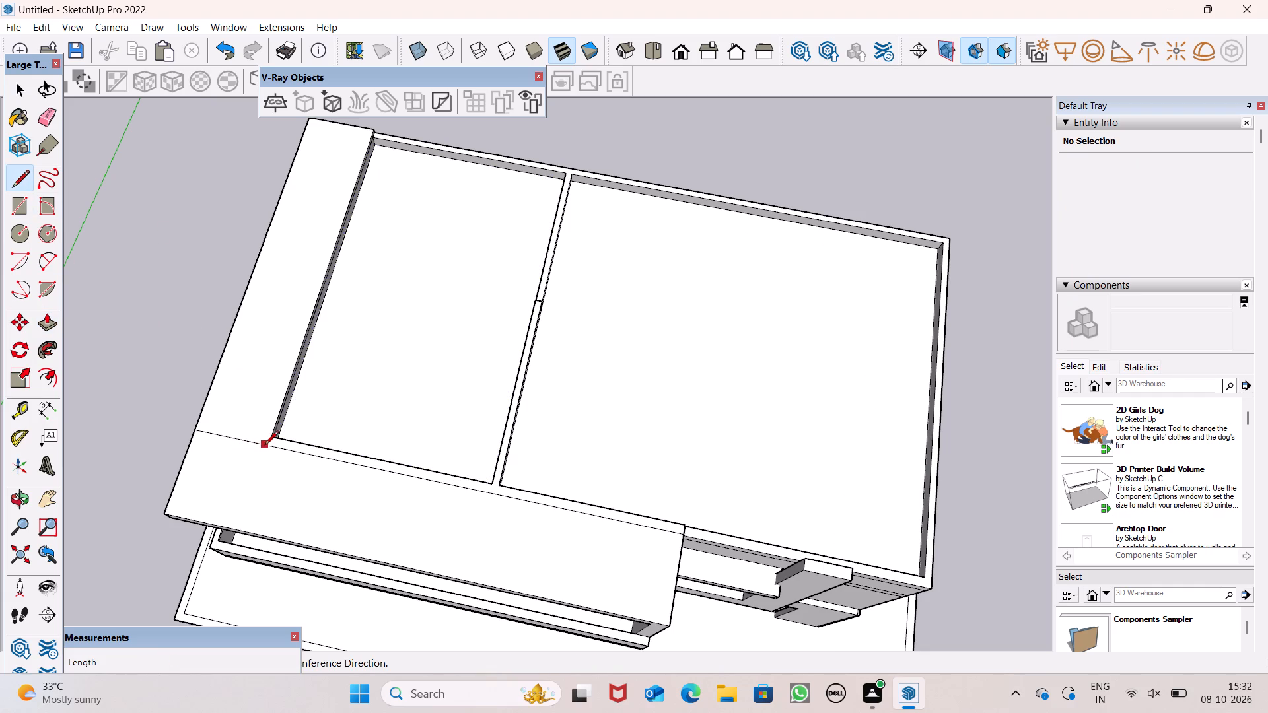
scroll(265, 428, "up", 8)
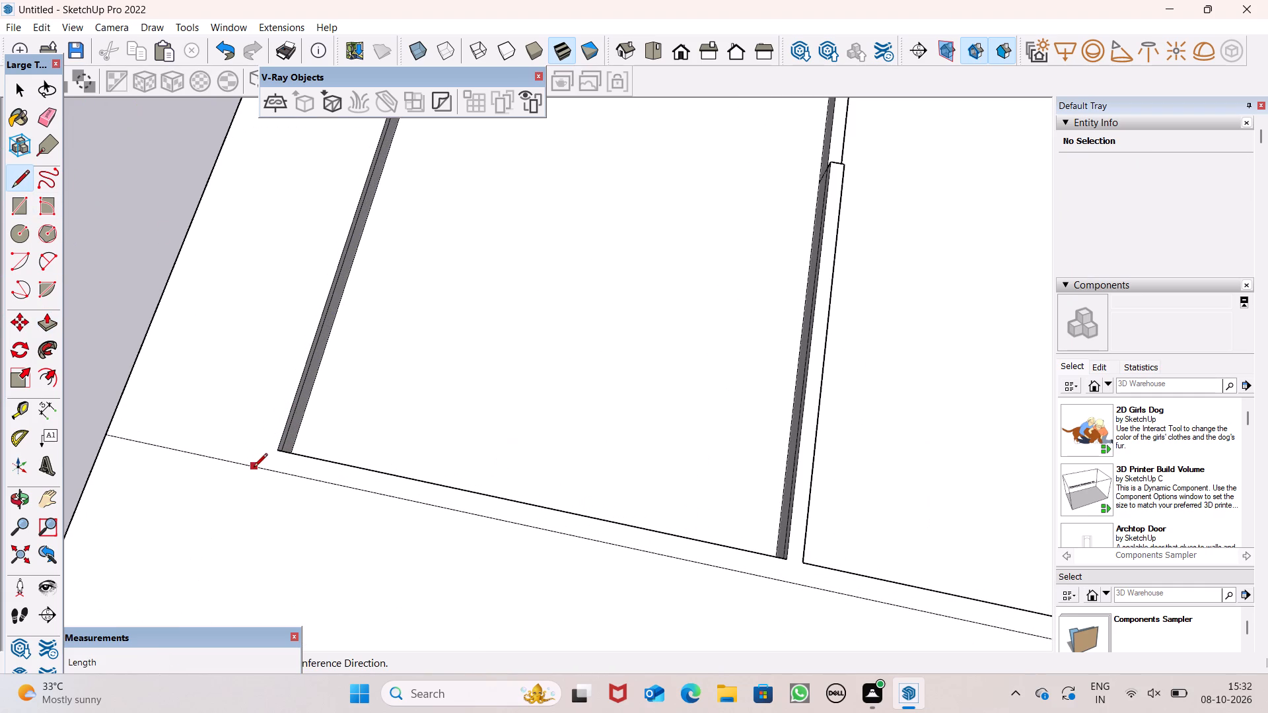
left_click_drag(254, 468, 263, 440)
scroll(295, 349, "down", 11)
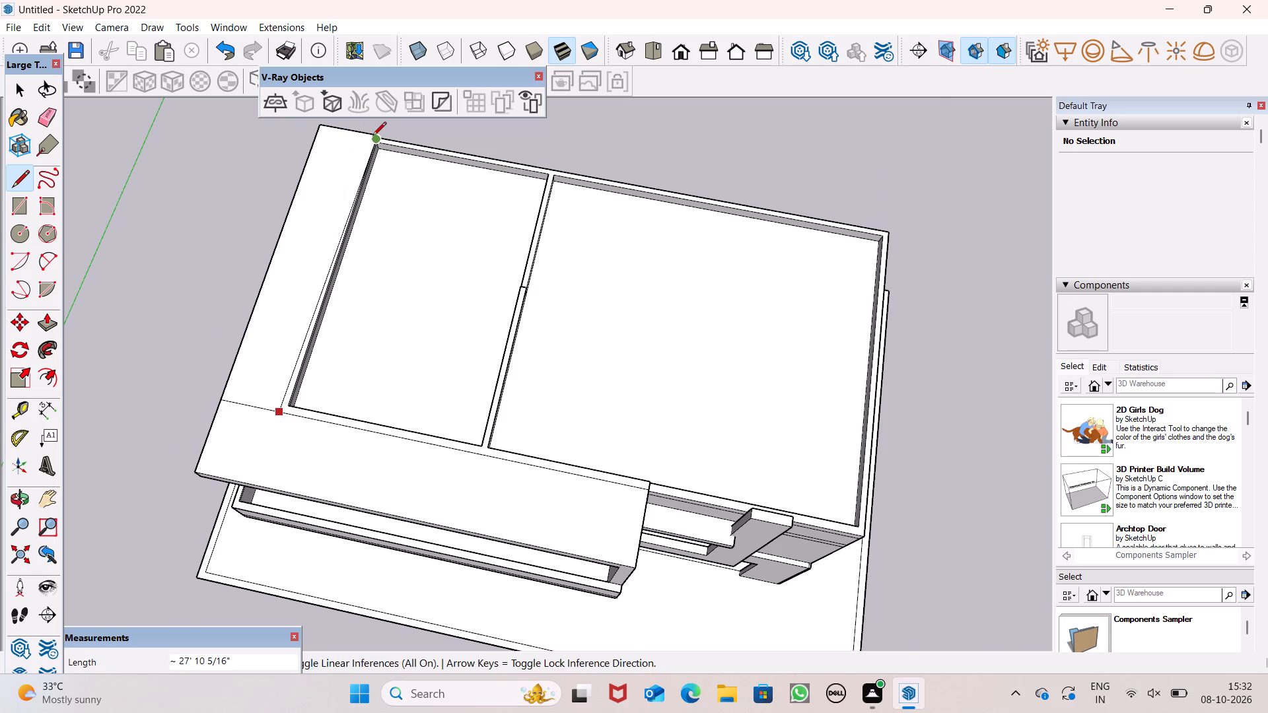
scroll(372, 137, "up", 9)
scroll(361, 126, "down", 1)
scroll(361, 126, "up", 10)
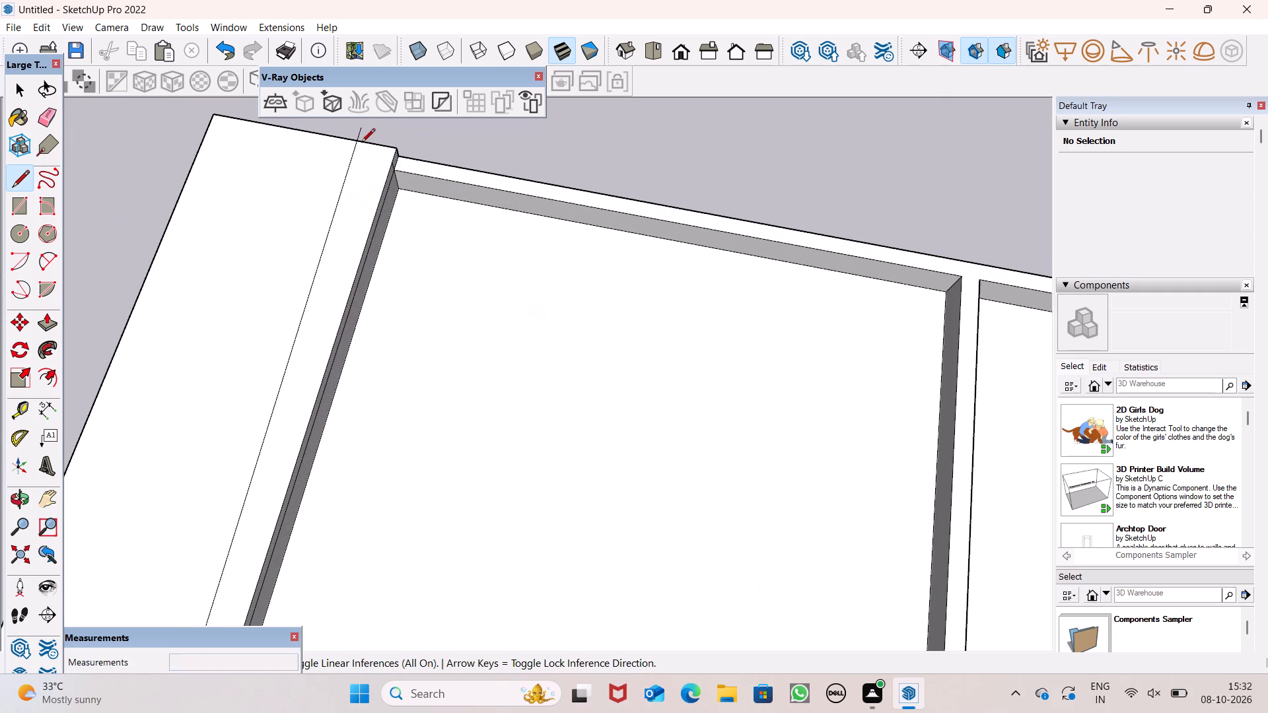
scroll(361, 143, "up", 7)
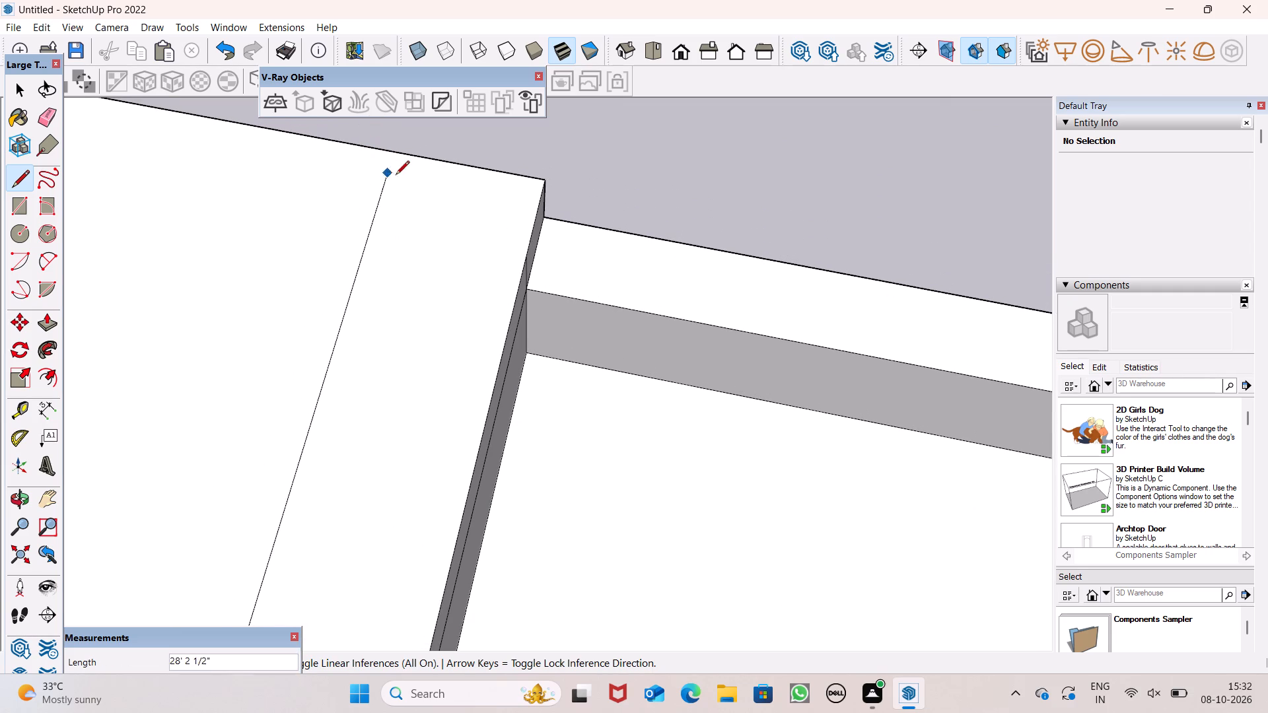
left_click(450, 168)
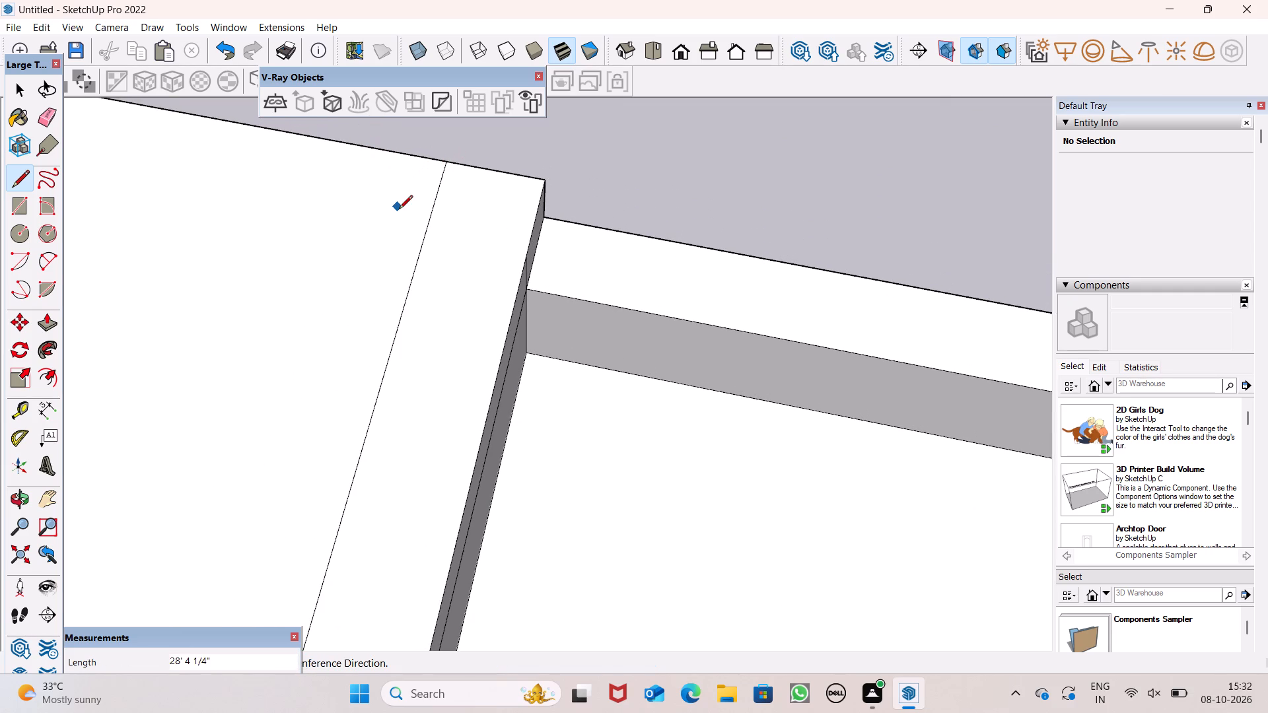
key("space")
Push/Pull the narrow strip bordering the smaller roof bay, along the front and side slabs and part of the divider, up 5'.
scroll(399, 211, "down", 10)
scroll(475, 174, "down", 7)
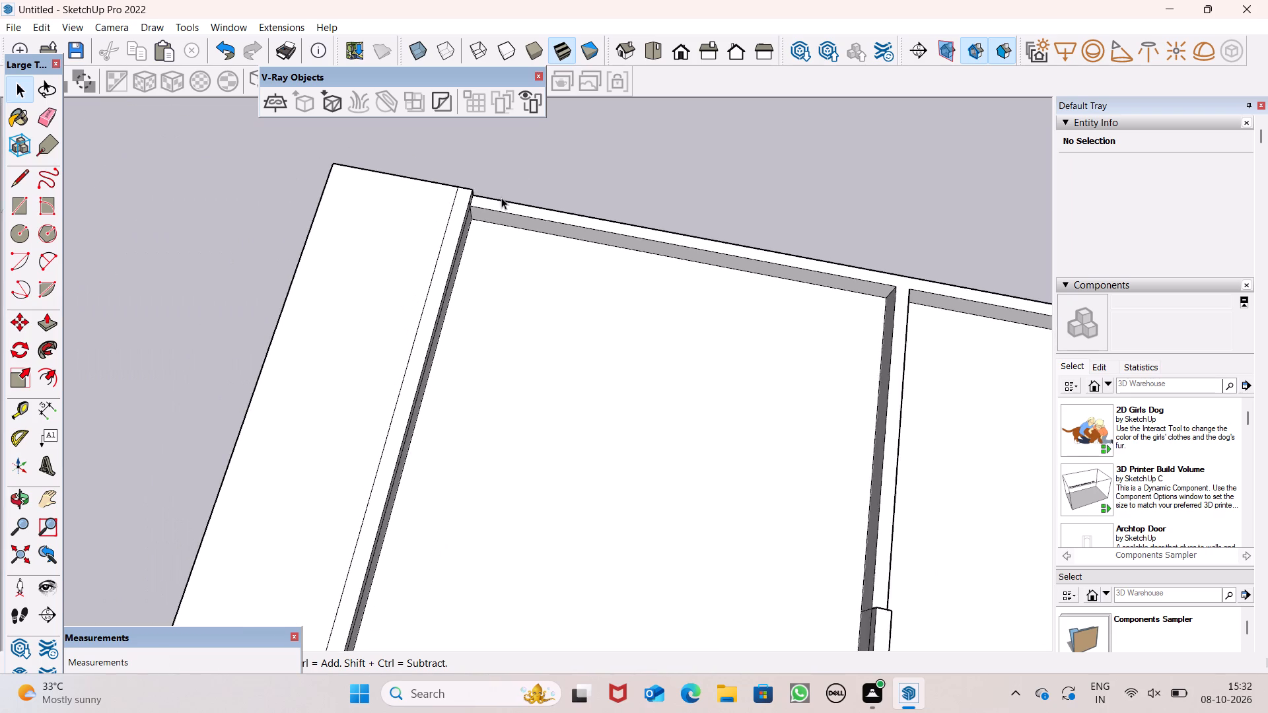
scroll(501, 197, "down", 4)
scroll(491, 236, "up", 1)
scroll(491, 236, "down", 9)
scroll(484, 295, "down", 3)
scroll(594, 426, "up", 4)
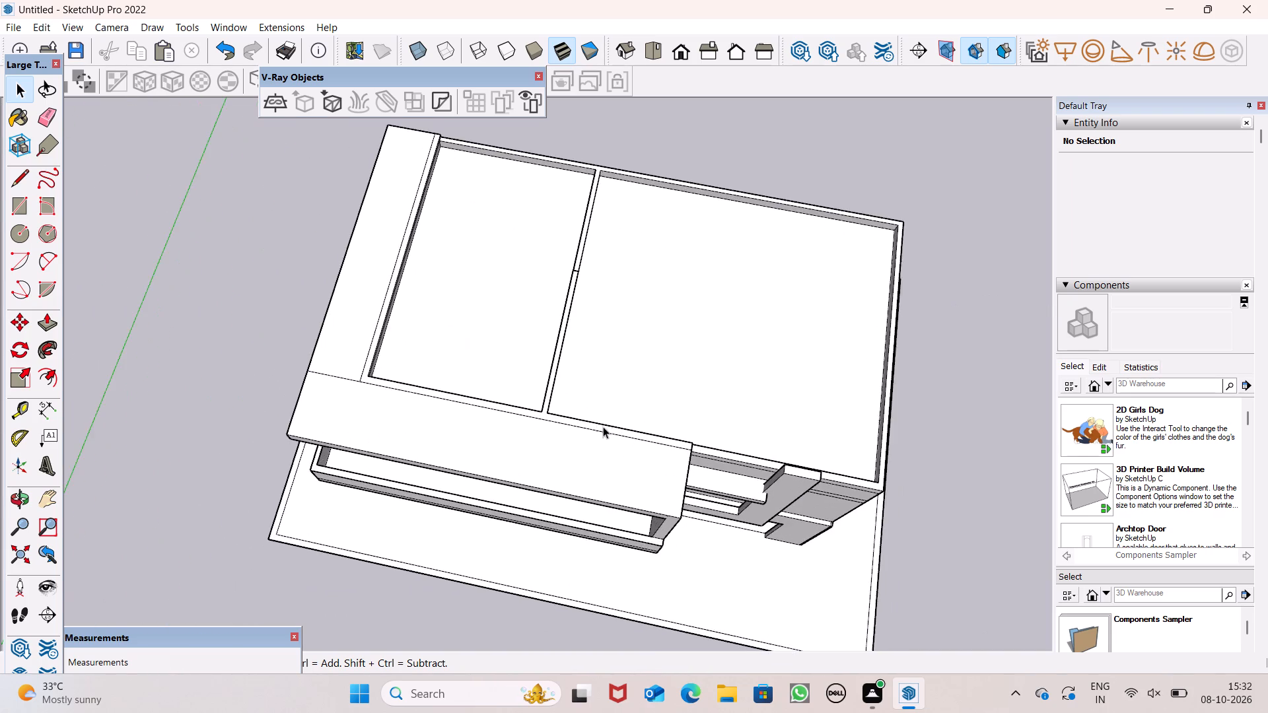
middle_click_drag(619, 443, 625, 319)
scroll(639, 403, "up", 1)
left_click(60, 321)
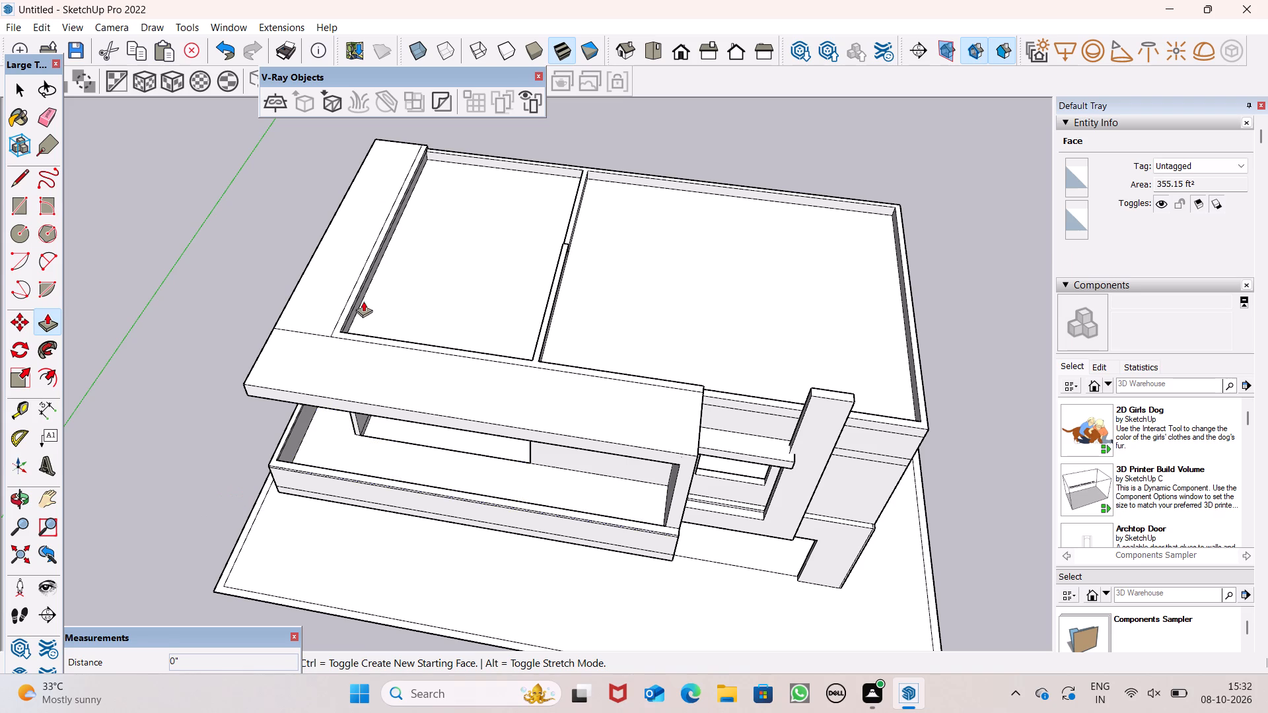
scroll(363, 301, "up", 4)
scroll(361, 302, "down", 3)
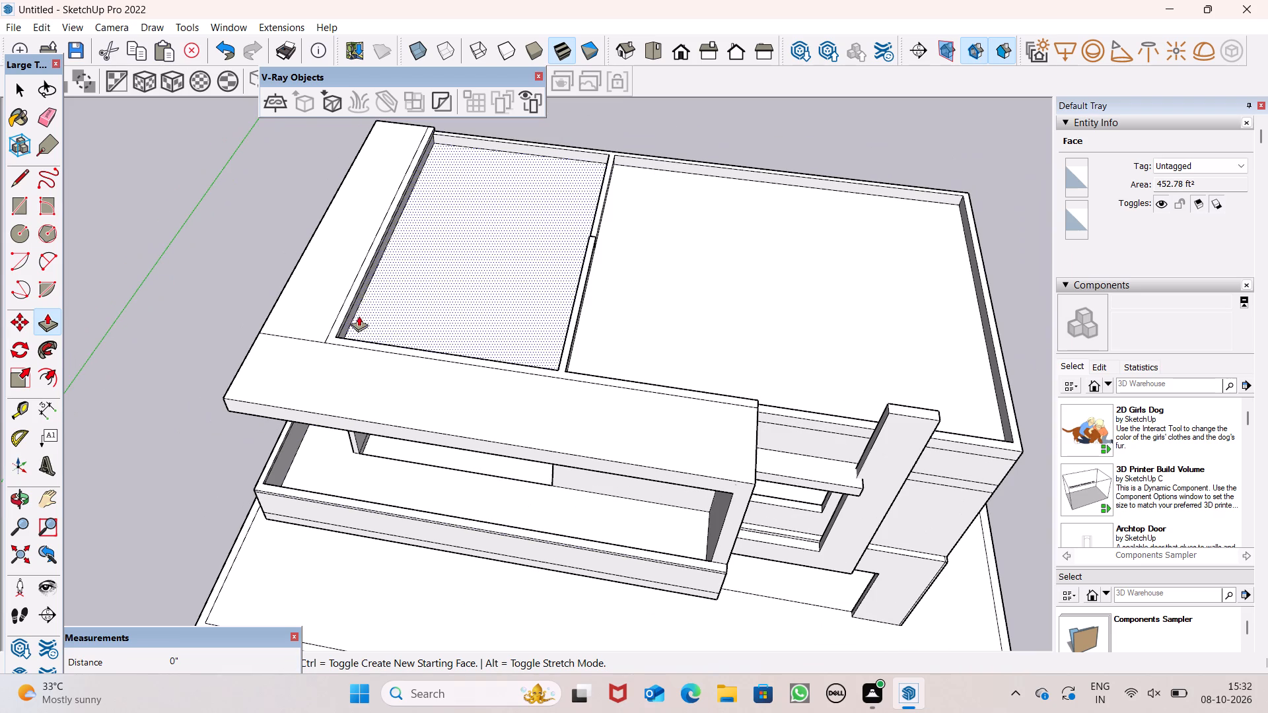
scroll(868, 396, "up", 4)
middle_click_drag(747, 433, 711, 545)
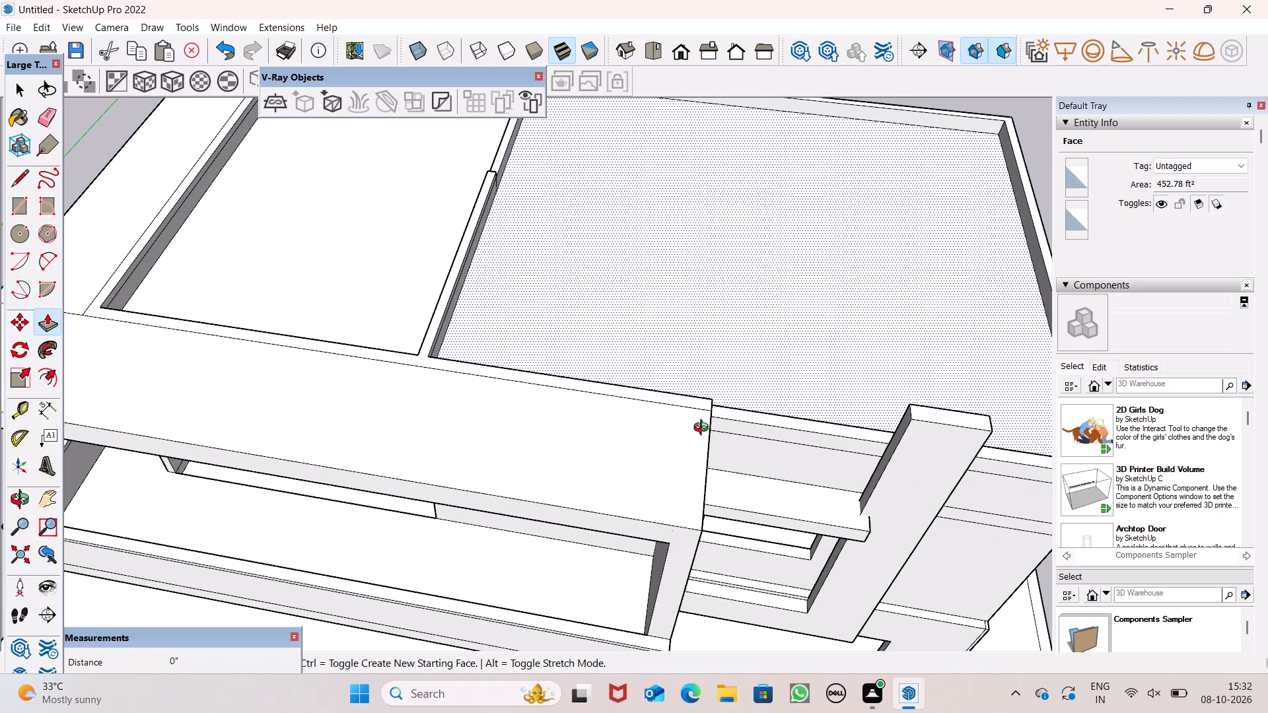
scroll(705, 428, "up", 1)
scroll(705, 427, "down", 1)
scroll(705, 427, "up", 3)
scroll(727, 416, "down", 5)
middle_click_drag(655, 484, 696, 355)
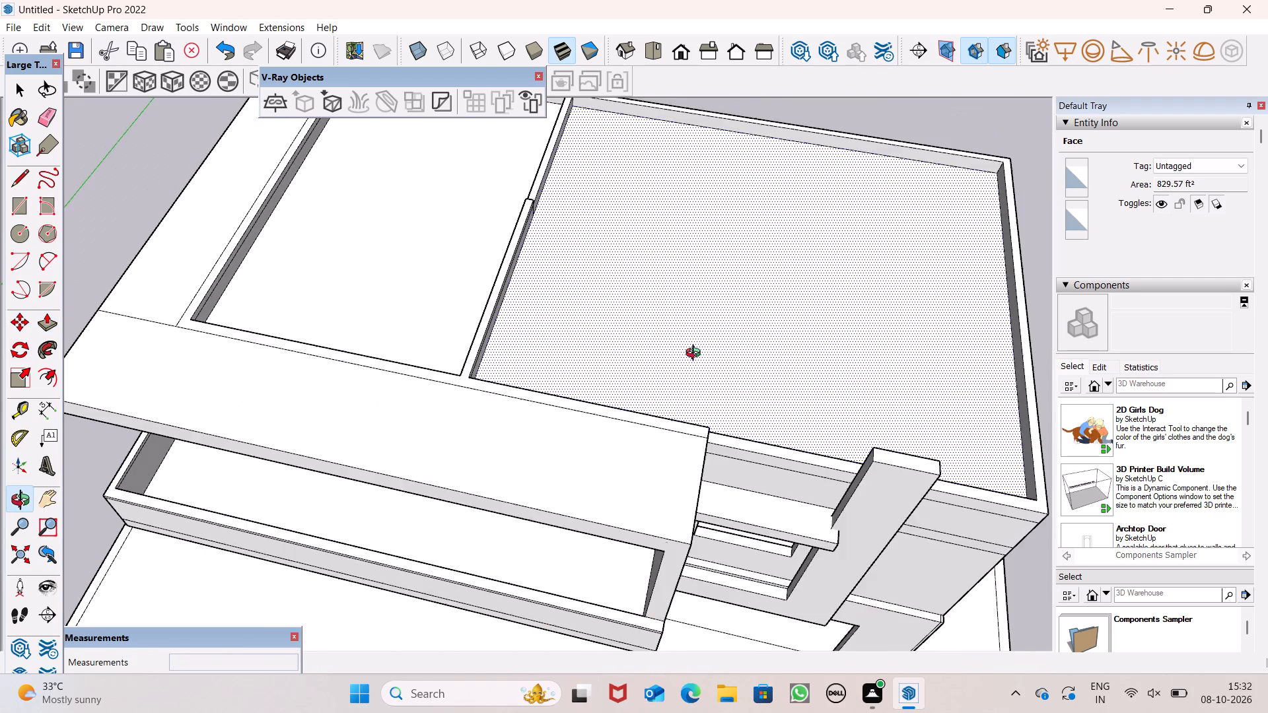
middle_click_drag(696, 355, 689, 333)
scroll(646, 350, "up", 5)
middle_click_drag(684, 415, 176, 449)
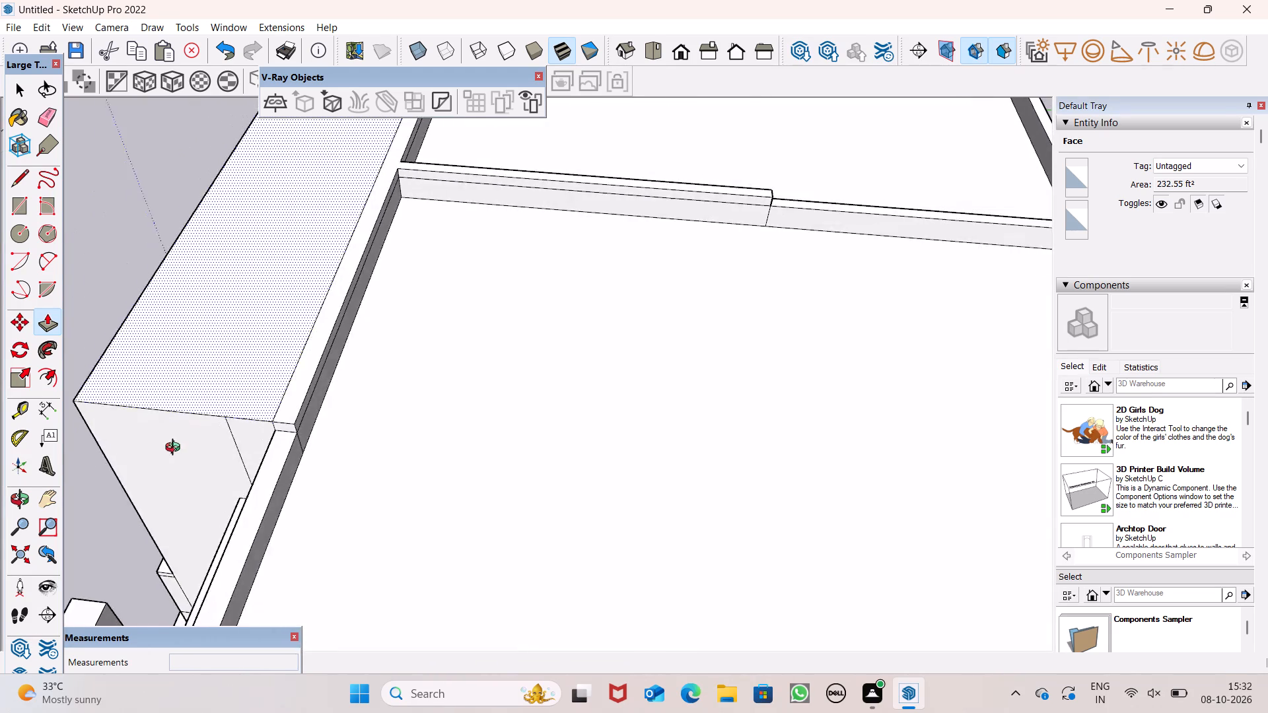
middle_click_drag(176, 449, 662, 387)
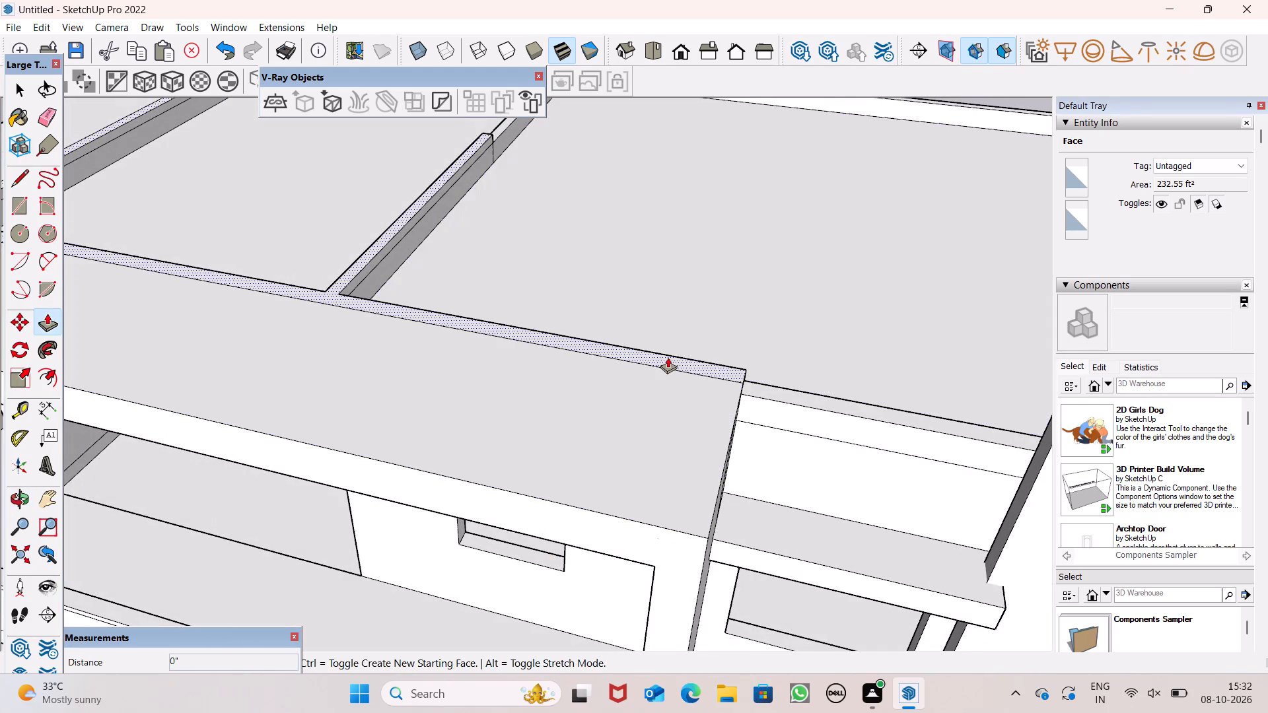
left_click_drag(668, 356, 625, 273)
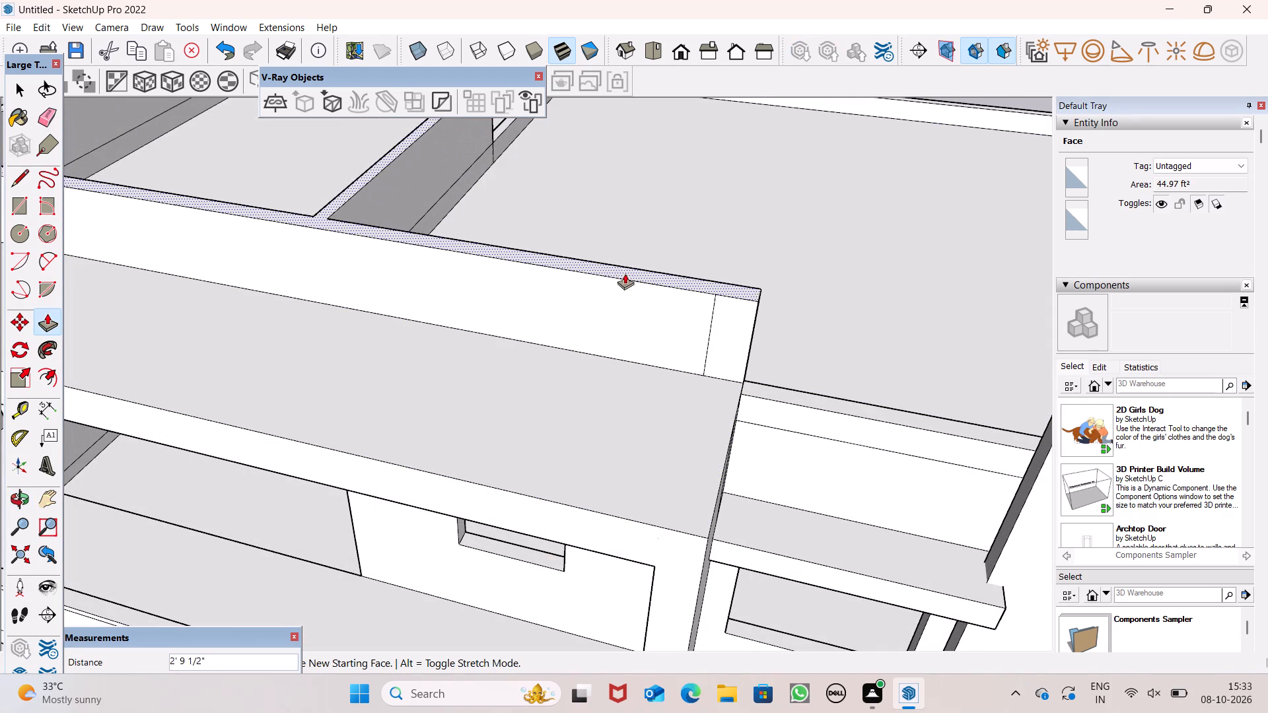
left_click_drag(625, 273, 623, 255)
type("5'")
key("Return")
scroll(579, 316, "down", 9)
middle_click_drag(591, 353, 640, 333)
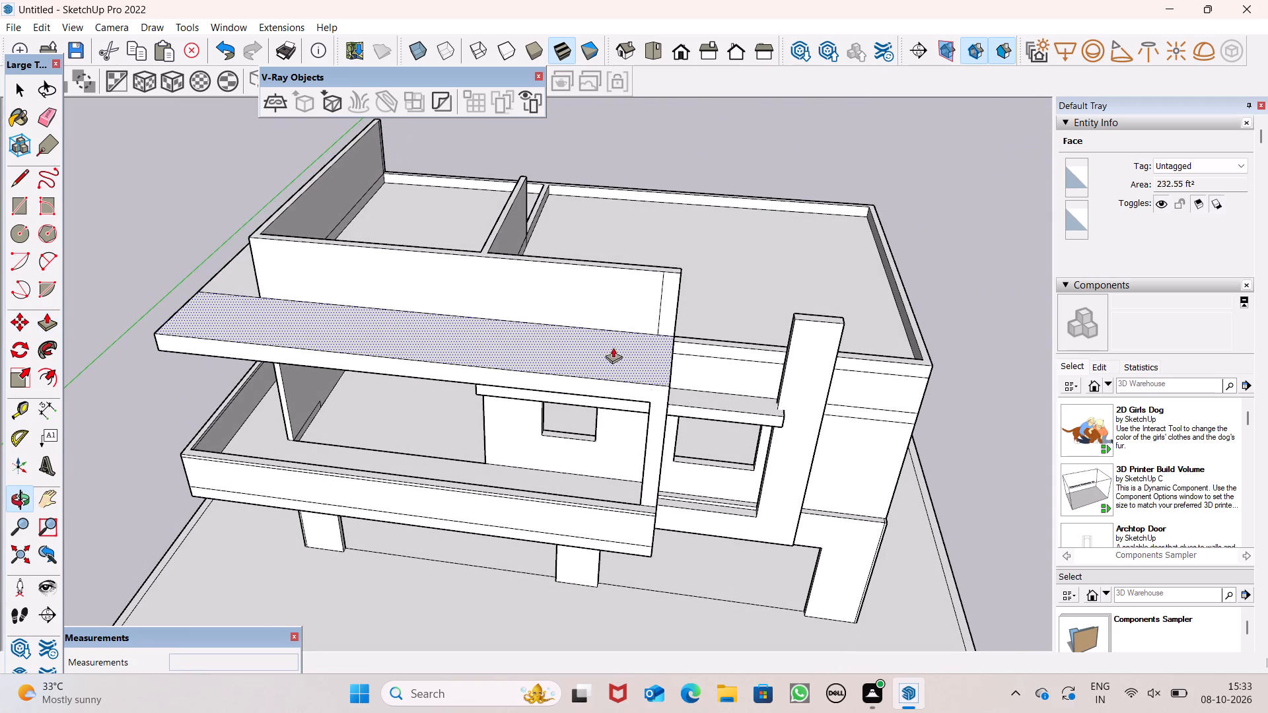
middle_click_drag(617, 326, 646, 225)
scroll(537, 164, "up", 1)
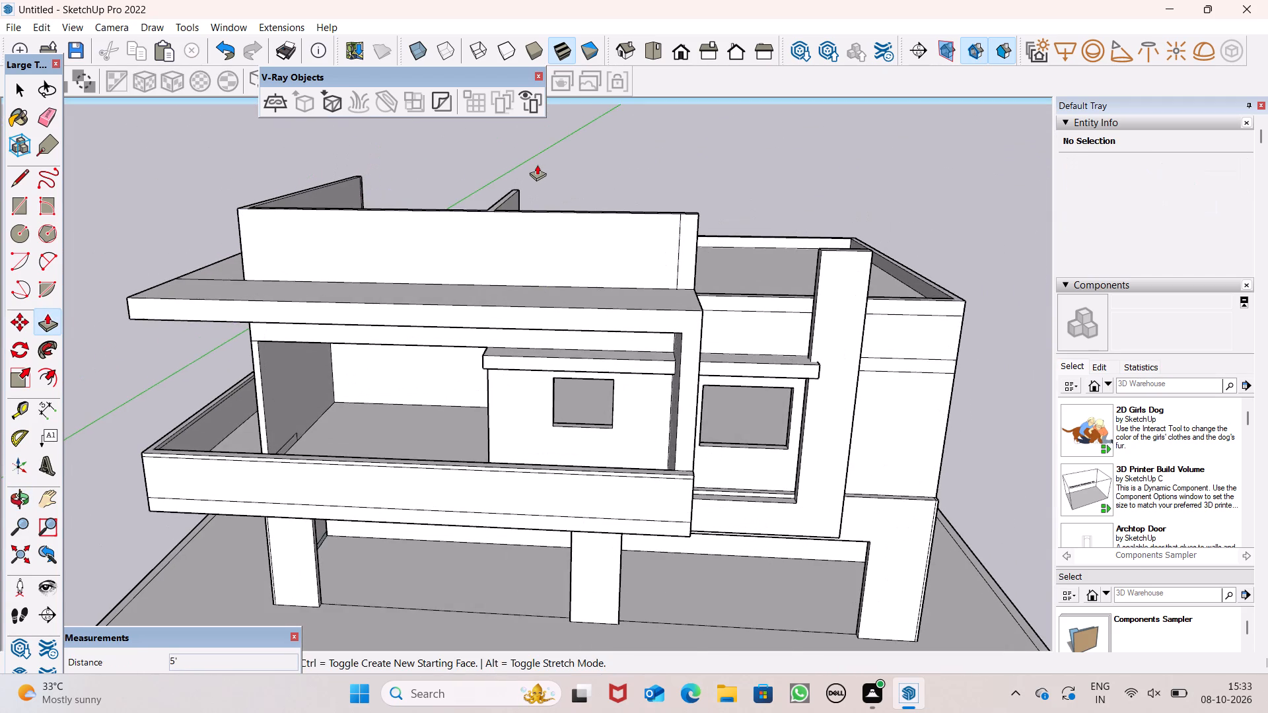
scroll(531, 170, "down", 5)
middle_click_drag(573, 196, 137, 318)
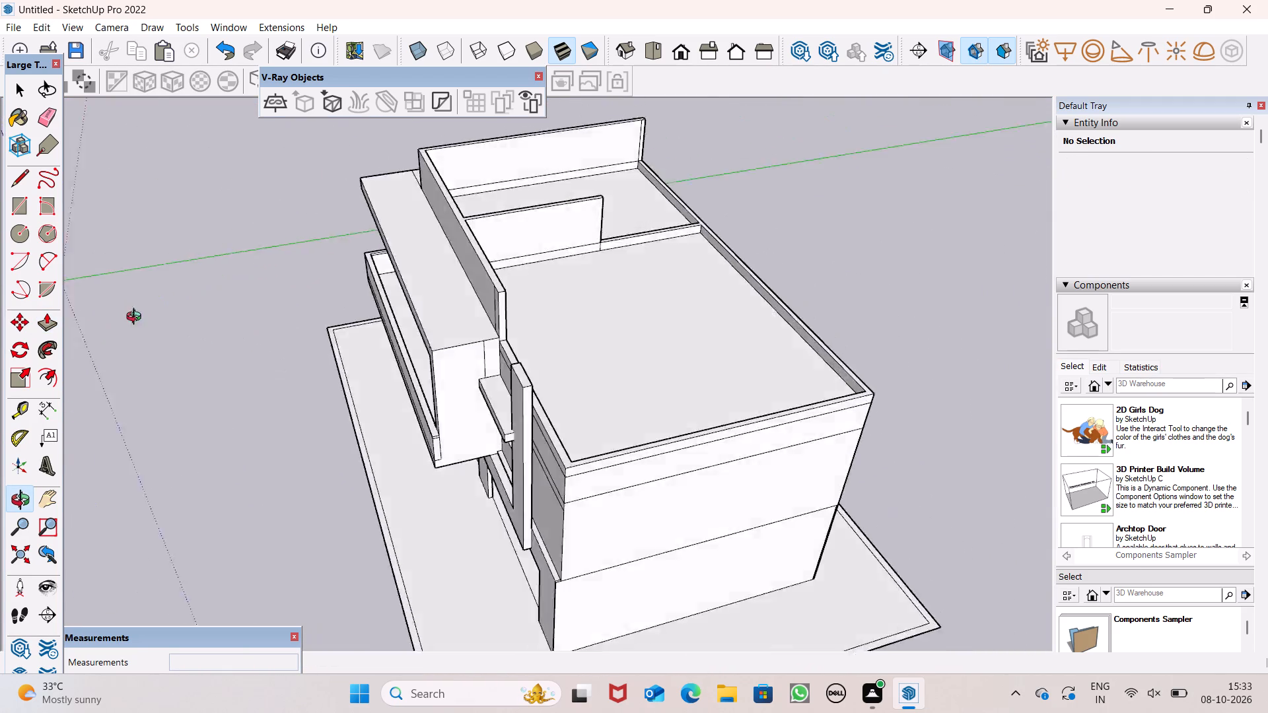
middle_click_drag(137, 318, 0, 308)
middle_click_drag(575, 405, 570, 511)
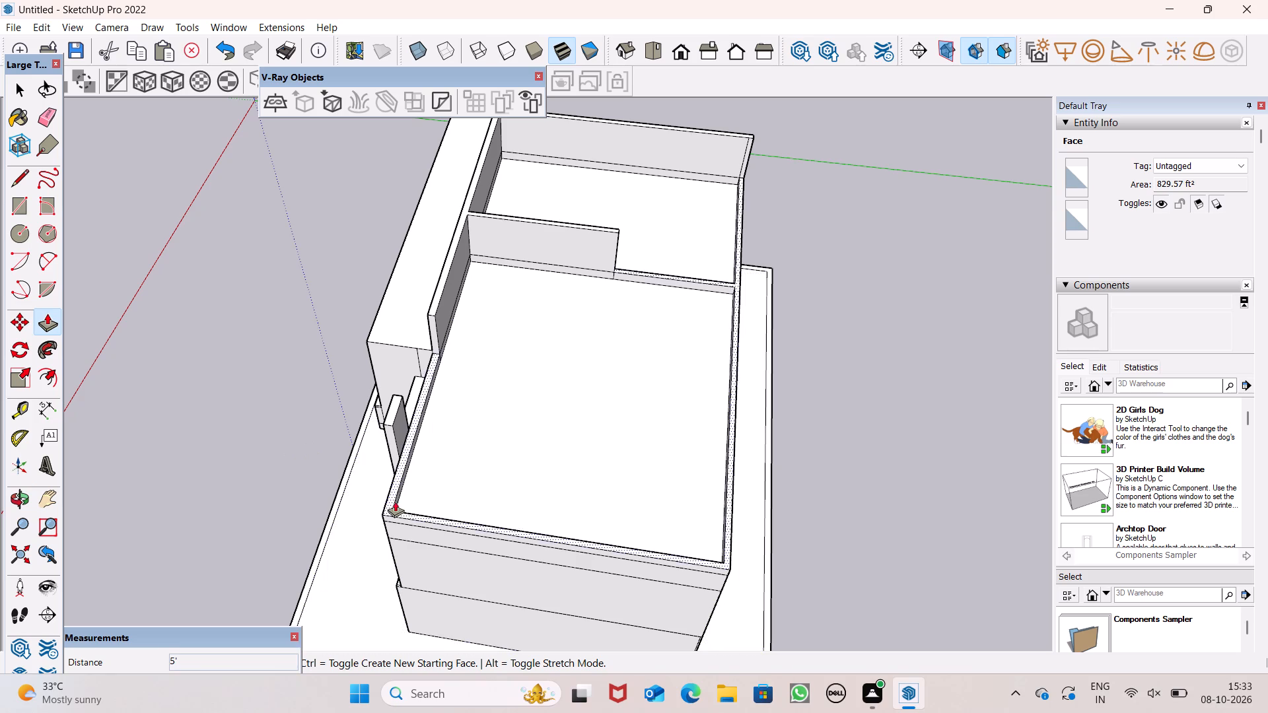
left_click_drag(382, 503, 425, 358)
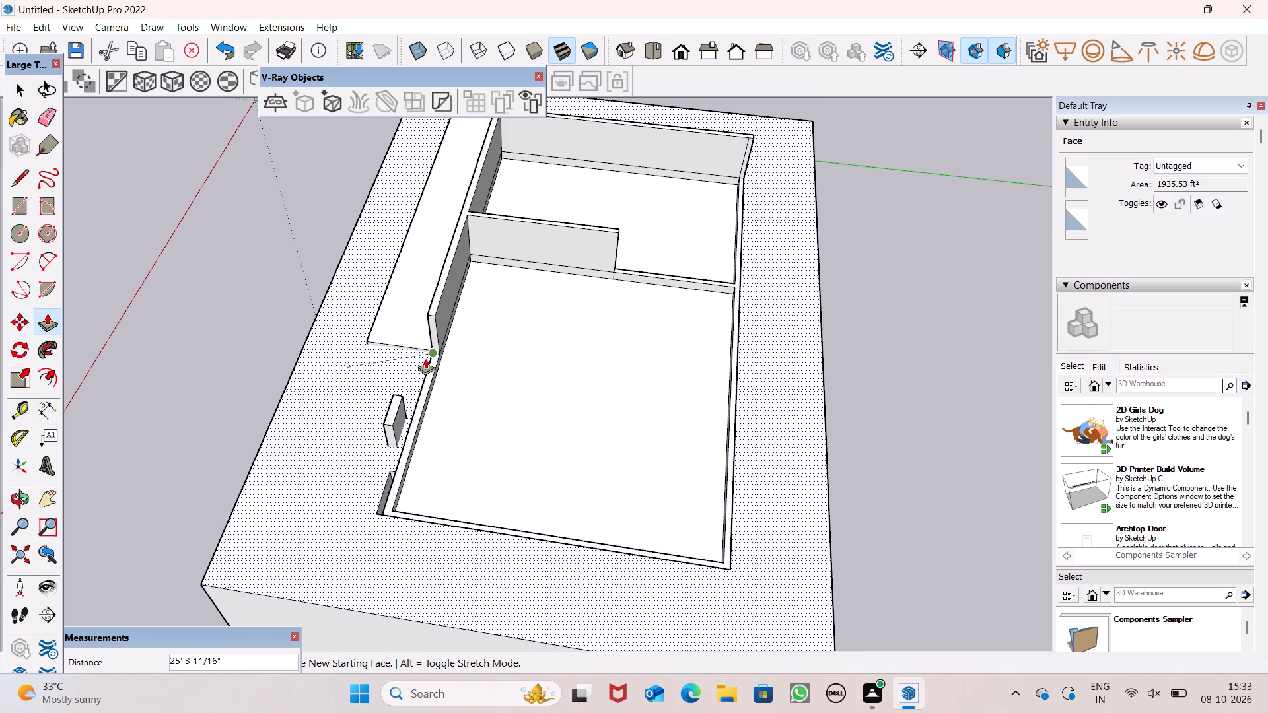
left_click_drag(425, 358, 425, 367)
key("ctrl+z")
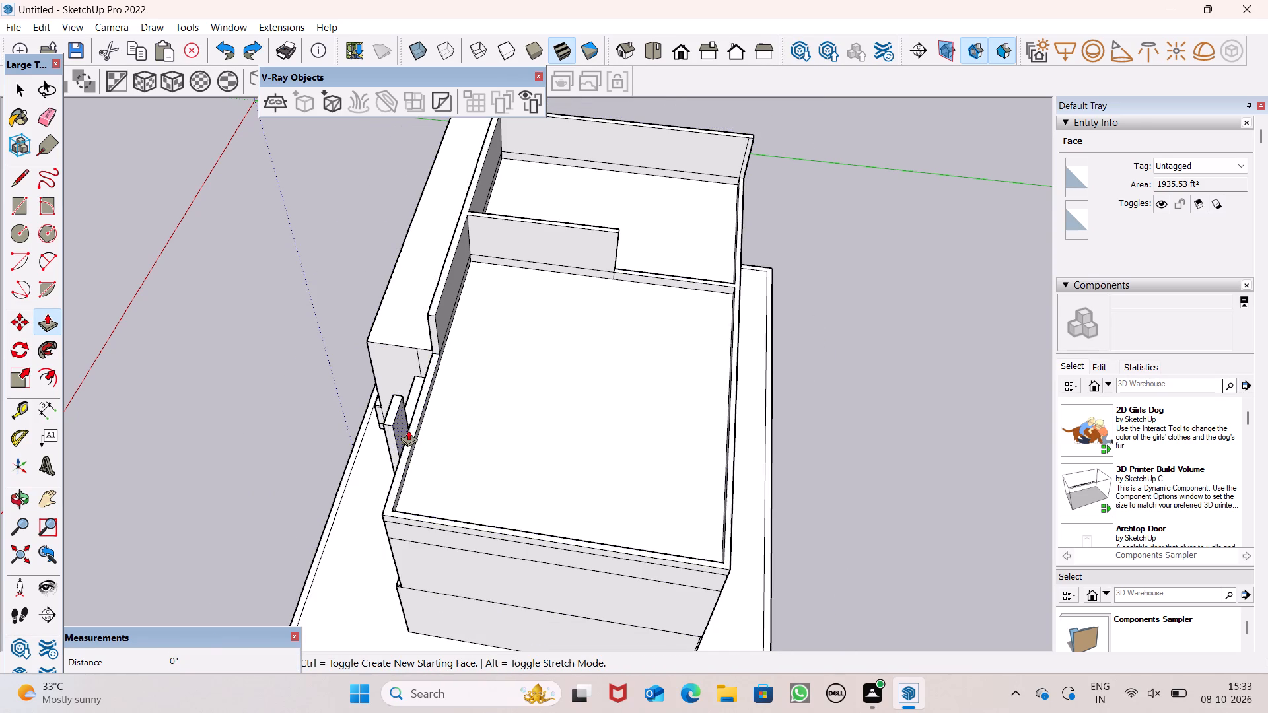
Push/Pull the border strip around the larger roof bay up, level with the top of the raised parapet.
left_click_drag(412, 433, 437, 315)
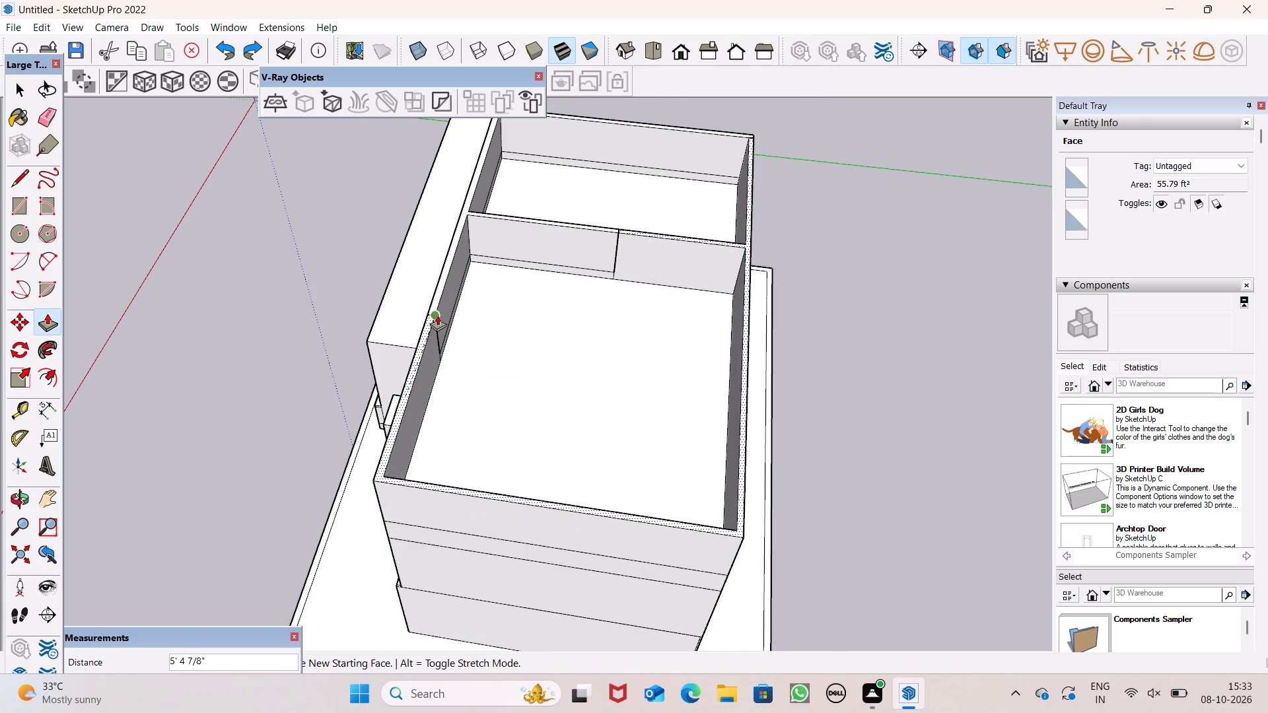
left_click_drag(437, 315, 438, 312)
key("space")
Erase the vertical seam and the low horizontal edge on the front parapet's inner face in the larger roof bay.
middle_click_drag(486, 382, 179, 246)
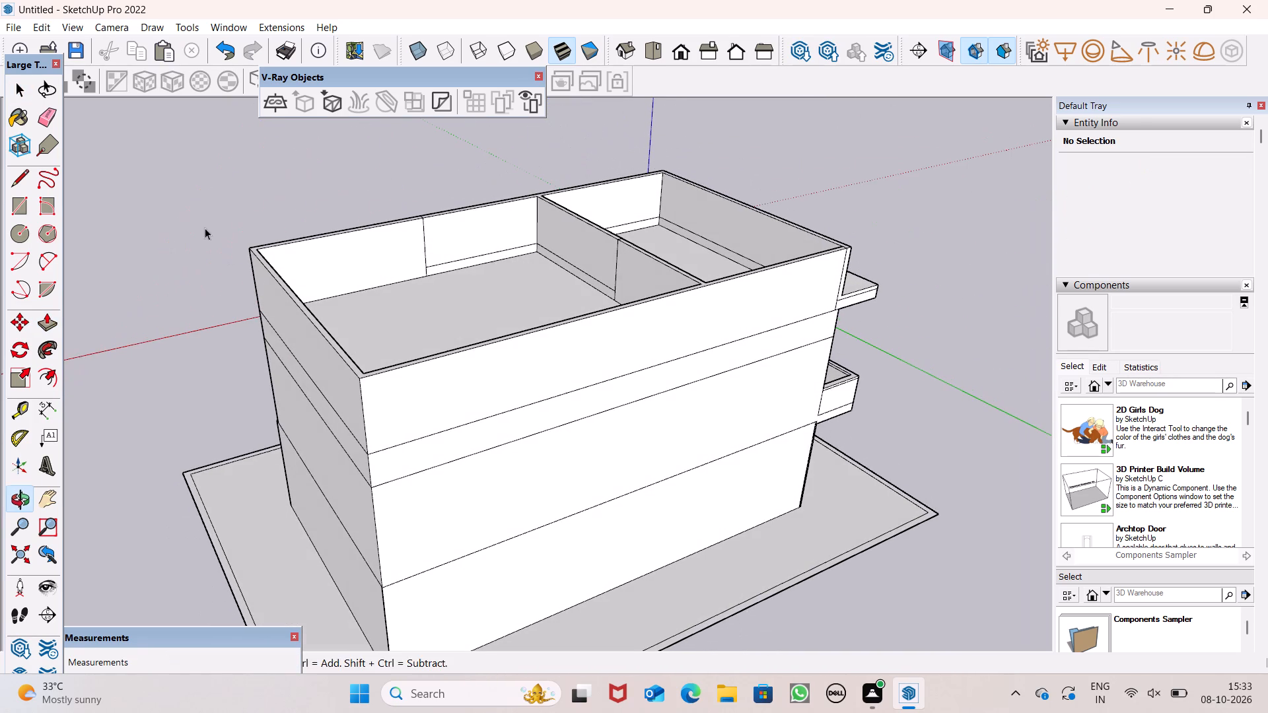
left_click(53, 129)
scroll(394, 156, "up", 3)
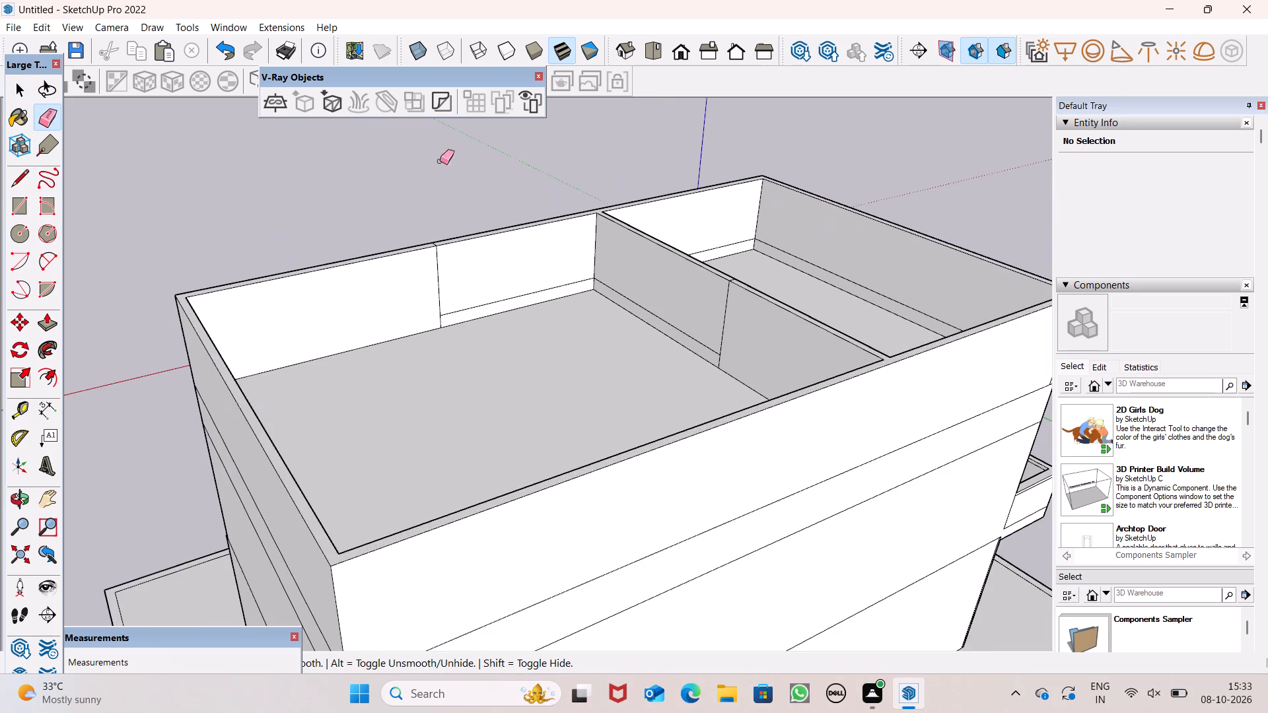
scroll(474, 151, "up", 4)
middle_click_drag(424, 335, 420, 423)
scroll(420, 423, "up", 5)
left_click_drag(394, 384, 404, 382)
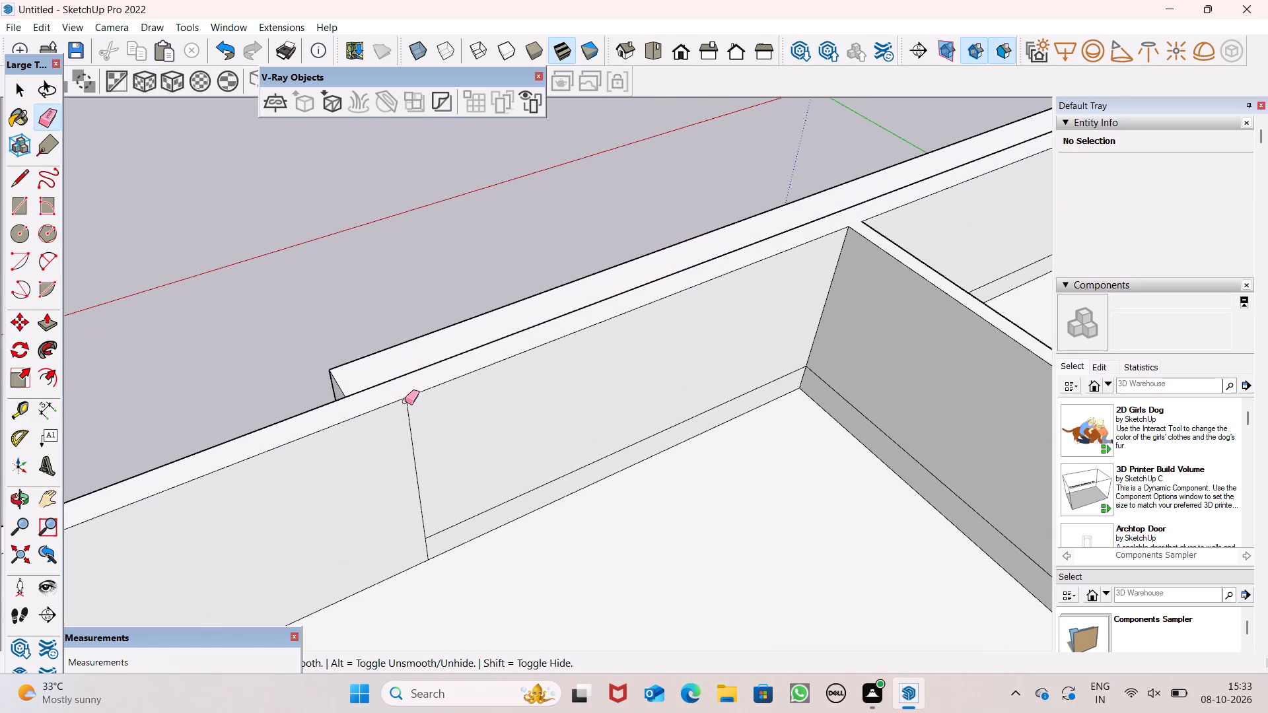
left_click_drag(408, 424, 409, 442)
left_click_drag(442, 529, 444, 536)
left_click(428, 539)
scroll(462, 469, "down", 3)
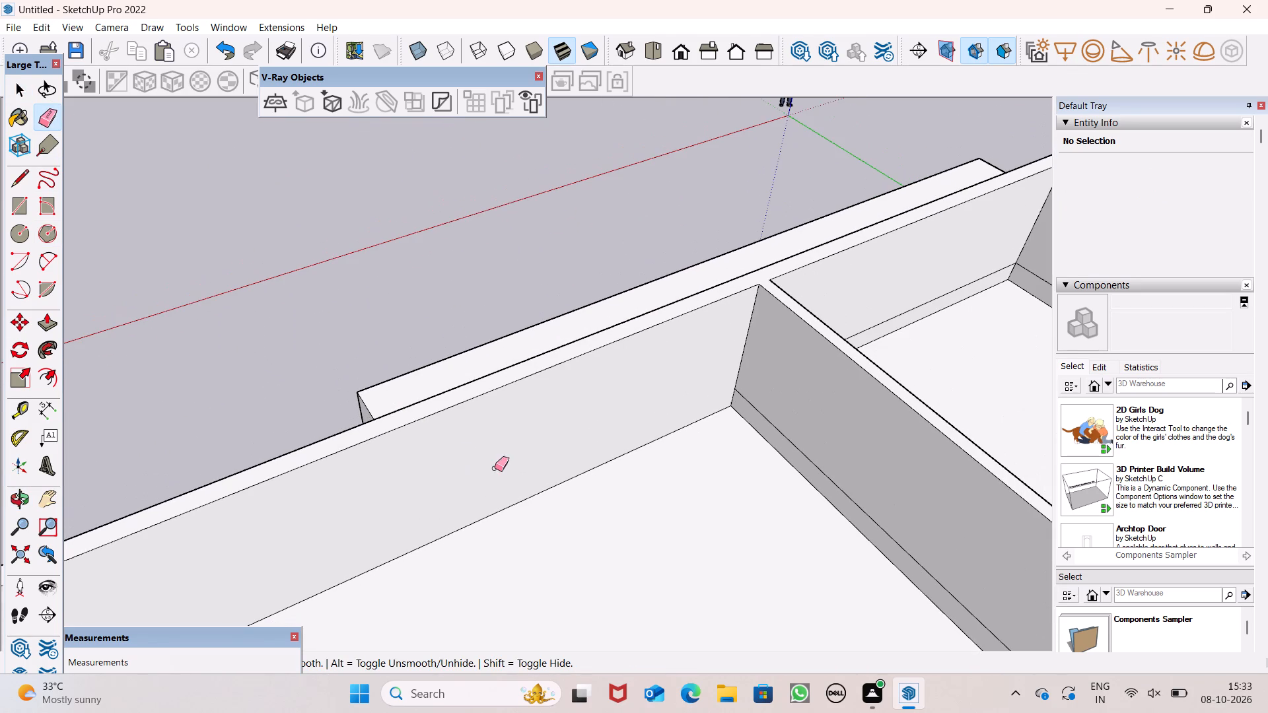
Erase the low horizontal edge, the short seam across the top and the vertical seam on the divider wall facing the larger bay.
left_click_drag(799, 438, 797, 446)
scroll(613, 360, "down", 5)
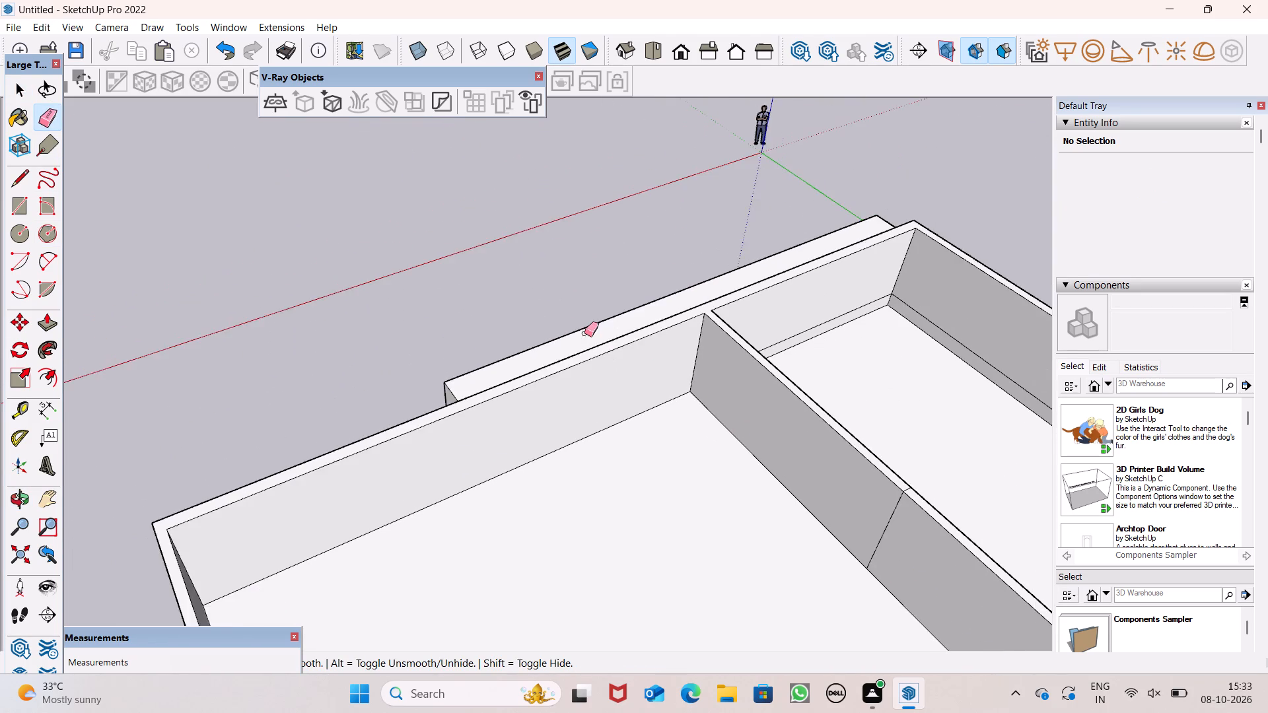
scroll(569, 322, "down", 2)
scroll(810, 454, "up", 15)
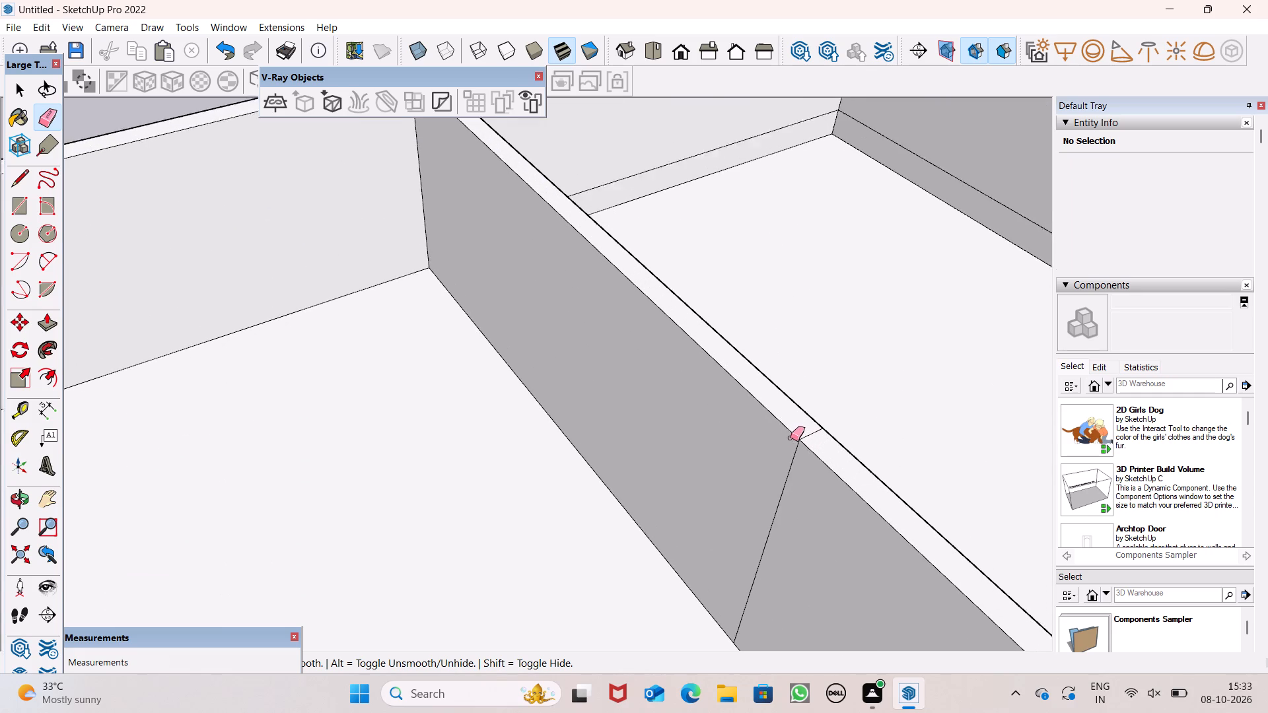
scroll(791, 438, "up", 1)
scroll(791, 438, "down", 1)
left_click_drag(818, 436, 806, 432)
left_click_drag(784, 473, 794, 489)
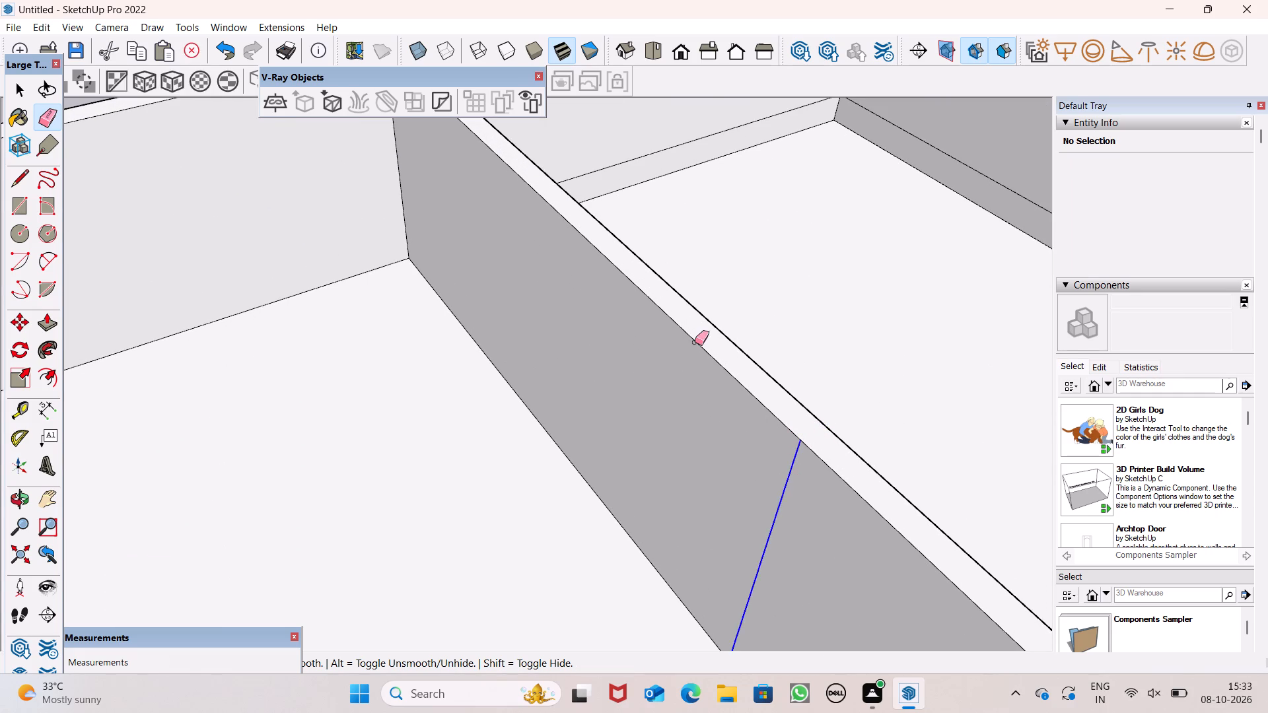
Erase the vertical seam on the front parapet's outer face, above the end of the balcony canopy.
scroll(695, 342, "down", 9)
middle_click_drag(616, 417, 946, 393)
scroll(571, 290, "down", 2)
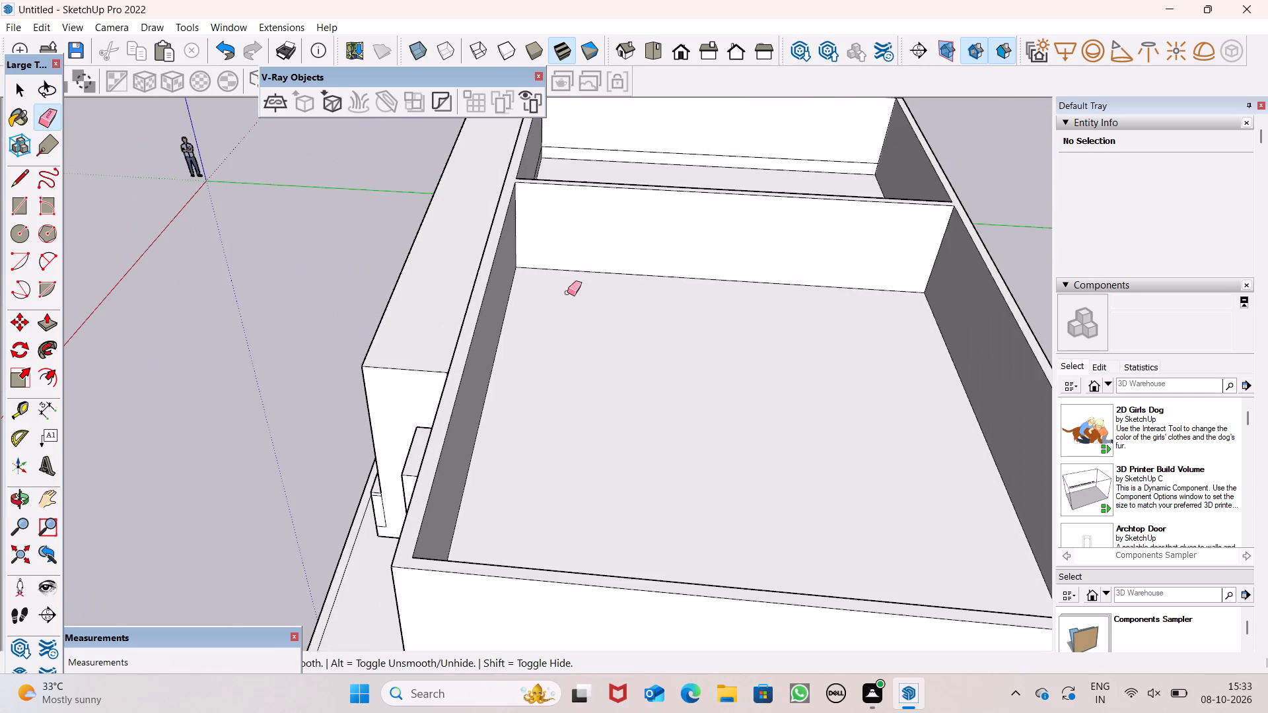
middle_click_drag(481, 409, 884, 273)
scroll(899, 294, "up", 1)
left_click(654, 185)
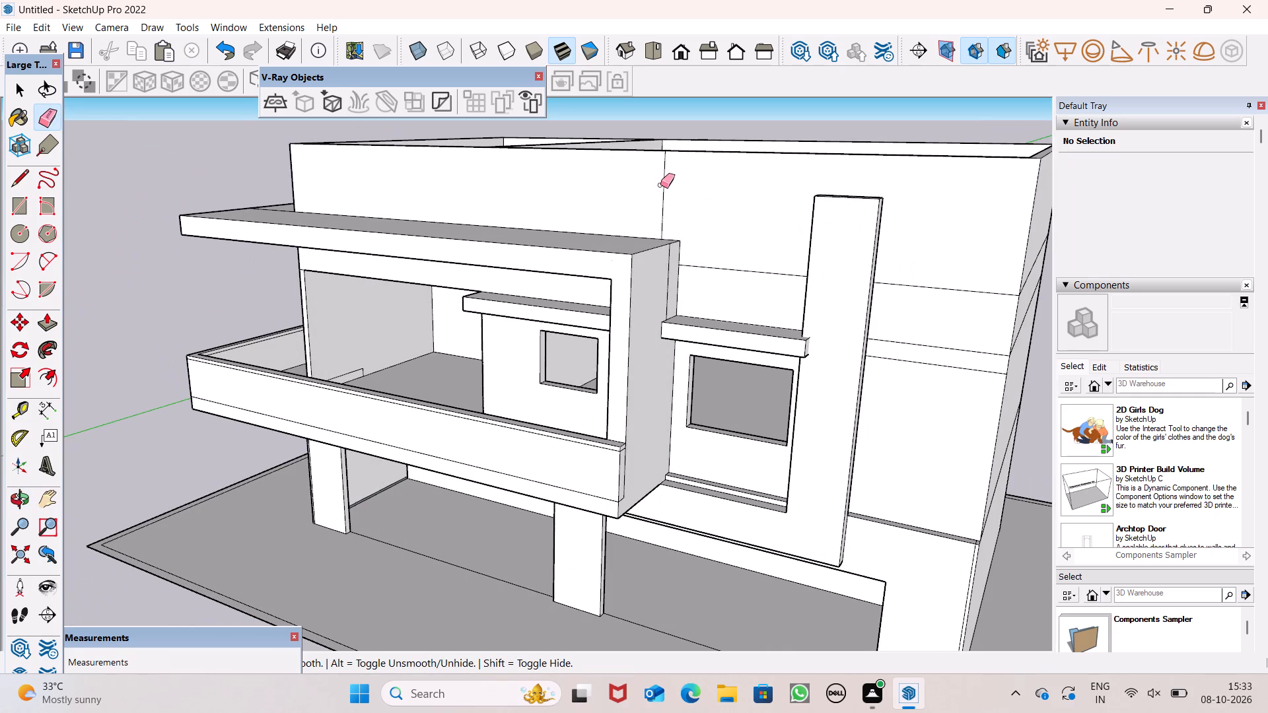
left_click(662, 184)
key("space")
key("space")
Examine the front facade and the raised roof parapets from several angles.
scroll(582, 129, "down", 4)
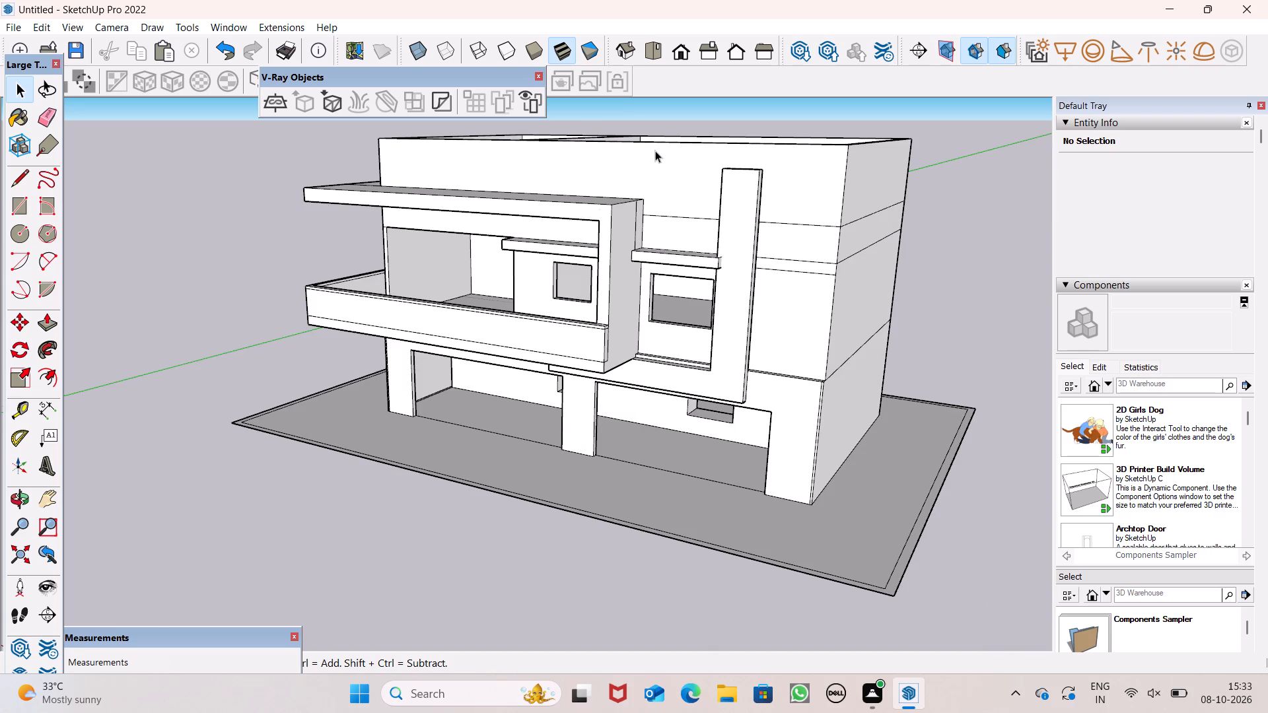
scroll(655, 154, "down", 1)
middle_click_drag(620, 229, 721, 243)
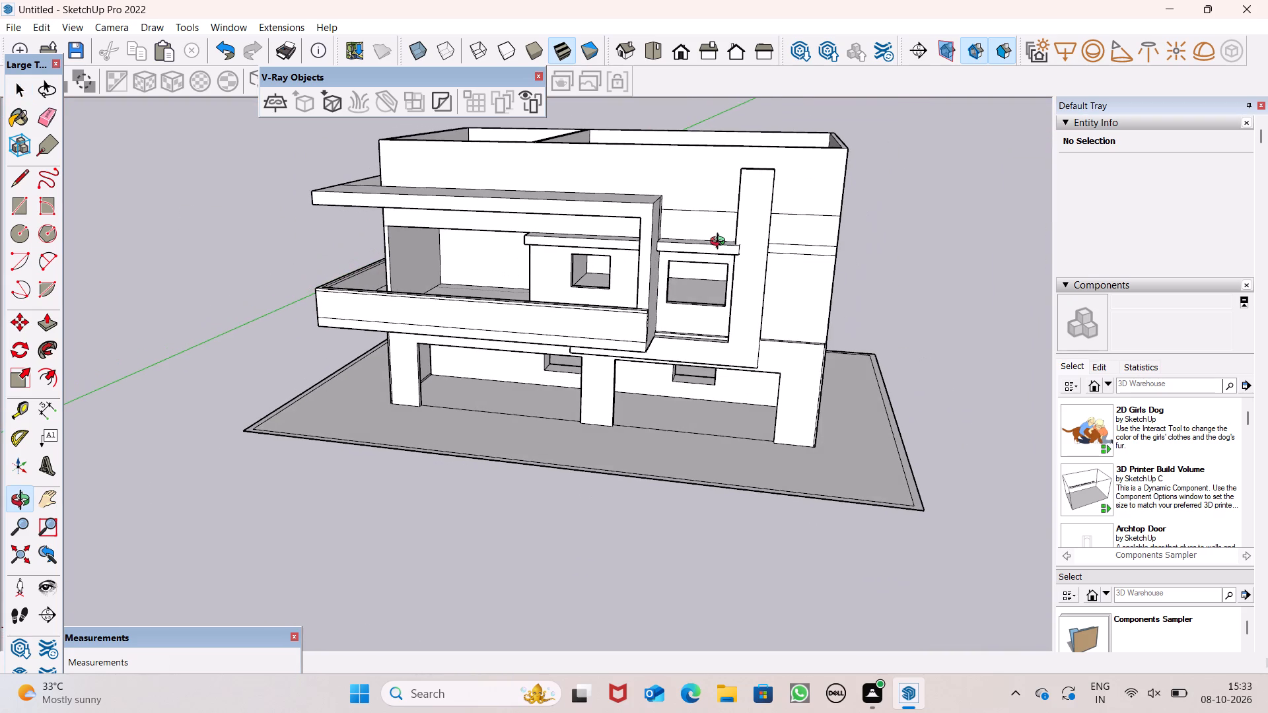
middle_click_drag(721, 243, 724, 243)
scroll(719, 158, "down", 1)
middle_click_drag(695, 186, 711, 101)
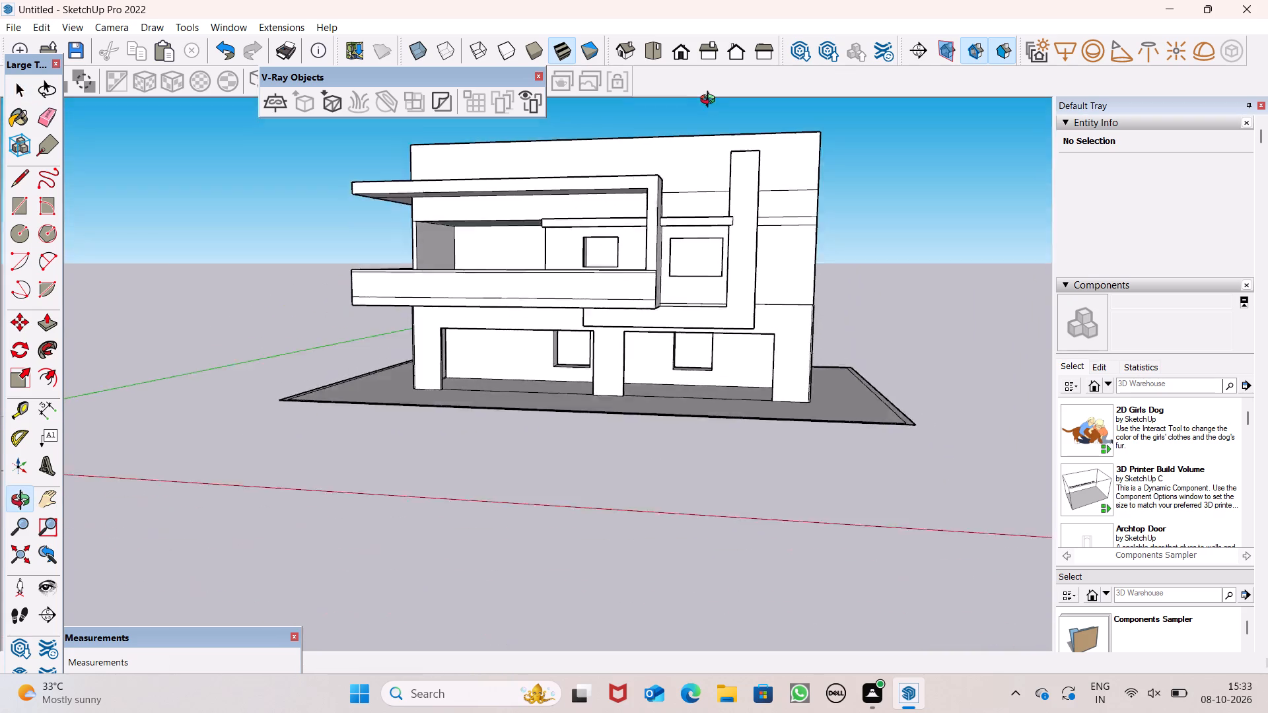
middle_click_drag(711, 101, 721, 193)
scroll(729, 180, "down", 1)
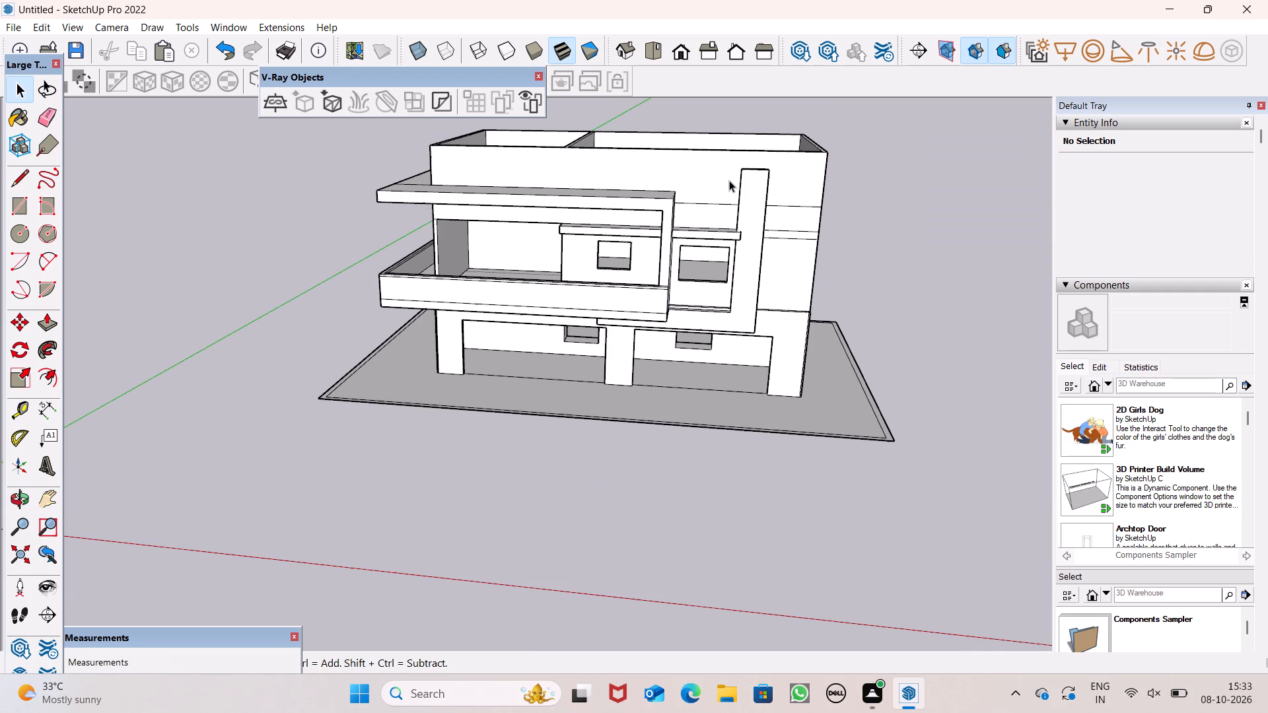
scroll(600, 183, "down", 2)
scroll(684, 170, "up", 4)
middle_click_drag(691, 196, 658, 226)
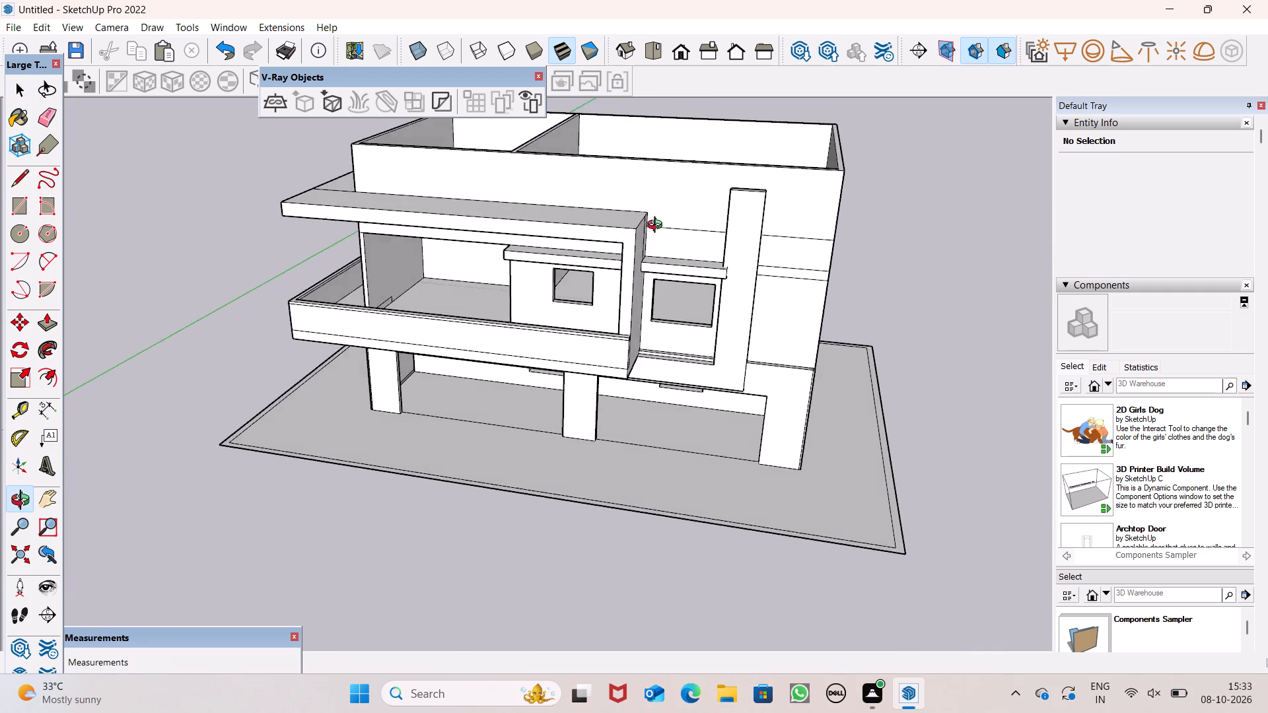
middle_click_drag(658, 226, 689, 296)
scroll(688, 211, "up", 3)
scroll(363, 161, "up", 1)
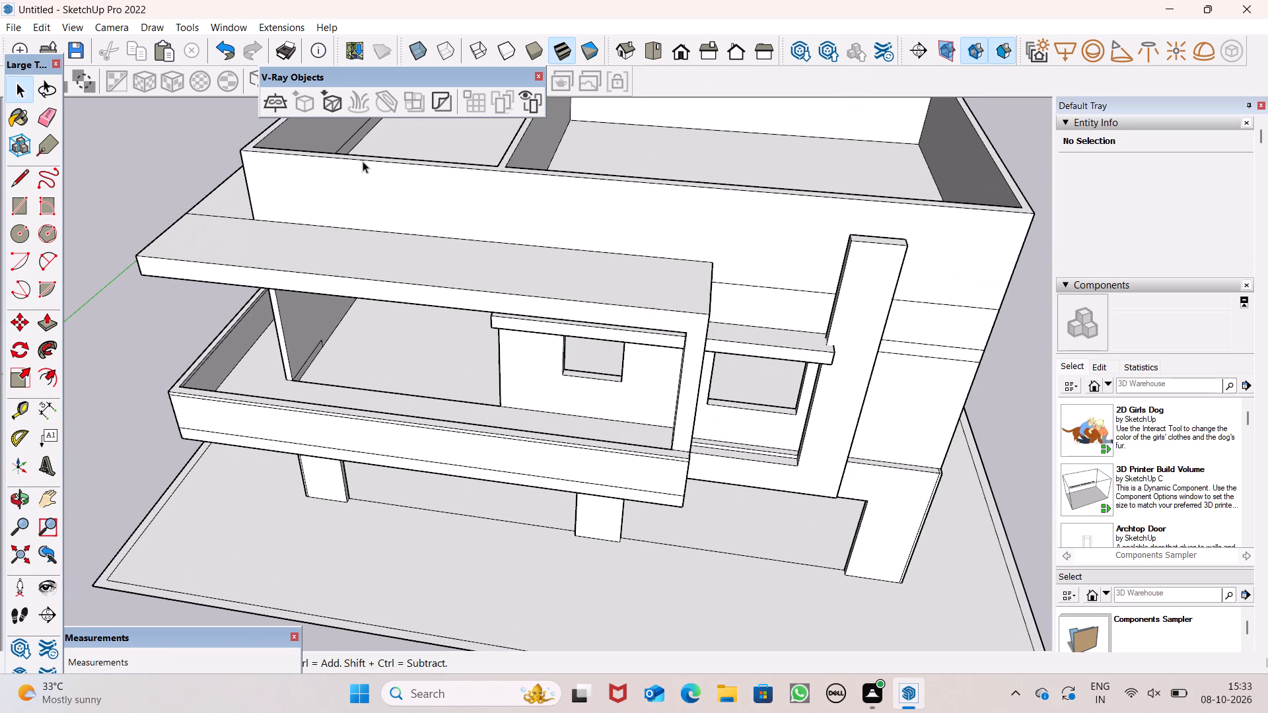
Draw a line about 9 11/16" long across the inner side face of the facade's vertical fin, above the window canopy.
left_click(23, 182)
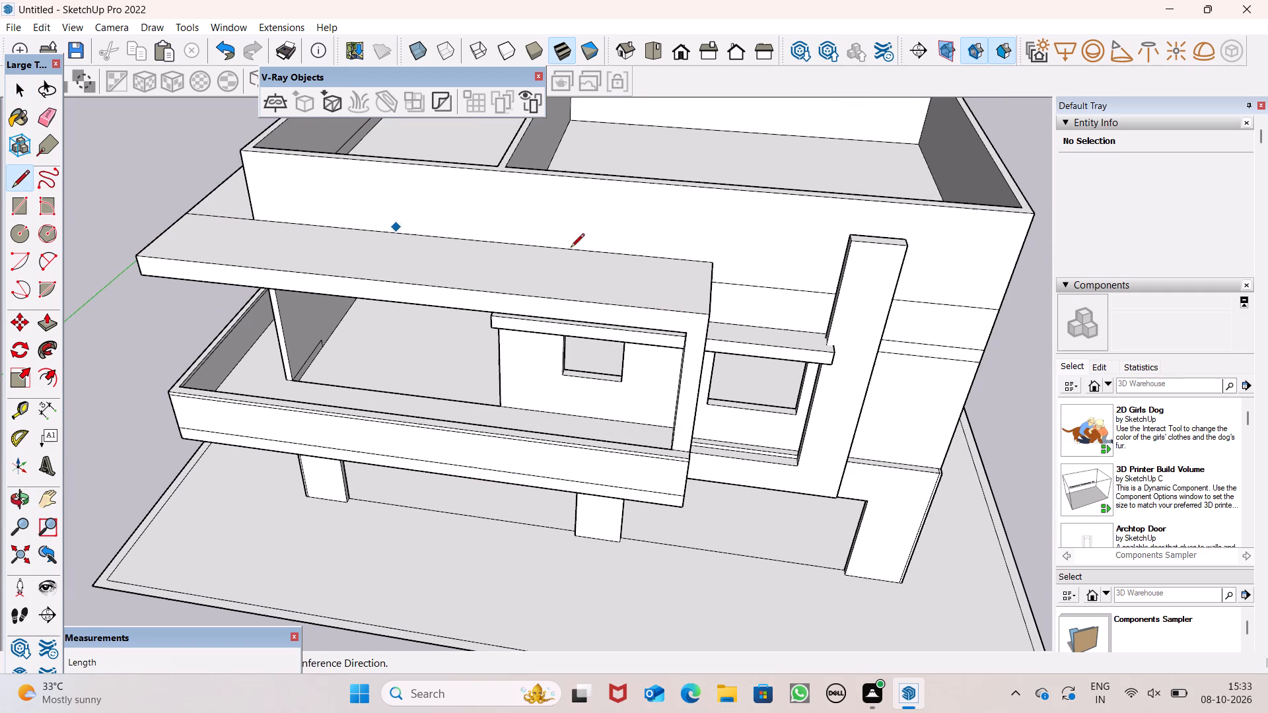
scroll(765, 286, "up", 5)
scroll(845, 287, "up", 6)
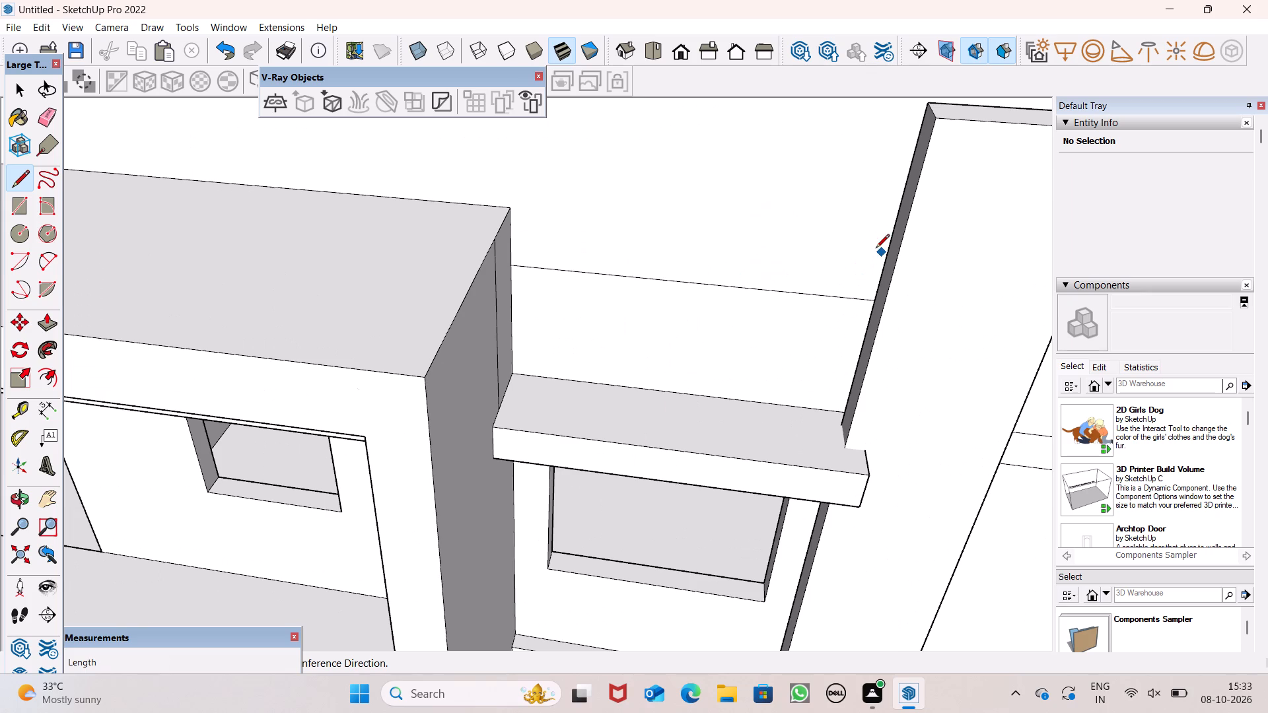
left_click(890, 248)
left_click(896, 265)
Push/Pull the fin's side face above the new line 9' 8 1/8" toward the balcony canopy, forming a horizontal band.
left_click(51, 325)
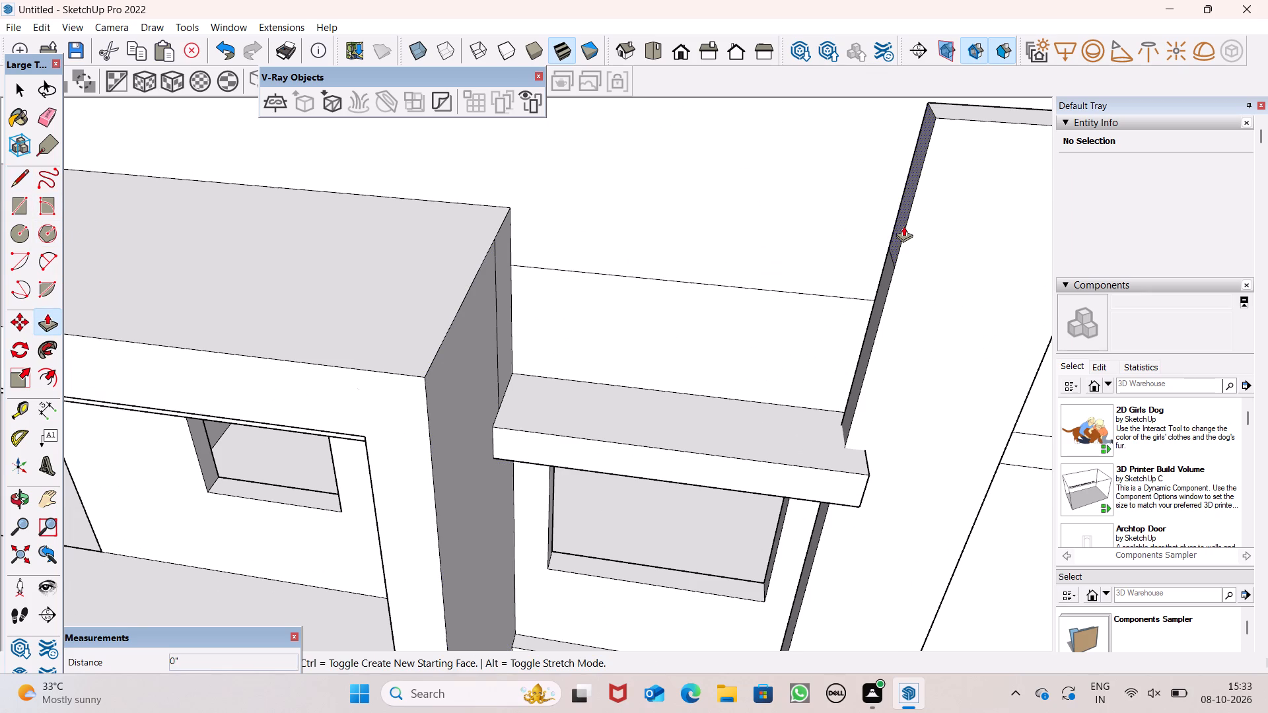
left_click_drag(904, 225, 405, 166)
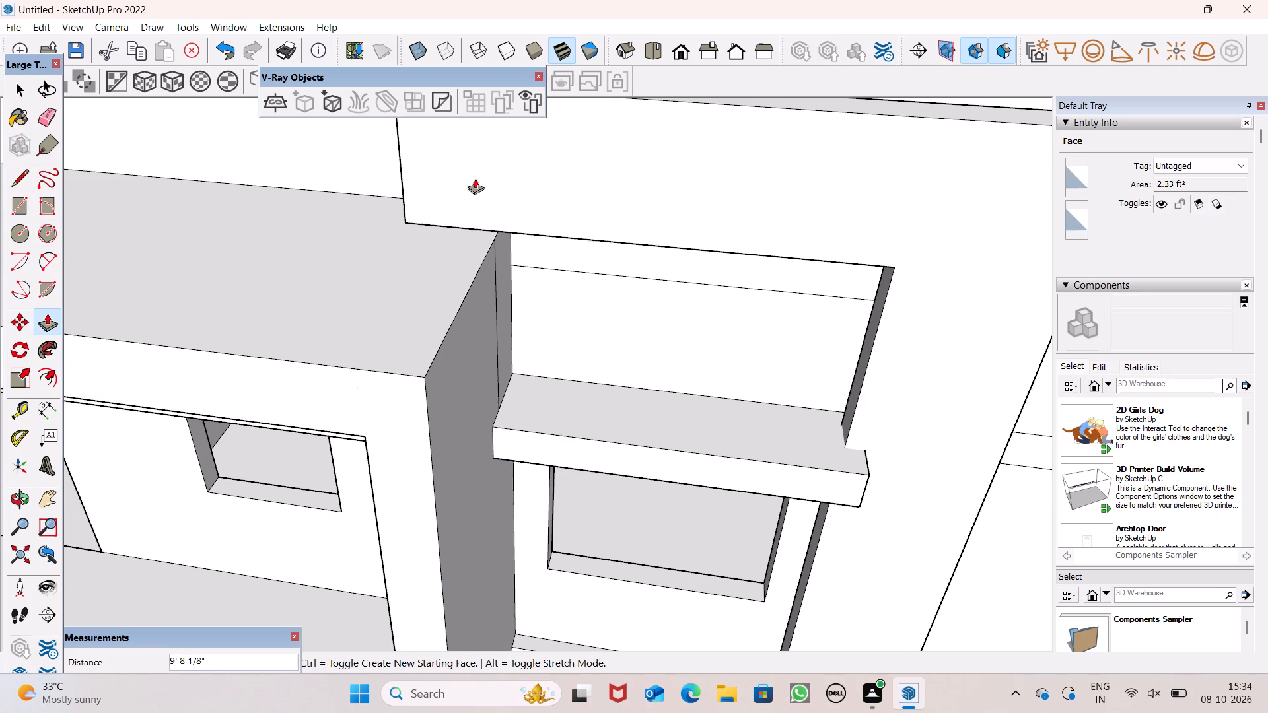
Push/Pull the top face of the horizontal band and fin up 2' 3 7/8", close to the parapet's top.
middle_click_drag(534, 242, 557, 100)
middle_click_drag(519, 178, 699, 224)
scroll(523, 184, "up", 1)
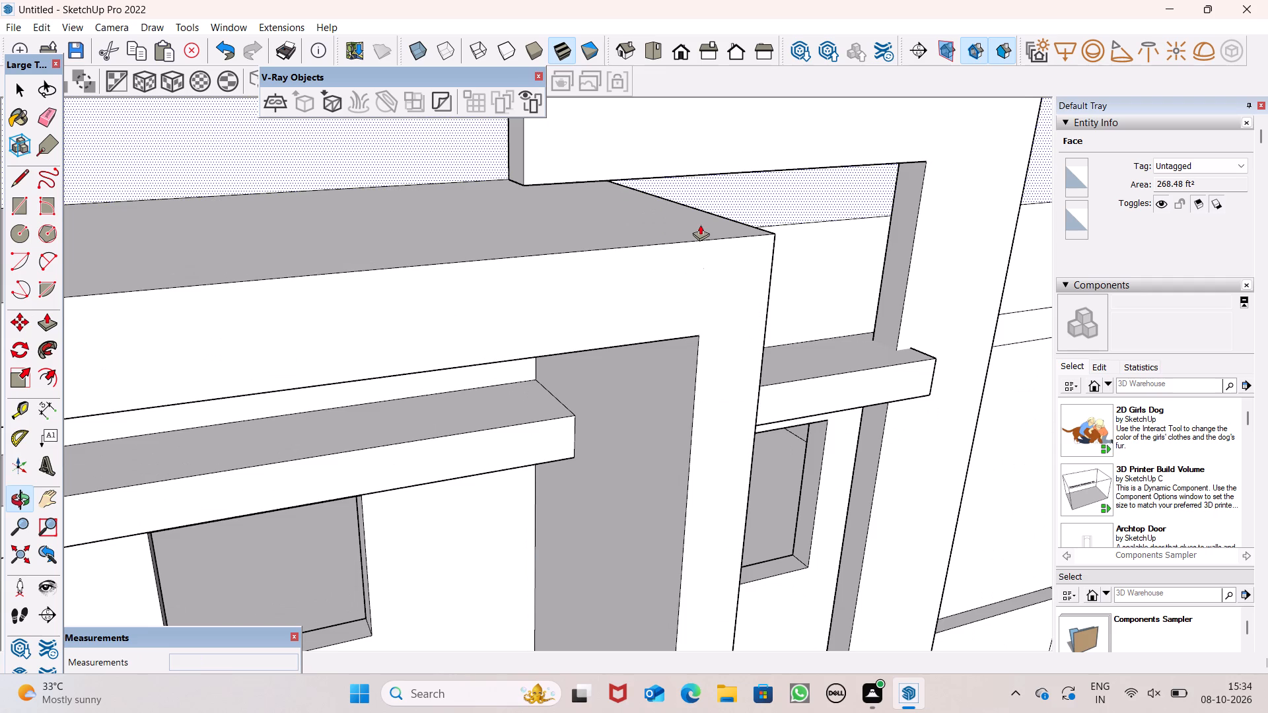
scroll(680, 265, "down", 16)
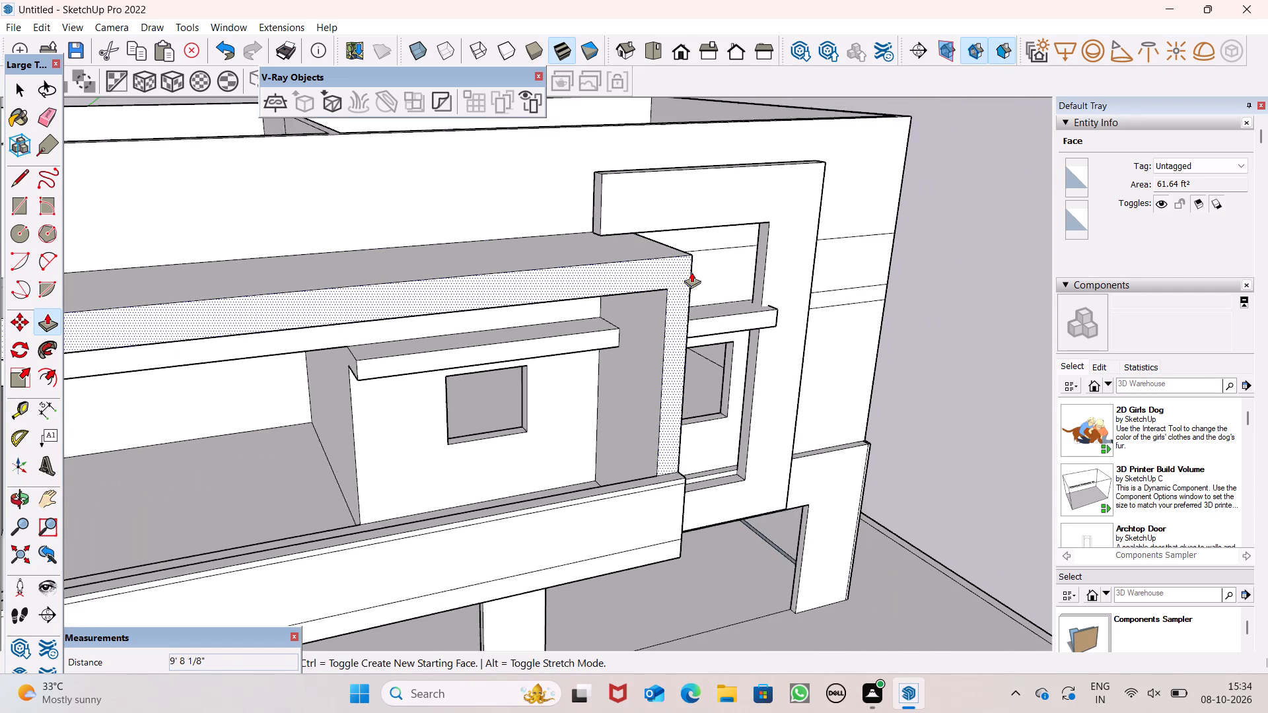
scroll(691, 272, "down", 1)
middle_click_drag(731, 288, 623, 294)
scroll(605, 260, "up", 1)
scroll(567, 211, "up", 6)
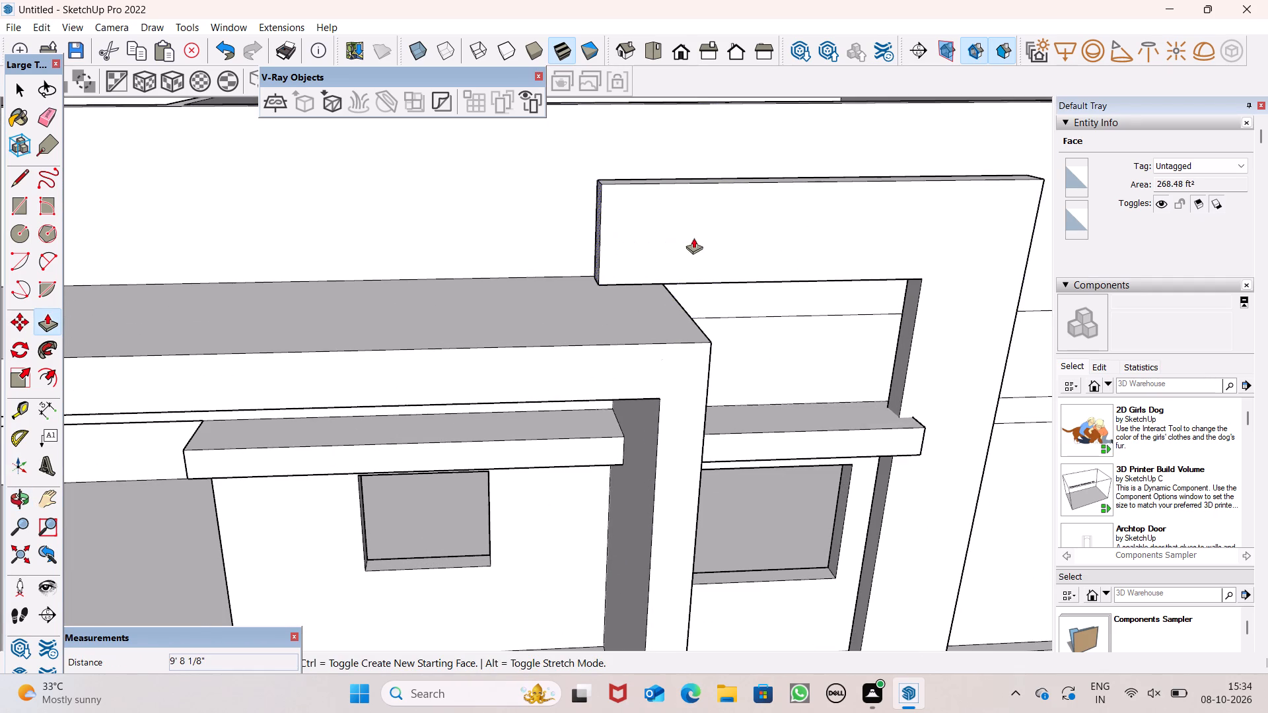
middle_click_drag(670, 222, 640, 354)
left_click_drag(623, 279, 608, 201)
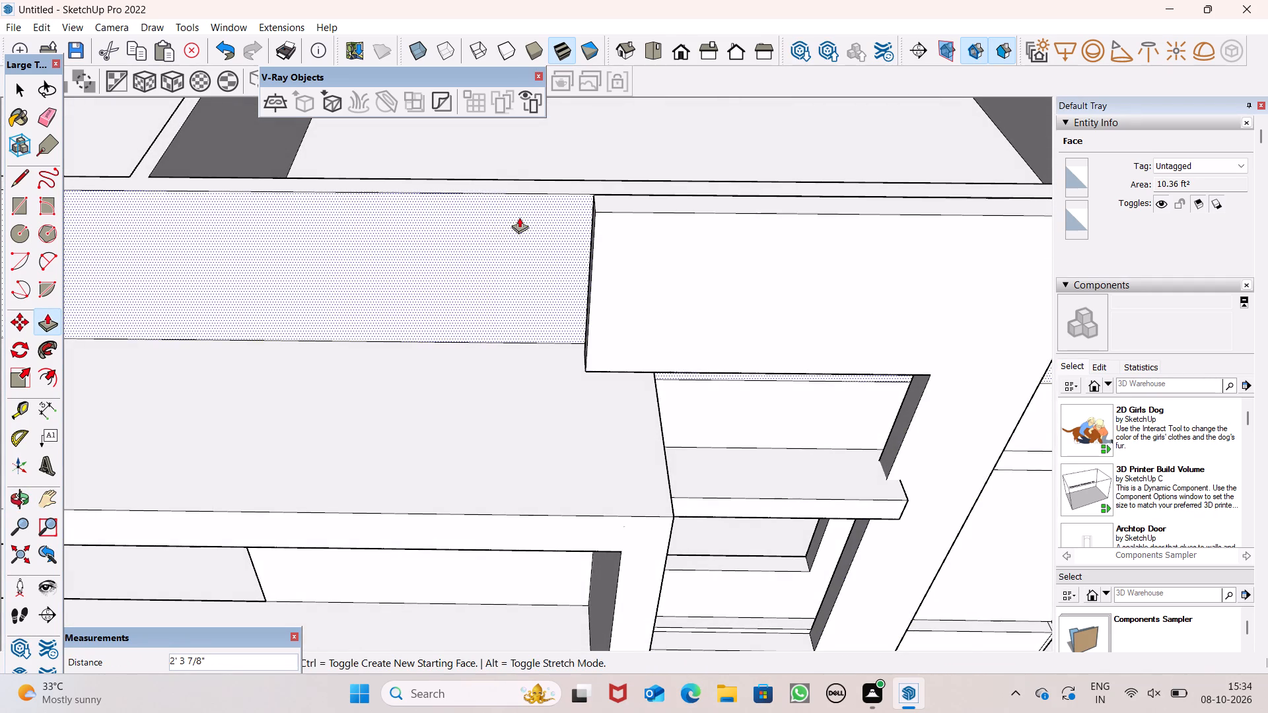
Push/Pull the top face of the horizontal band and fin back down, leaving it below the parapet's top edge.
scroll(499, 260, "down", 2)
scroll(532, 275, "up", 1)
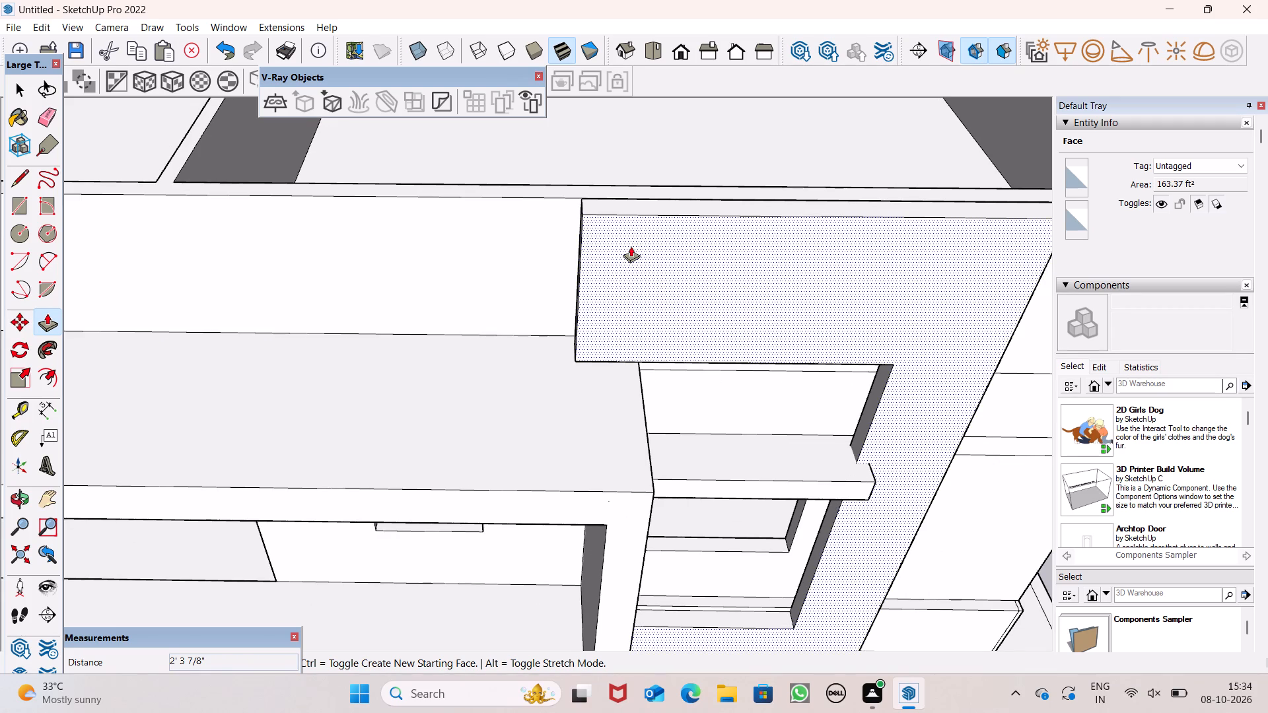
scroll(635, 231, "down", 4)
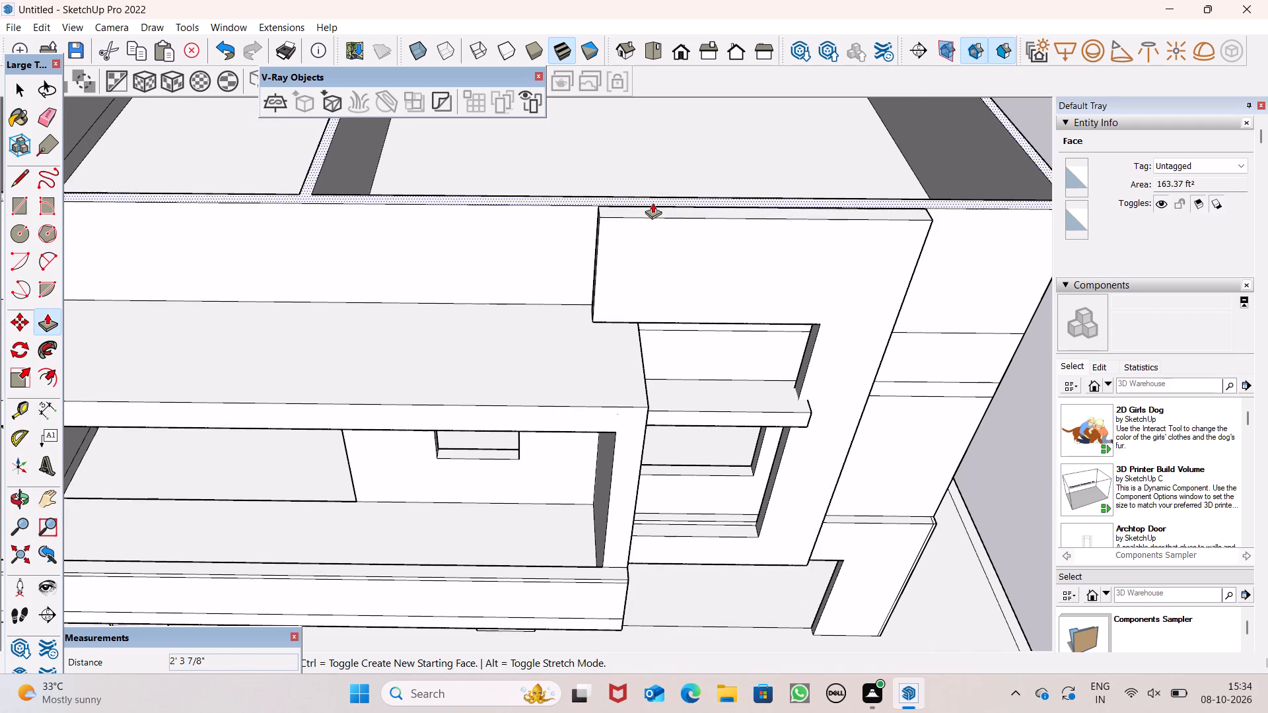
left_click_drag(657, 206, 656, 221)
key("space")
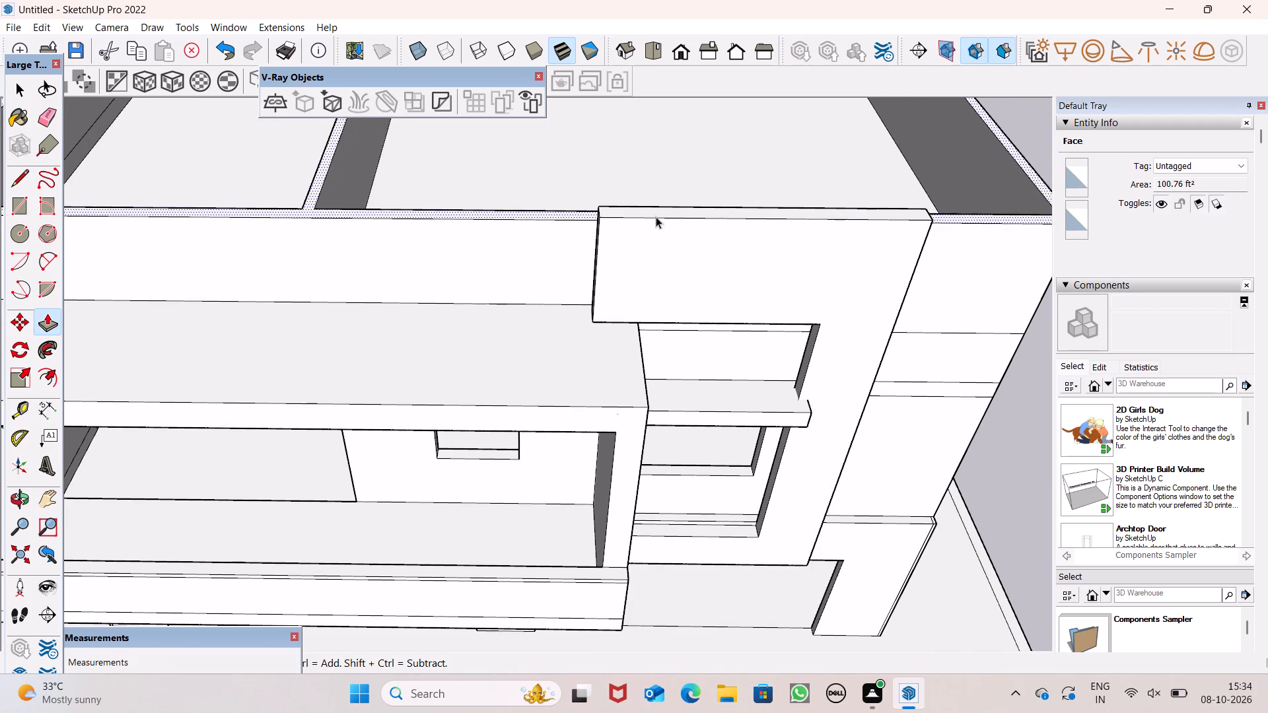
left_click_drag(48, 320, 59, 311)
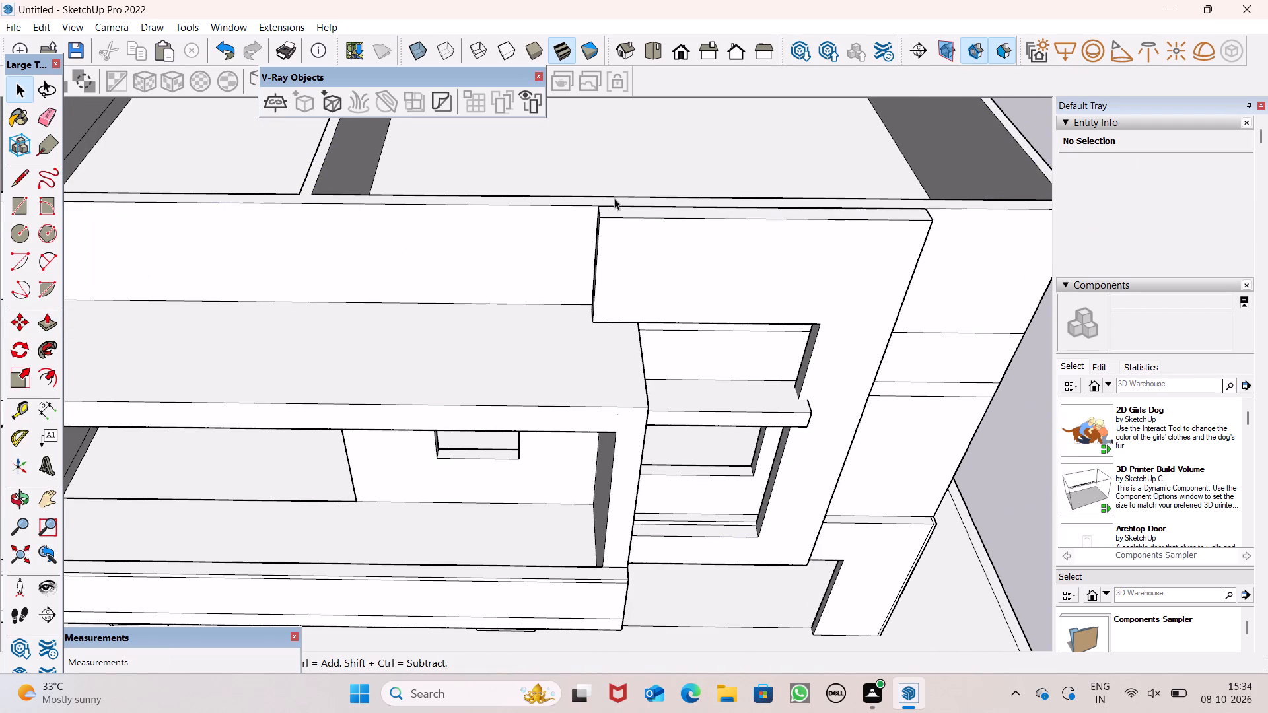
left_click(49, 322)
scroll(578, 200, "up", 1)
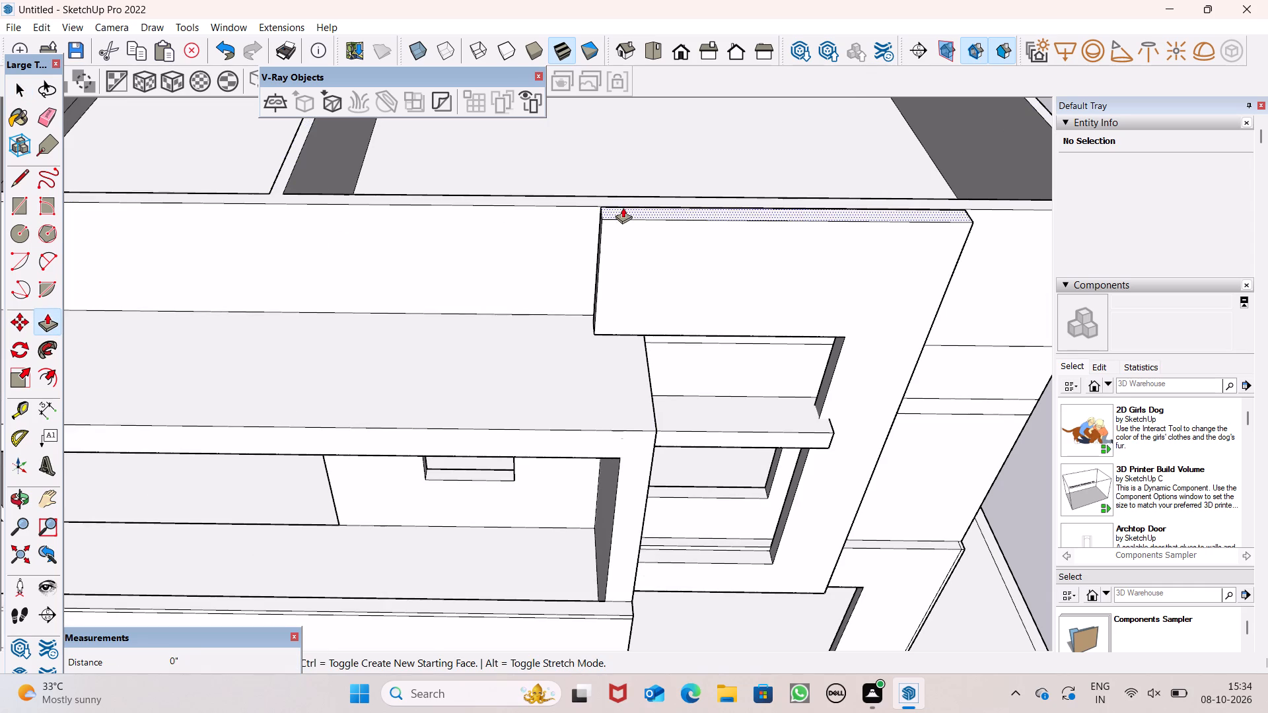
left_click_drag(623, 207, 624, 250)
key("space")
scroll(624, 209, "down", 11)
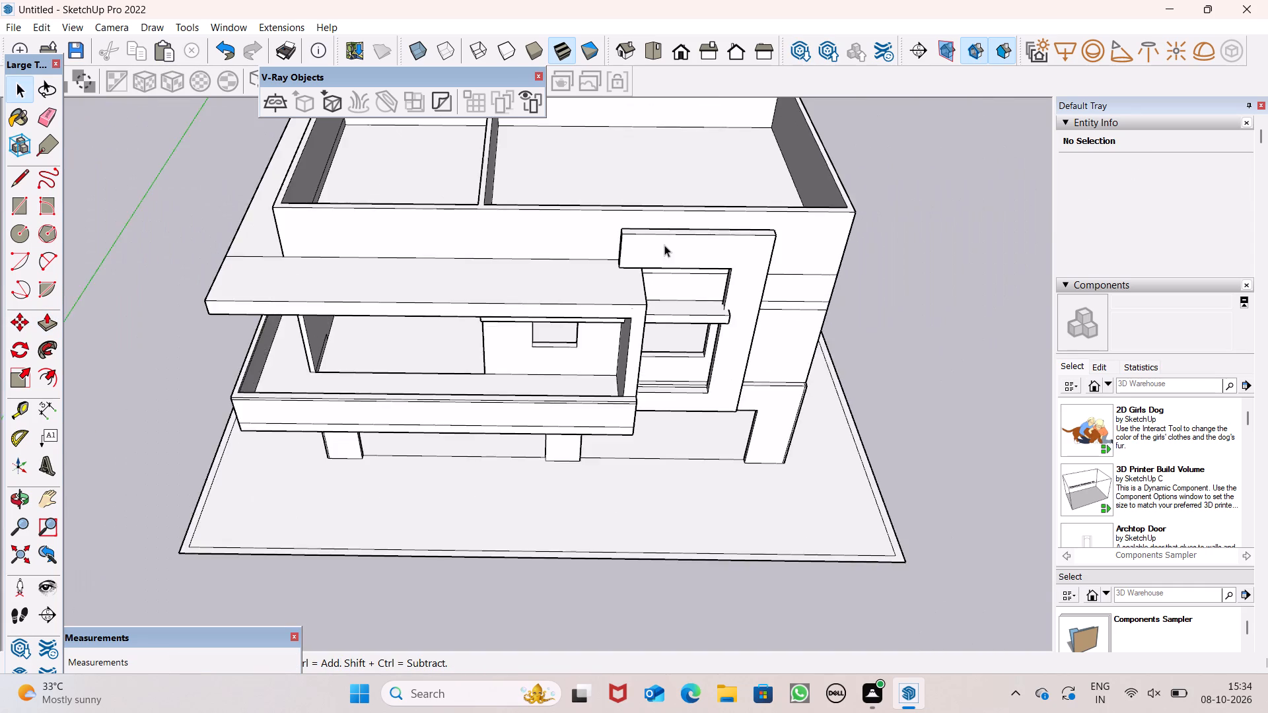
Draw a short line along the inner rear edge of the smaller roof bay's parapet to cap the bay with a face.
scroll(664, 245, "down", 1)
scroll(237, 98, "up", 1)
scroll(445, 232, "down", 1)
middle_click_drag(487, 240, 559, 191)
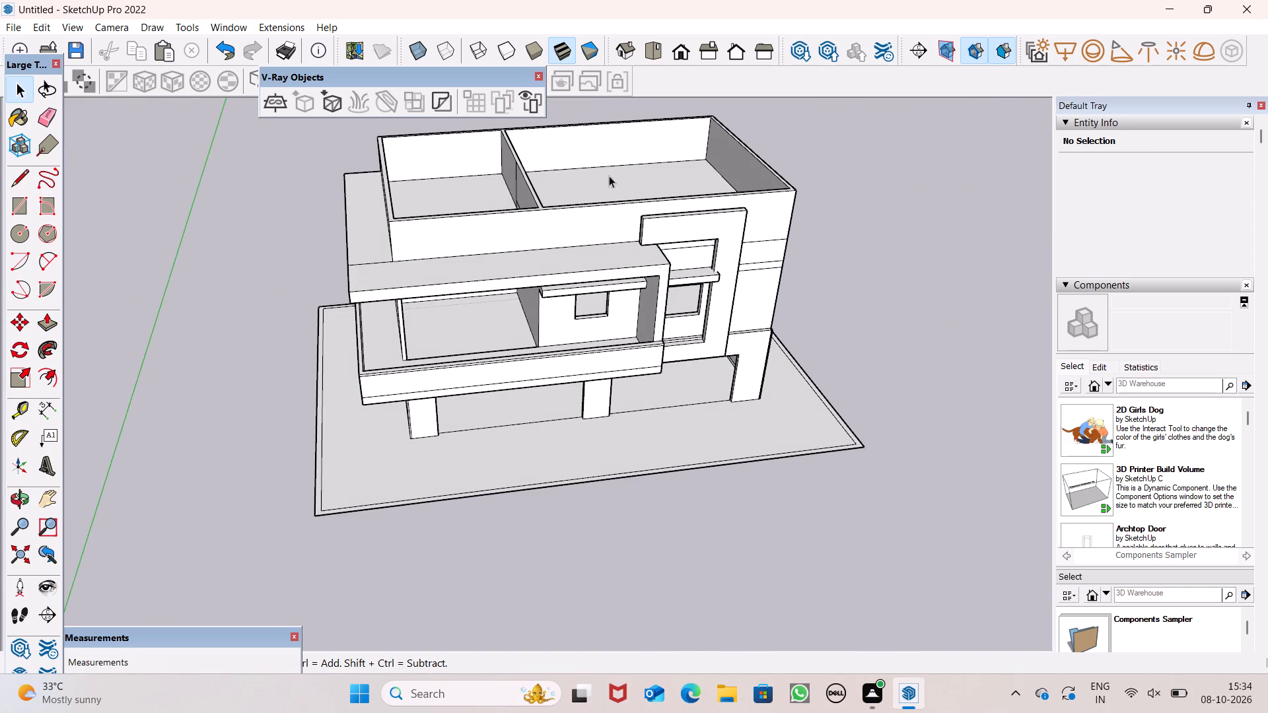
scroll(543, 213, "up", 4)
middle_click_drag(540, 238, 540, 263)
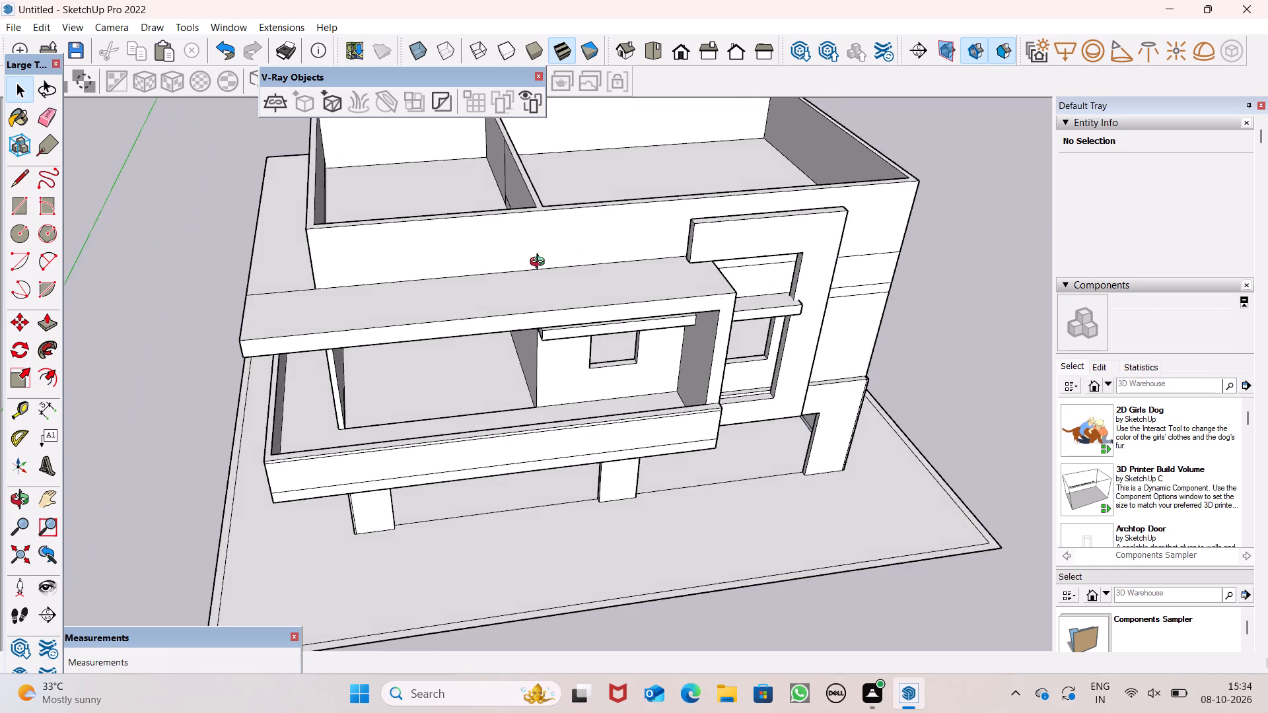
middle_click_drag(540, 263, 520, 313)
scroll(510, 322, "down", 8)
scroll(546, 139, "up", 7)
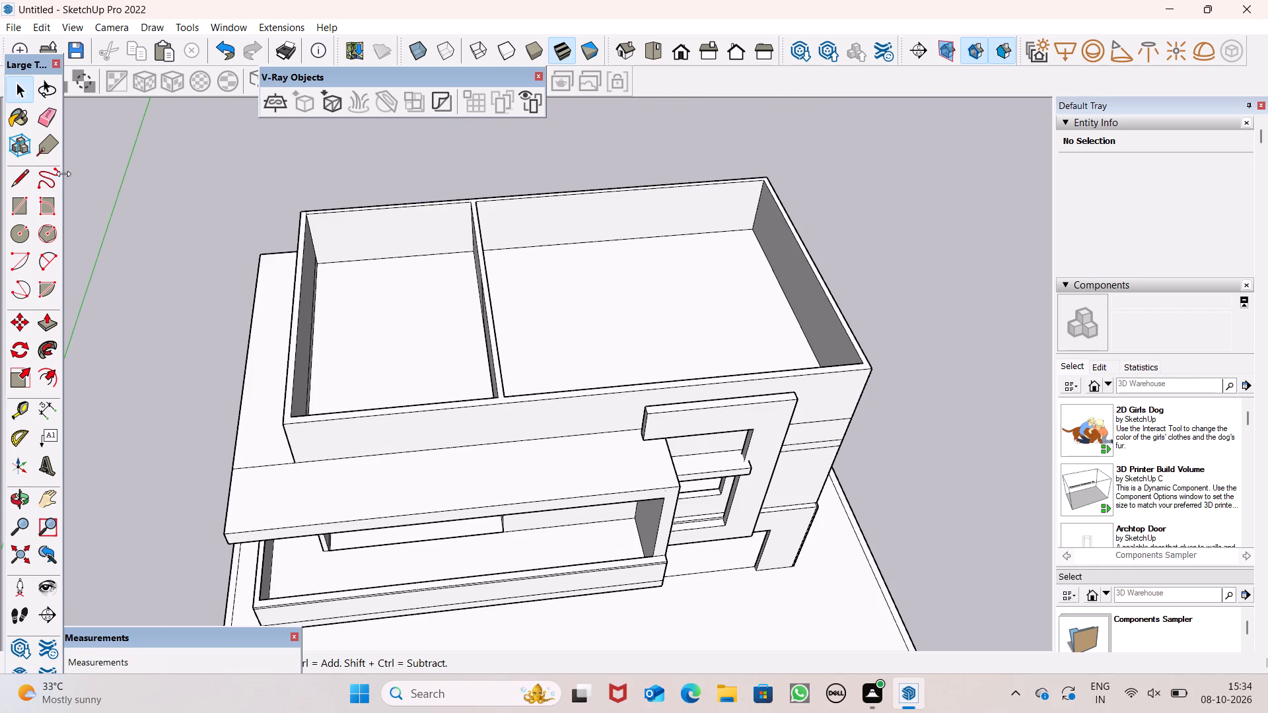
left_click(19, 186)
scroll(322, 201, "up", 1)
scroll(322, 220, "down", 1)
scroll(322, 220, "up", 6)
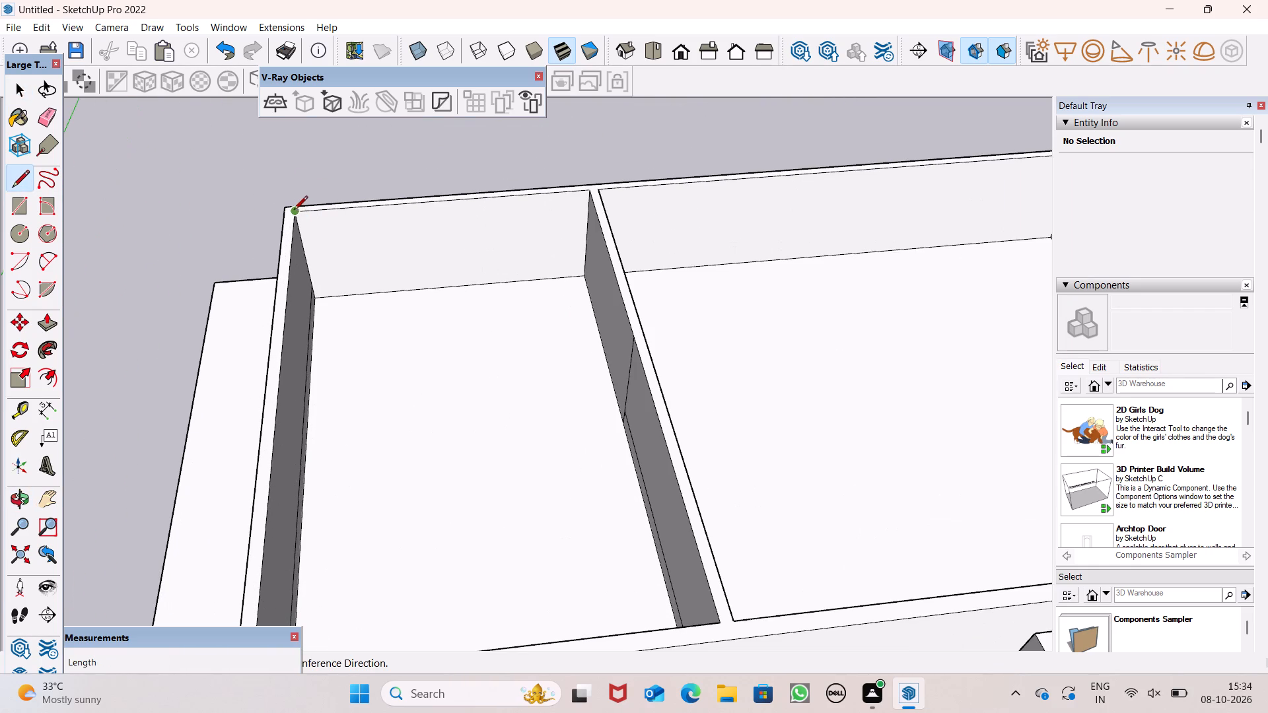
left_click(297, 211)
left_click(310, 210)
Draw a line about 1' 1/8" long on the larger roof bay's inner rear parapet edge to cap it with a face.
scroll(304, 208, "down", 3)
scroll(316, 231, "up", 1)
scroll(365, 197, "down", 2)
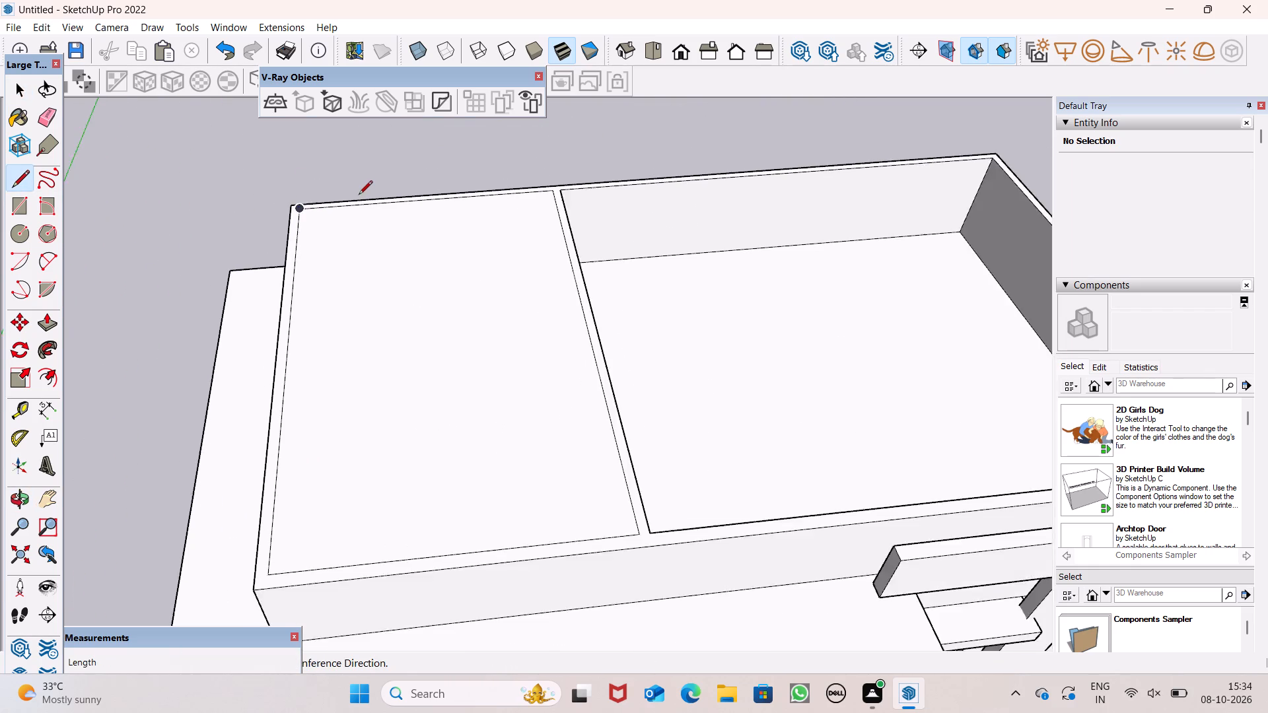
scroll(359, 195, "down", 4)
scroll(605, 226, "up", 5)
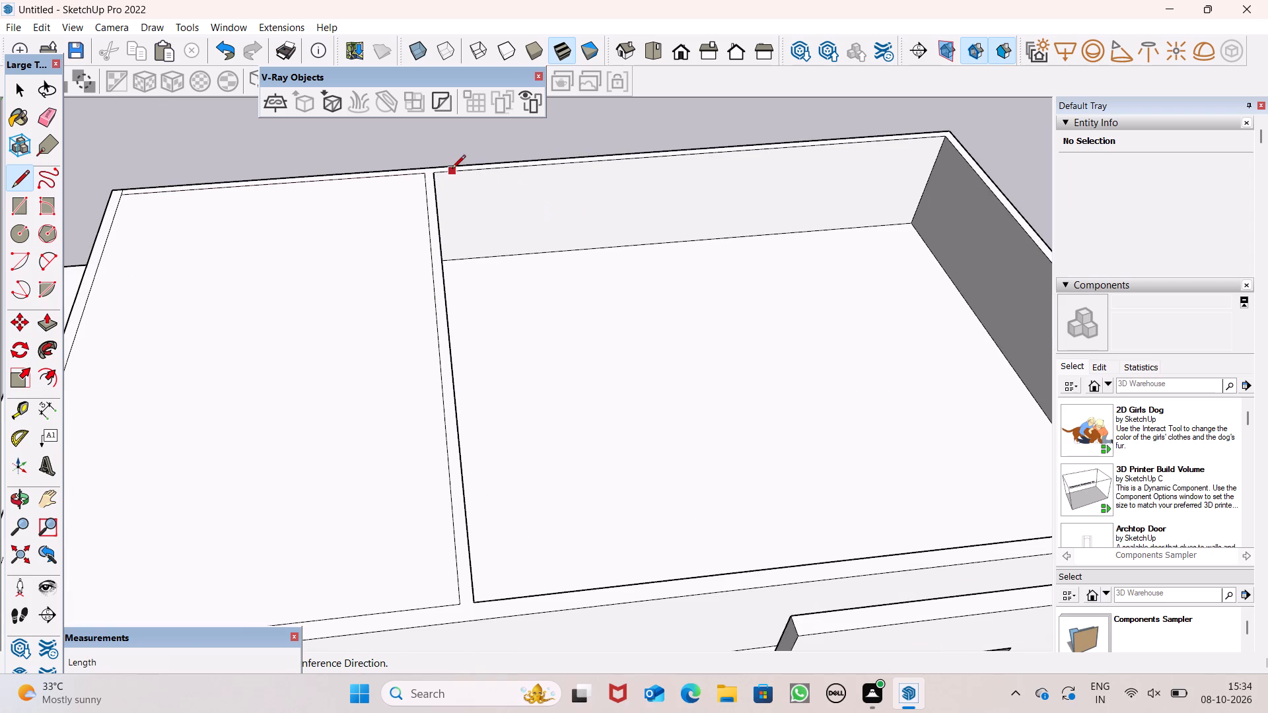
left_click(451, 169)
left_click(469, 168)
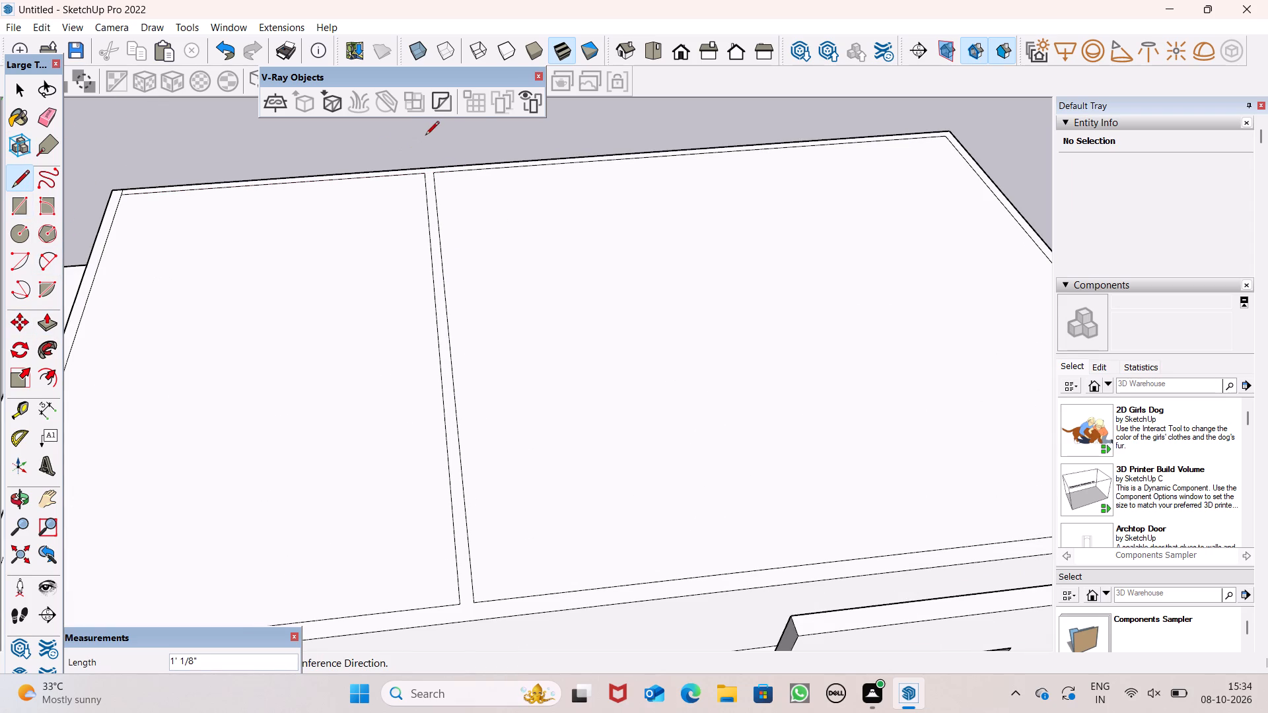
scroll(492, 155, "down", 4)
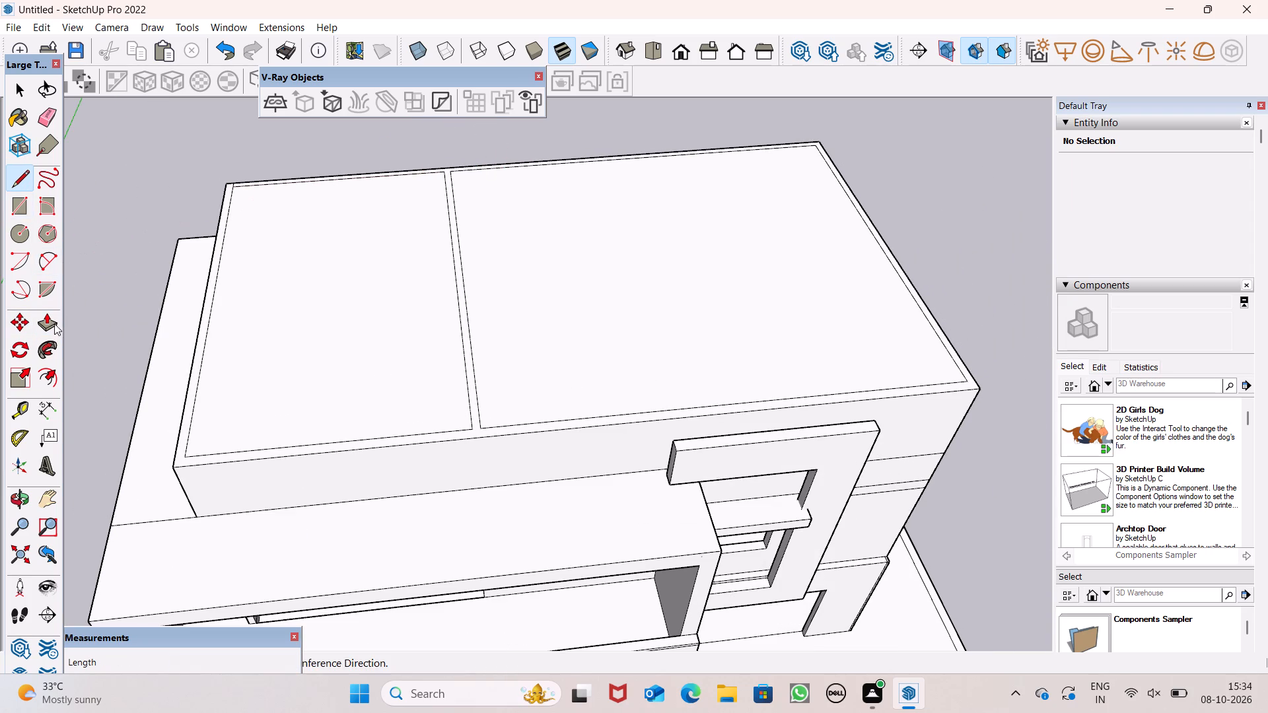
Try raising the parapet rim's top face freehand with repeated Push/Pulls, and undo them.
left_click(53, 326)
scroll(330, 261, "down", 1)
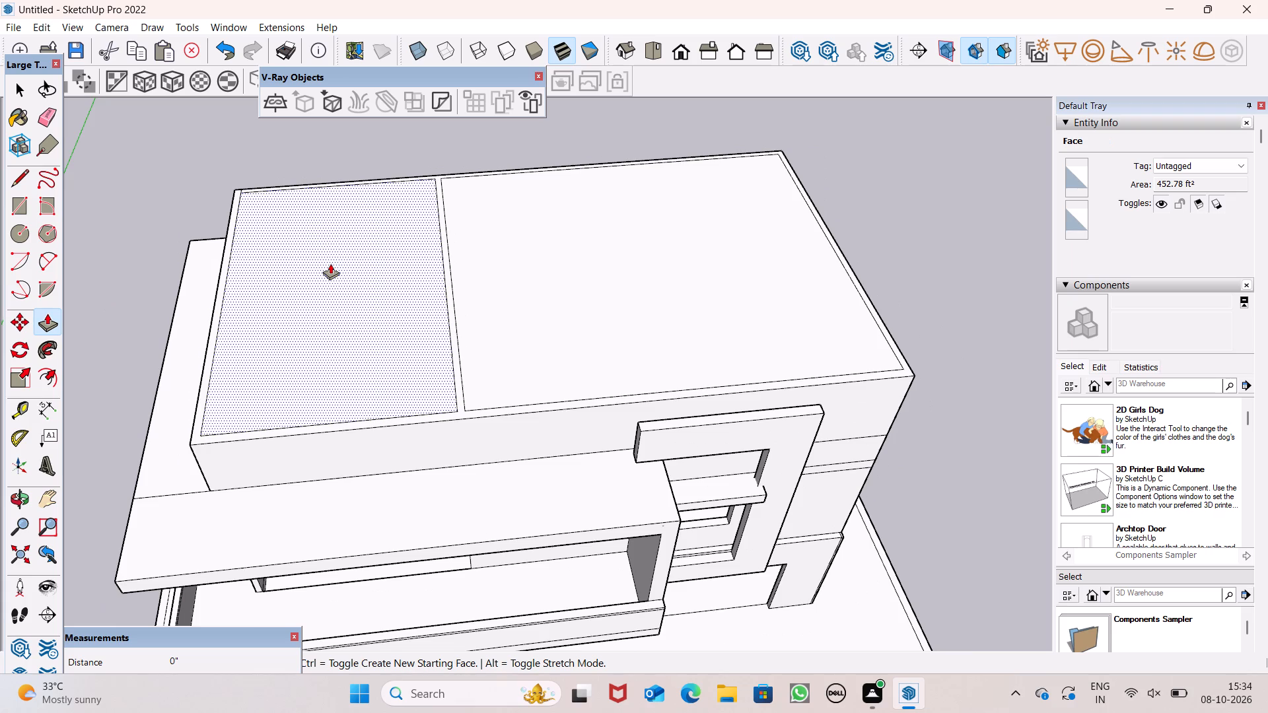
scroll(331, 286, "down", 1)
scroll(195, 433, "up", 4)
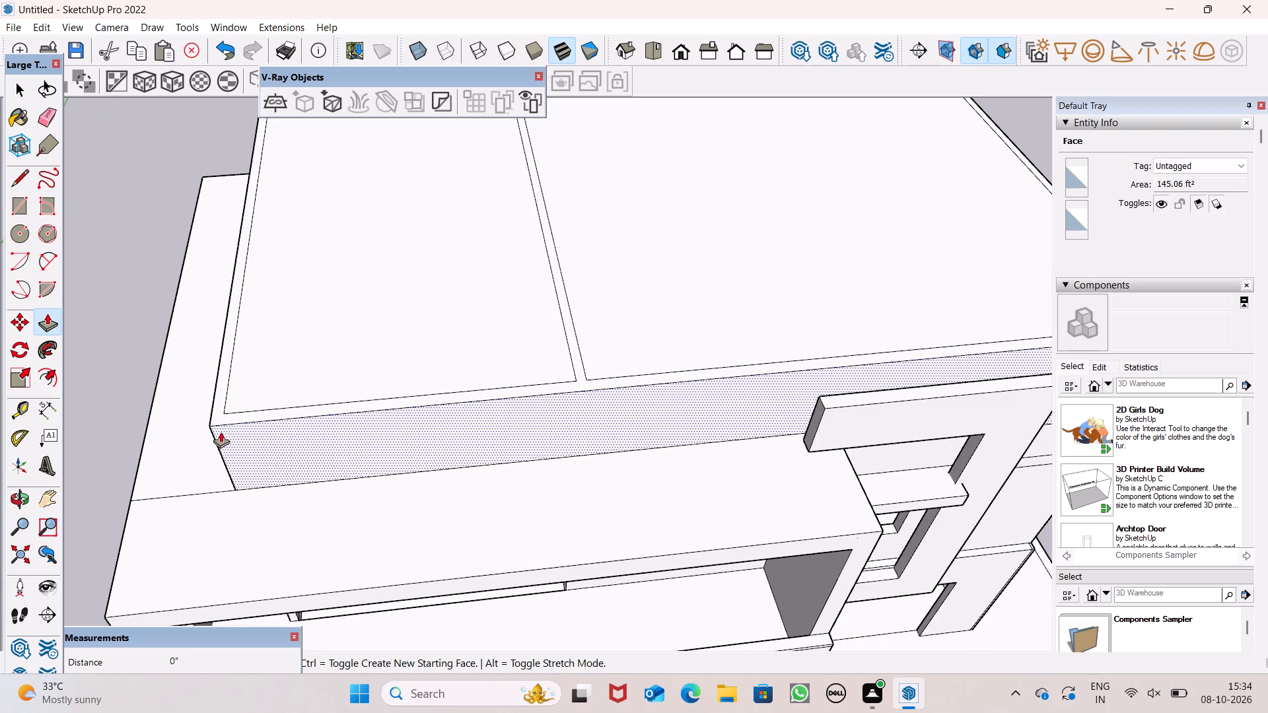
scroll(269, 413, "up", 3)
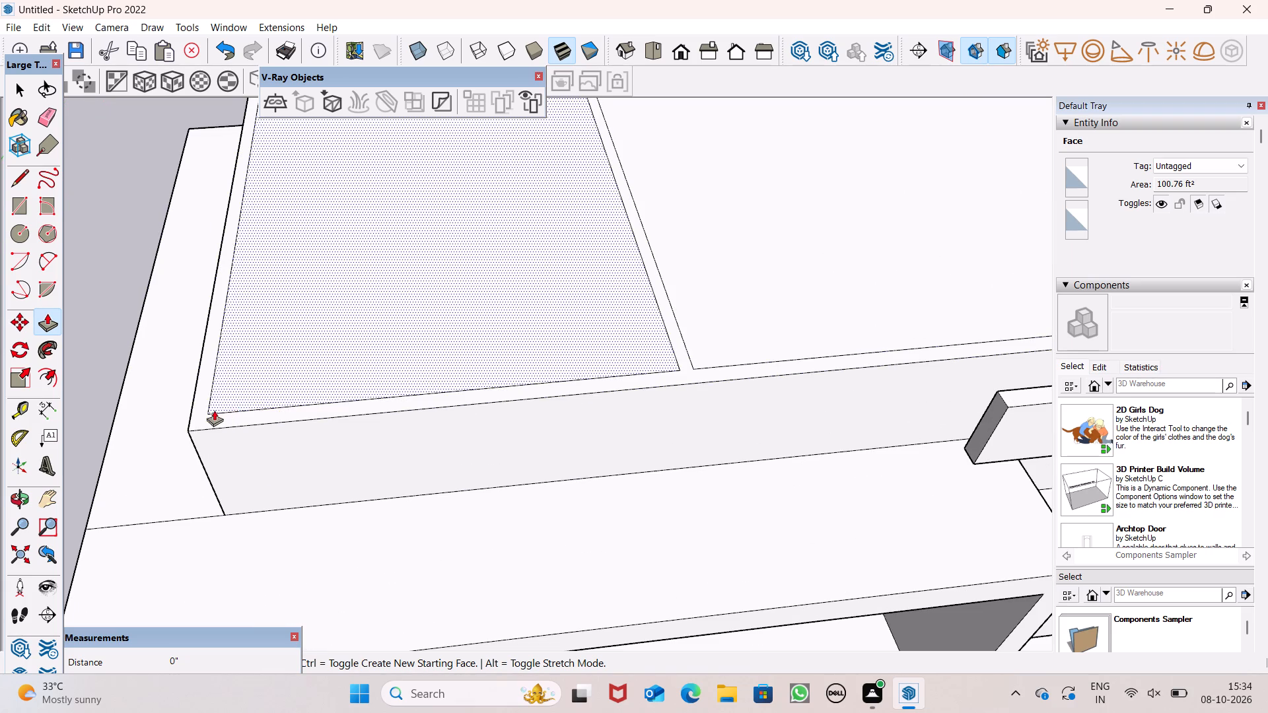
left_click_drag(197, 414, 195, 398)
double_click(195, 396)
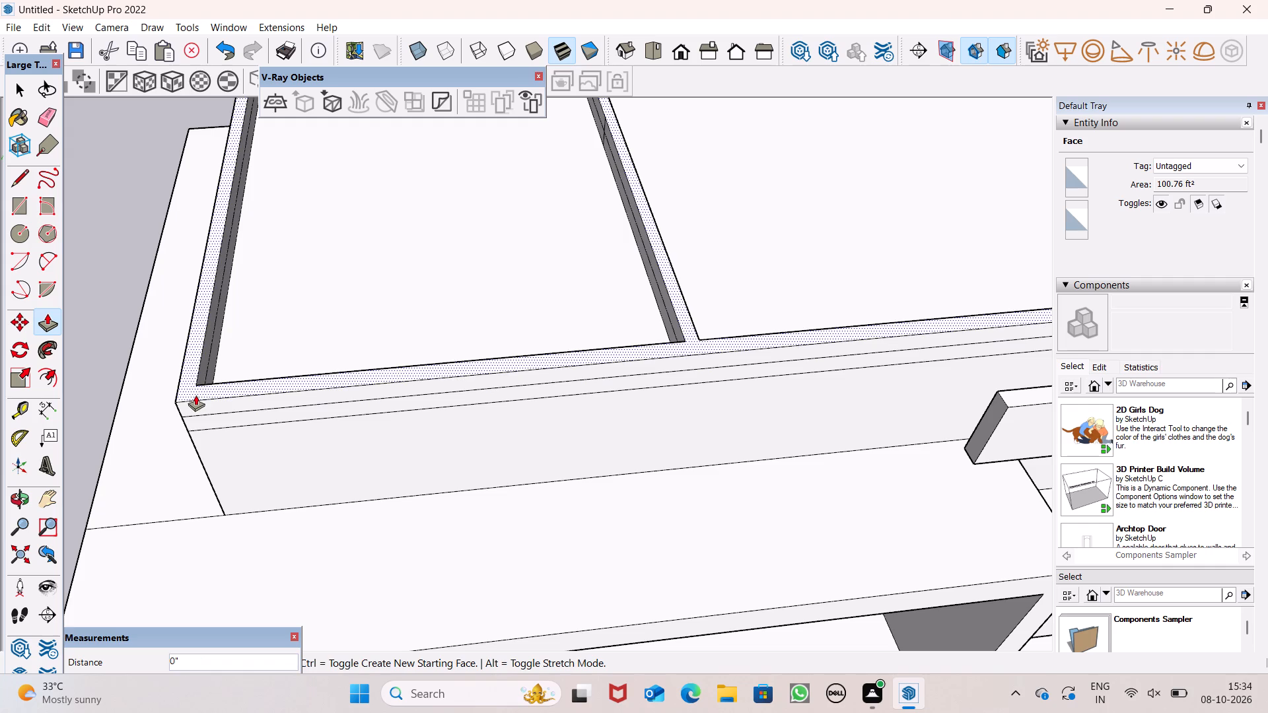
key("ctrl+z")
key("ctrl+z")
Push/Pull the parapet rim's top face up 1' around both capped roof bays.
left_click_drag(200, 405, 195, 397)
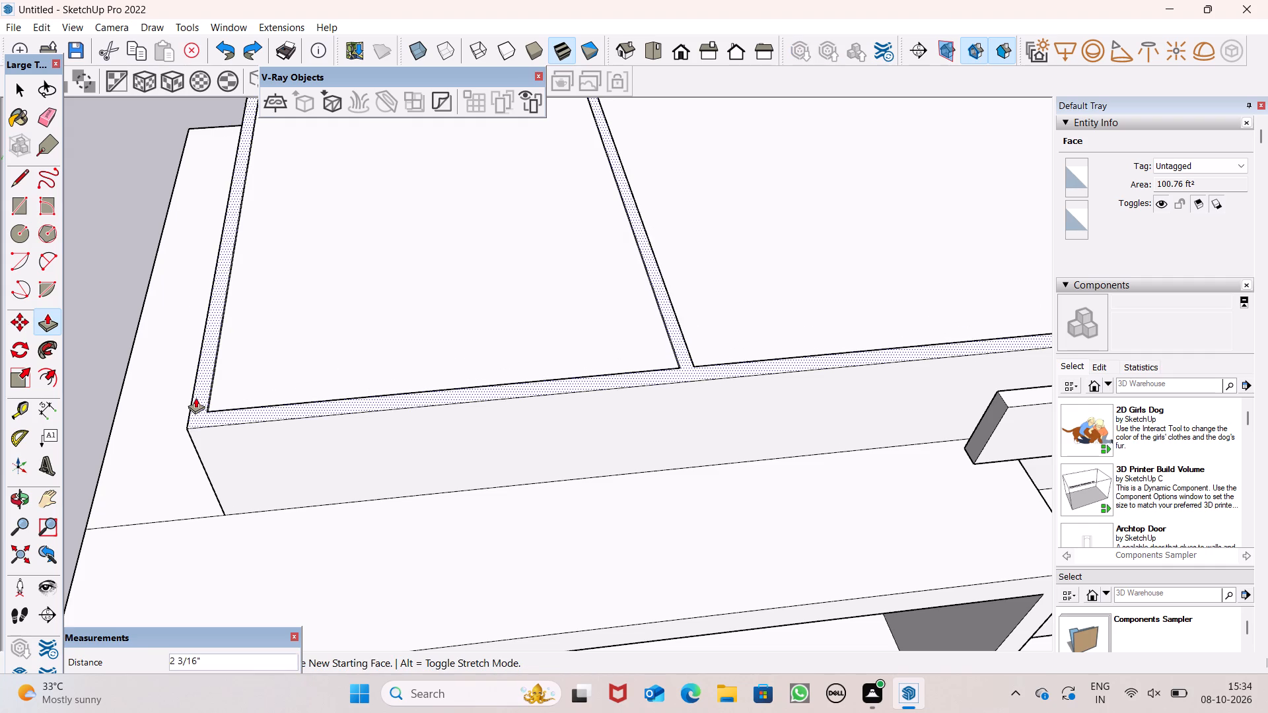
left_click_drag(195, 397, 195, 390)
type("1'")
key("Return")
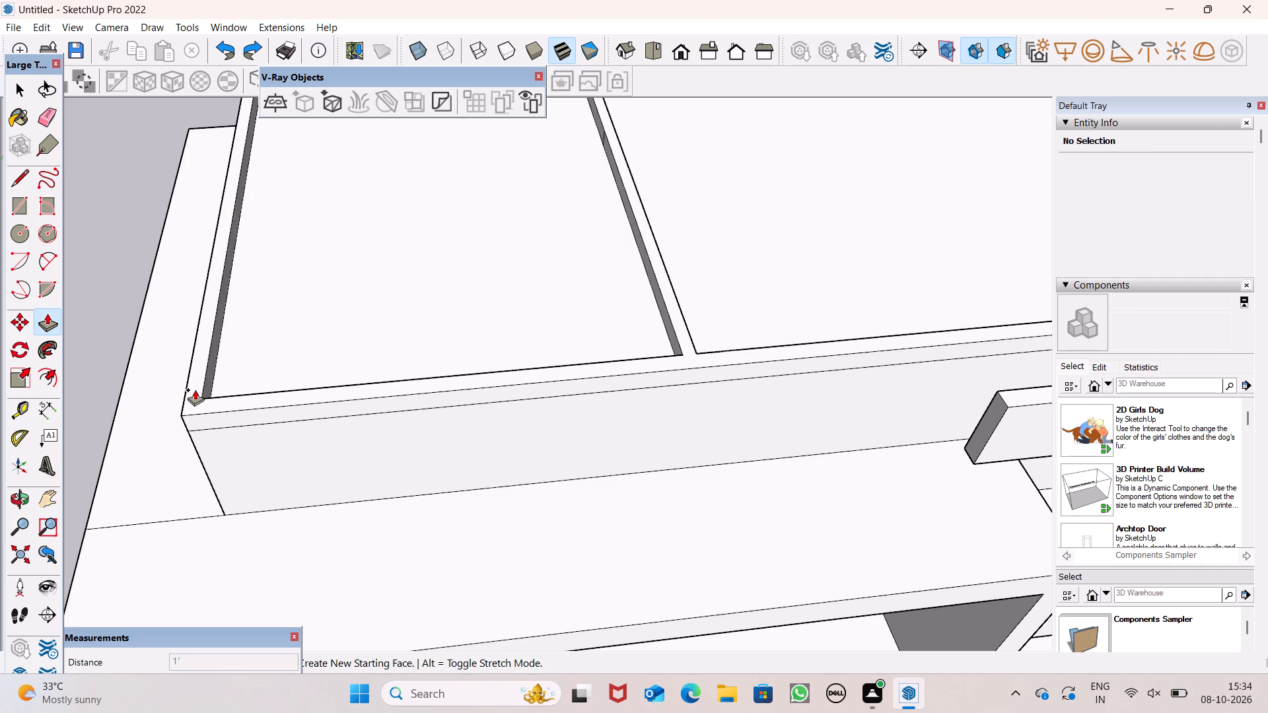
left_click_drag(195, 390, 195, 389)
Push/Pull the new rim's outer side face, beside the smaller roof bay, outward about 5' 1 3/8" as an overhang.
scroll(238, 386, "down", 4)
scroll(311, 335, "down", 8)
middle_click_drag(392, 384, 402, 377)
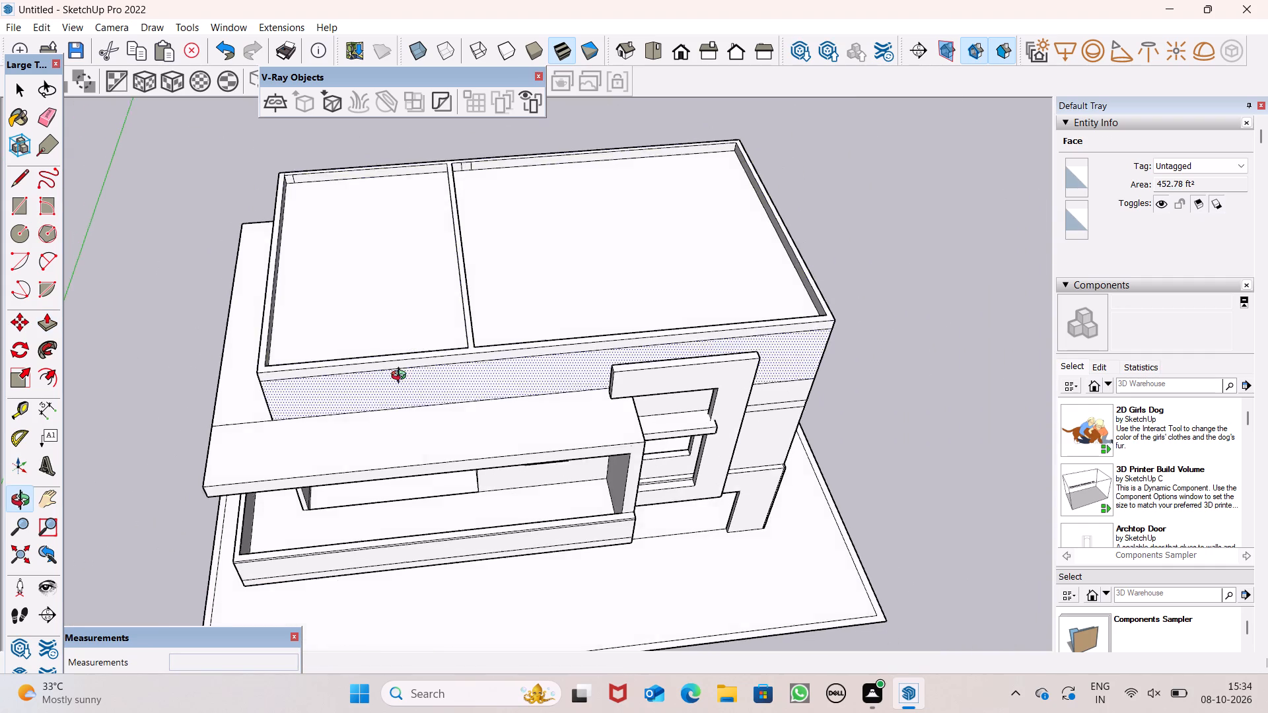
middle_click_drag(402, 377, 424, 253)
scroll(295, 326, "up", 5)
middle_click_drag(332, 333, 584, 337)
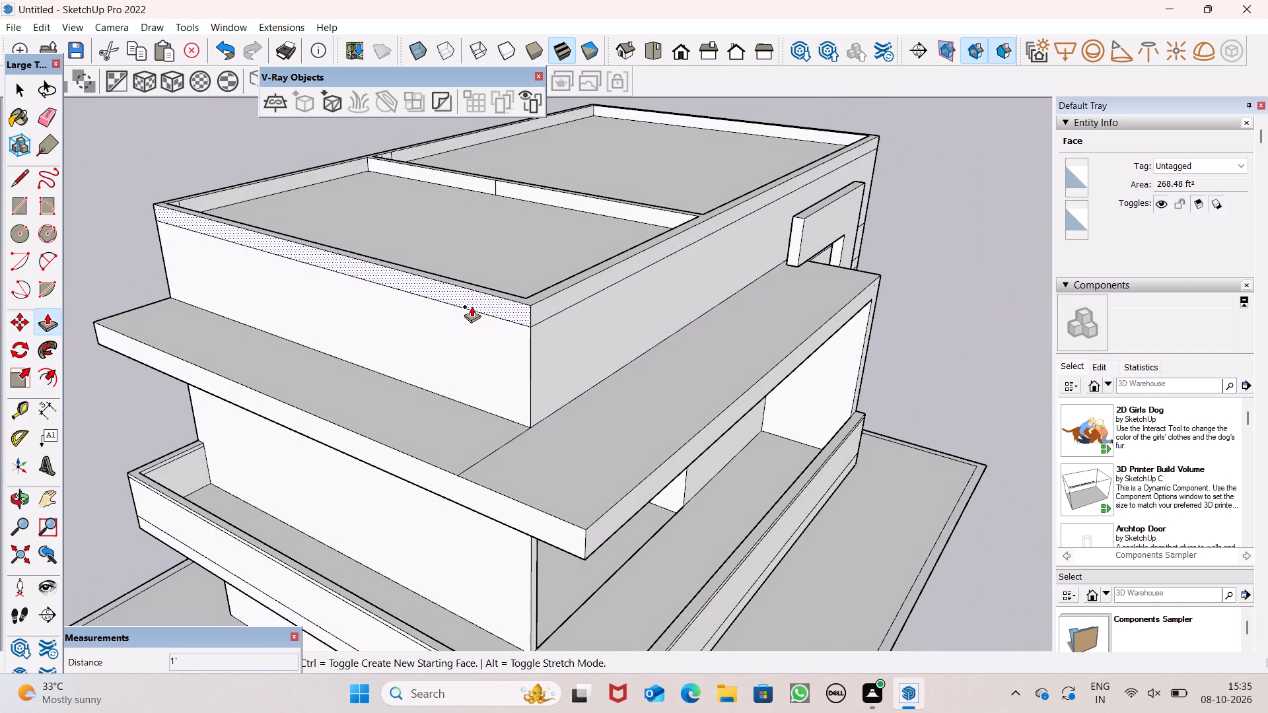
left_click_drag(472, 306, 398, 343)
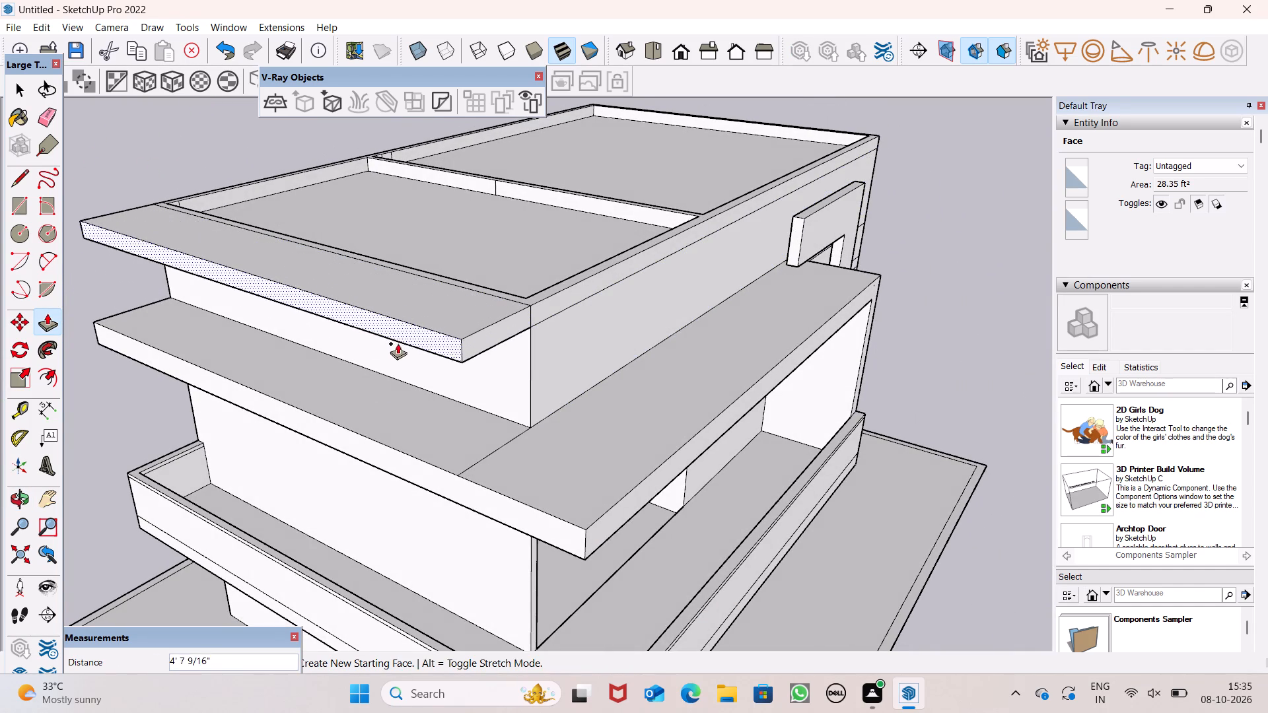
left_click_drag(398, 343, 388, 453)
Push/Pull the new rim's front face outward about 1' 10 1/16" over the front facade.
middle_click_drag(515, 463, 373, 462)
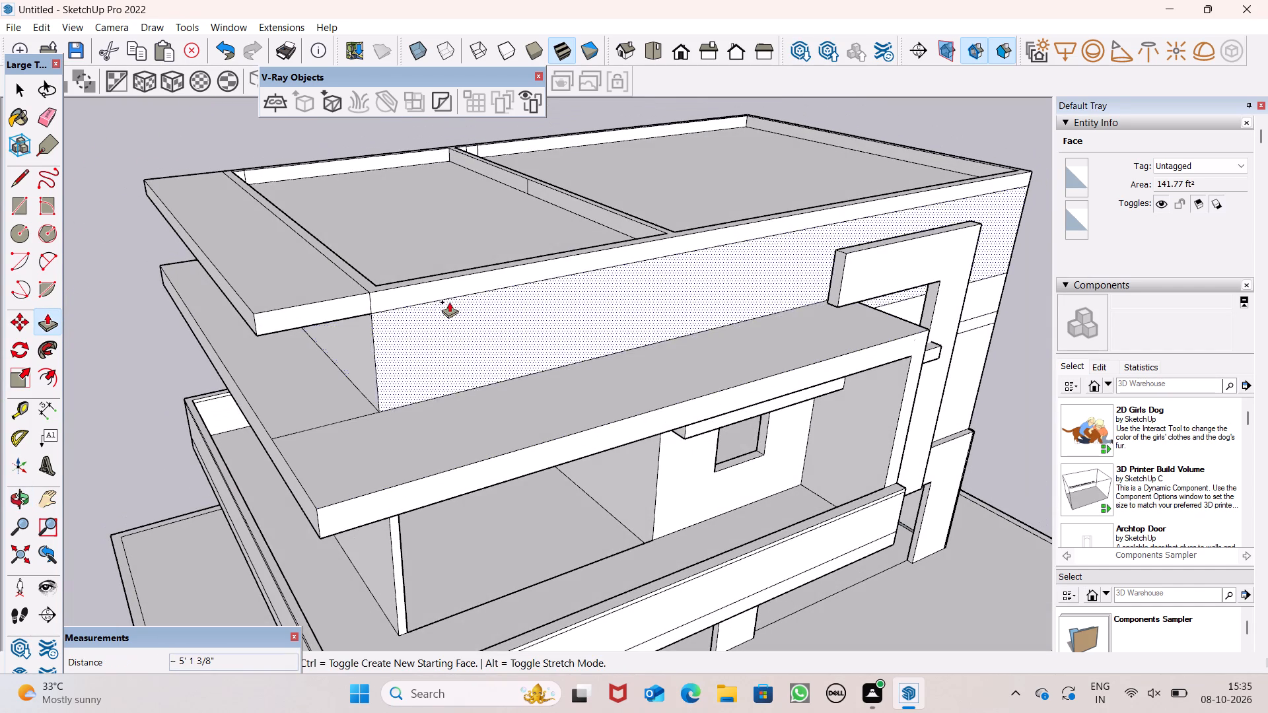
left_click_drag(464, 282, 477, 301)
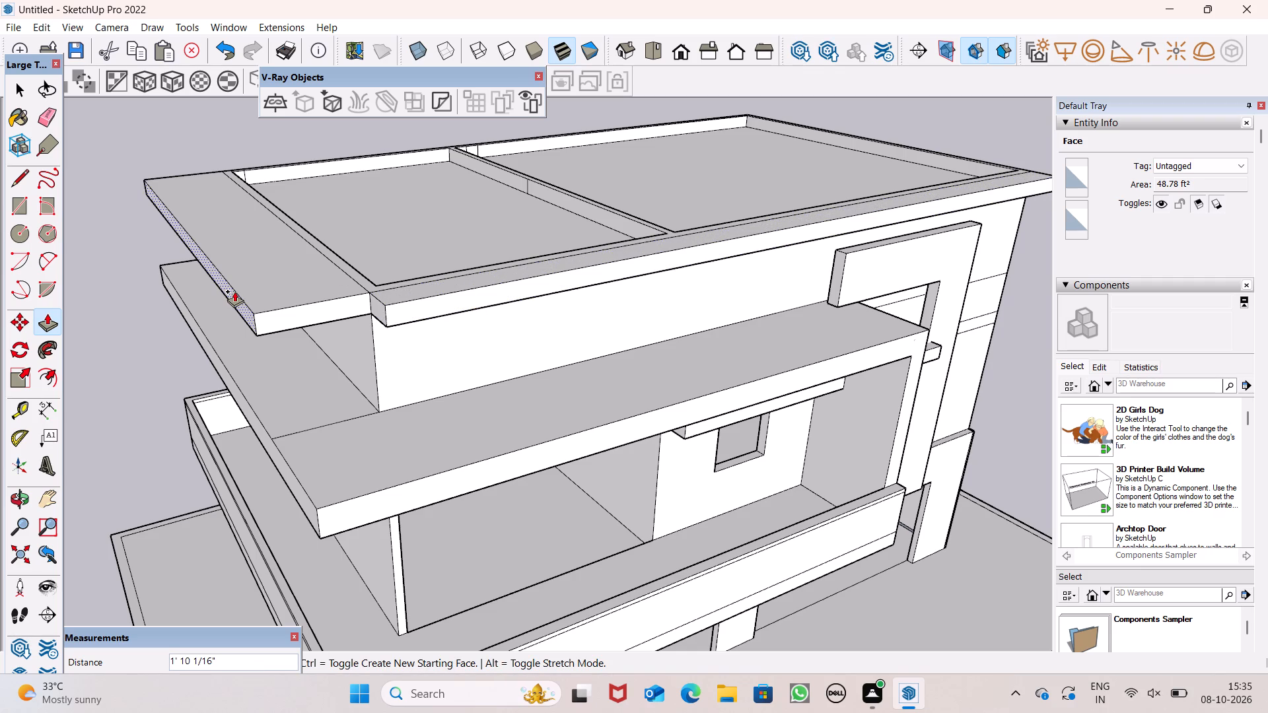
Push/Pull the side overhang's outer edge face back in about 1' 1 15/16".
left_click_drag(234, 291, 269, 287)
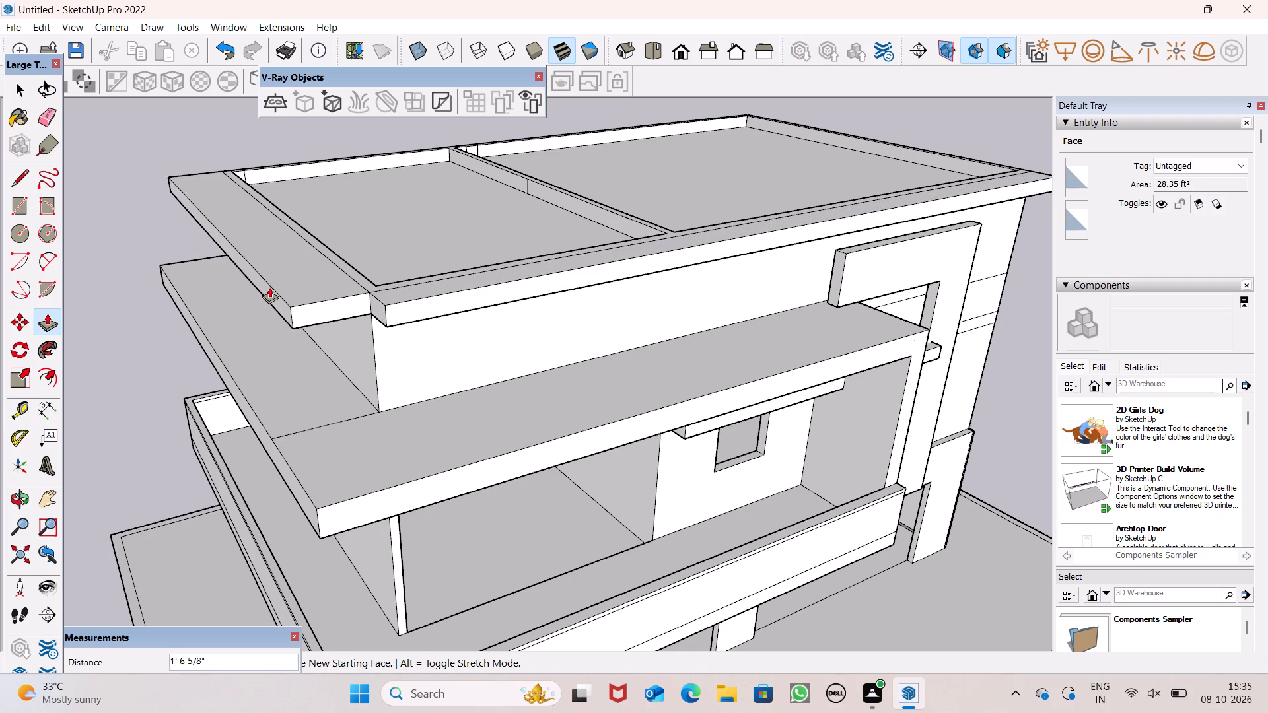
left_click_drag(269, 287, 261, 289)
Push/Pull the front overhang's end face about 3' 11 7/16" sideways, flush with the side overhang's outer edge, to fill the corner.
scroll(468, 325, "down", 3)
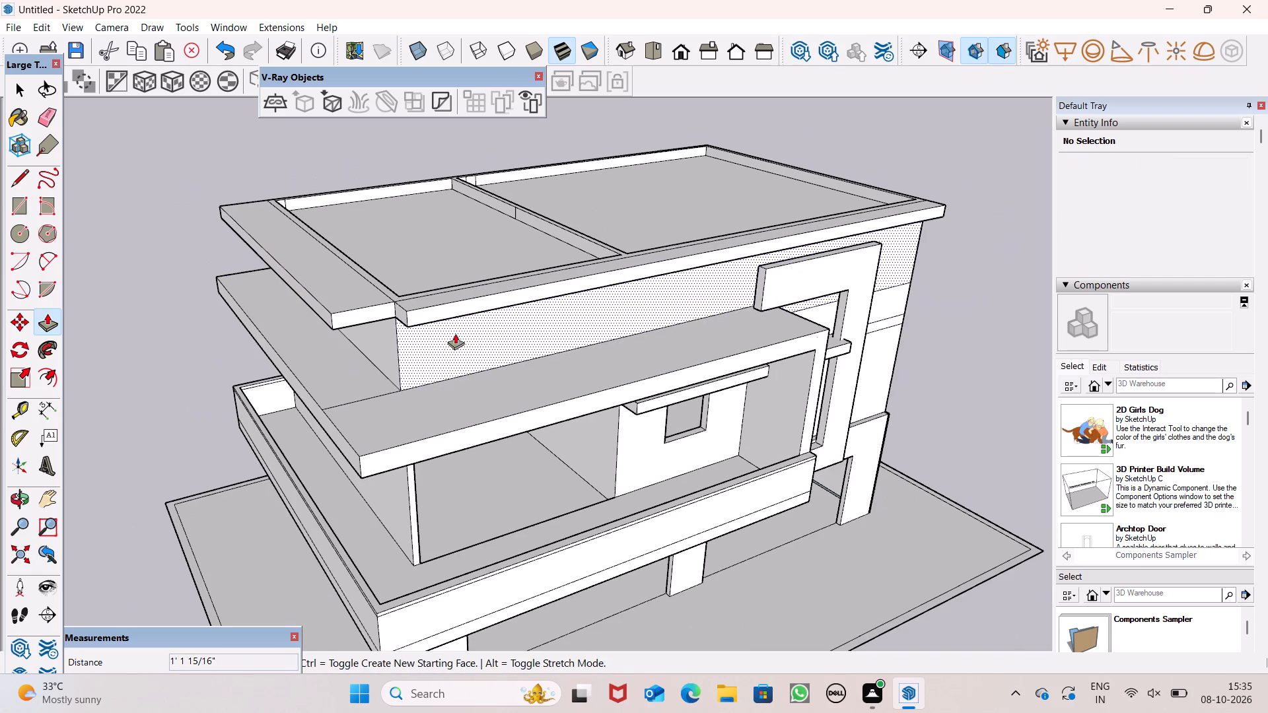
scroll(368, 309, "up", 6)
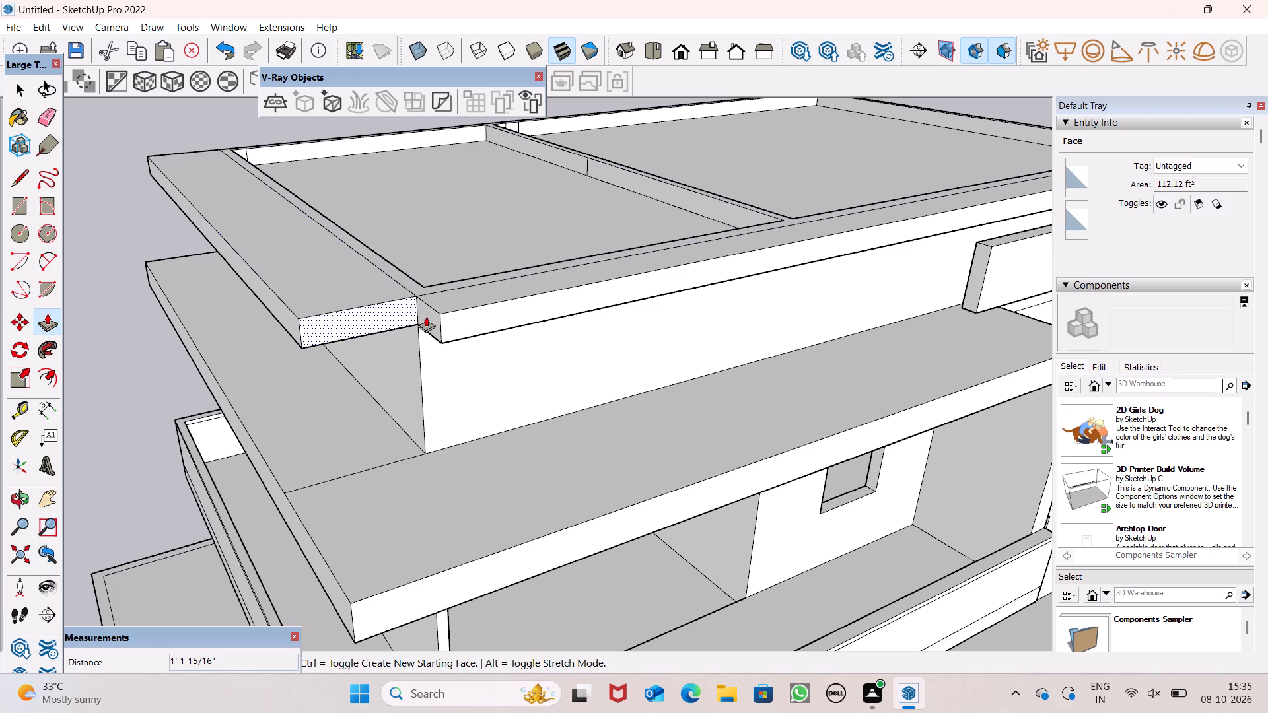
left_click_drag(427, 316, 302, 324)
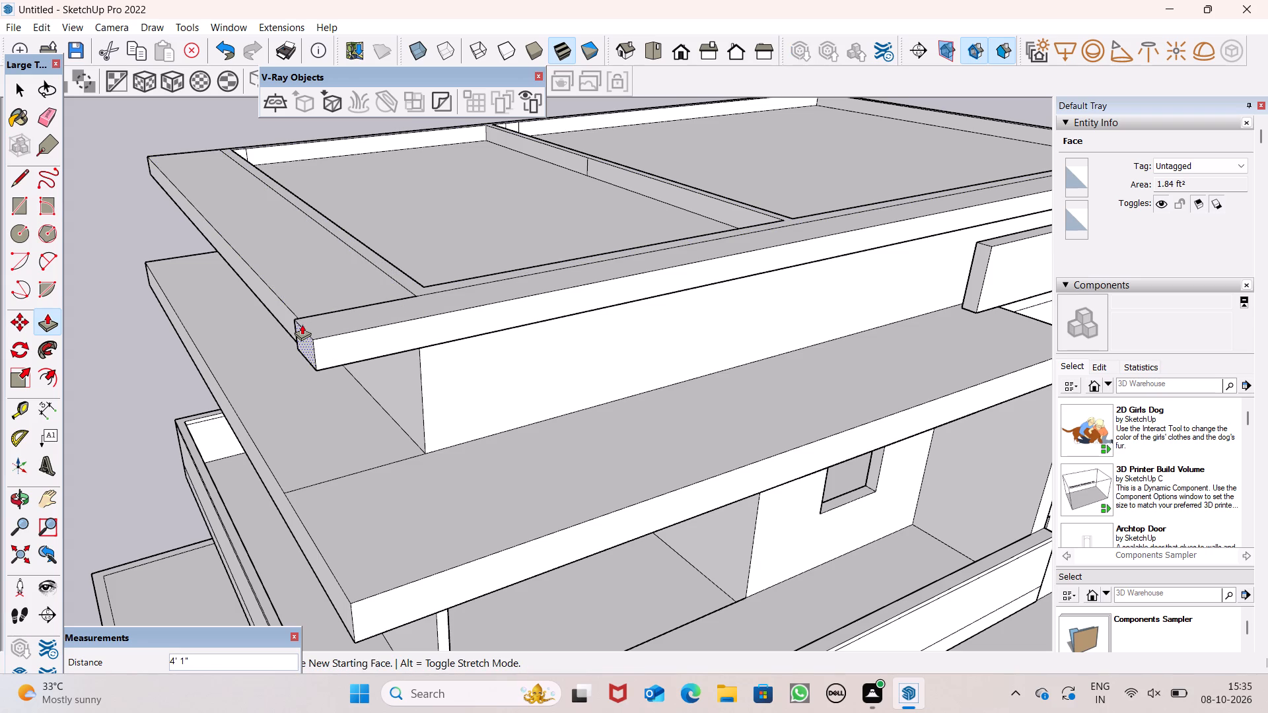
left_click_drag(302, 324, 264, 275)
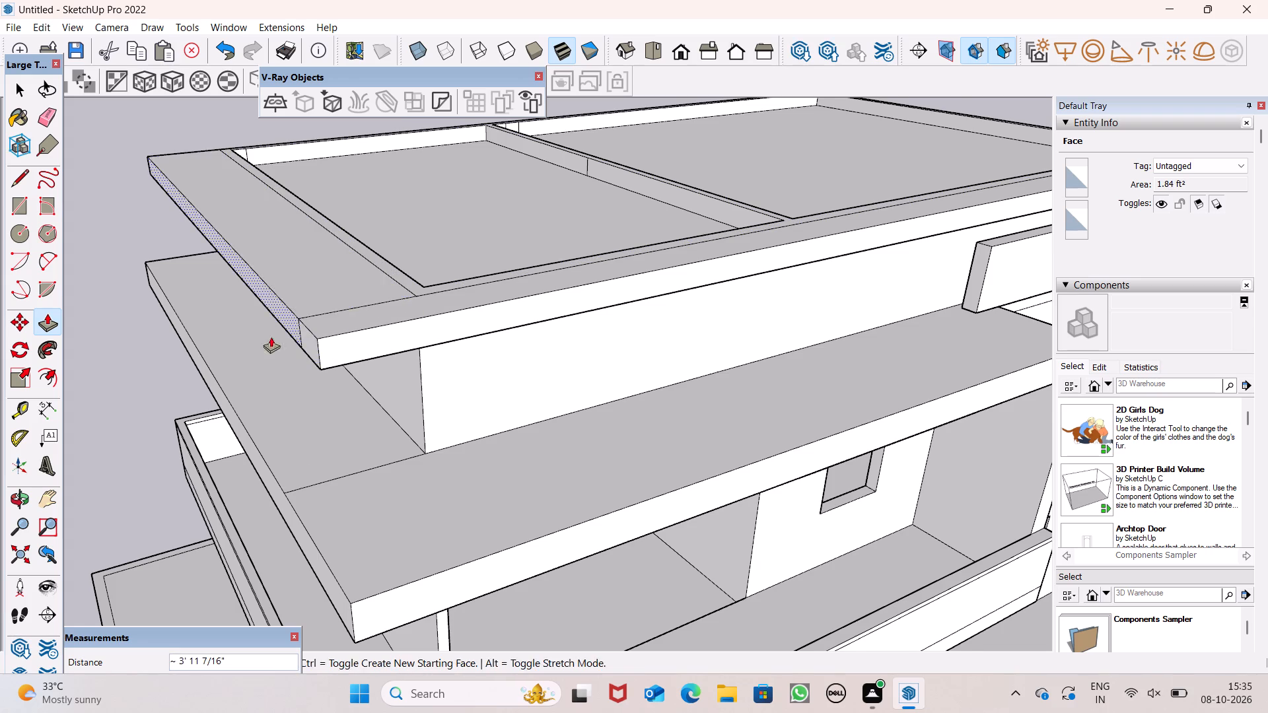
Erase the vertical seam on the roof overhang's outer edge face near the filled corner.
middle_click_drag(281, 343, 360, 334)
left_click(48, 125)
scroll(380, 297, "up", 2)
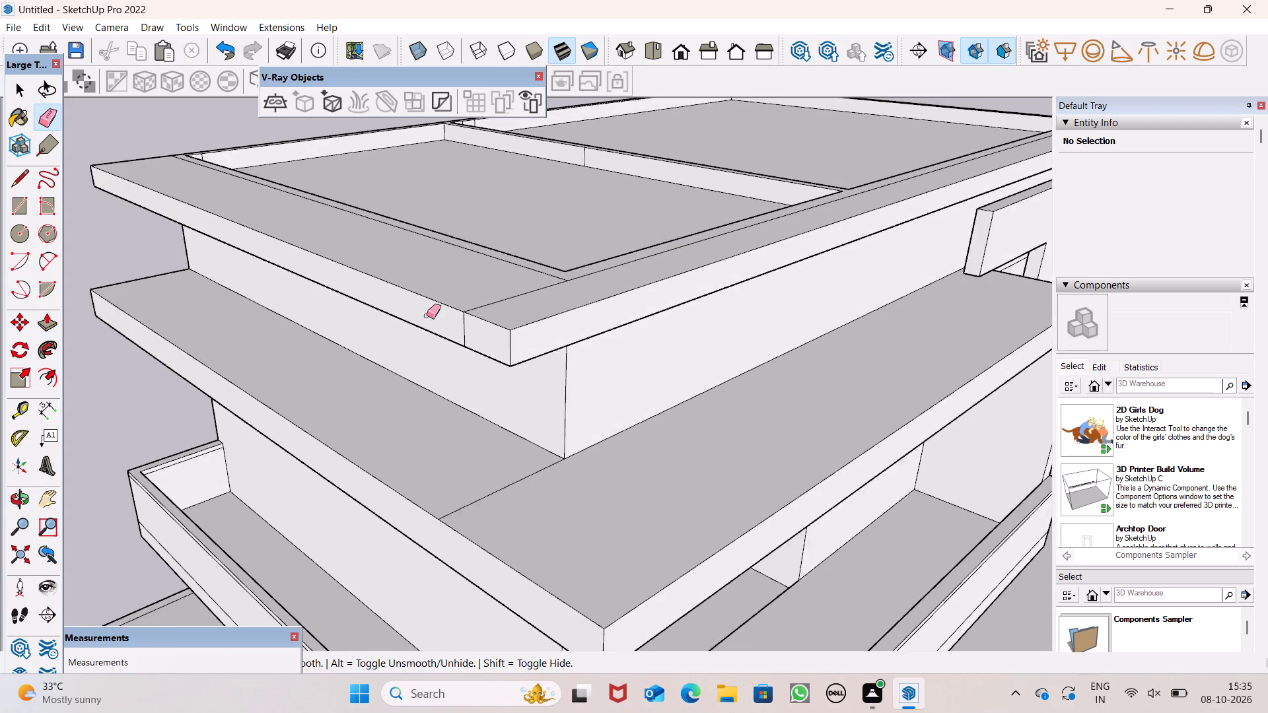
scroll(427, 316, "up", 5)
left_click_drag(495, 335, 468, 333)
scroll(455, 328, "down", 2)
key("space")
Examine the front facade and the new roof overhang from the front, both from above and near eye level.
scroll(367, 245, "down", 10)
scroll(363, 246, "up", 1)
scroll(369, 216, "down", 5)
scroll(617, 231, "down", 3)
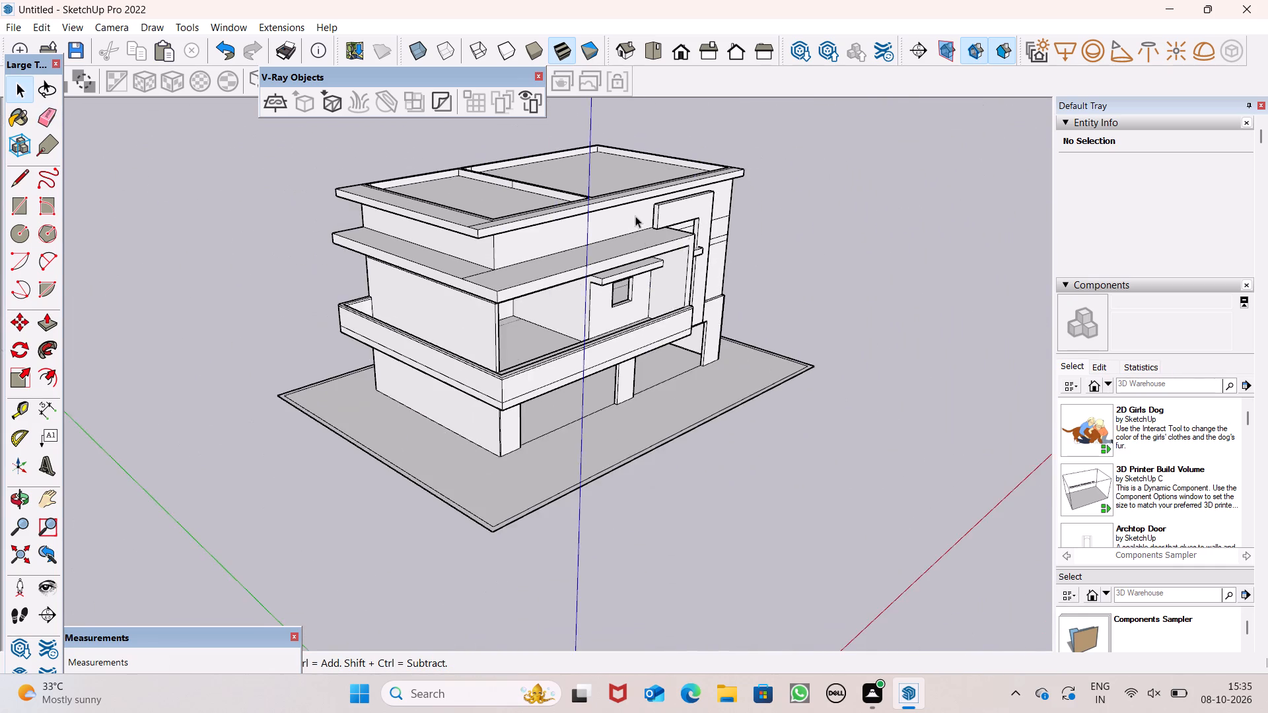
middle_click_drag(629, 240, 353, 217)
scroll(907, 294, "up", 6)
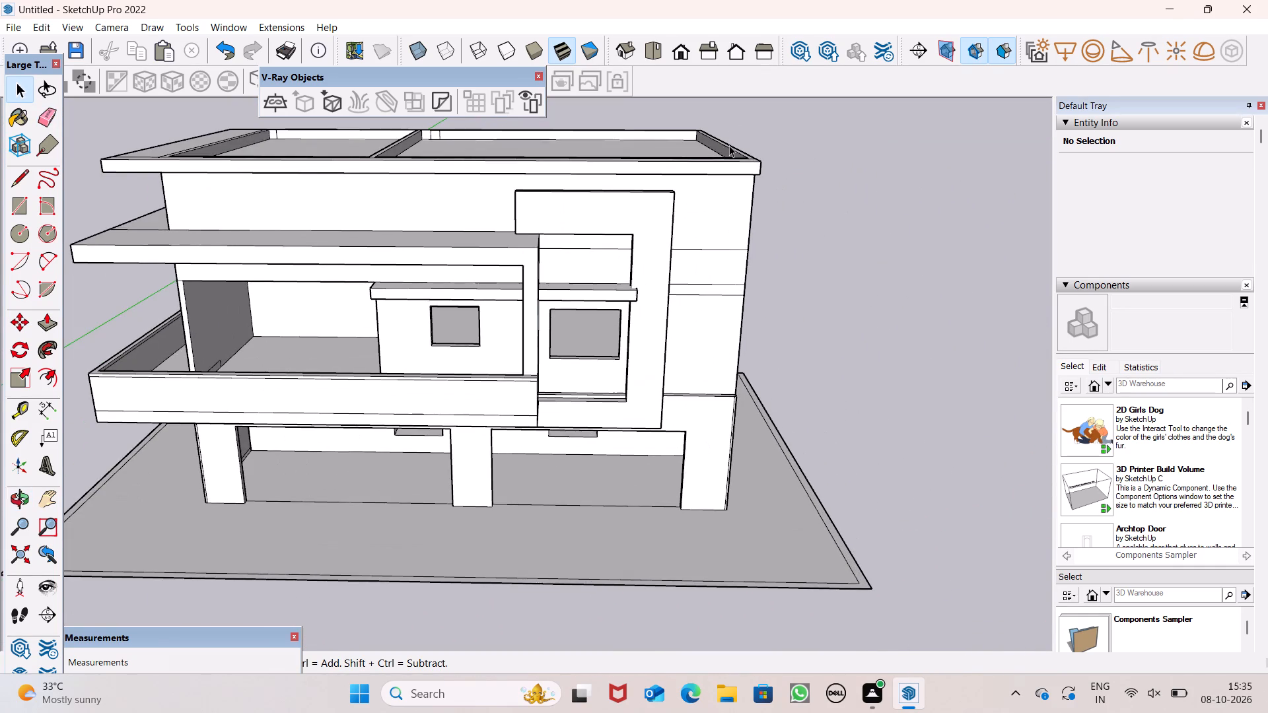
scroll(729, 146, "up", 3)
scroll(729, 148, "down", 1)
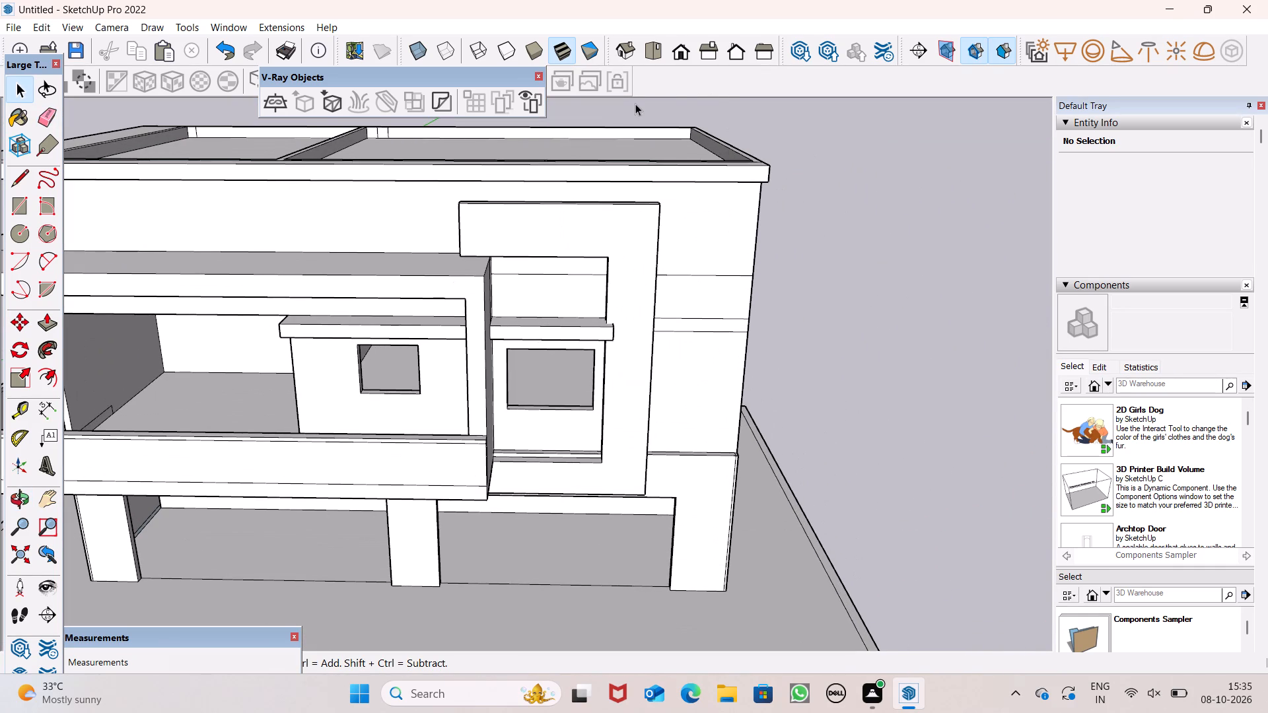
scroll(549, 137, "down", 5)
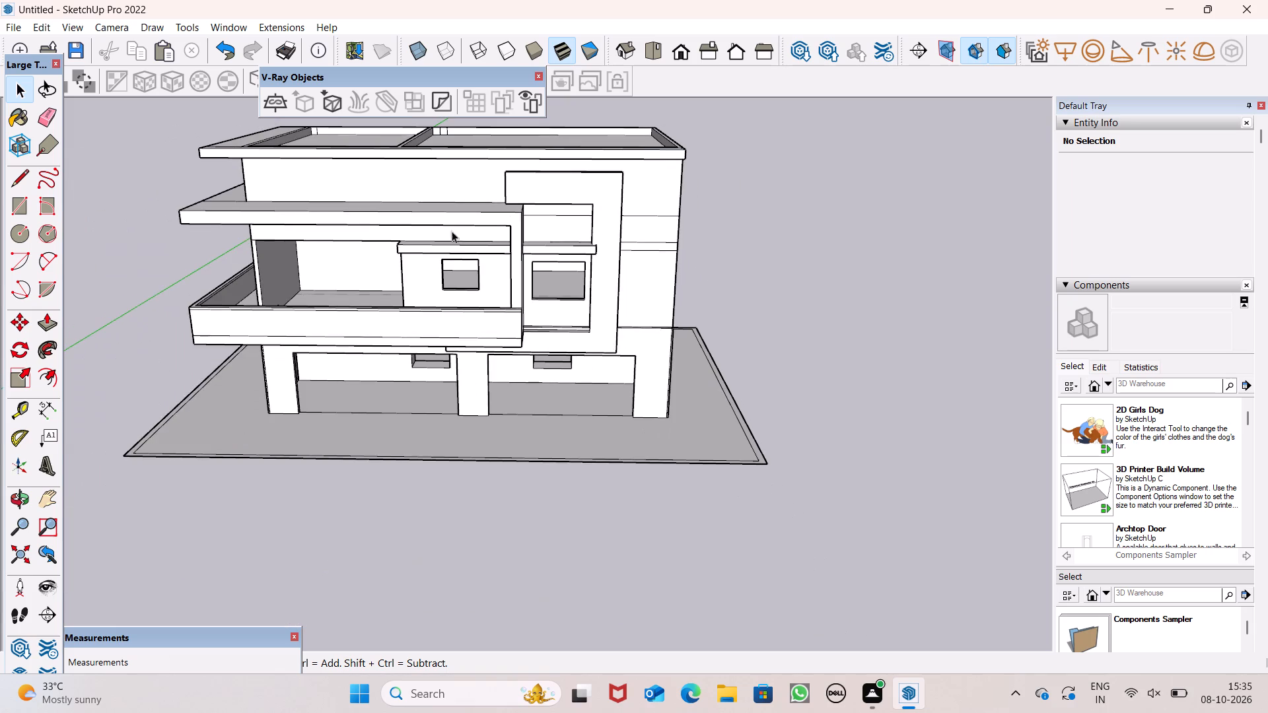
scroll(335, 206, "up", 1)
middle_click_drag(334, 158, 350, 96)
scroll(374, 134, "up", 2)
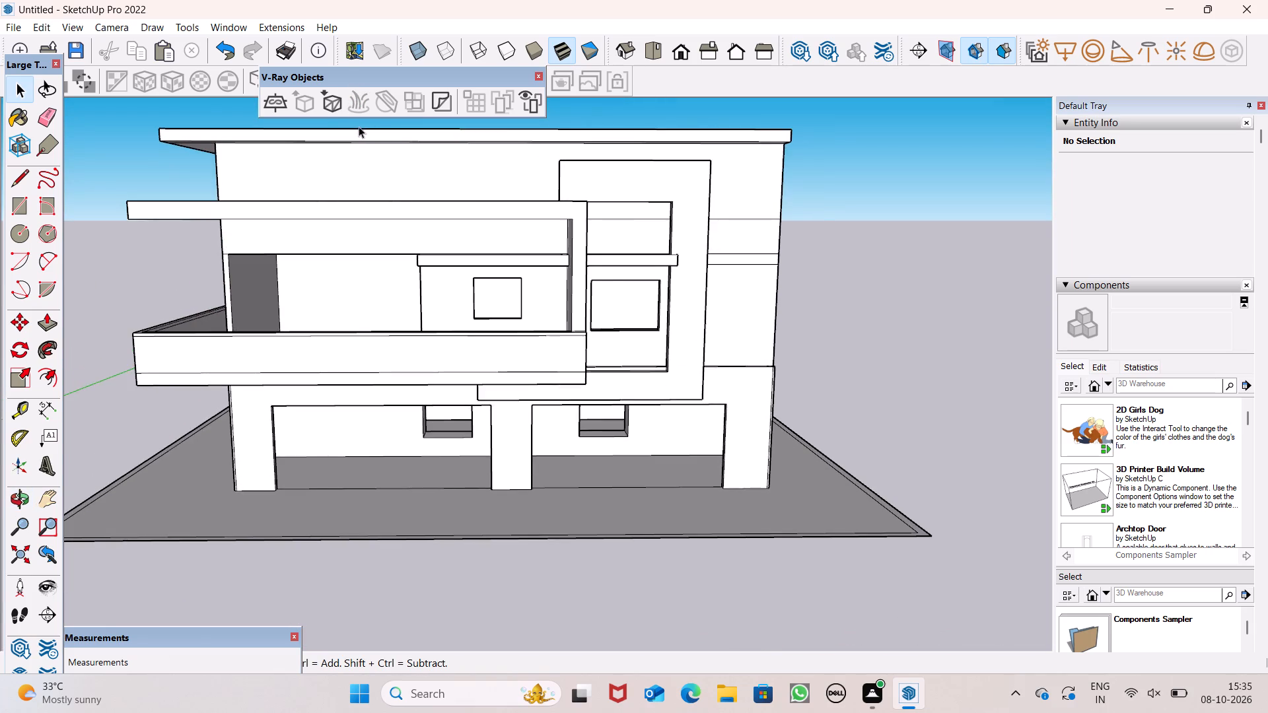
scroll(356, 126, "up", 1)
scroll(355, 126, "down", 1)
scroll(355, 126, "up", 1)
middle_click_drag(312, 177, 291, 168)
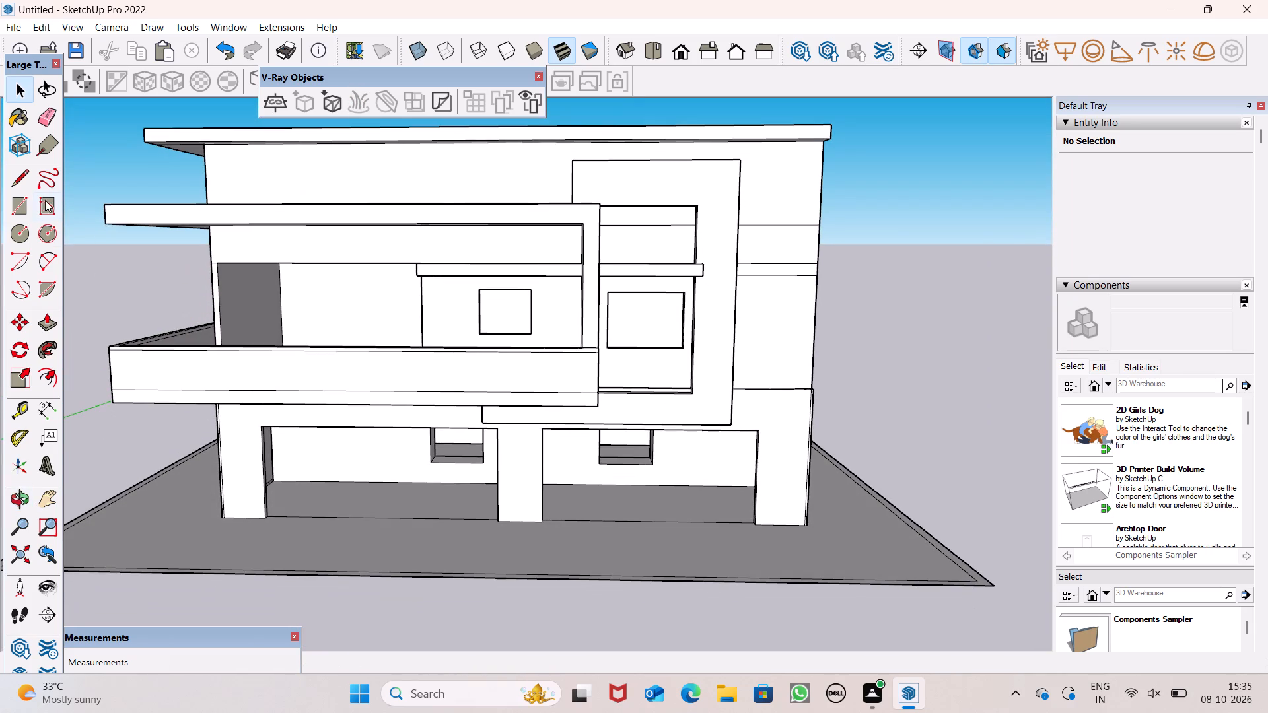
Draw two close vertical lines, each 5' tall, on the upper front wall near its outer corner, outlining a narrow strip below the roof overhang.
left_click(17, 216)
left_click(26, 176)
scroll(361, 125, "up", 2)
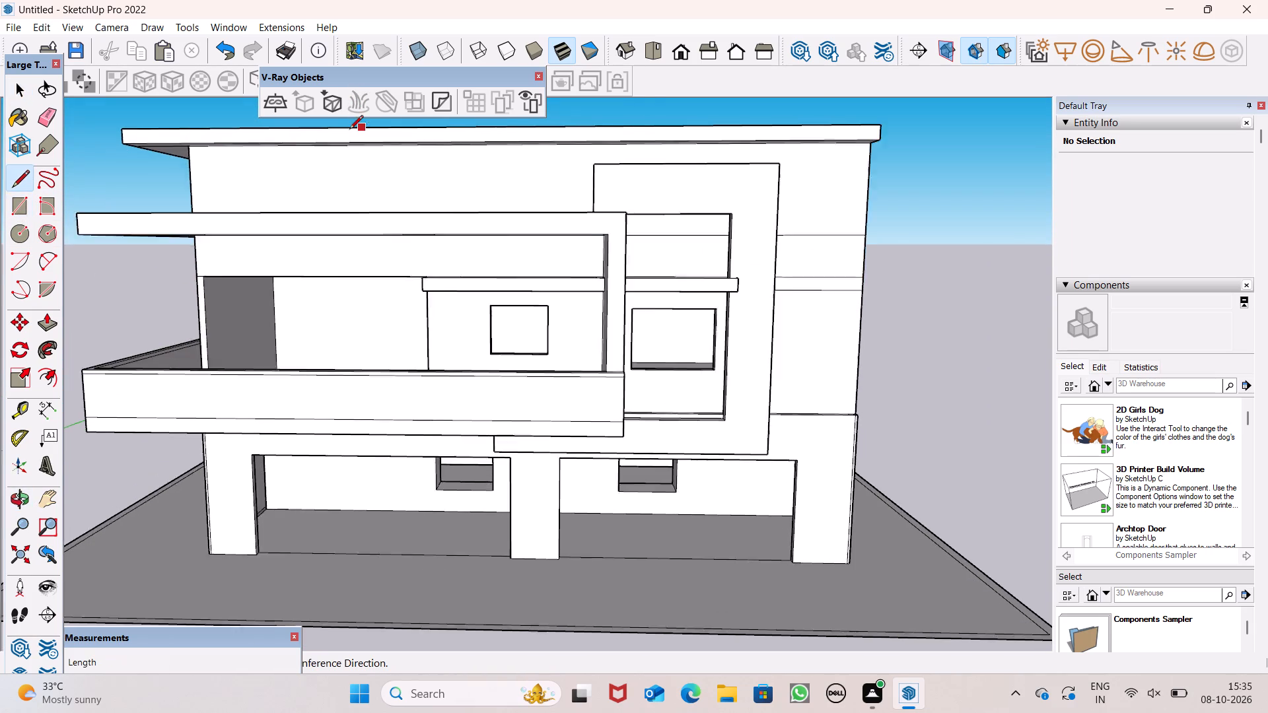
scroll(349, 130, "up", 2)
scroll(343, 134, "down", 1)
scroll(343, 134, "up", 1)
scroll(328, 166, "down", 1)
scroll(287, 163, "up", 2)
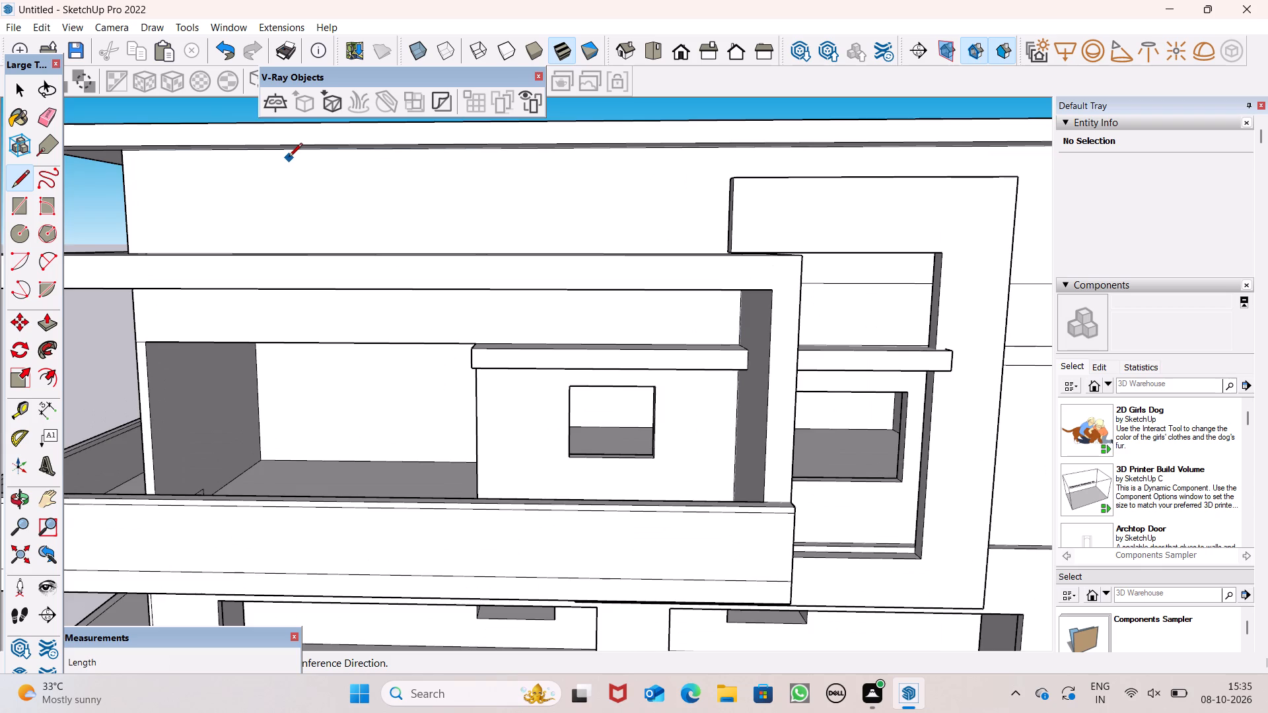
scroll(289, 158, "up", 4)
scroll(262, 160, "down", 1)
scroll(194, 167, "up", 1)
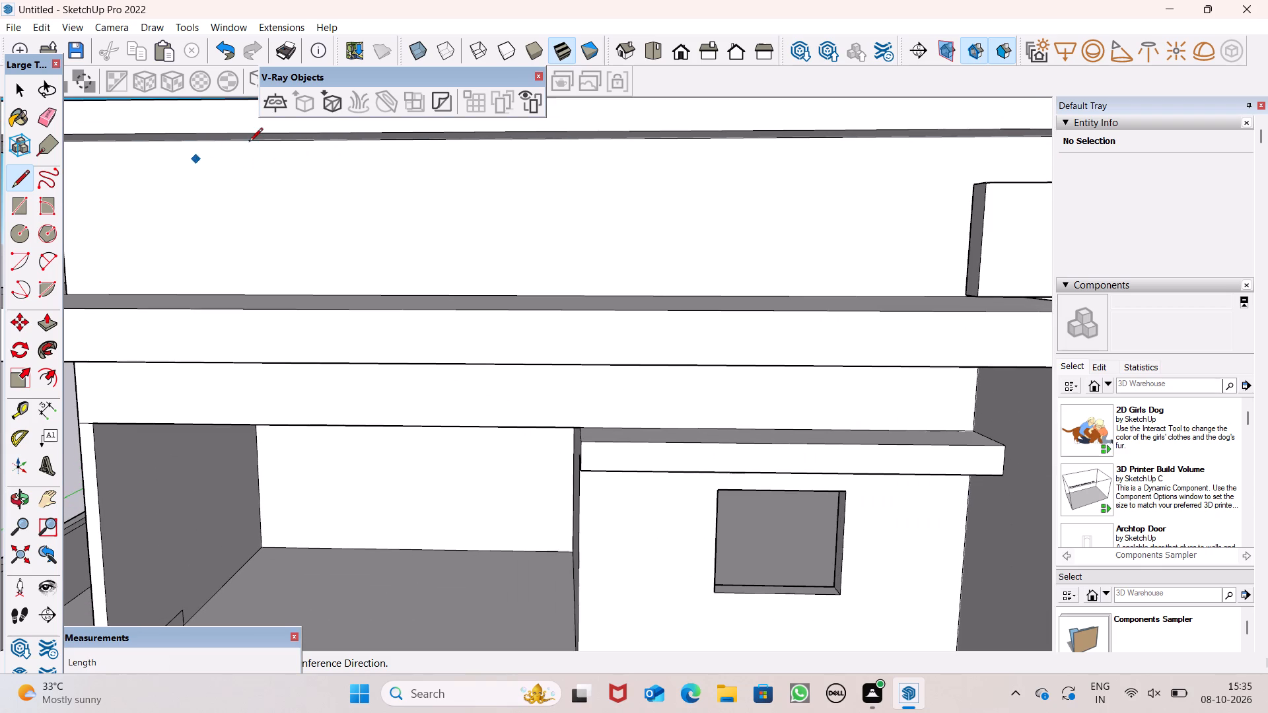
scroll(312, 154, "down", 4)
scroll(222, 158, "up", 5)
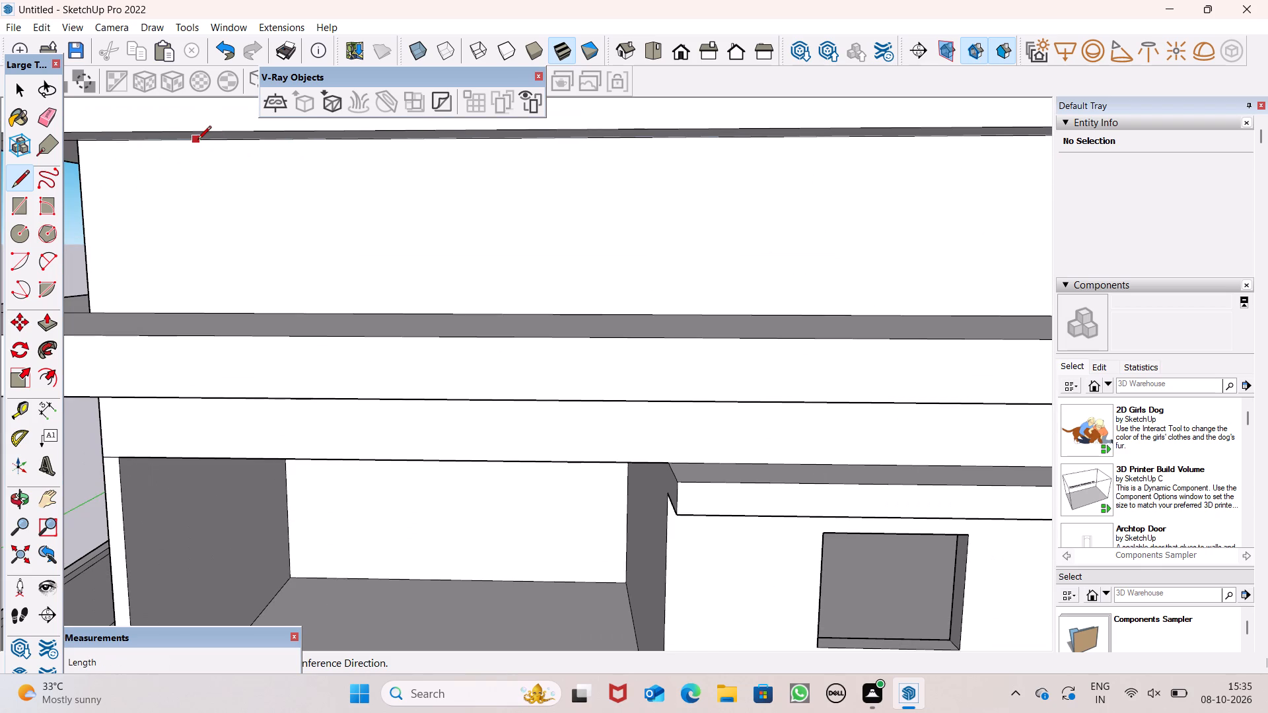
left_click(203, 141)
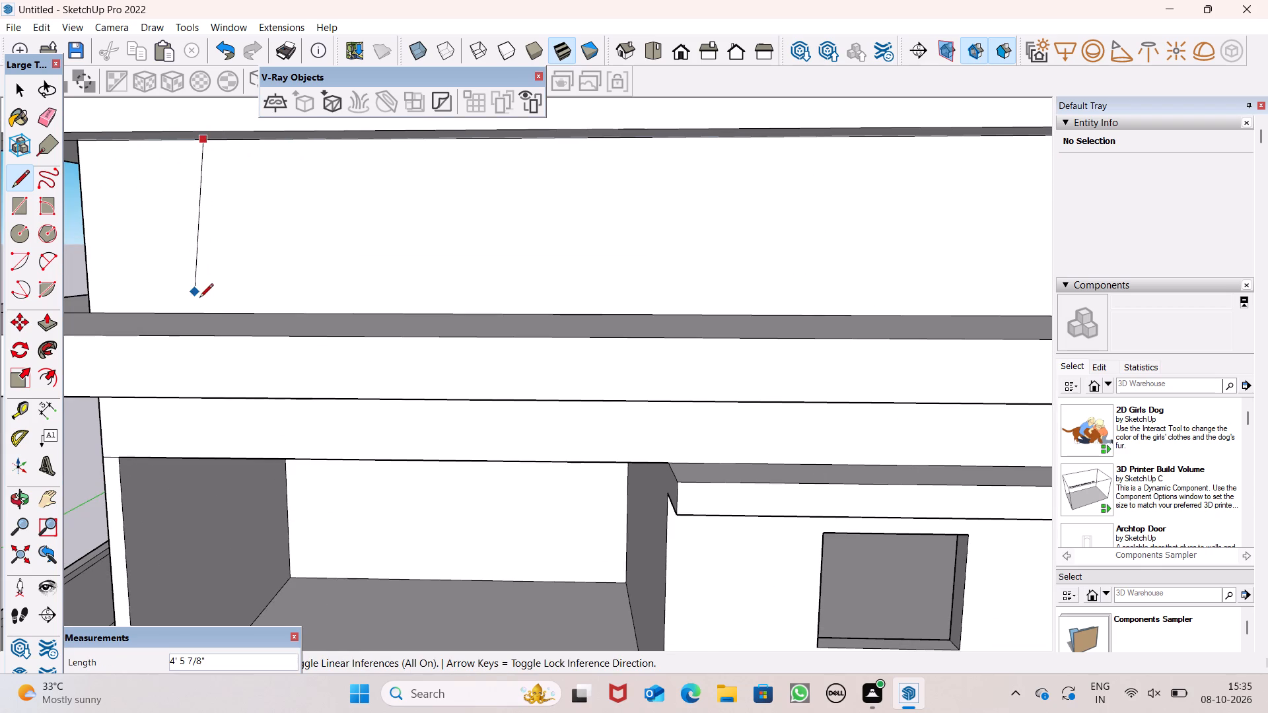
left_click(205, 311)
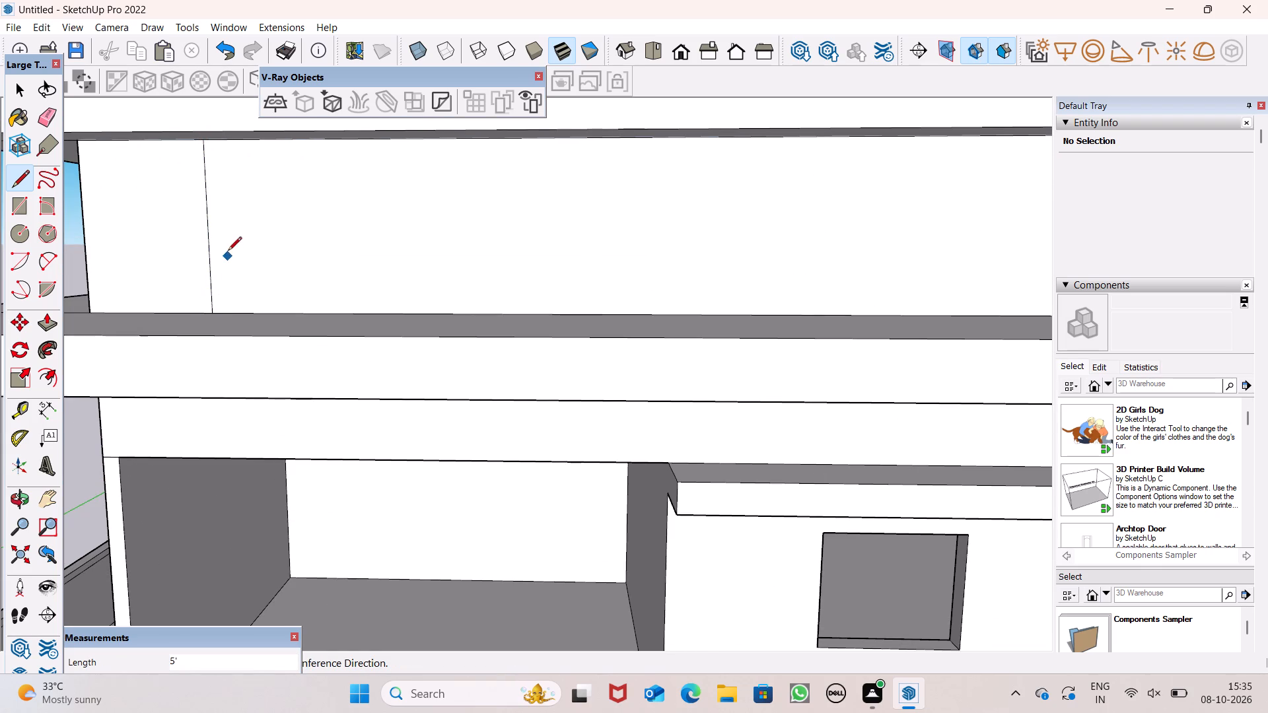
left_click(215, 142)
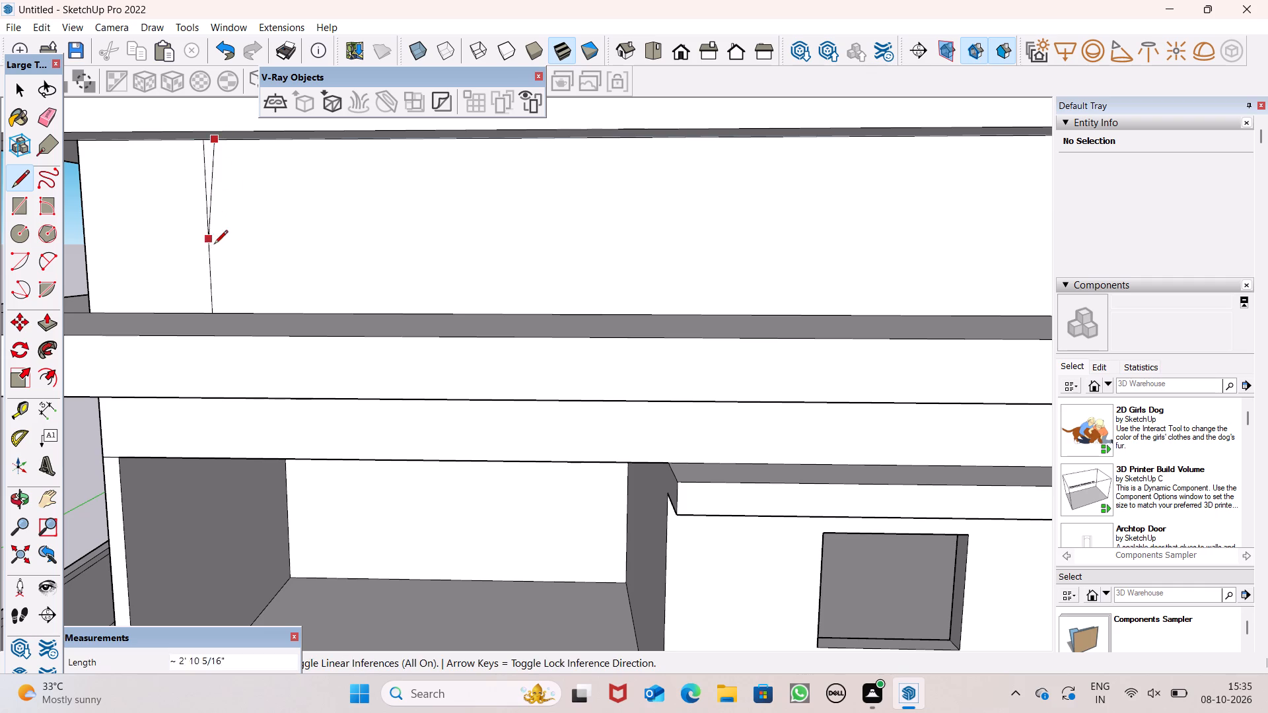
left_click(225, 315)
key("space")
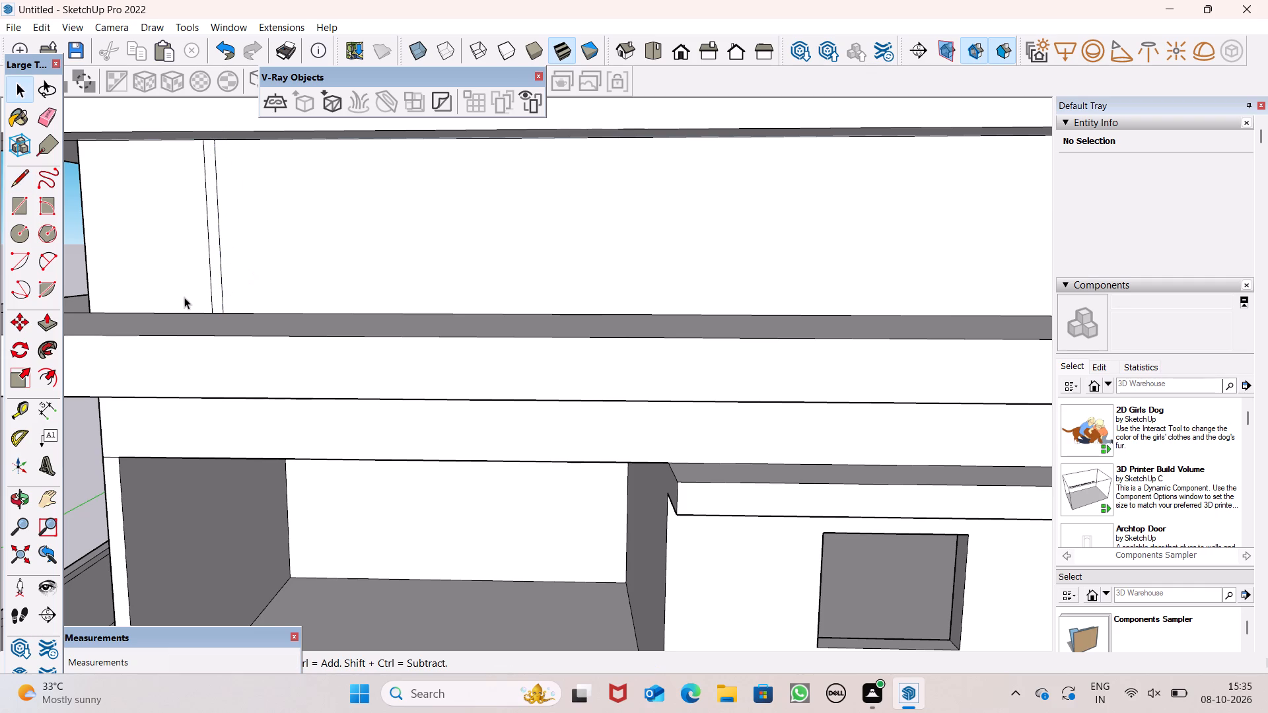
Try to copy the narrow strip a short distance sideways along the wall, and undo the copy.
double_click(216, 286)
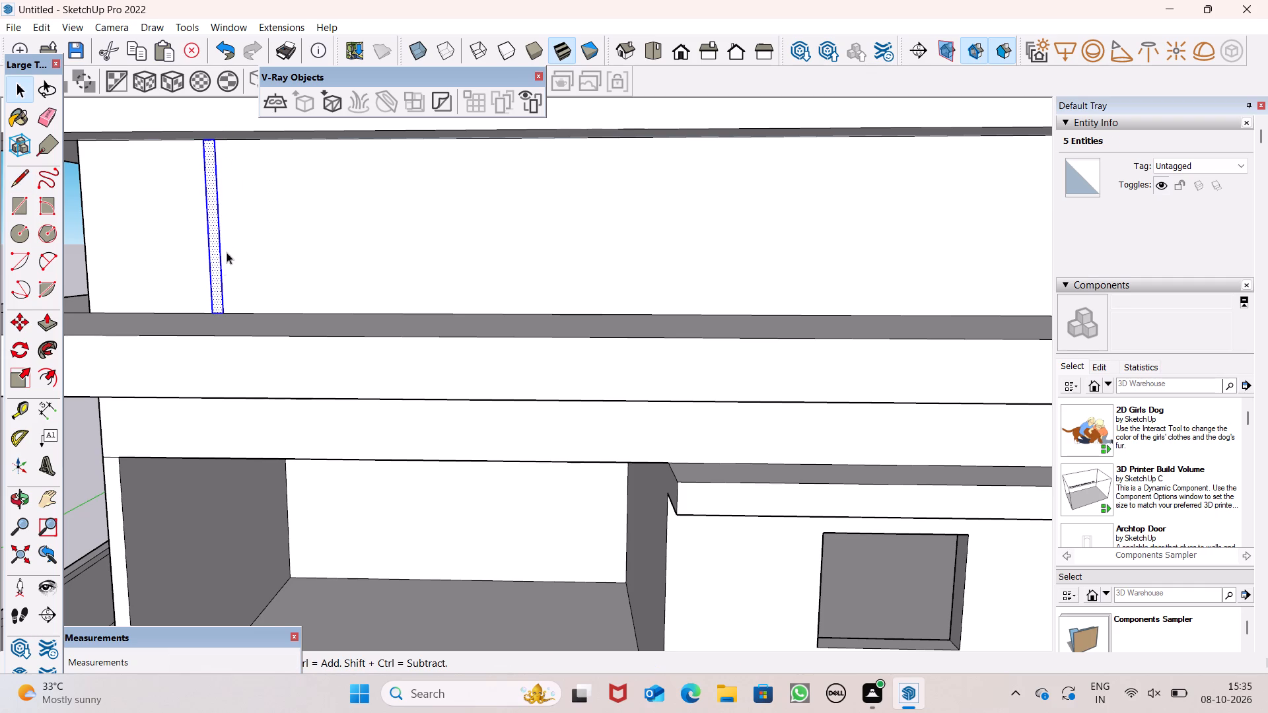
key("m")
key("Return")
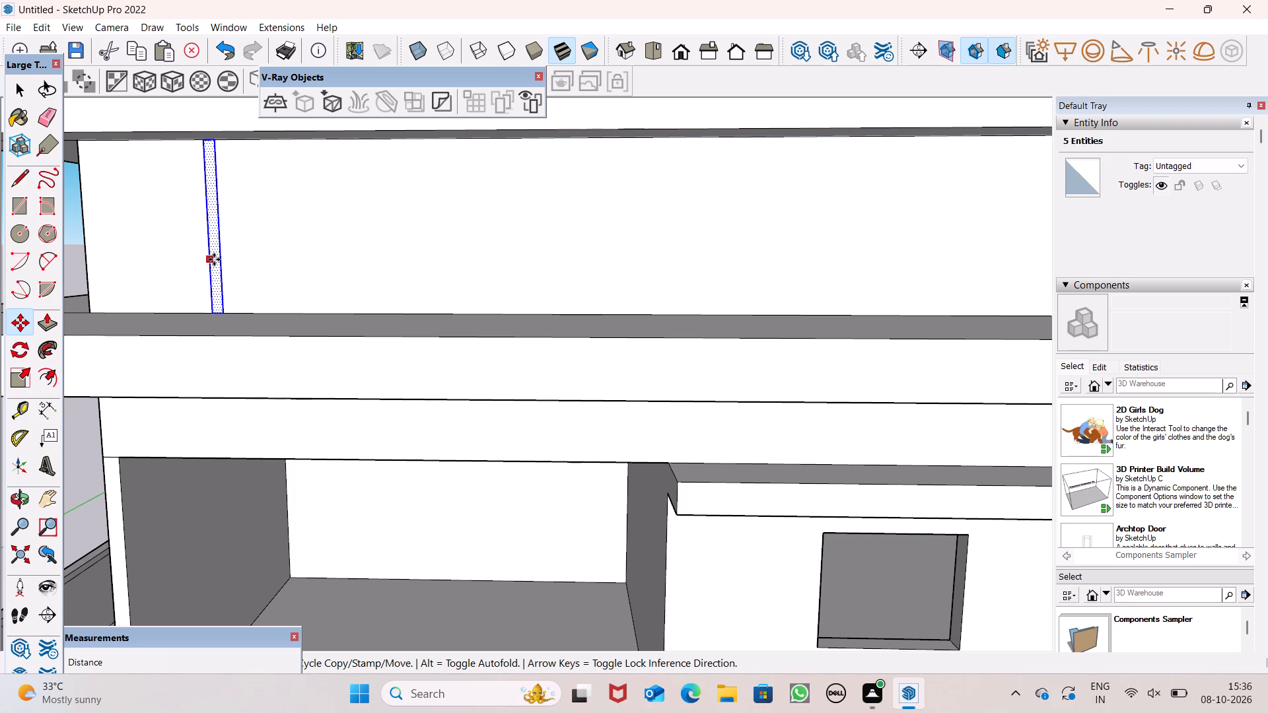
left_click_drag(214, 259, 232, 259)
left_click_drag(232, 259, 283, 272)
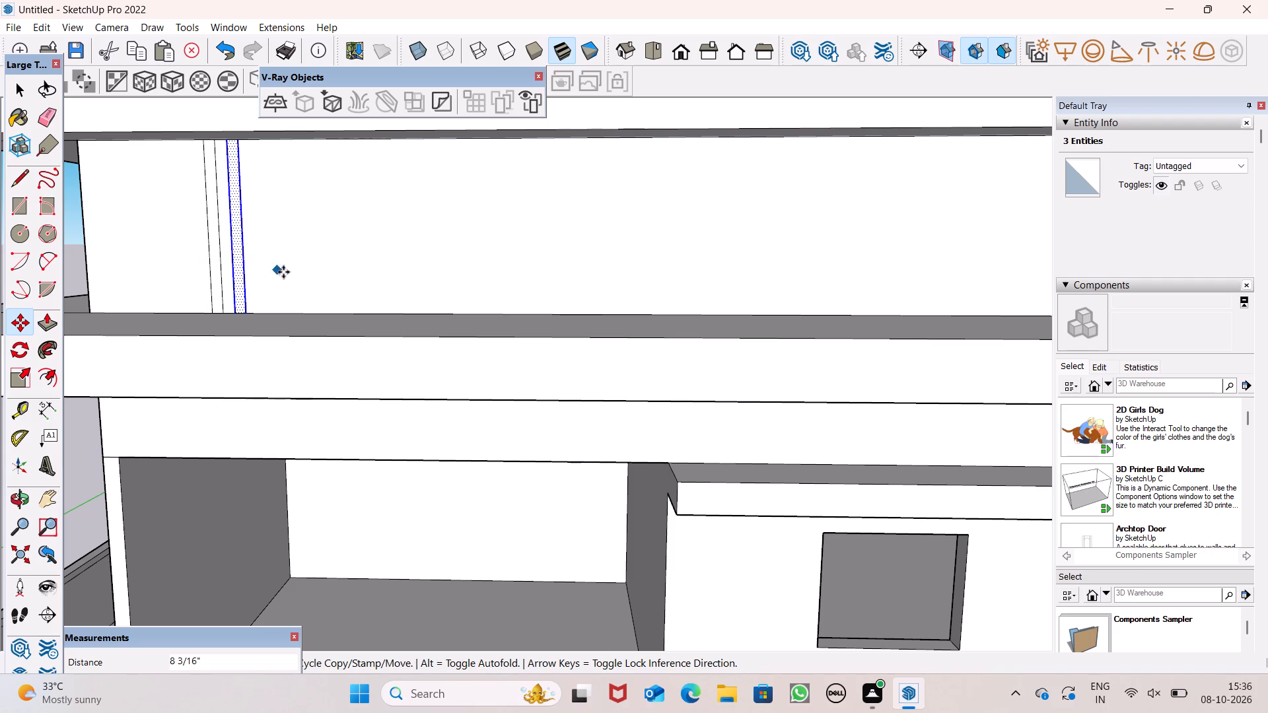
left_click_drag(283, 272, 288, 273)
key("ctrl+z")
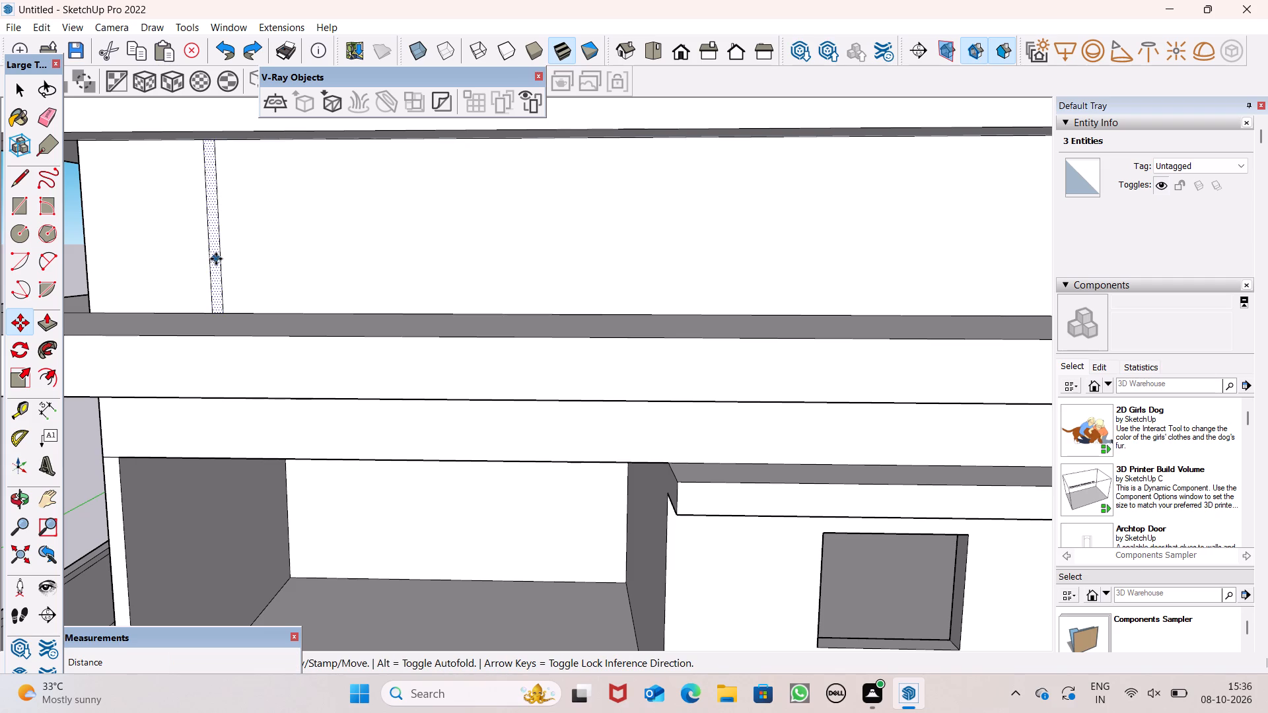
Select the narrow strip with its edges and copy it sideways along the upper front wall as a second strip.
left_click(216, 259)
key("space")
double_click(213, 258)
double_click(217, 258)
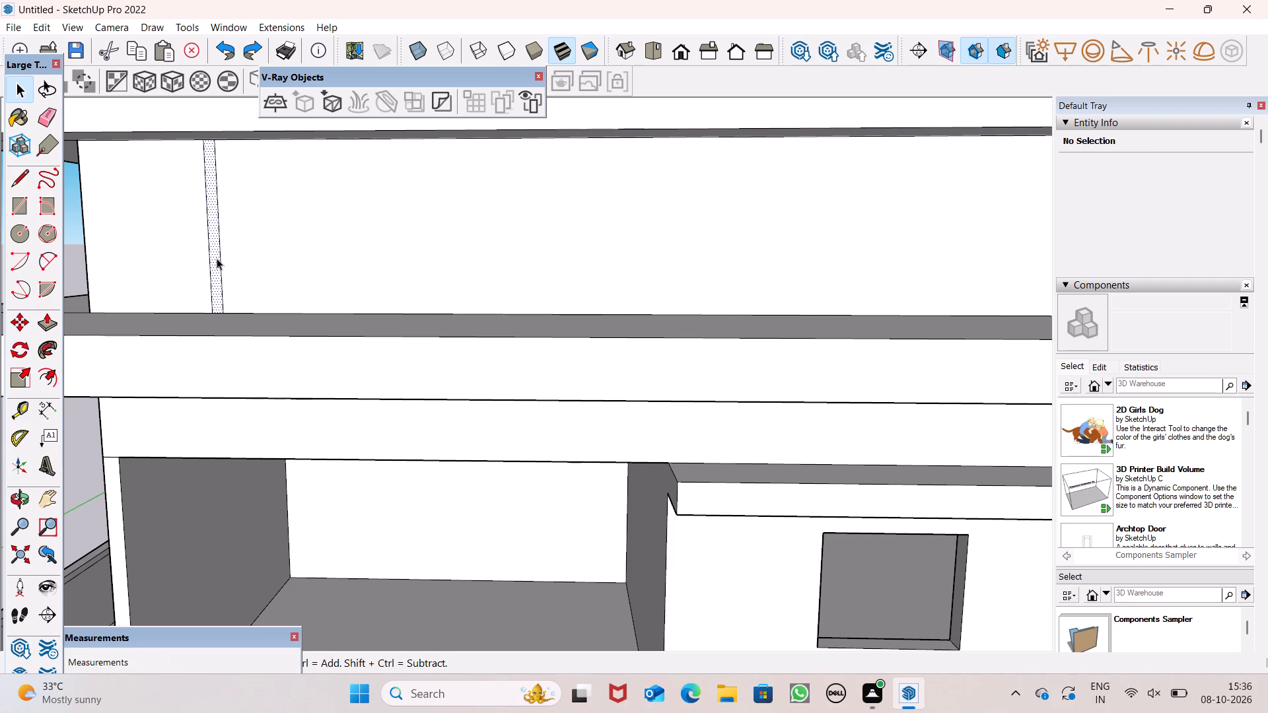
key("m")
key("Return")
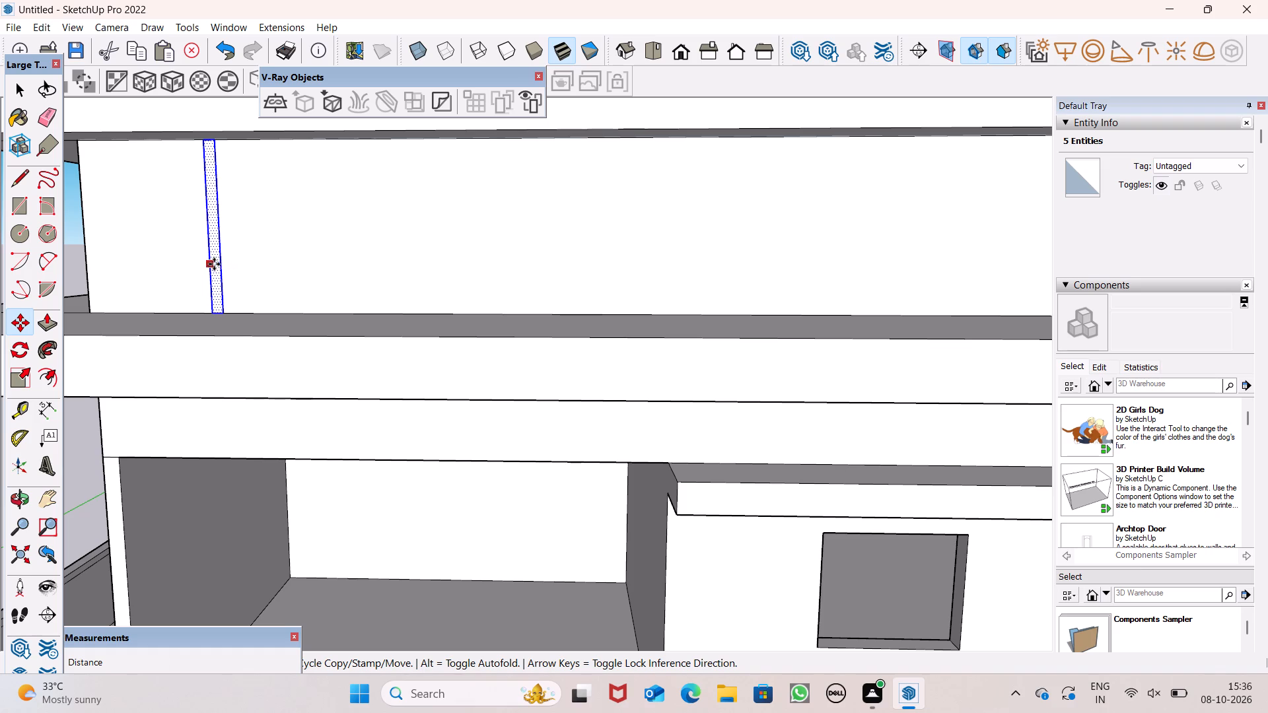
left_click_drag(215, 261, 303, 259)
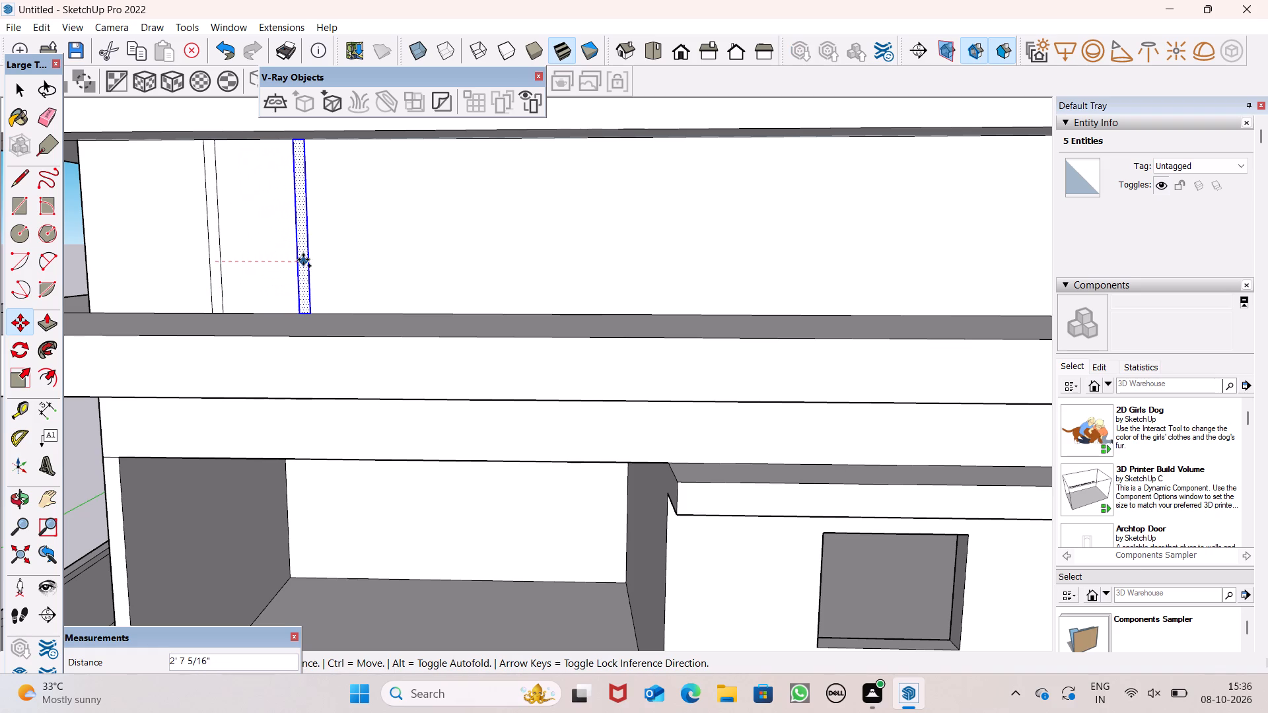
left_click_drag(303, 259, 313, 257)
Copy the second strip sideways to make a third, shifting the new copy about 3 15/16" further to even out the spacing.
left_click_drag(313, 255, 399, 257)
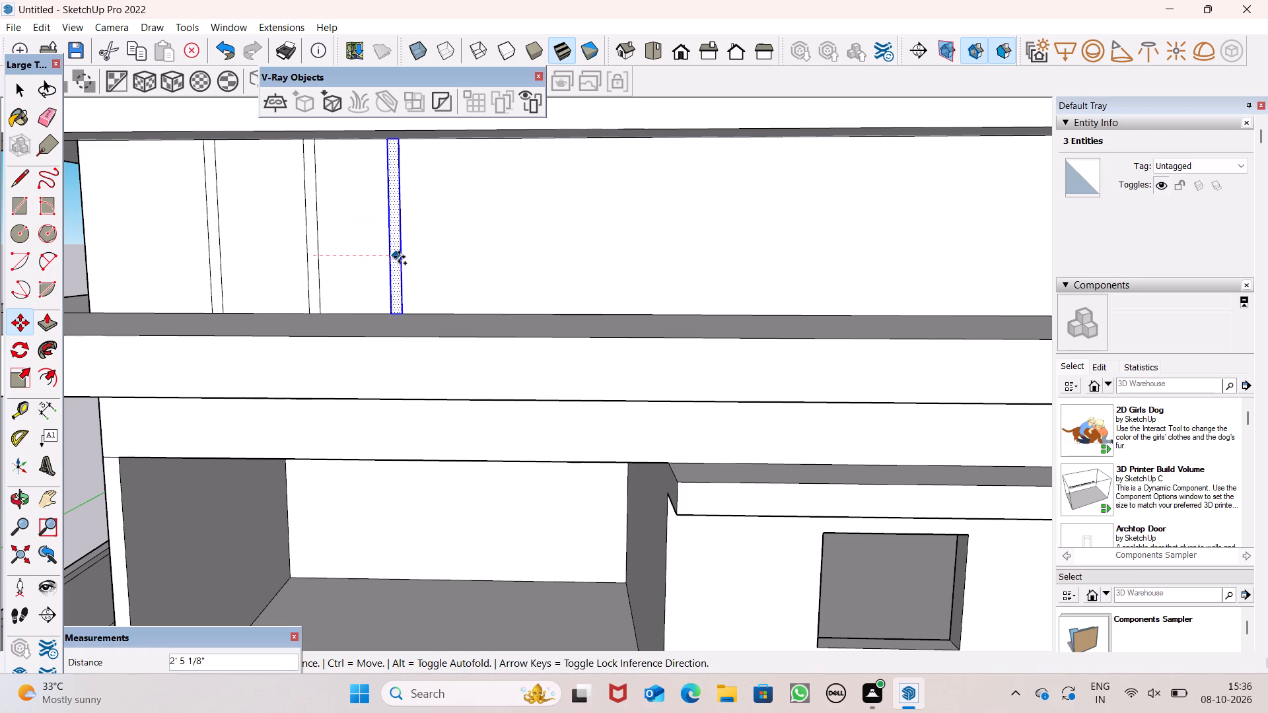
left_click_drag(399, 257, 401, 257)
left_click(401, 257)
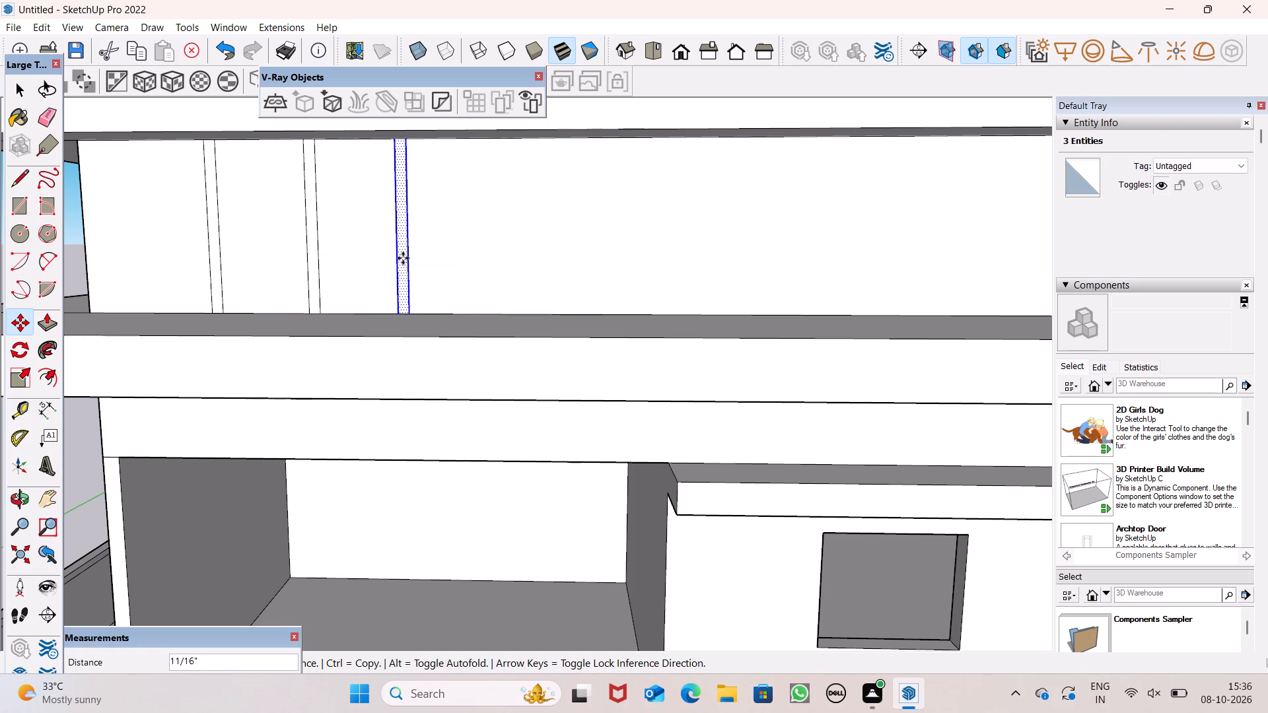
left_click_drag(403, 261, 414, 265)
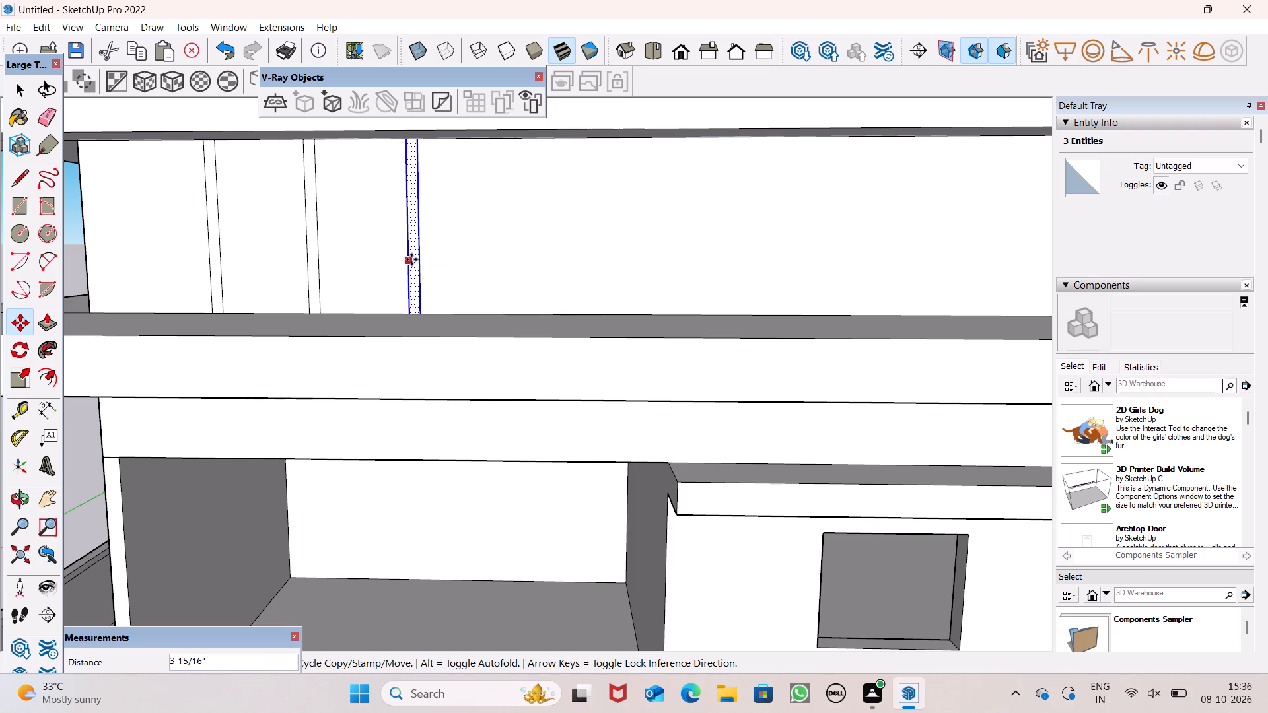
key("space")
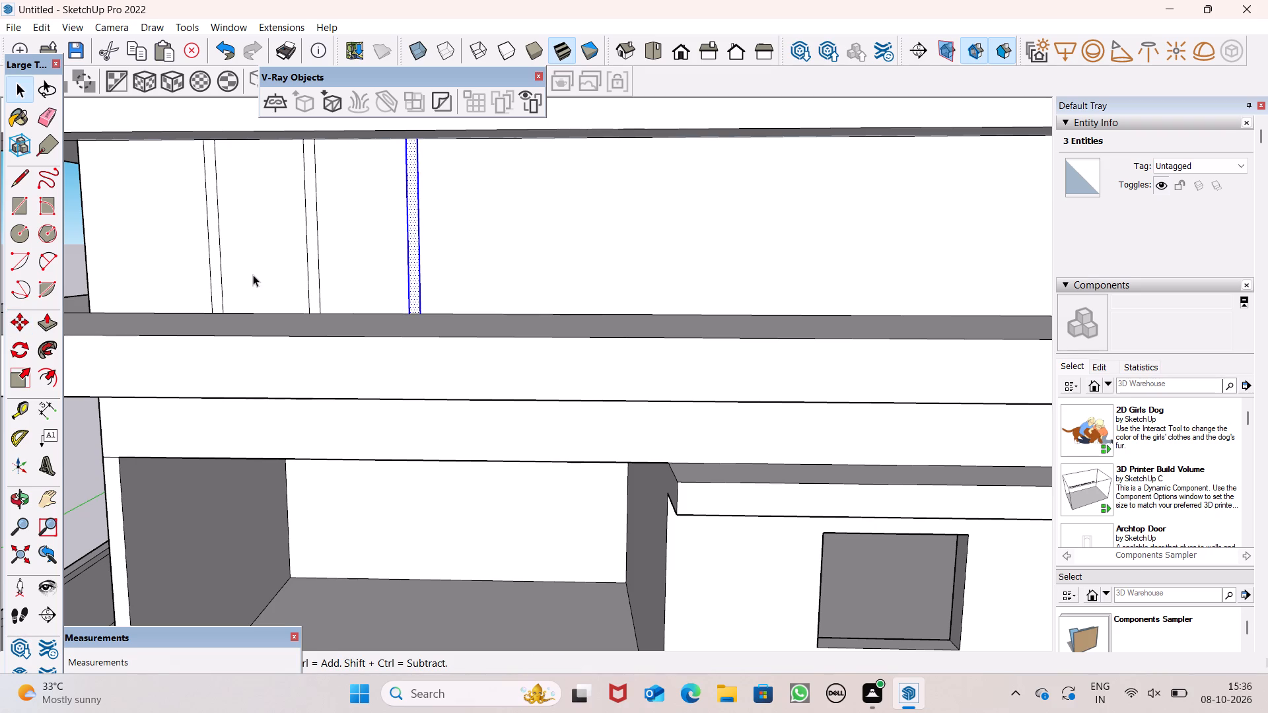
Draw a single 5' vertical line on the upper front wall beyond the third strip, from the roof overhang to the slab below.
scroll(246, 246, "down", 3)
scroll(427, 255, "down", 2)
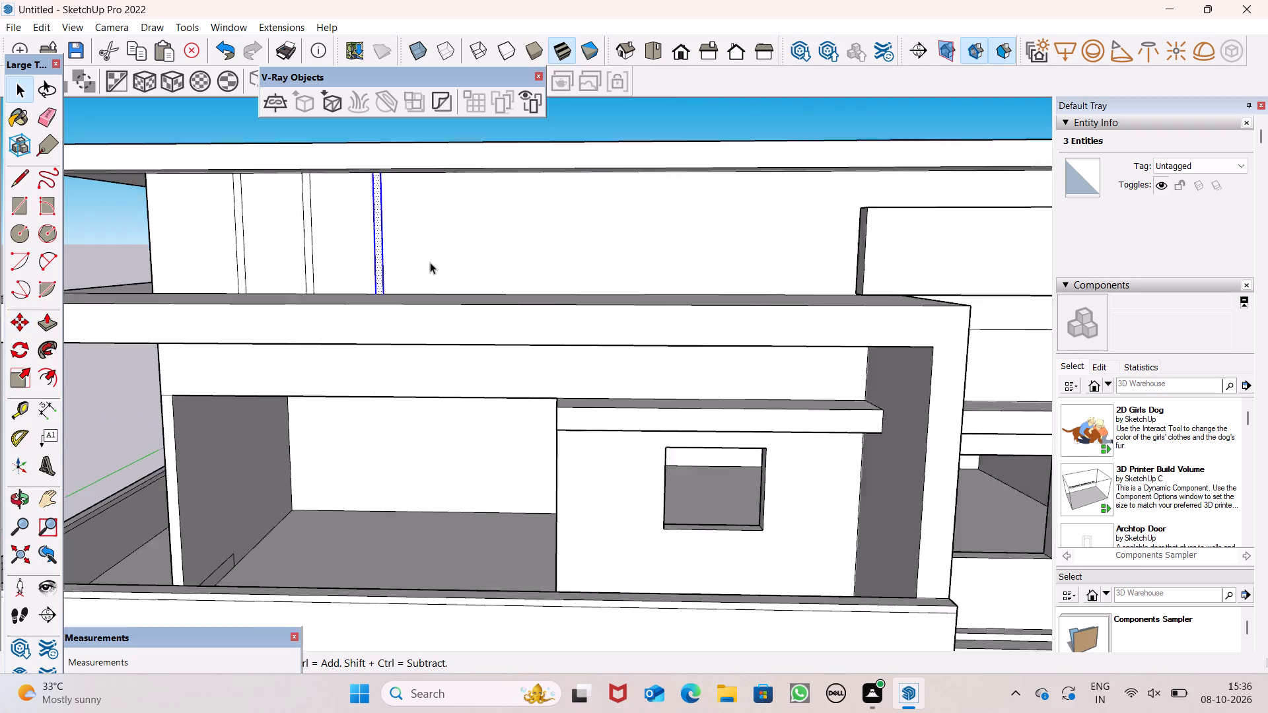
scroll(430, 262, "down", 5)
left_click(214, 195)
scroll(462, 211, "up", 6)
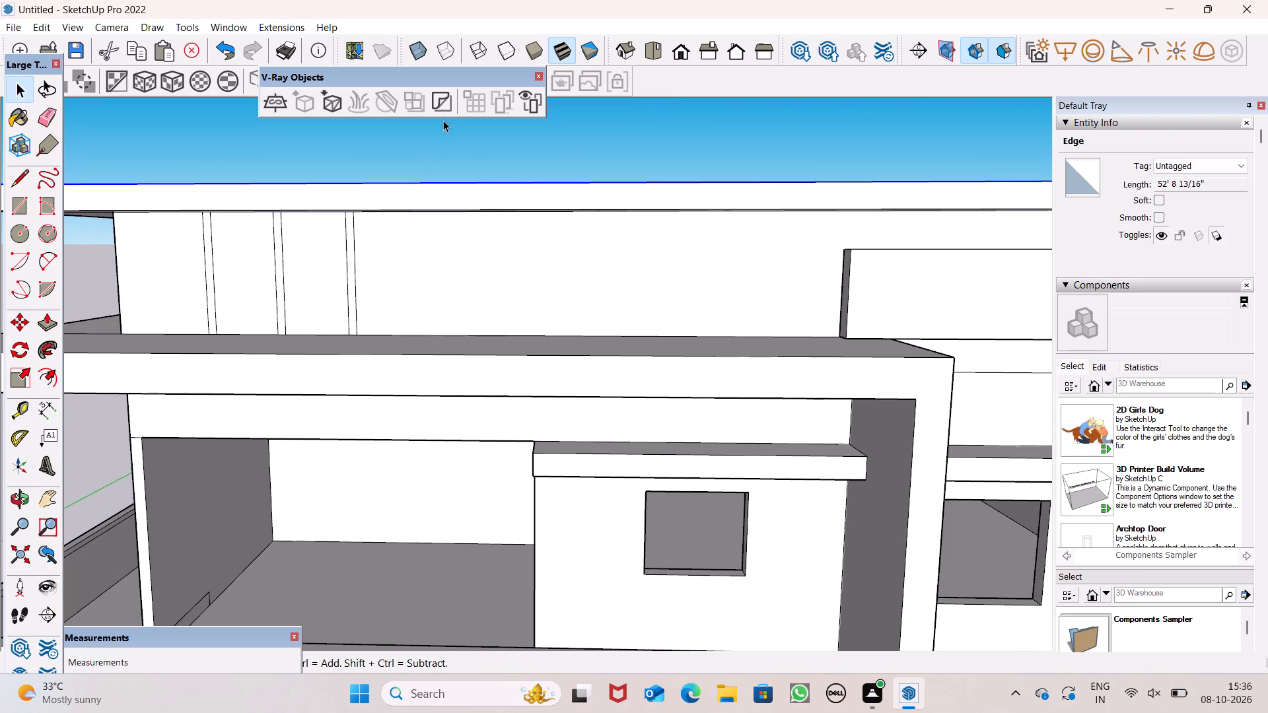
left_click(475, 156)
left_click(14, 178)
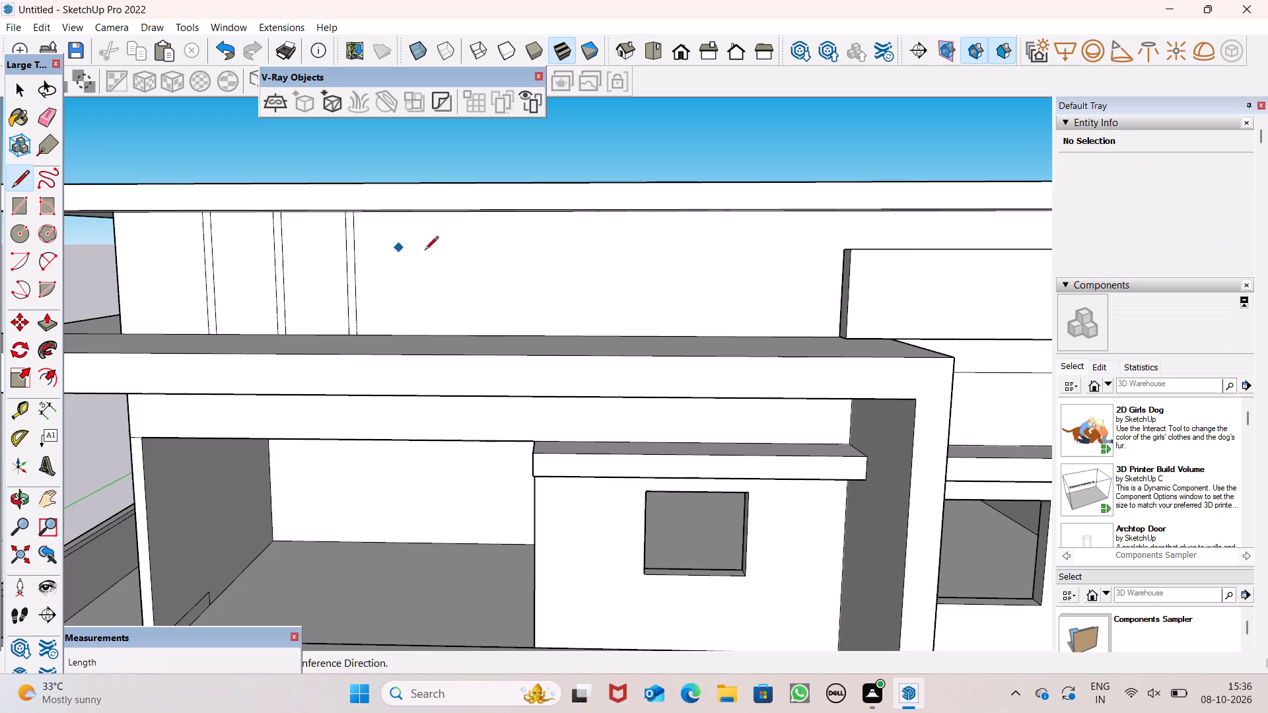
scroll(450, 254, "up", 3)
left_click(485, 201)
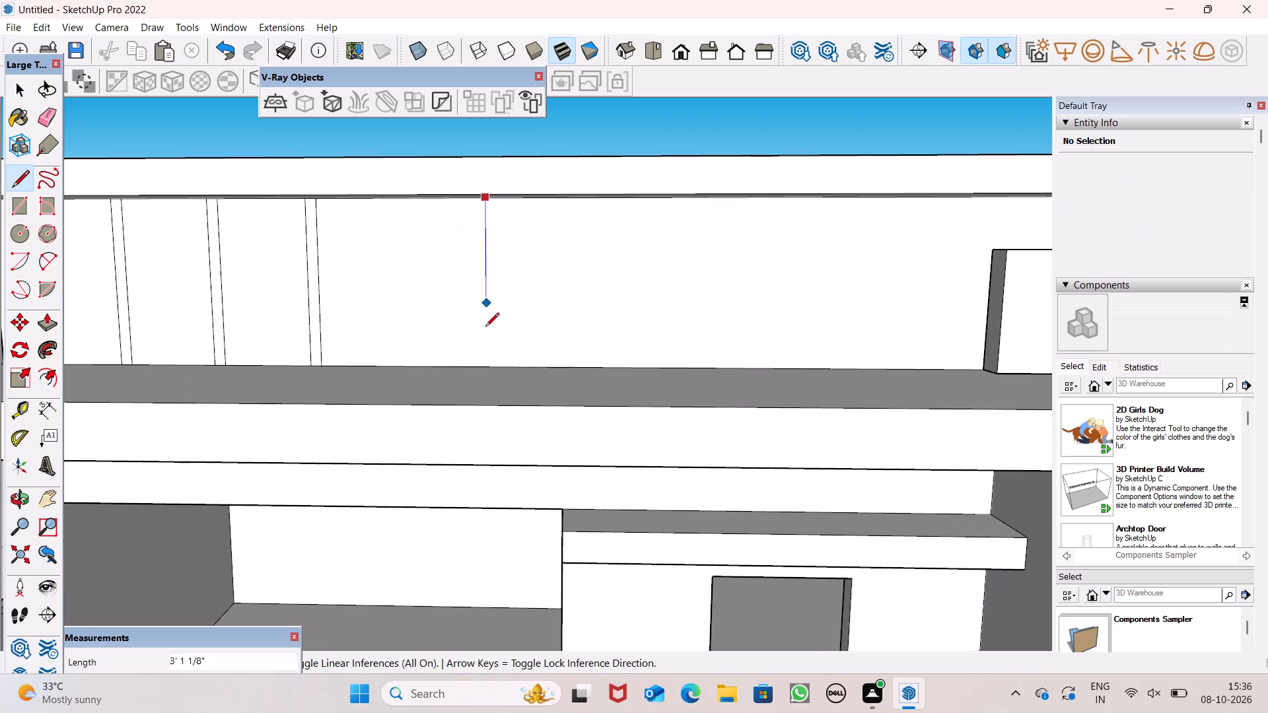
left_click(478, 369)
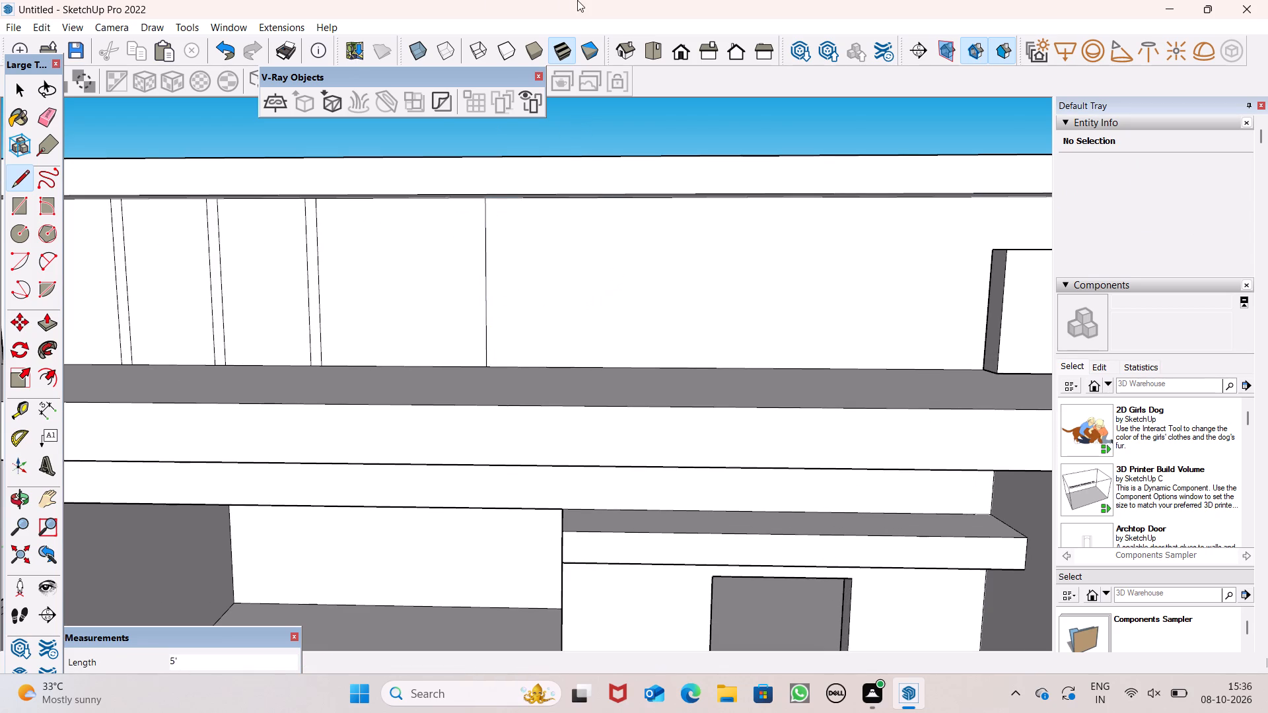
Push/Pull the first narrow strip, nearest the wall's outer corner, outward about 6 5/16".
scroll(507, 292, "down", 8)
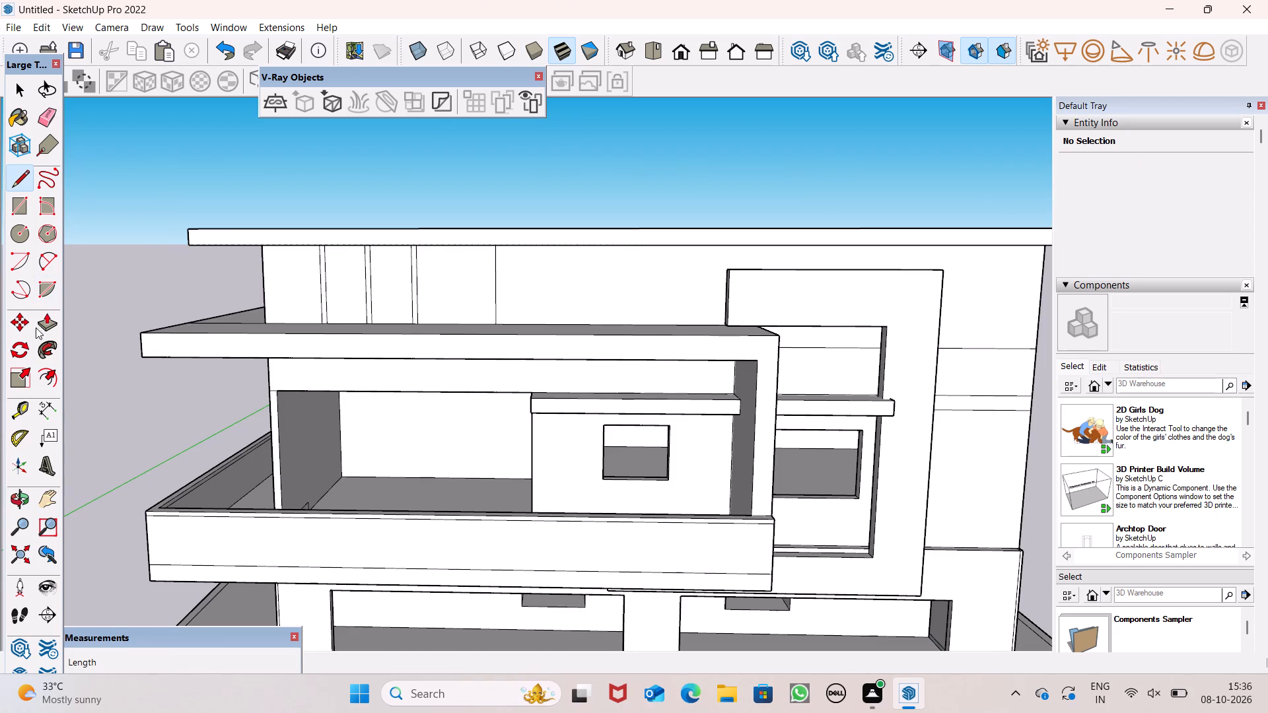
left_click(46, 323)
scroll(265, 326, "up", 5)
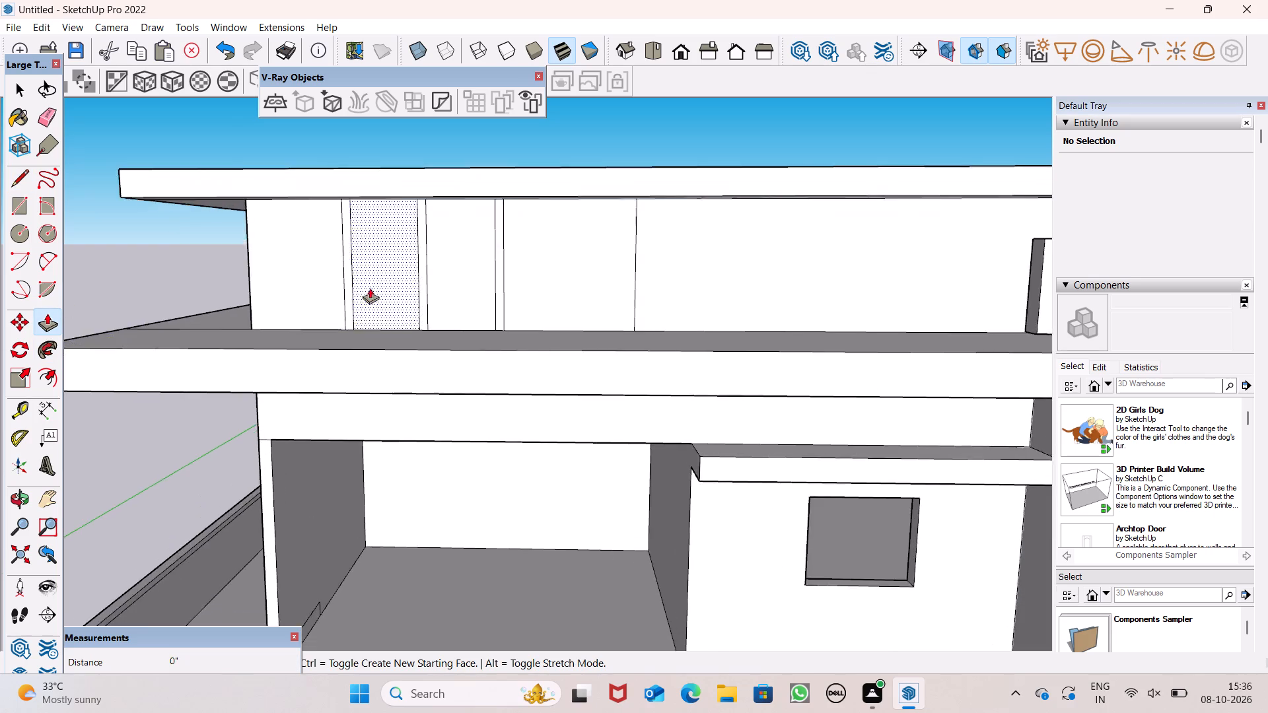
middle_click_drag(370, 291, 394, 431)
scroll(381, 460, "up", 1)
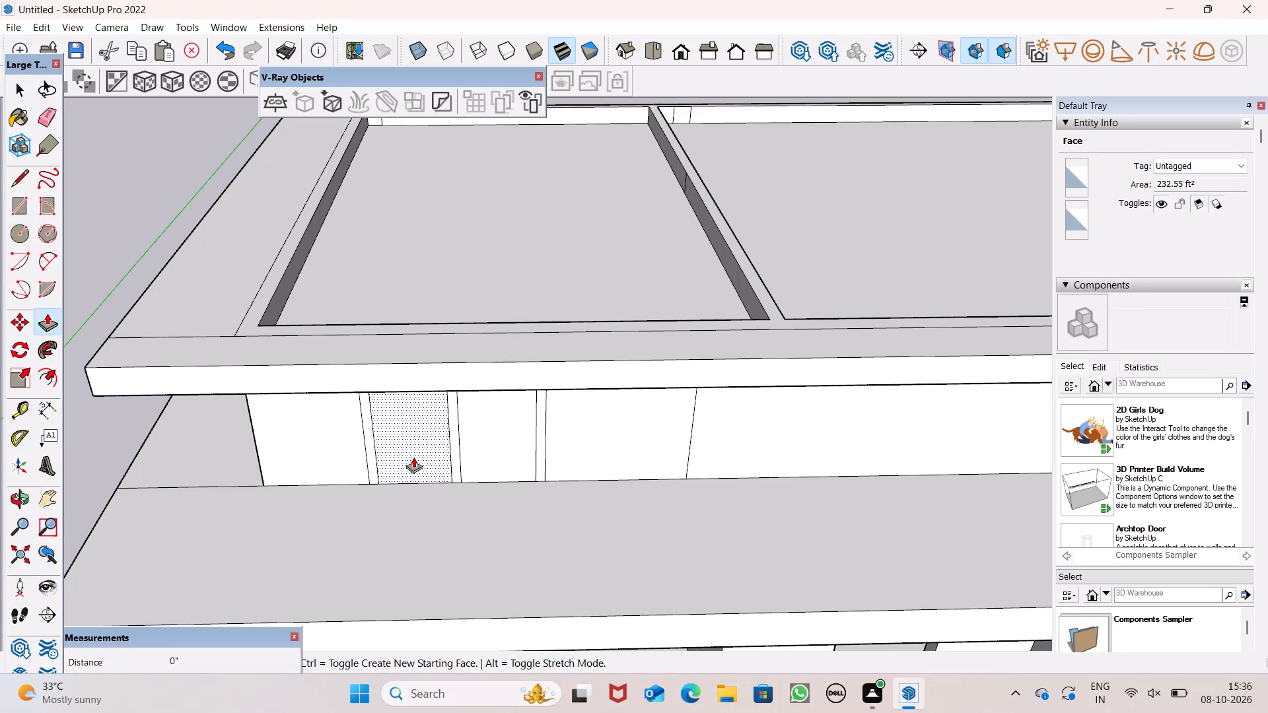
middle_click_drag(420, 473, 457, 402)
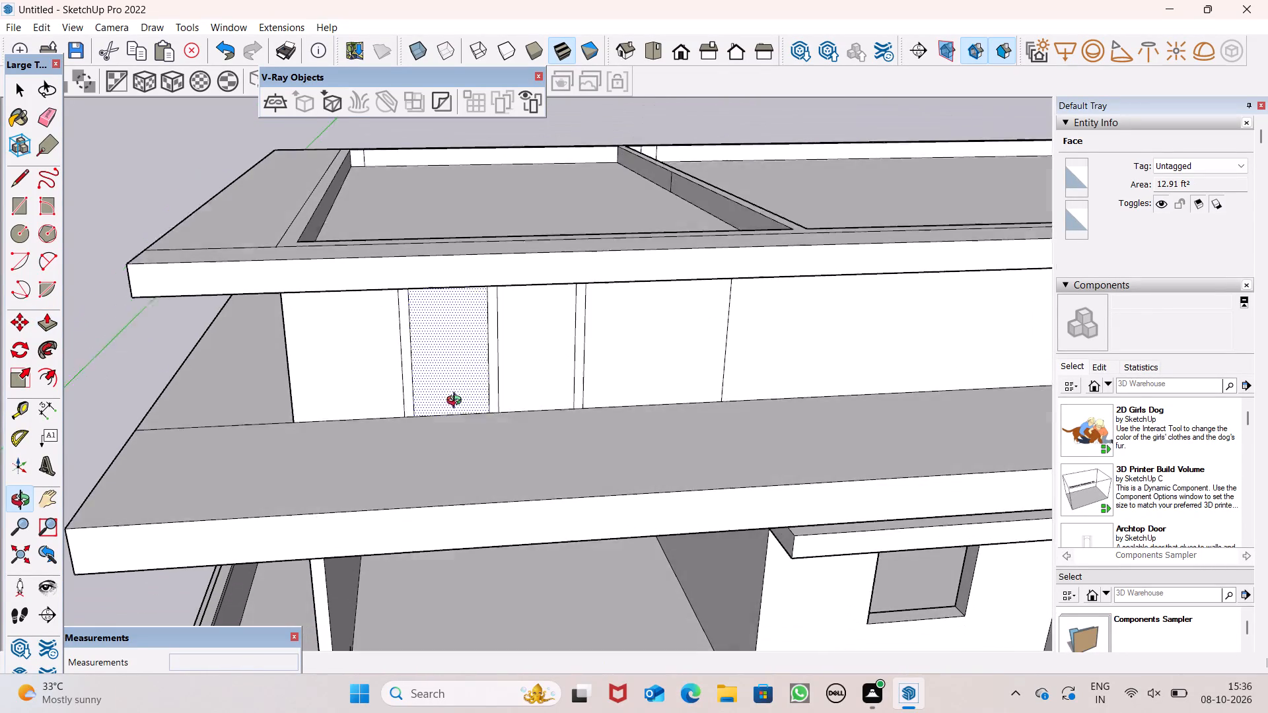
middle_click_drag(457, 402, 457, 395)
scroll(411, 395, "up", 6)
left_click_drag(413, 382, 420, 391)
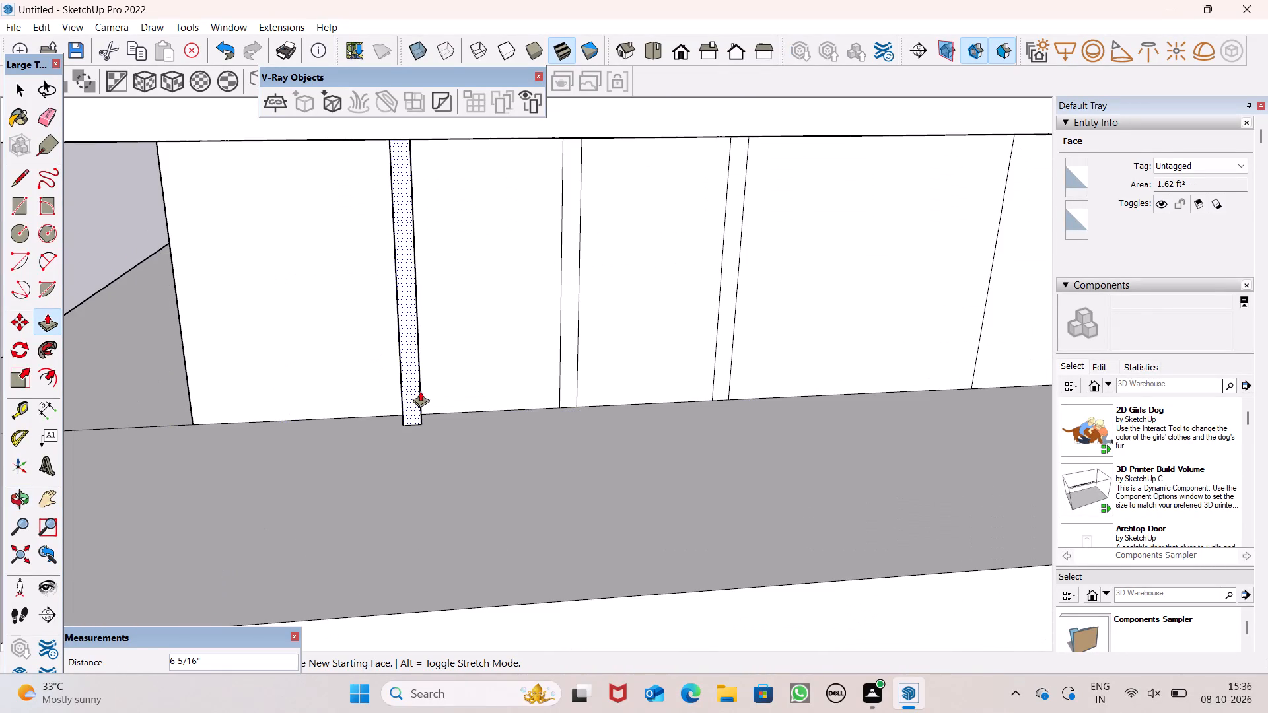
Push/Pull the second narrow strip outward from the upper front wall.
left_click_drag(572, 388, 564, 401)
left_click_drag(558, 403, 452, 420)
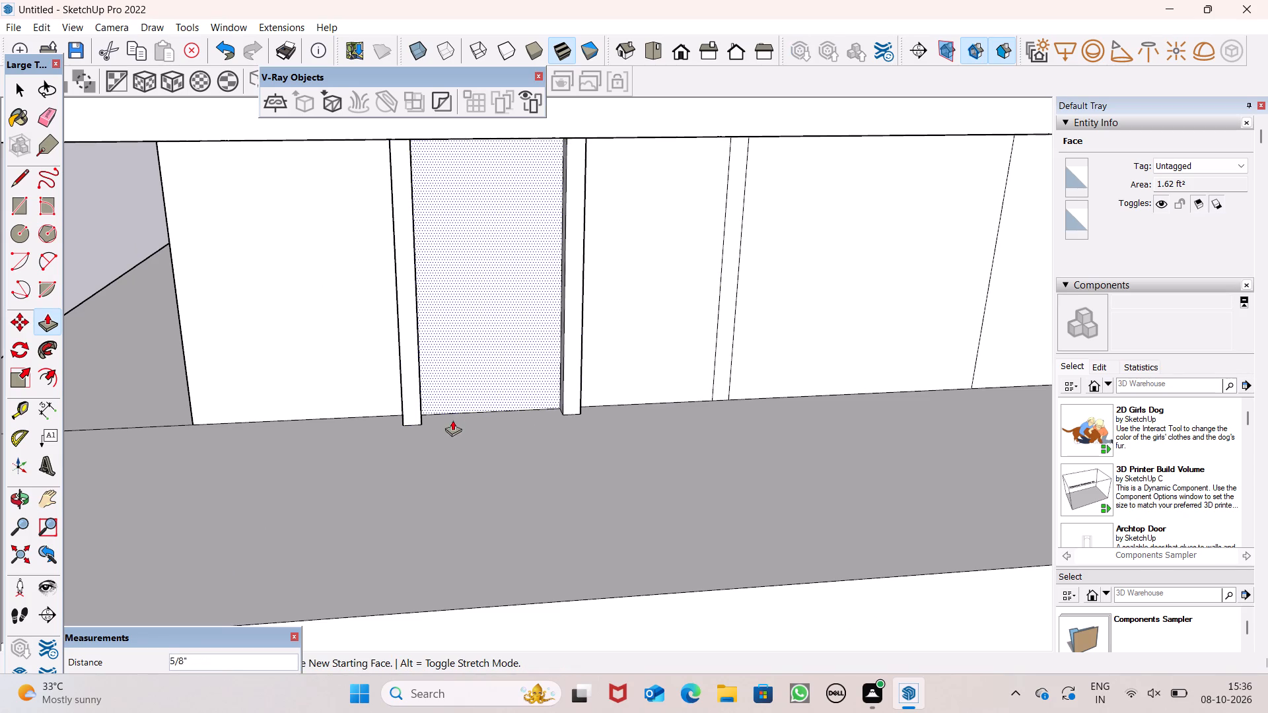
left_click_drag(452, 420, 431, 417)
key("space")
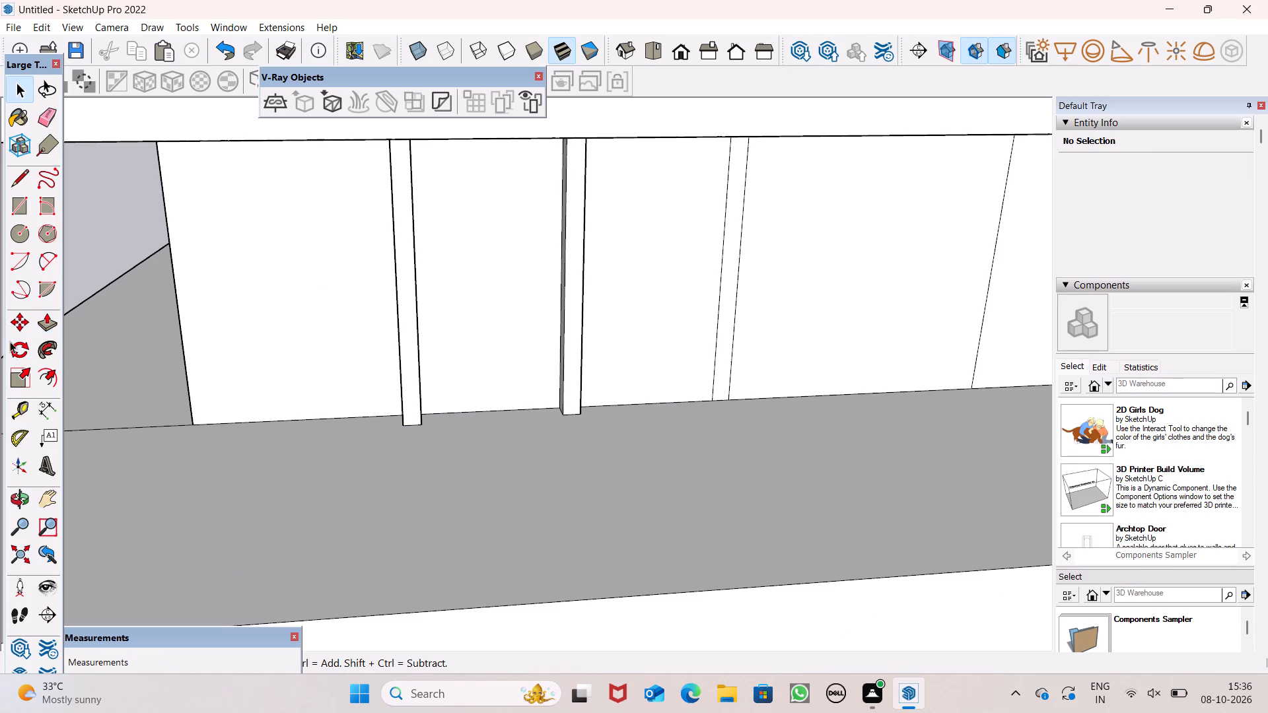
Push/Pull the second strip's front face about 1 13/16" further out, towards the first strip's depth.
left_click(38, 323)
left_click(48, 325)
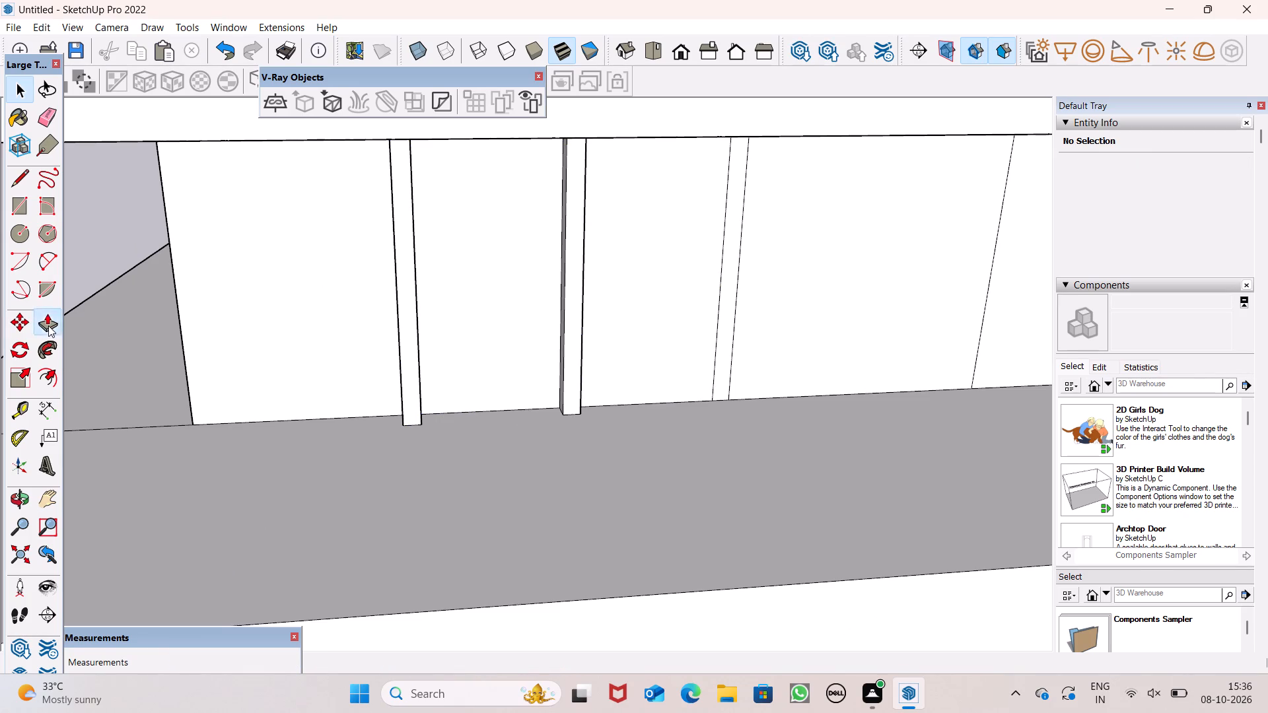
left_click_drag(578, 403, 575, 421)
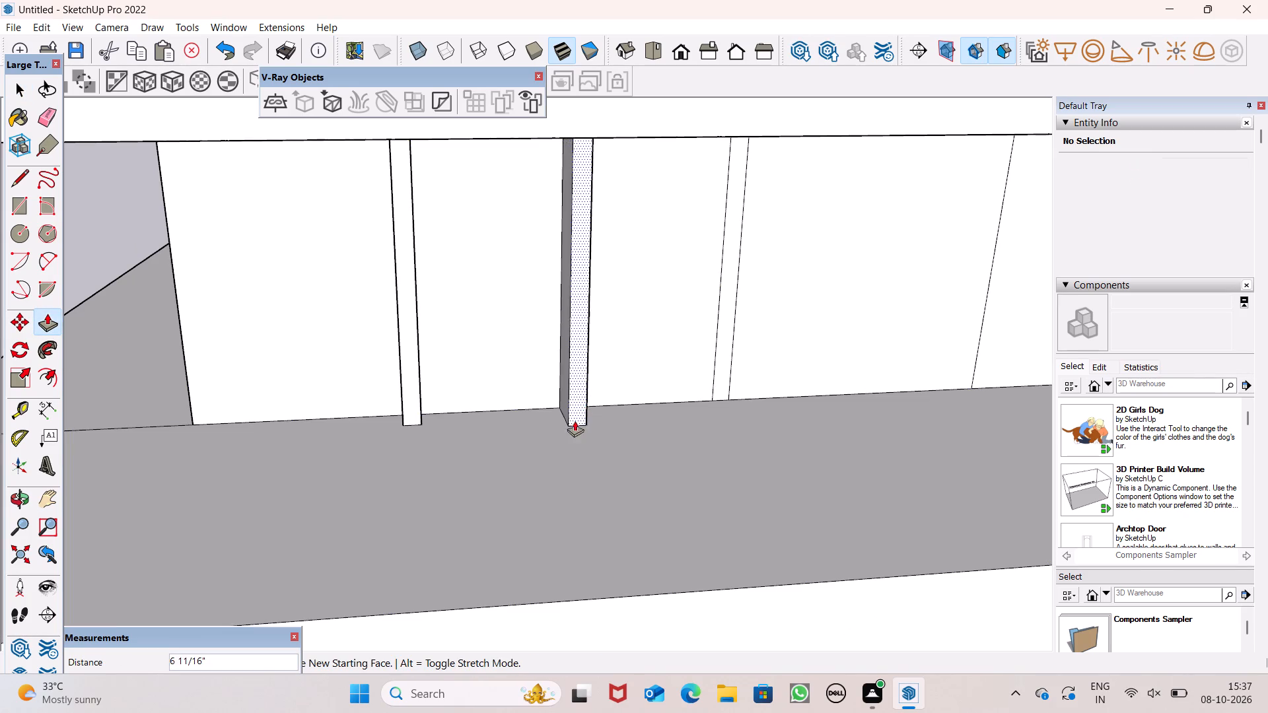
left_click_drag(575, 421, 413, 419)
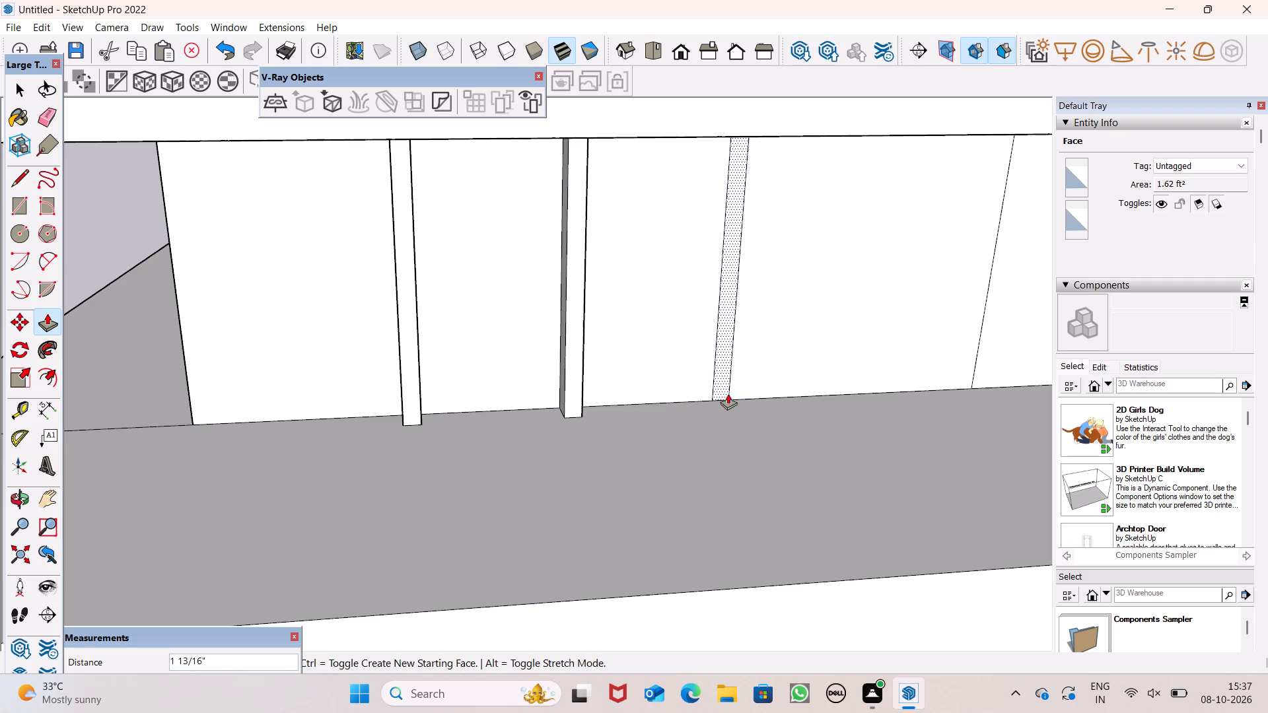
Push/Pull the third narrow strip outward from the upper front wall to match the second strip's depth.
left_click_drag(721, 391, 604, 424)
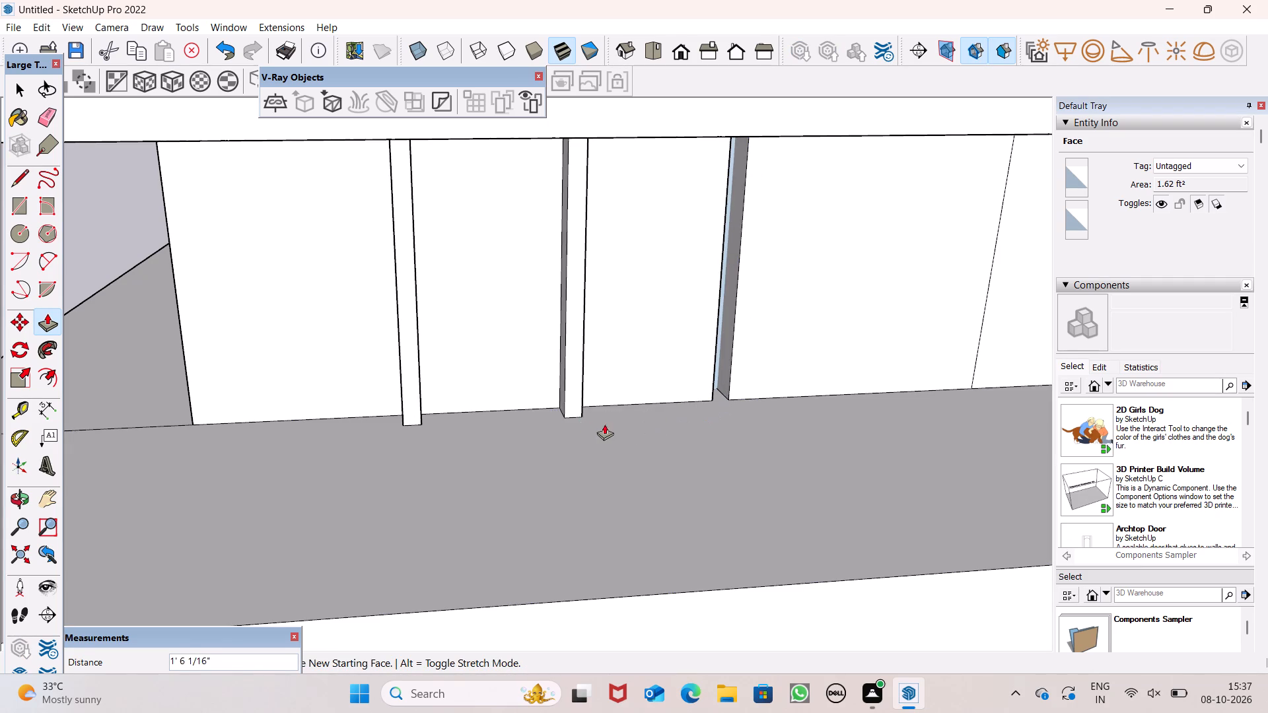
left_click_drag(604, 424, 565, 422)
left_click(565, 422)
key("space")
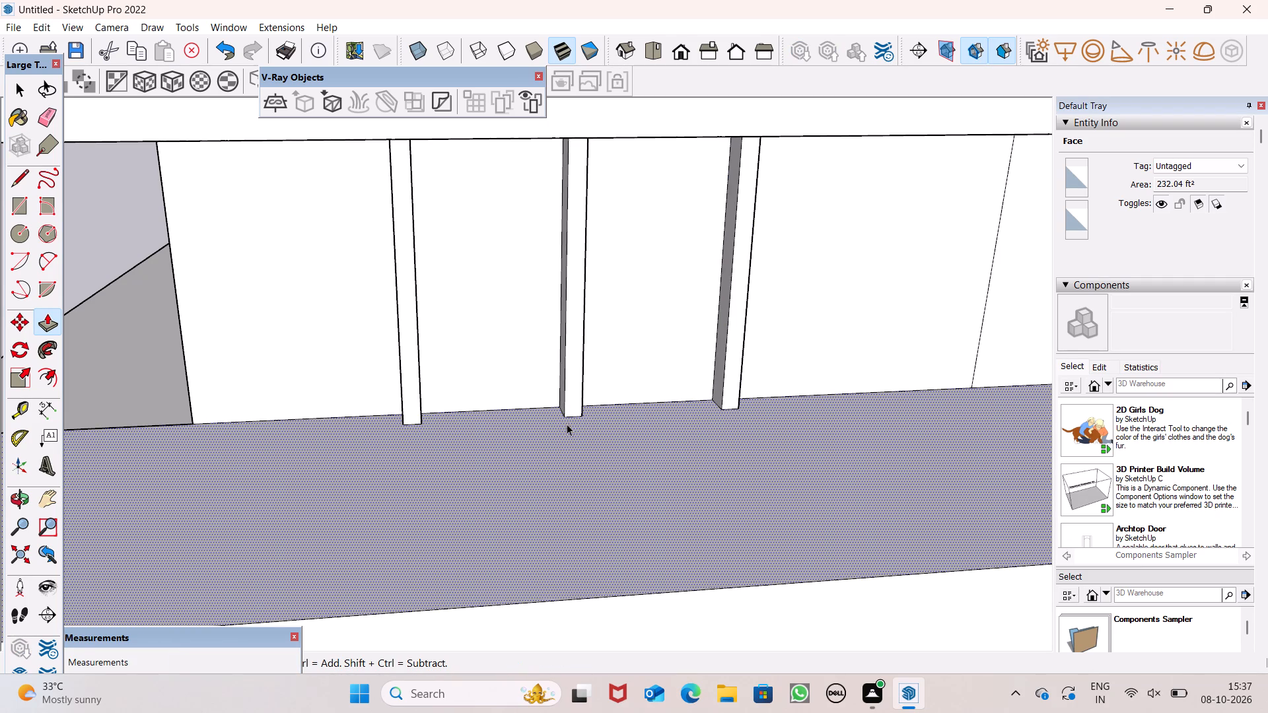
Examine the three projecting strips and the whole front facade from below and from above.
scroll(462, 373, "down", 5)
middle_click_drag(636, 417, 602, 306)
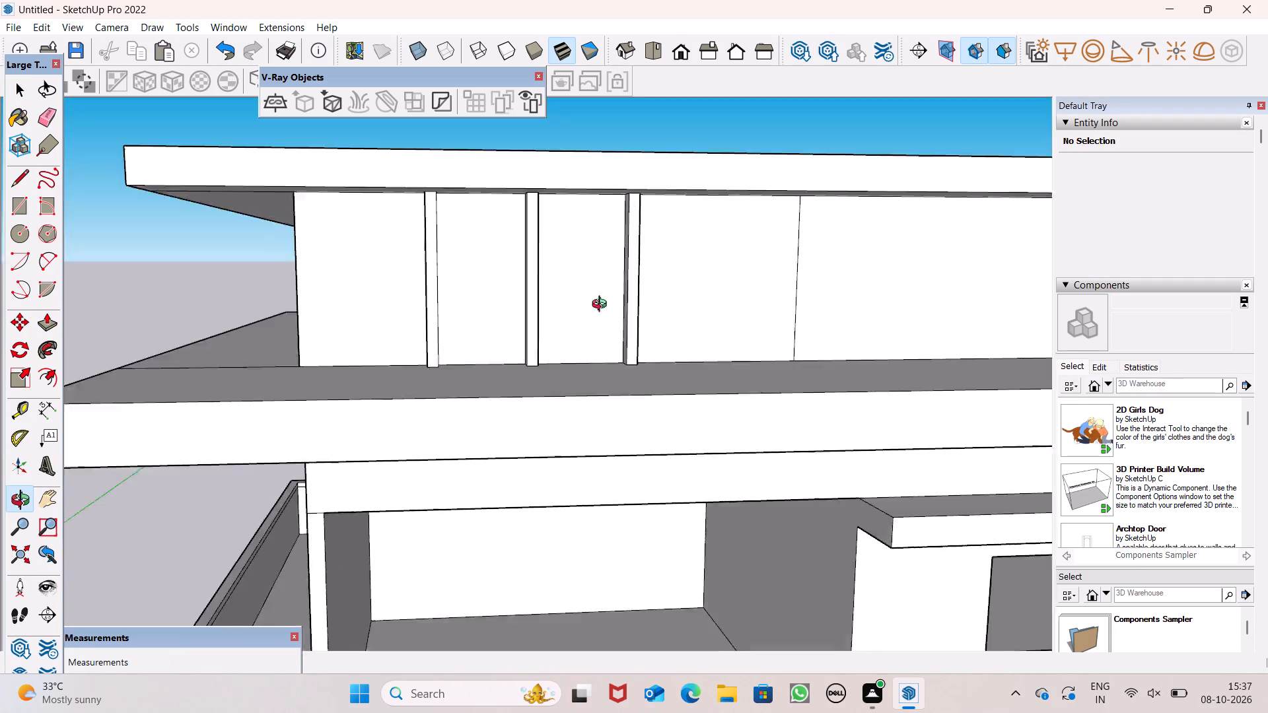
middle_click_drag(602, 306, 586, 257)
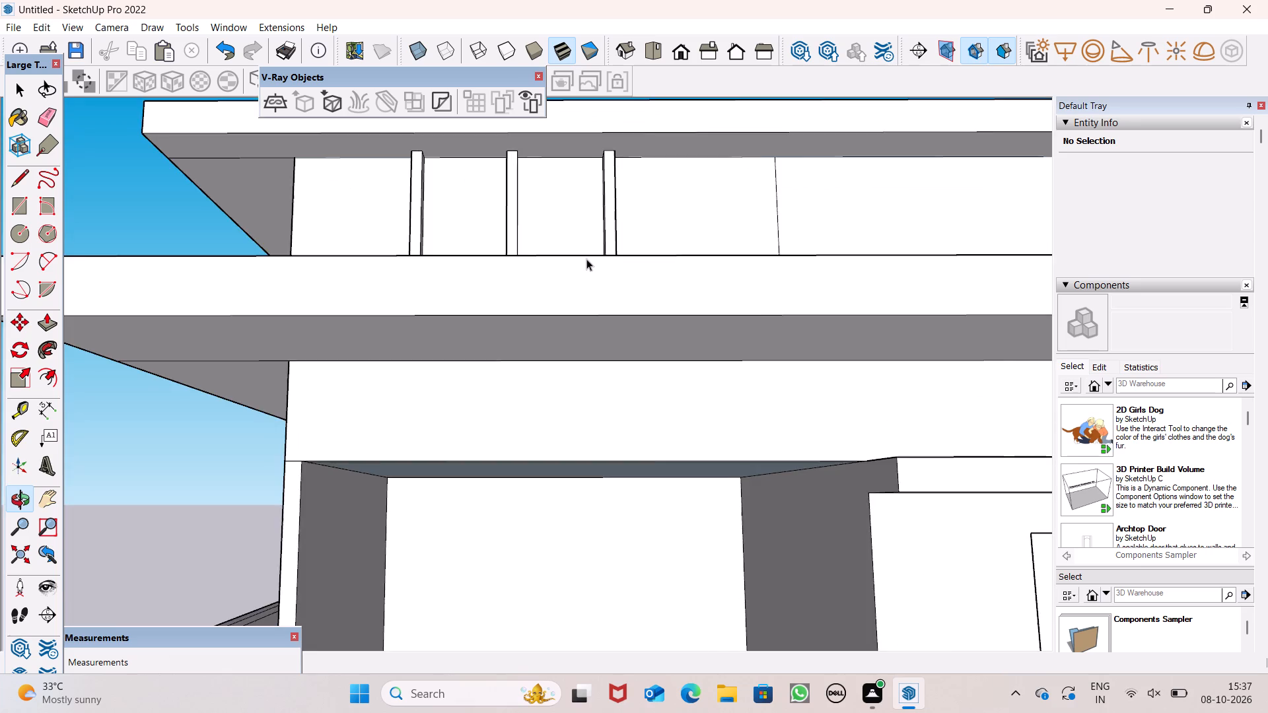
scroll(584, 260, "down", 7)
scroll(582, 267, "up", 1)
scroll(567, 282, "down", 1)
middle_click_drag(573, 243, 559, 313)
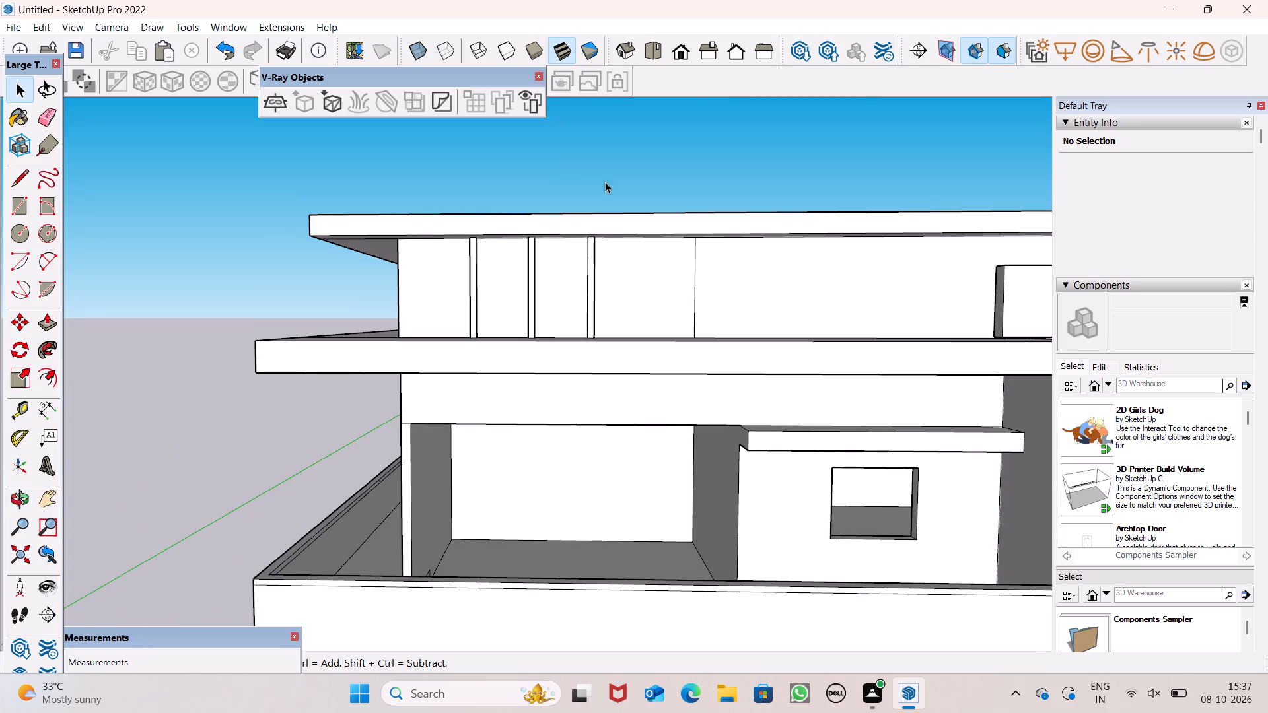
scroll(596, 257, "down", 2)
scroll(590, 263, "up", 1)
scroll(590, 263, "down", 7)
scroll(546, 230, "down", 4)
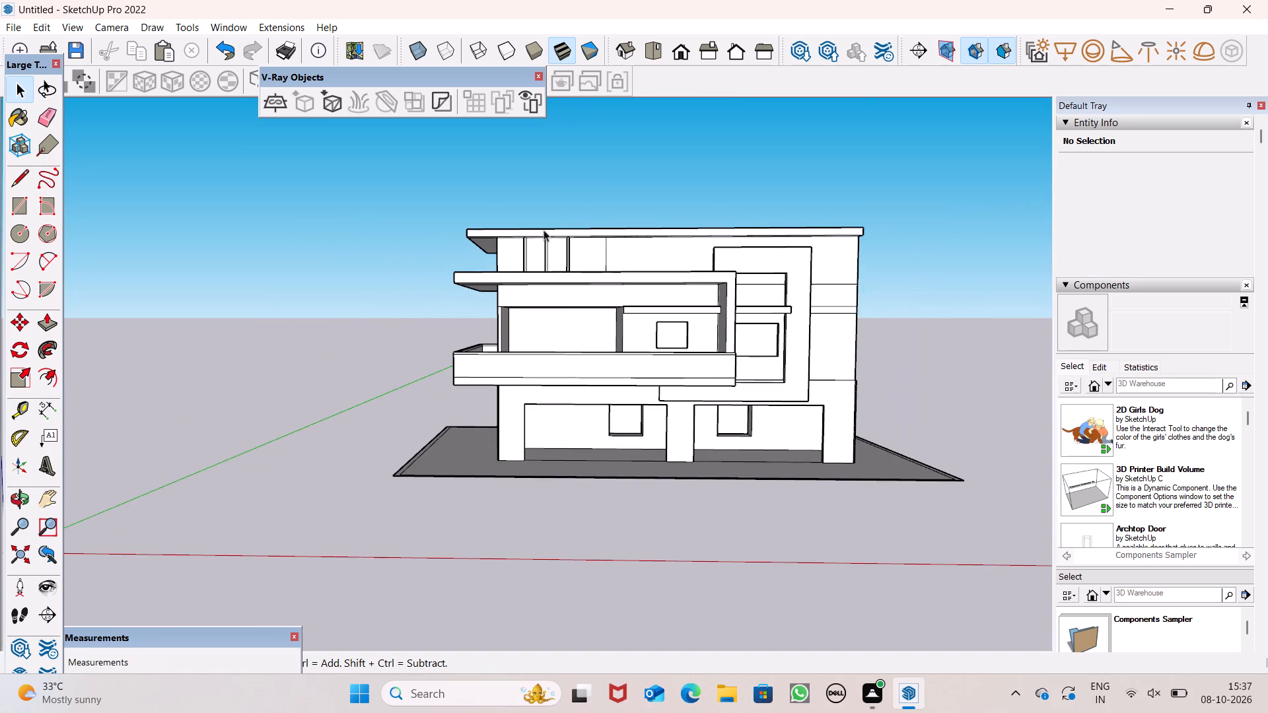
middle_click_drag(637, 222, 619, 388)
Draw a 1' vertical line across the roof overhang's front edge, in line with the projecting frame's side nearest the strips.
scroll(750, 320, "up", 6)
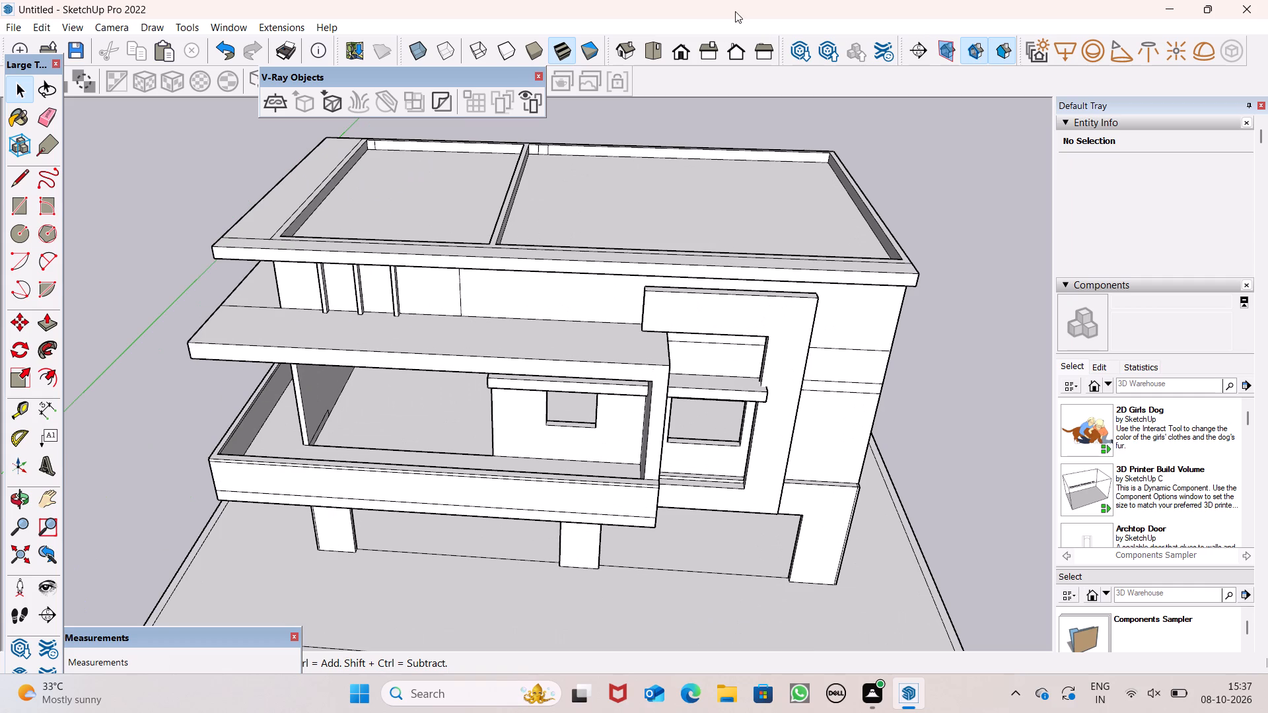
scroll(699, 50, "up", 5)
middle_click_drag(707, 322, 696, 382)
scroll(728, 412, "up", 5)
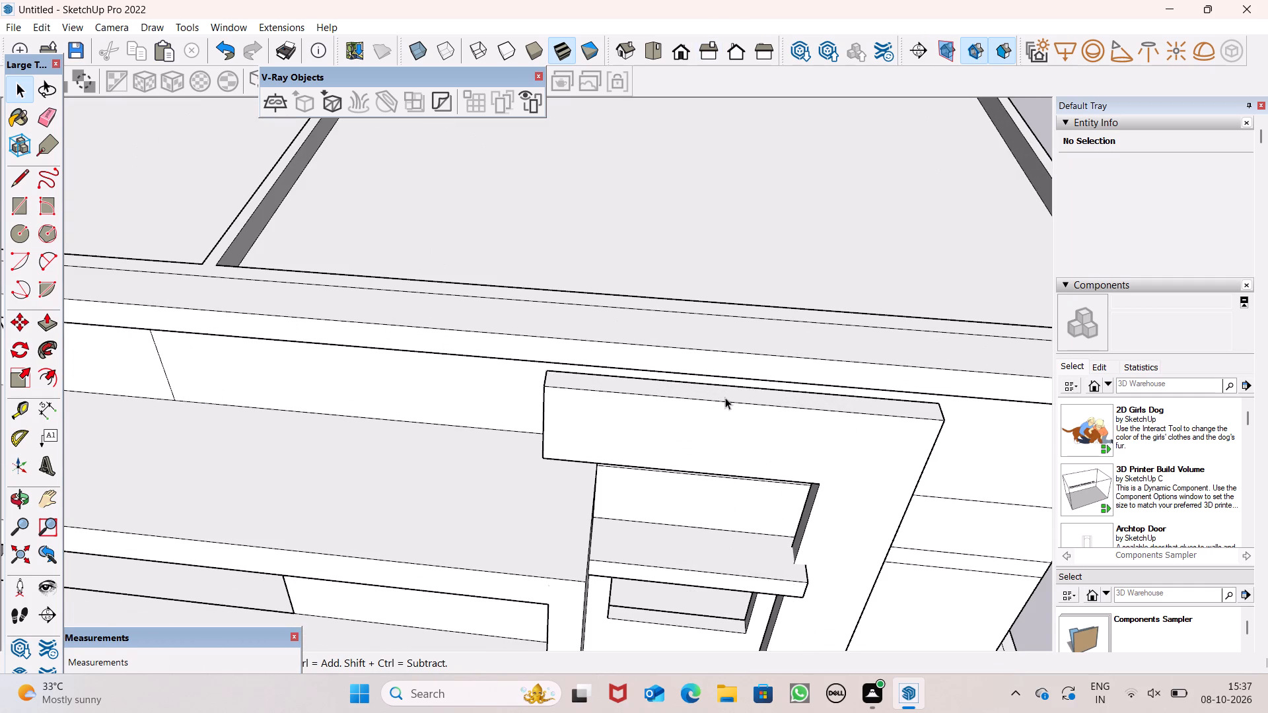
left_click(18, 167)
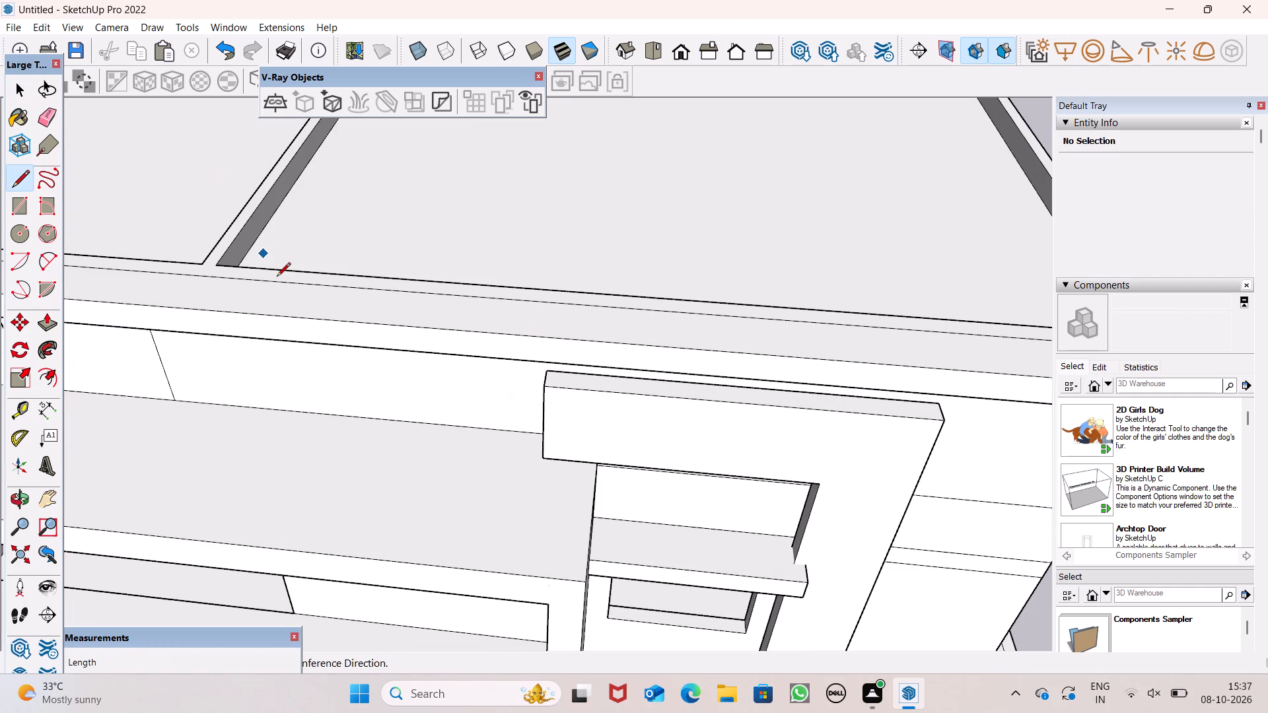
middle_click_drag(557, 349, 557, 319)
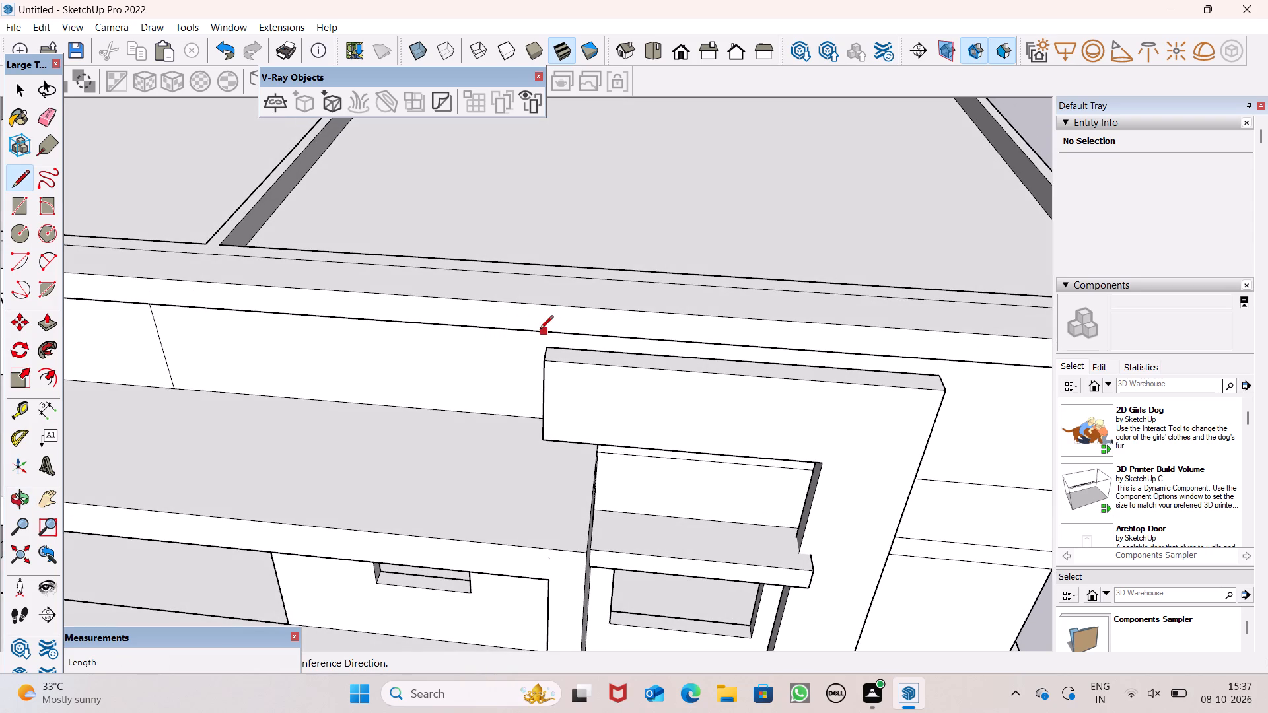
left_click_drag(545, 331, 543, 325)
left_click(536, 302)
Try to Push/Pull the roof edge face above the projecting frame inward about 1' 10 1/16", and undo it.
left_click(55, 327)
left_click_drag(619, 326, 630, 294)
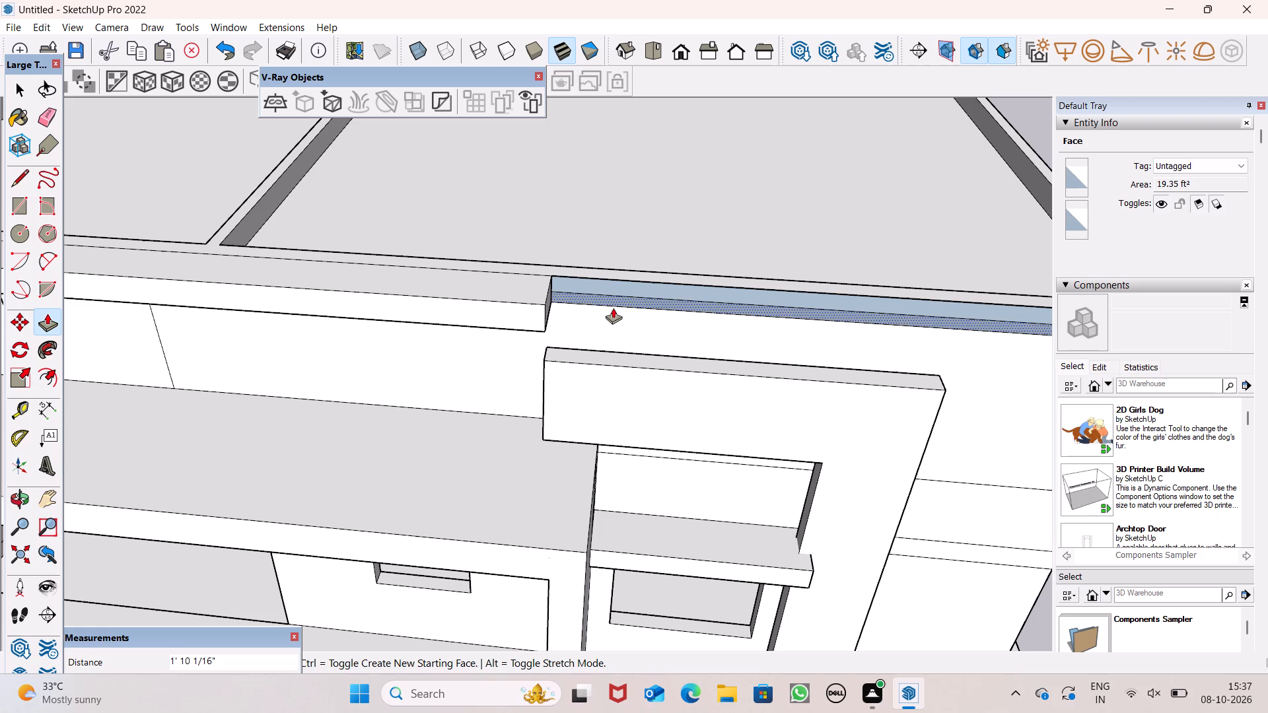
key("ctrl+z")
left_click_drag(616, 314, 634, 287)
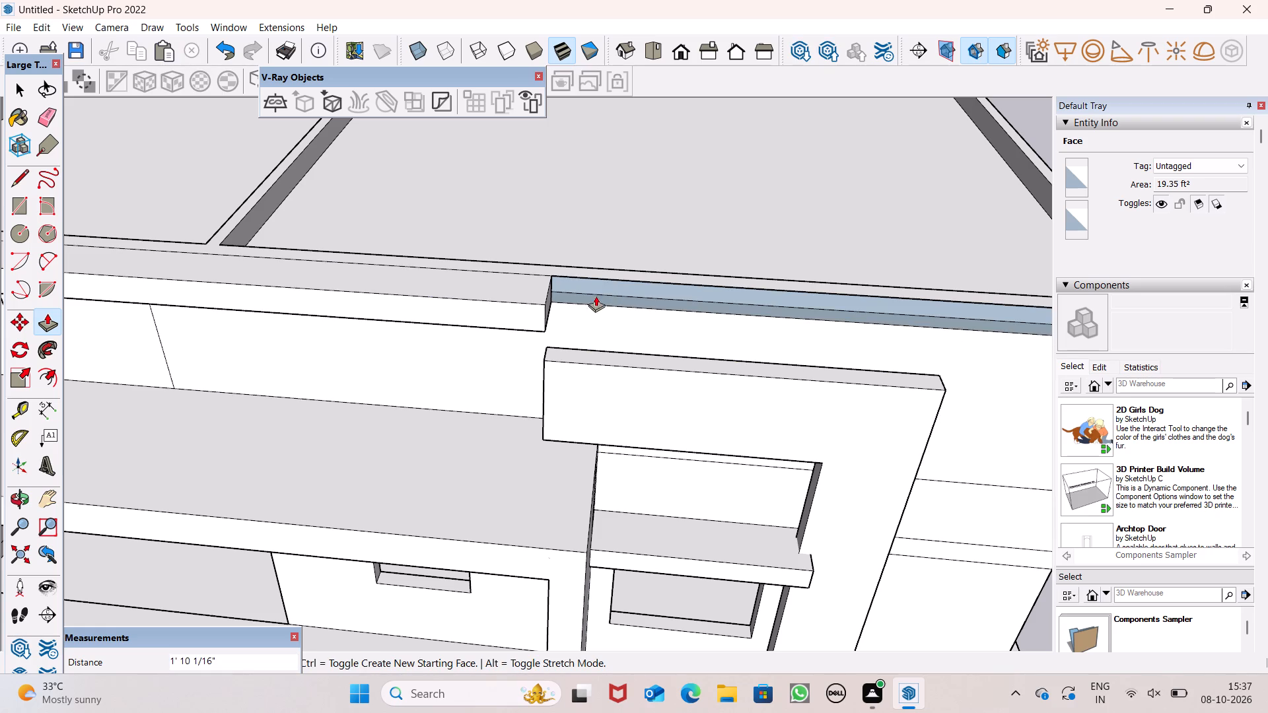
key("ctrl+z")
Push/Pull the roof edge face above the projecting frame inward, setting it back from the rest of the overhang.
left_click_drag(590, 316, 605, 292)
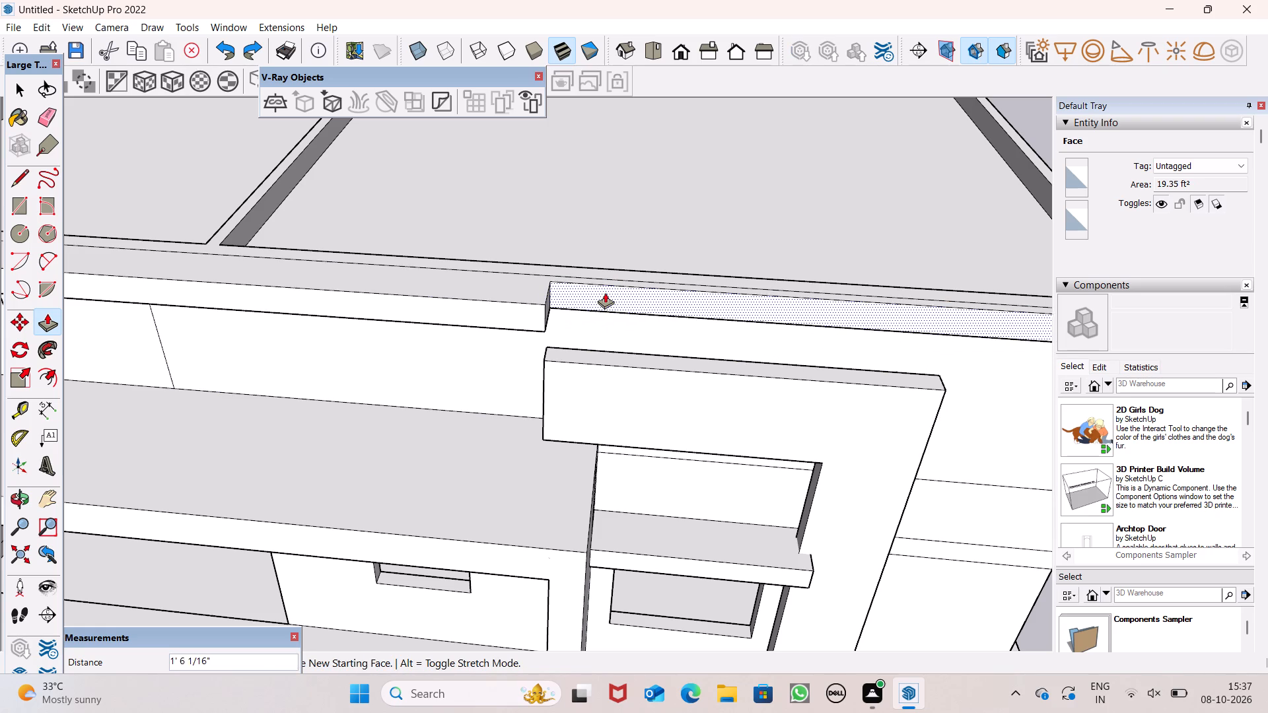
left_click_drag(605, 292, 605, 291)
key("space")
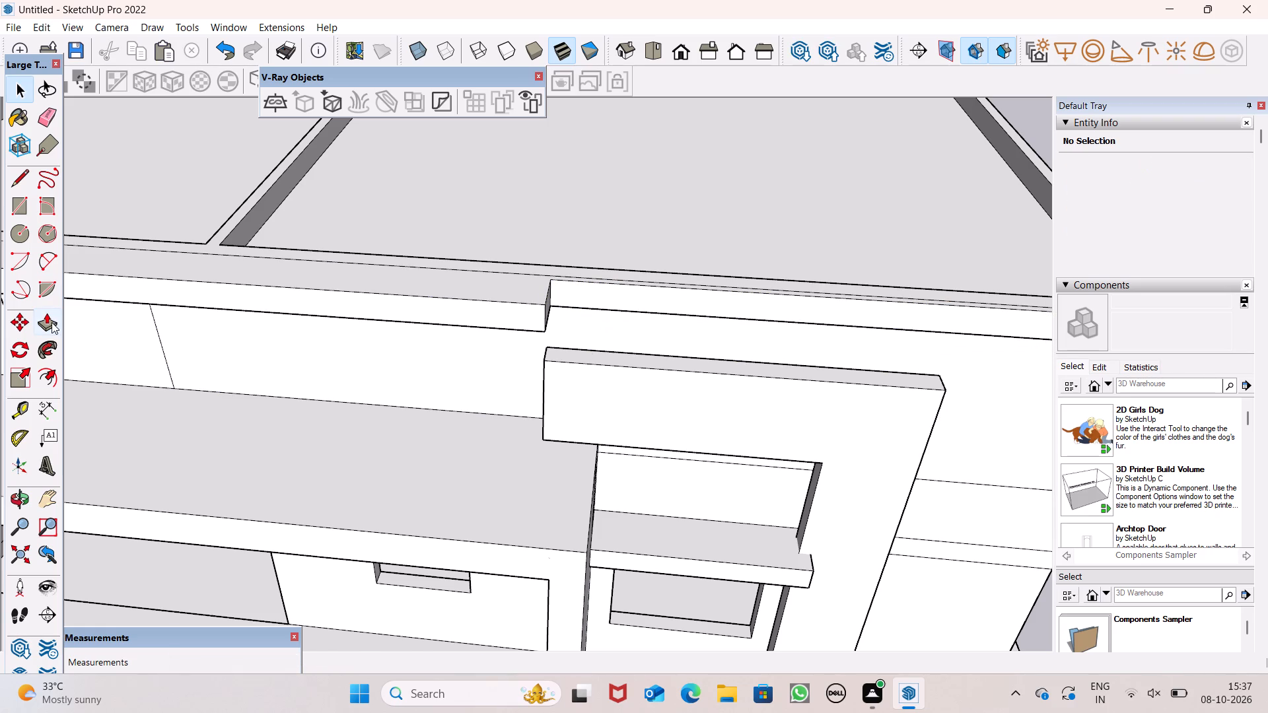
Push/Pull the top face of the projecting frame upward until it rises above the roof edge.
left_click_drag(52, 322, 67, 312)
scroll(457, 287, "down", 6)
scroll(781, 355, "up", 3)
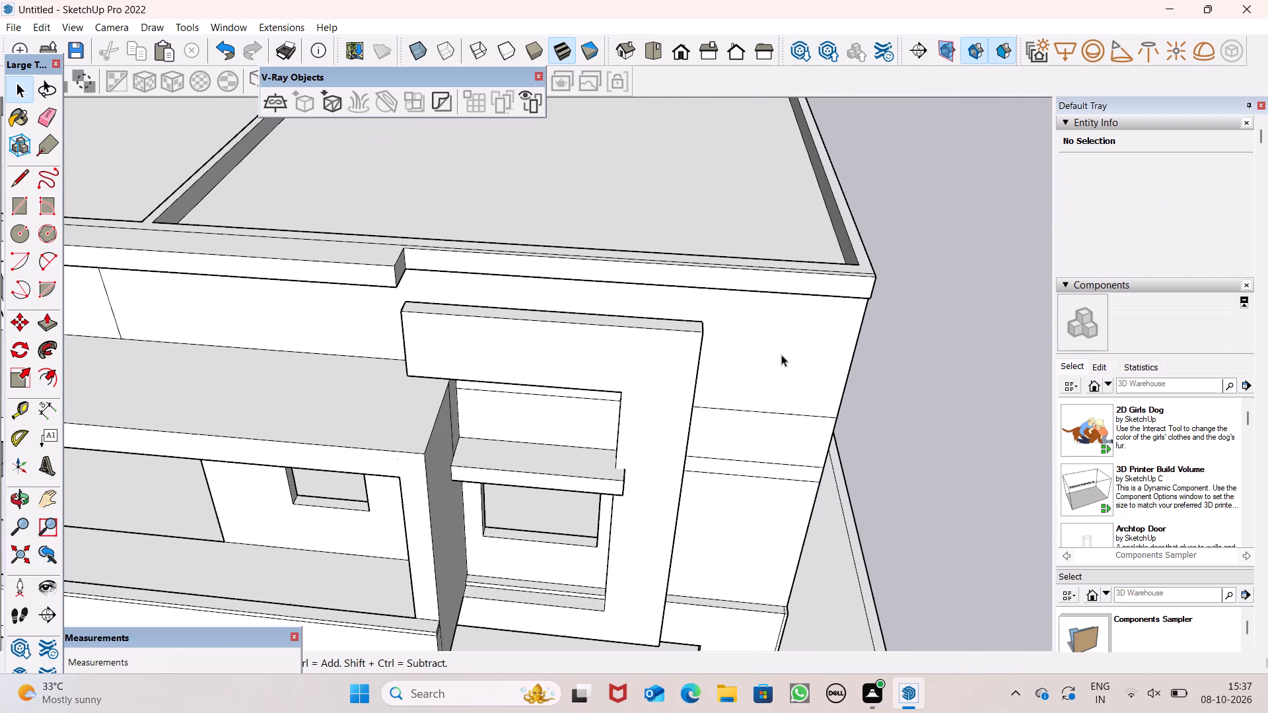
middle_click_drag(539, 294, 540, 360)
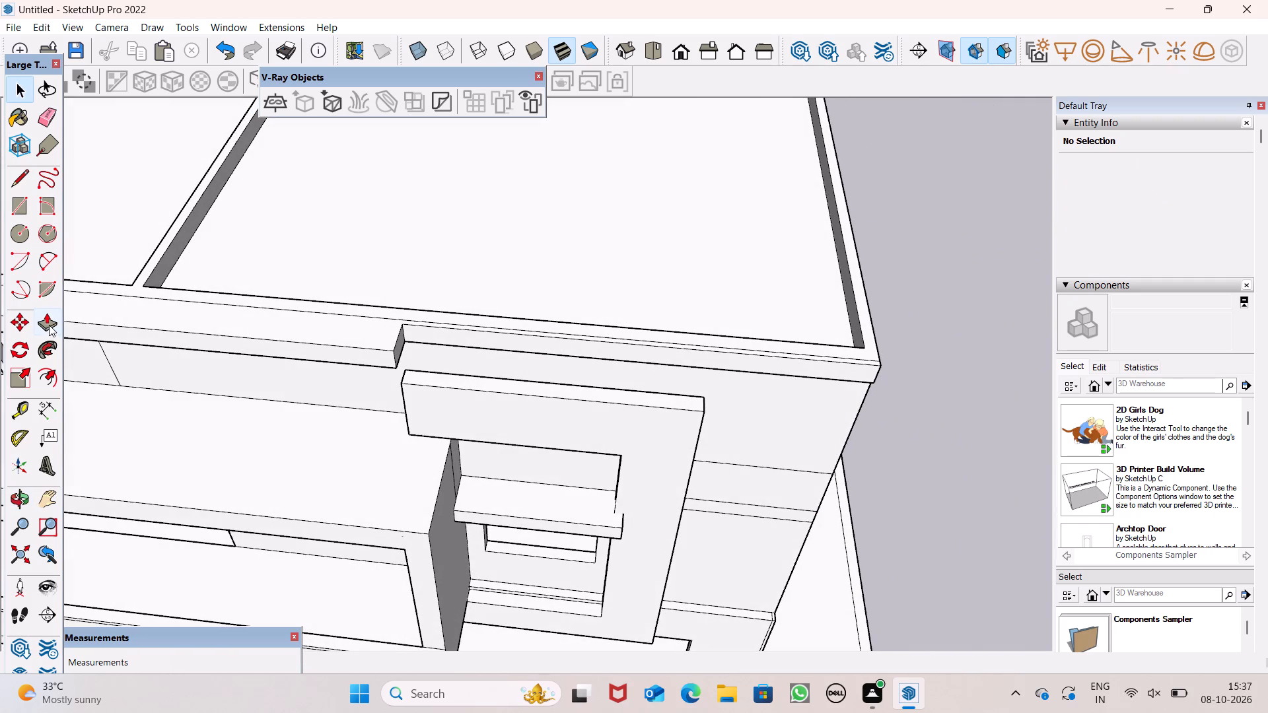
left_click(49, 323)
scroll(487, 399, "up", 3)
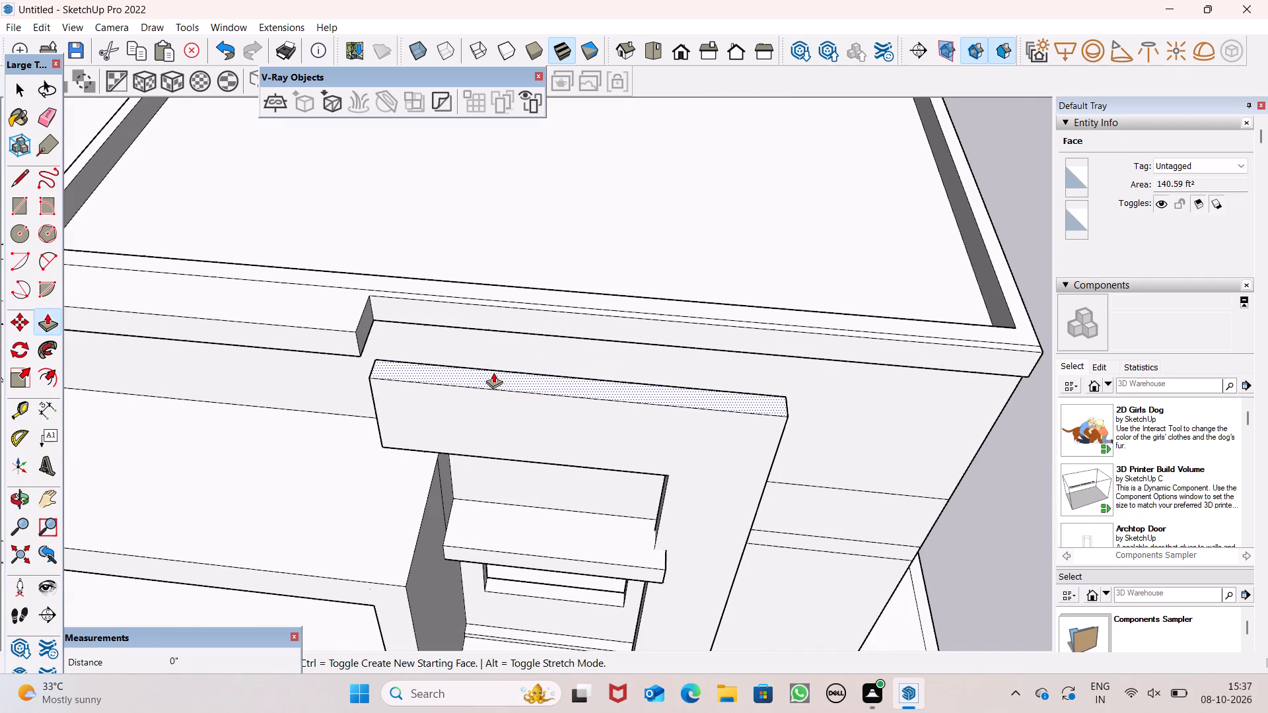
left_click_drag(492, 373, 470, 320)
left_click_drag(470, 318, 468, 306)
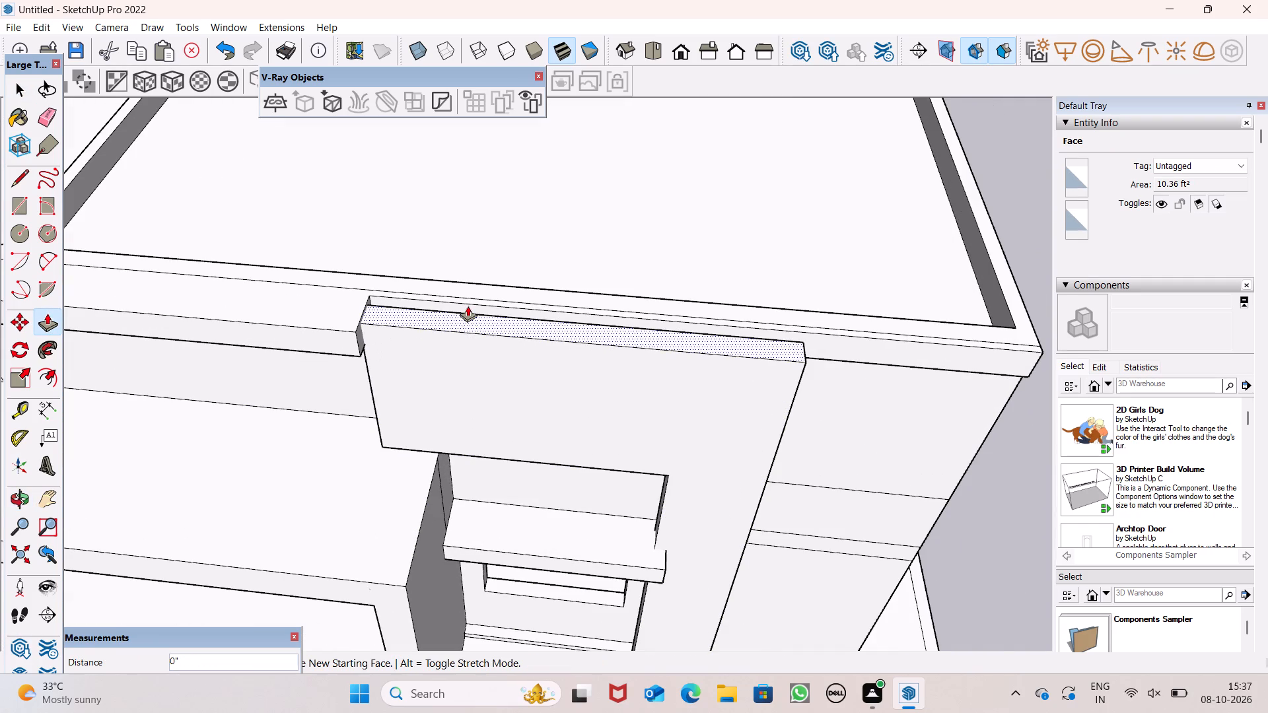
left_click_drag(468, 306, 467, 297)
left_click_drag(467, 296, 466, 286)
left_click(464, 283)
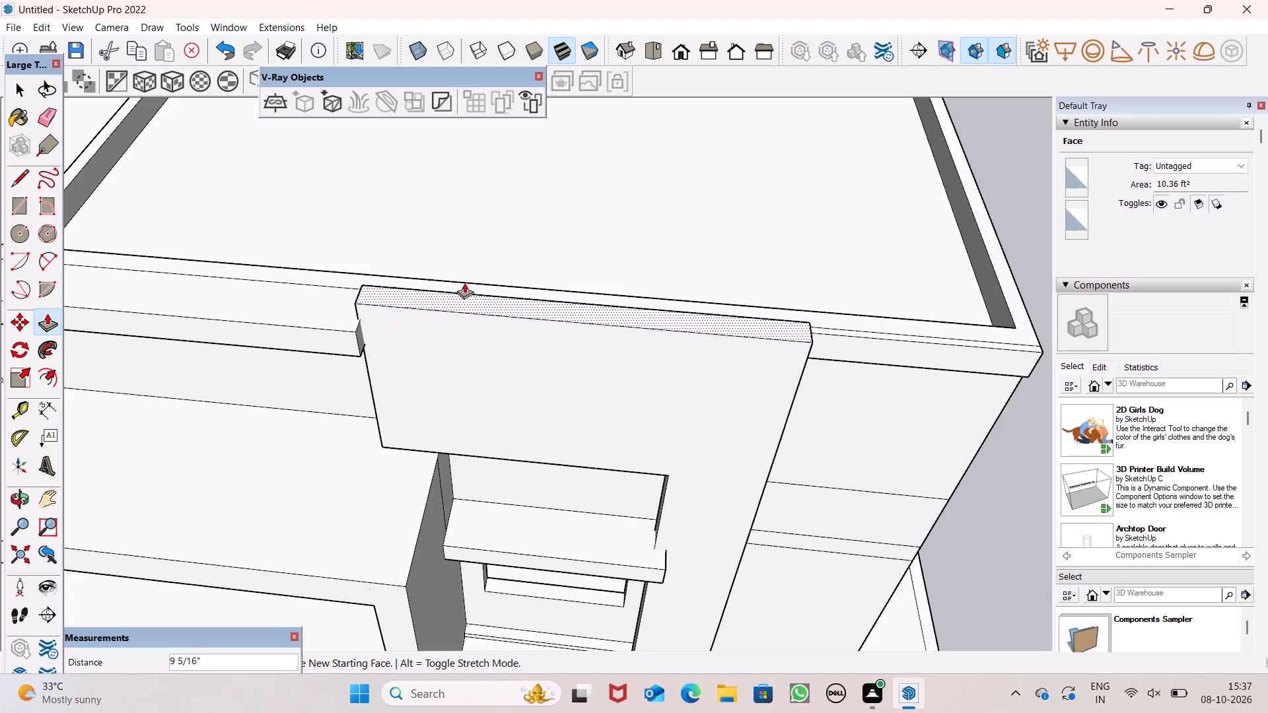
middle_click_drag(518, 380, 601, 212)
key("space")
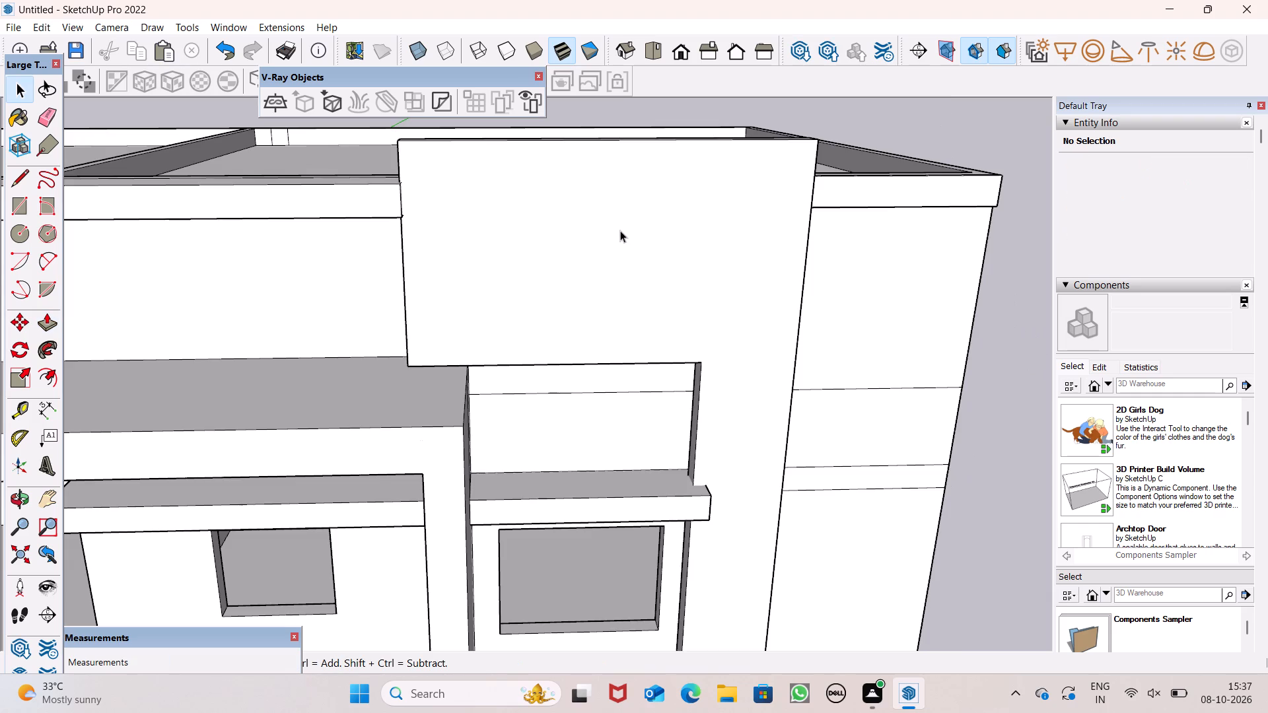
Push/Pull the roof overhang's end face beside the raised frame back towards the strips by about 8' 9".
scroll(570, 239, "down", 6)
left_click_drag(39, 323, 55, 315)
middle_click_drag(569, 299, 492, 236)
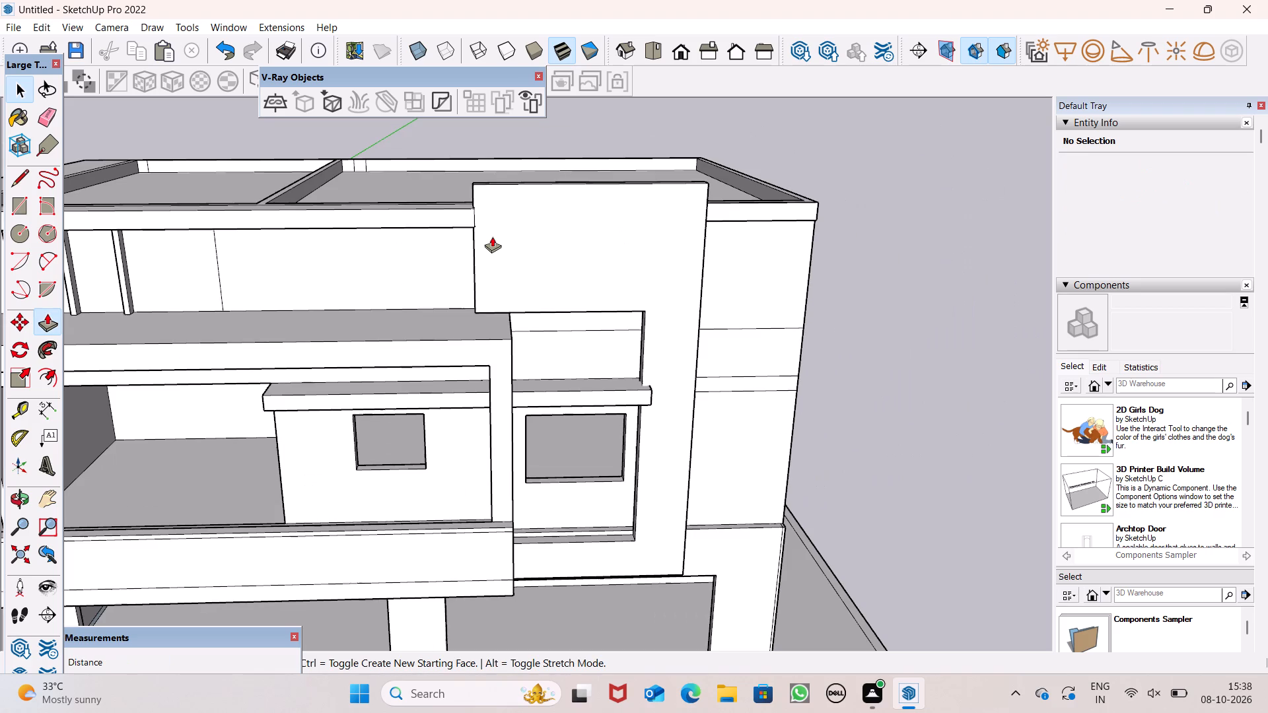
middle_click_drag(492, 236, 427, 203)
scroll(430, 202, "up", 1)
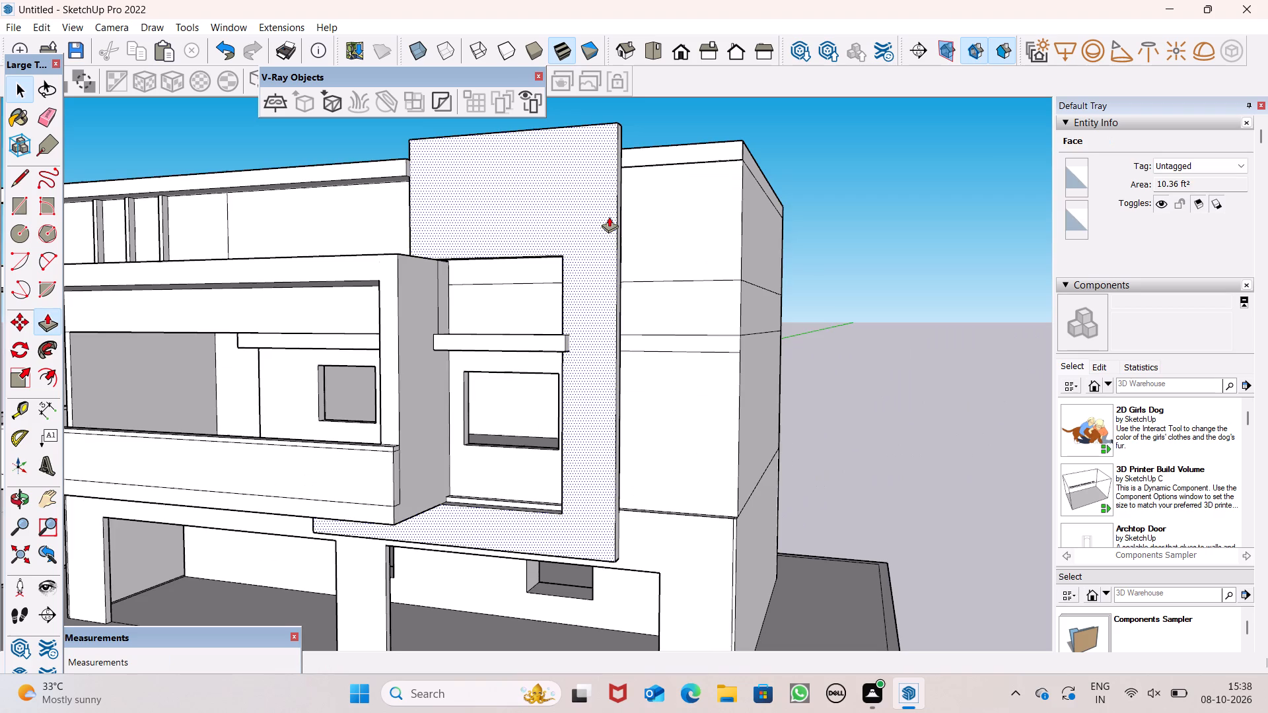
scroll(675, 225, "down", 6)
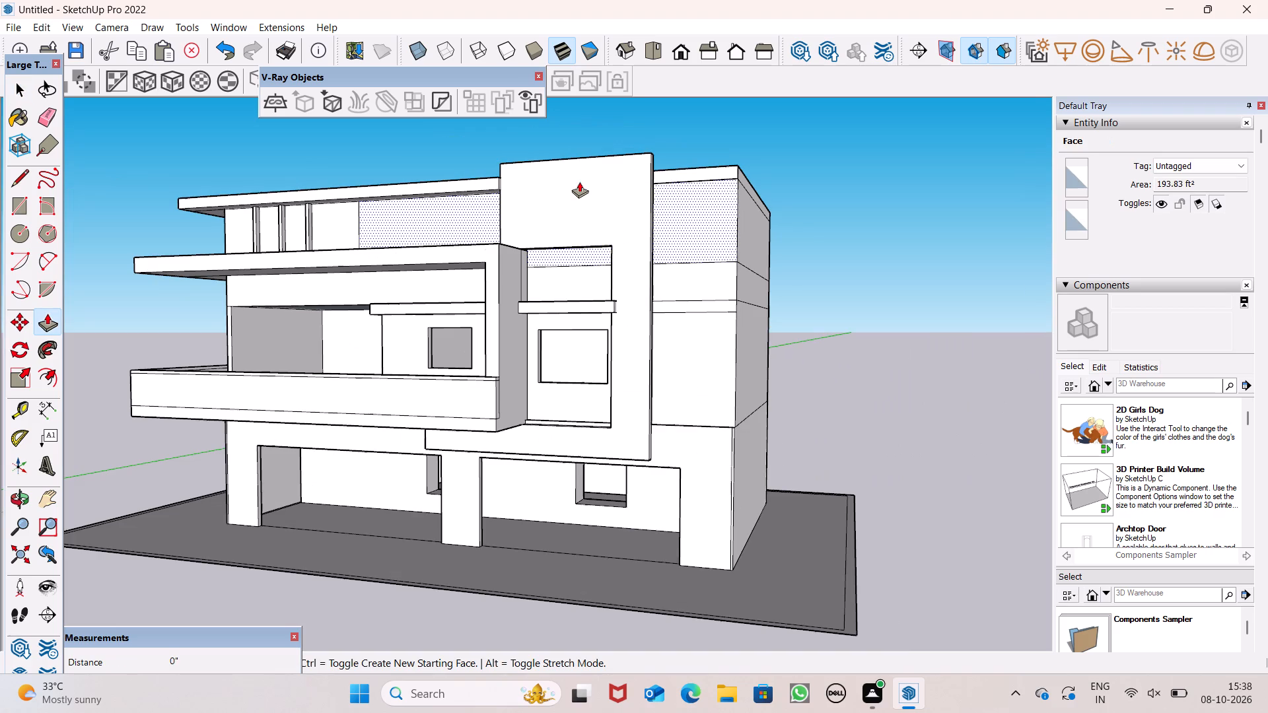
middle_click_drag(579, 182, 498, 393)
scroll(480, 322, "up", 12)
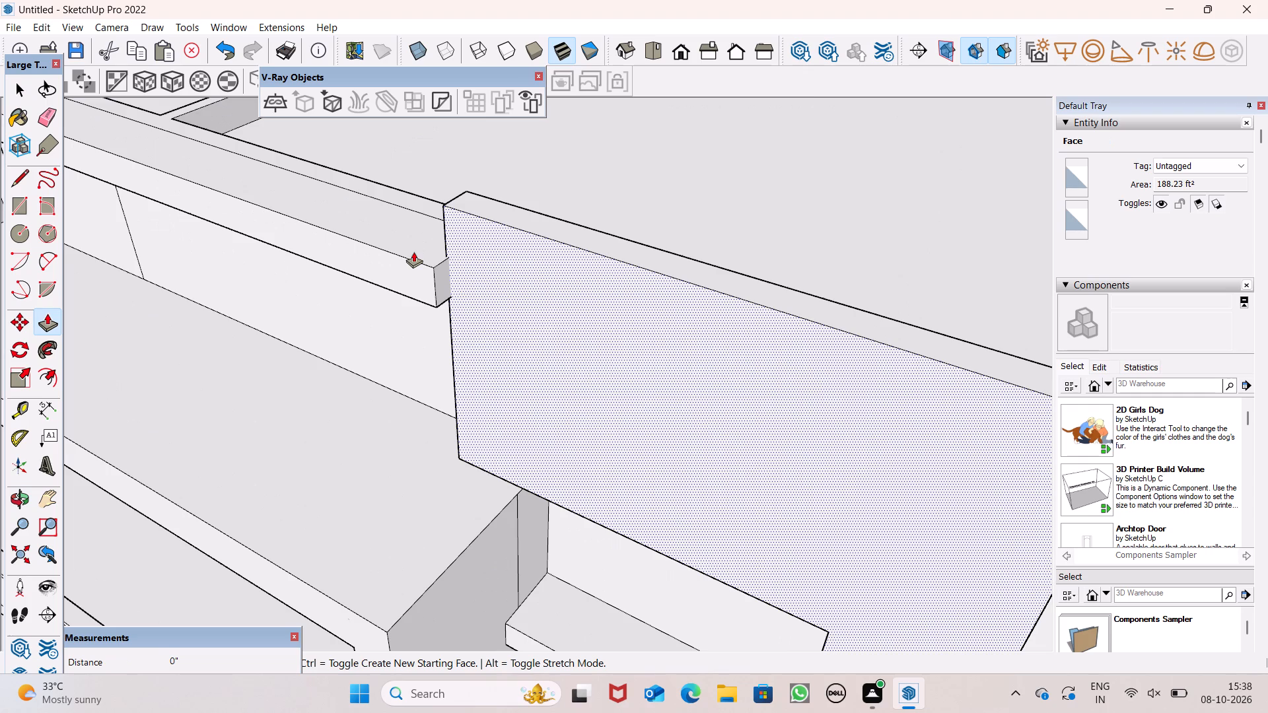
left_click_drag(443, 275, 199, 174)
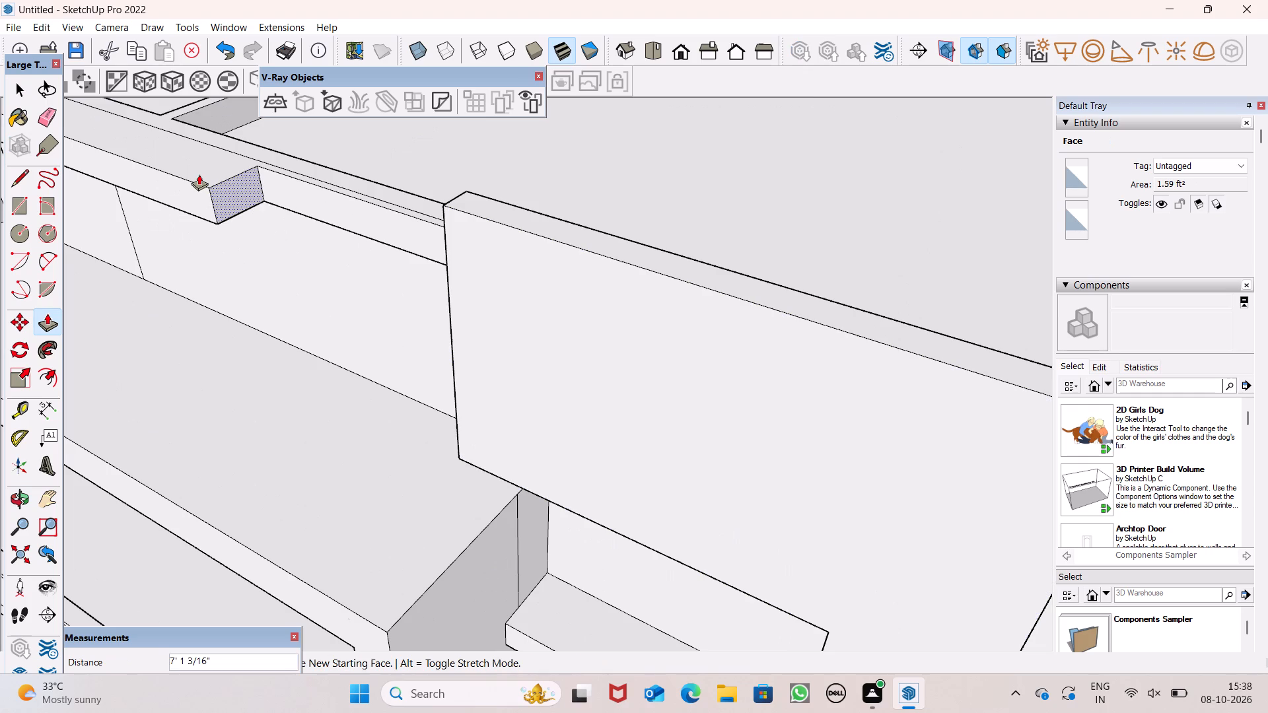
left_click_drag(199, 174, 182, 166)
Push/Pull the raised frame's side face about 8' 1 3/4" along the facade, towards the shortened roof overhang.
scroll(586, 274, "down", 8)
middle_click_drag(633, 315, 627, 272)
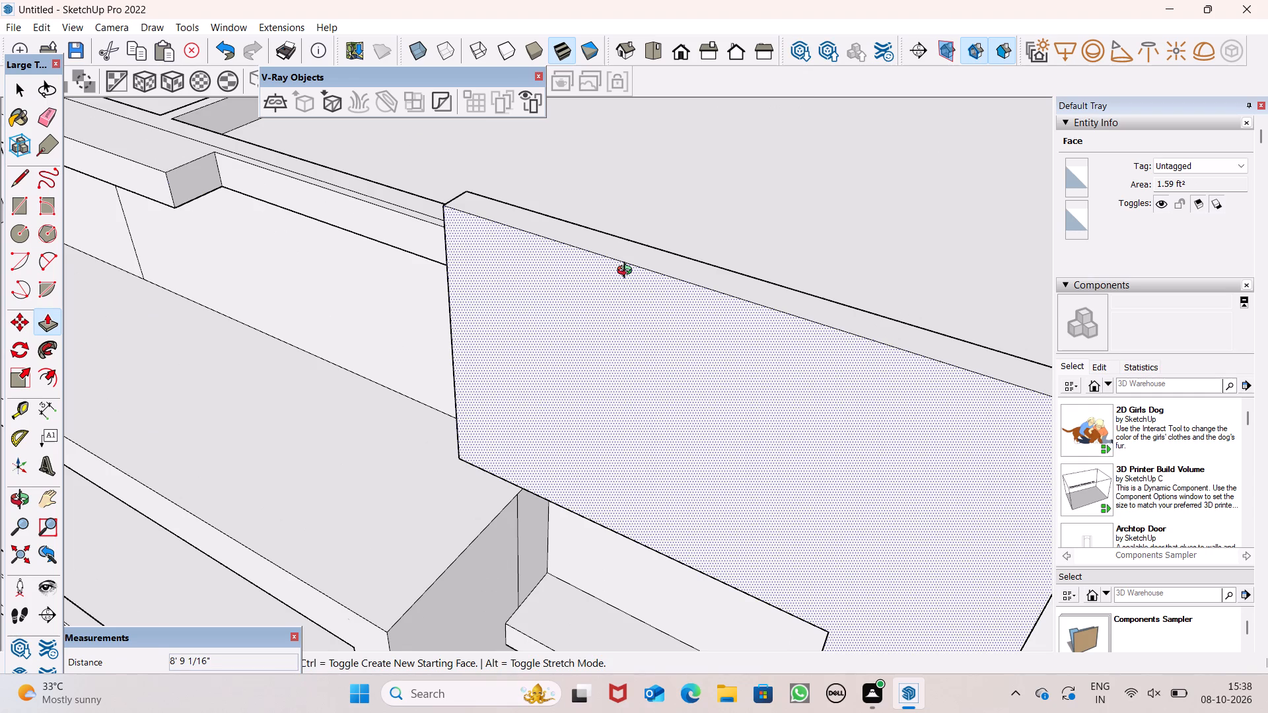
middle_click_drag(627, 272, 916, 274)
middle_click_drag(616, 311, 627, 272)
middle_click_drag(627, 272, 856, 284)
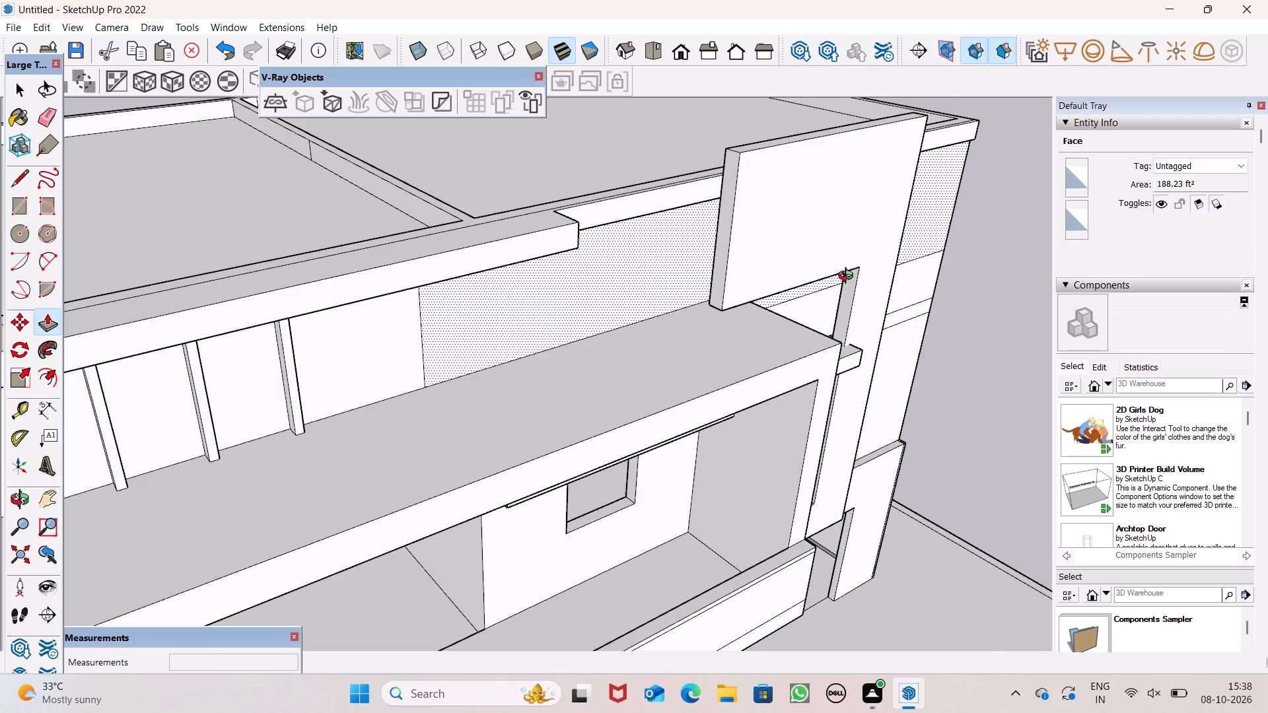
left_click_drag(740, 214, 659, 257)
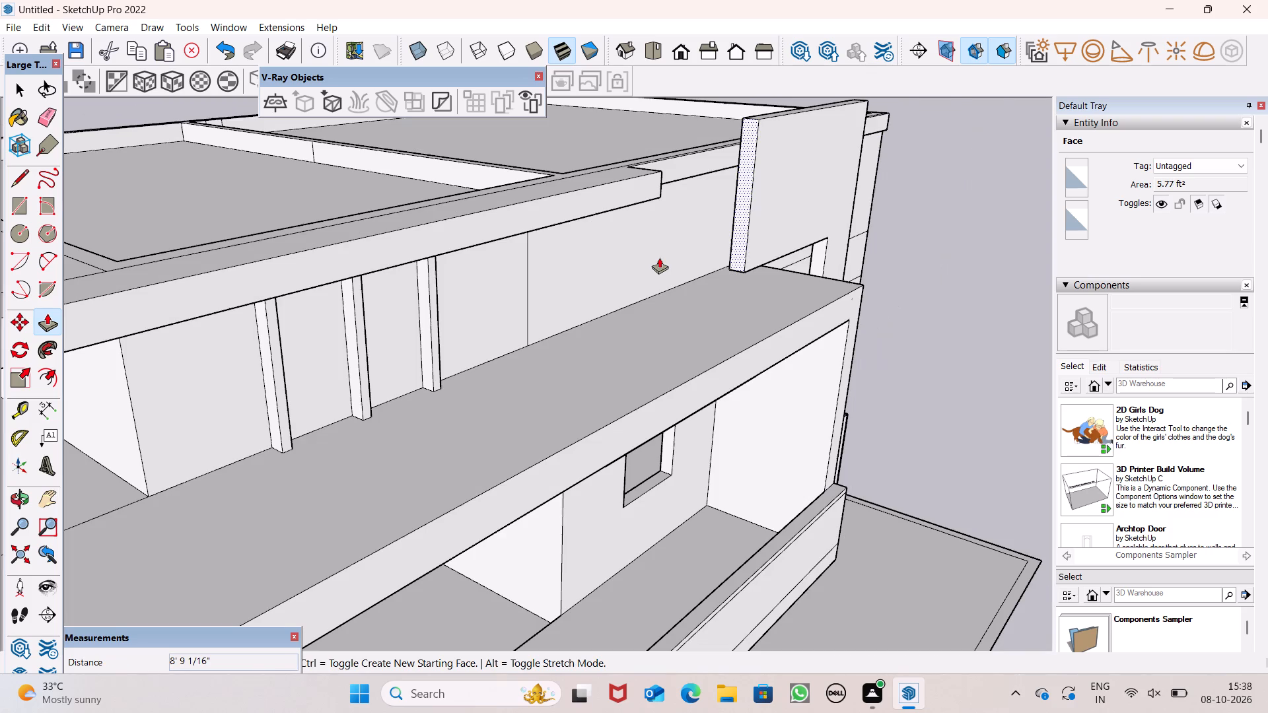
left_click_drag(659, 257, 649, 262)
middle_click_drag(737, 278, 531, 291)
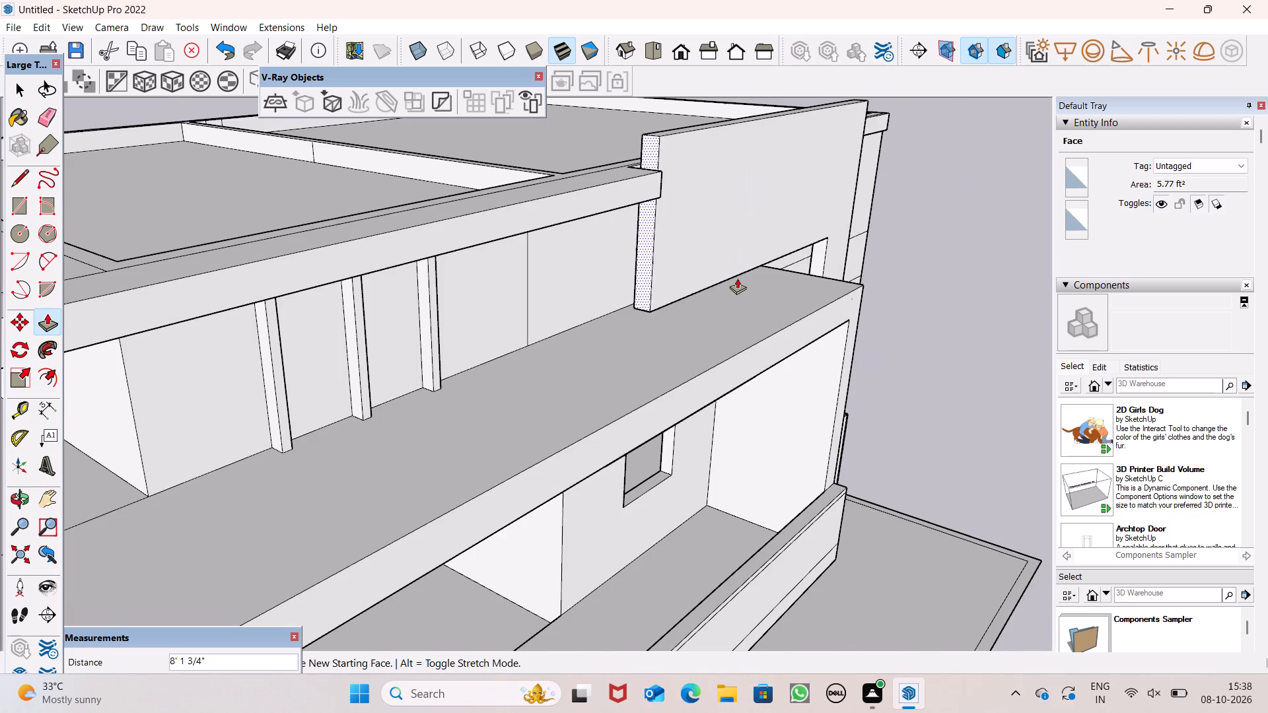
scroll(520, 195, "up", 10)
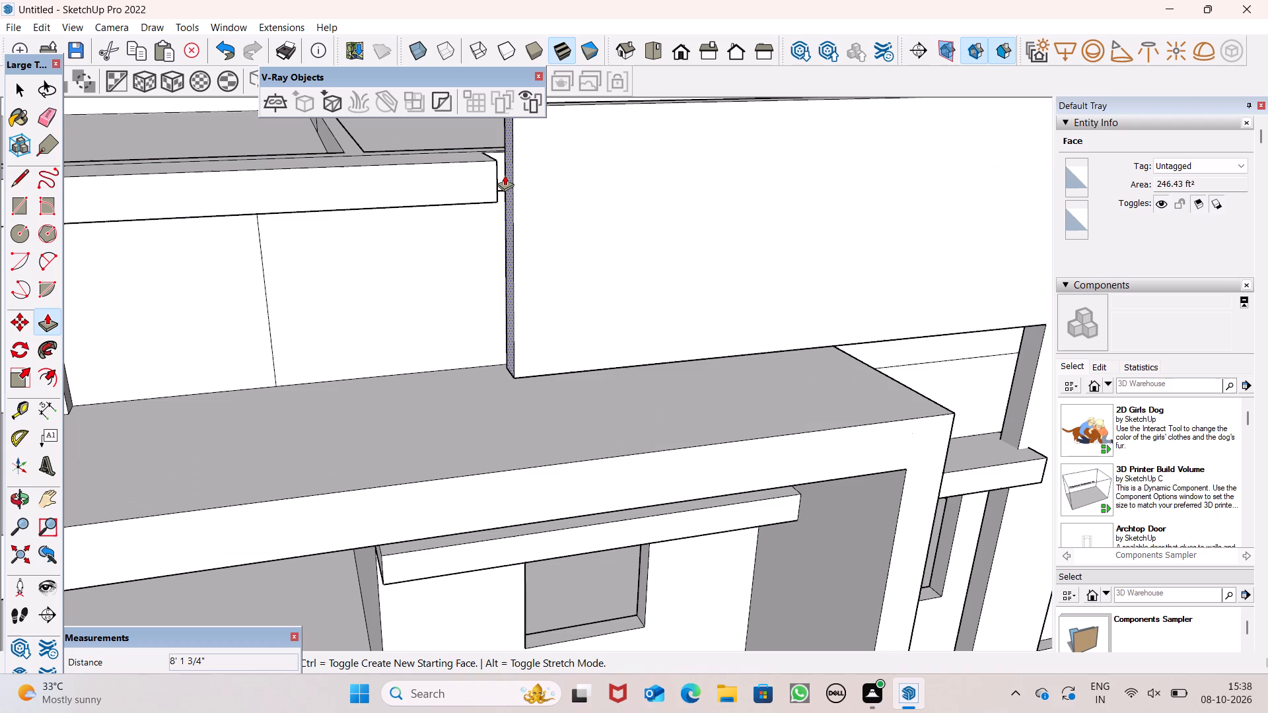
Push/Pull the raised frame's narrow side face about 4 7/8" so it meets the end of the shortened roof overhang.
left_click_drag(511, 179, 604, 233)
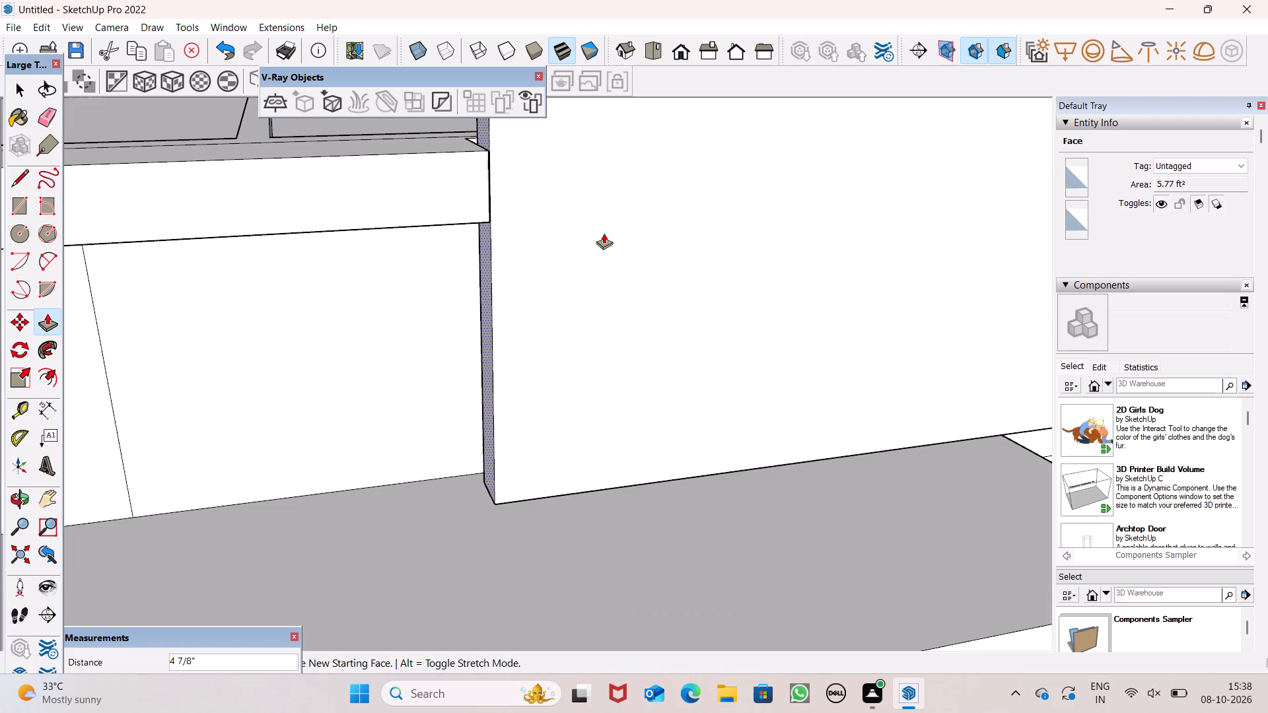
left_click_drag(604, 233, 485, 186)
scroll(617, 205, "down", 8)
scroll(604, 335, "down", 4)
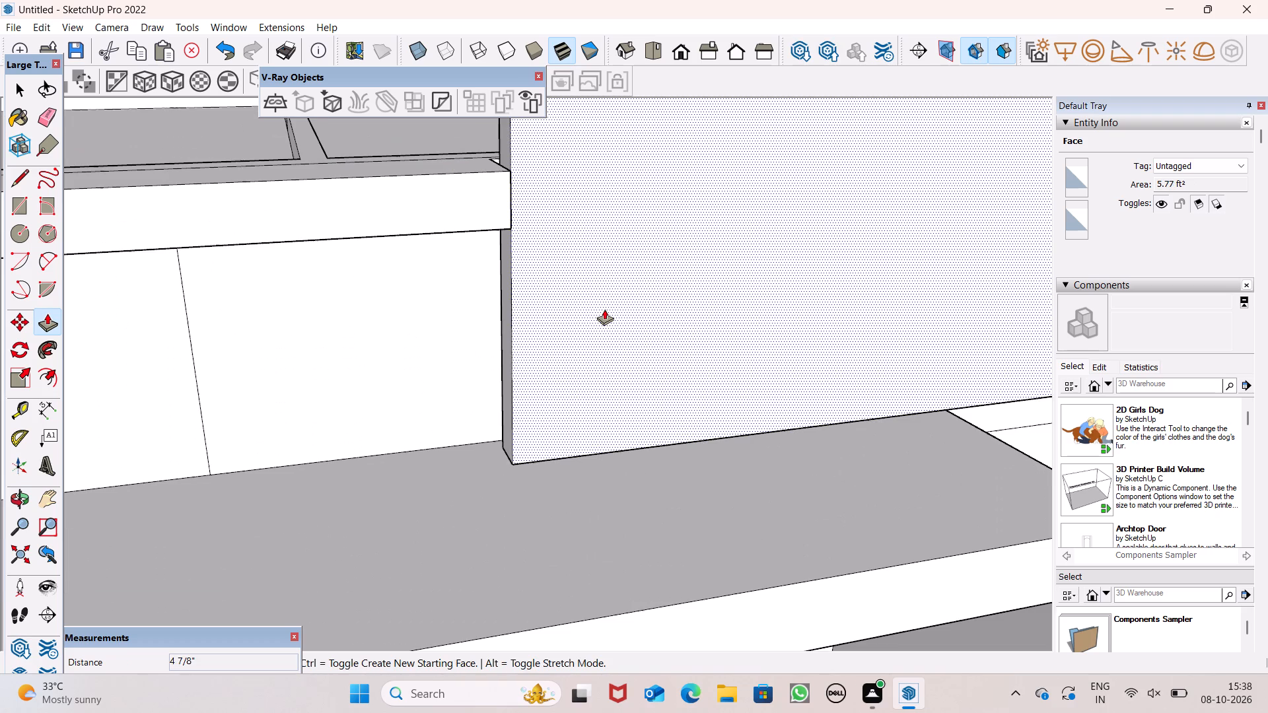
scroll(604, 309, "down", 18)
scroll(645, 196, "down", 3)
middle_click_drag(855, 274, 734, 174)
key("space")
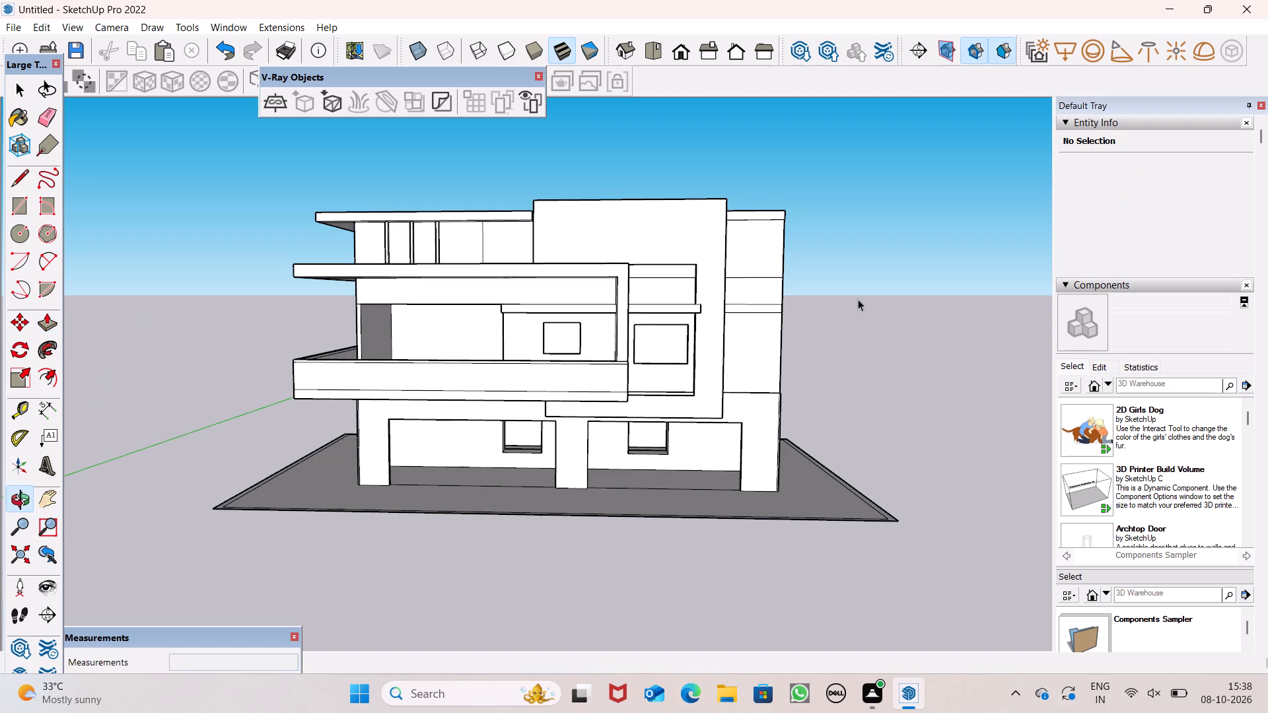
left_click(858, 299)
Draw a 4' by 7' door rectangle rising from the floor line on the recessed back wall of the upper-floor balcony.
scroll(855, 179, "up", 2)
scroll(836, 187, "down", 1)
scroll(738, 292, "up", 1)
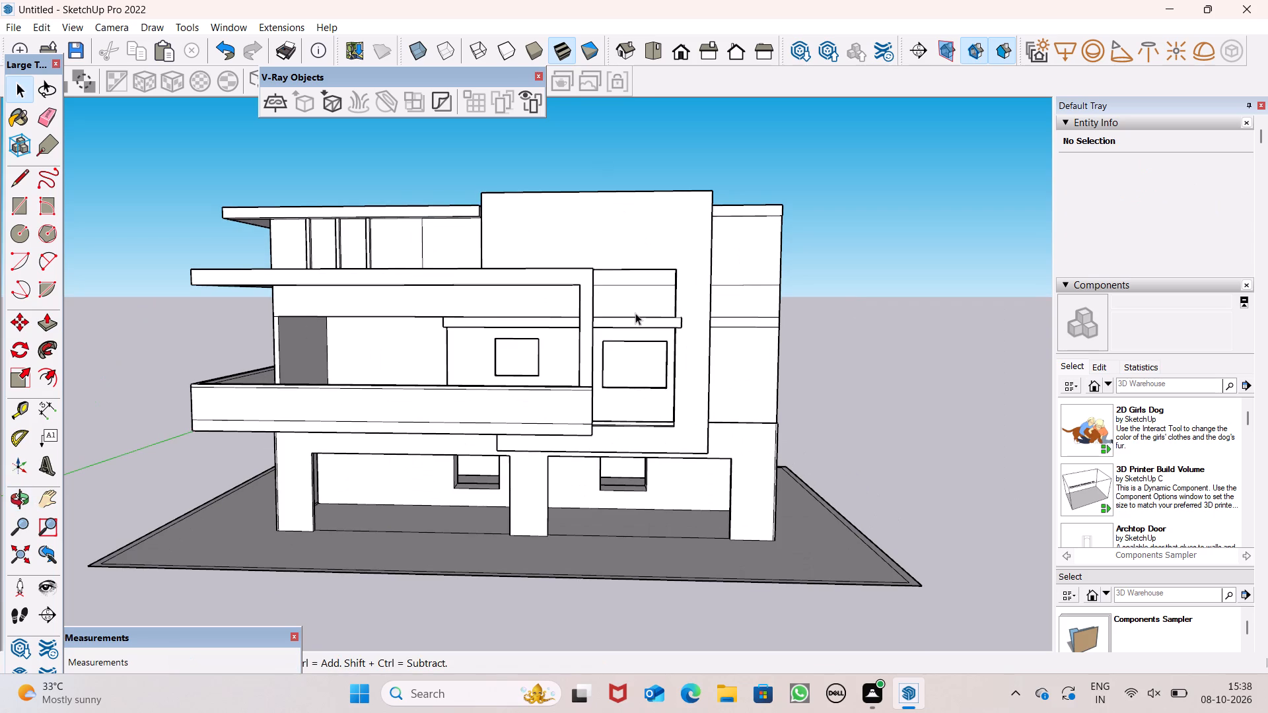
scroll(747, 274, "down", 2)
middle_click_drag(732, 325, 750, 461)
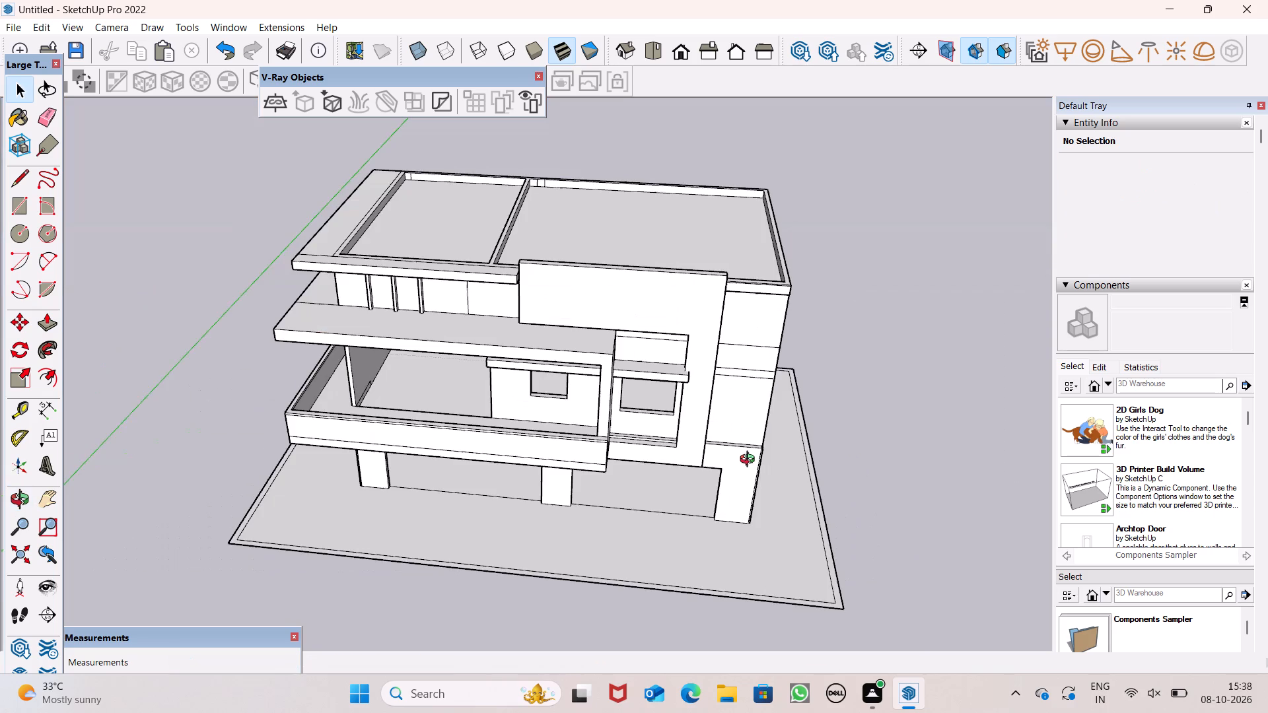
middle_click_drag(750, 461, 775, 342)
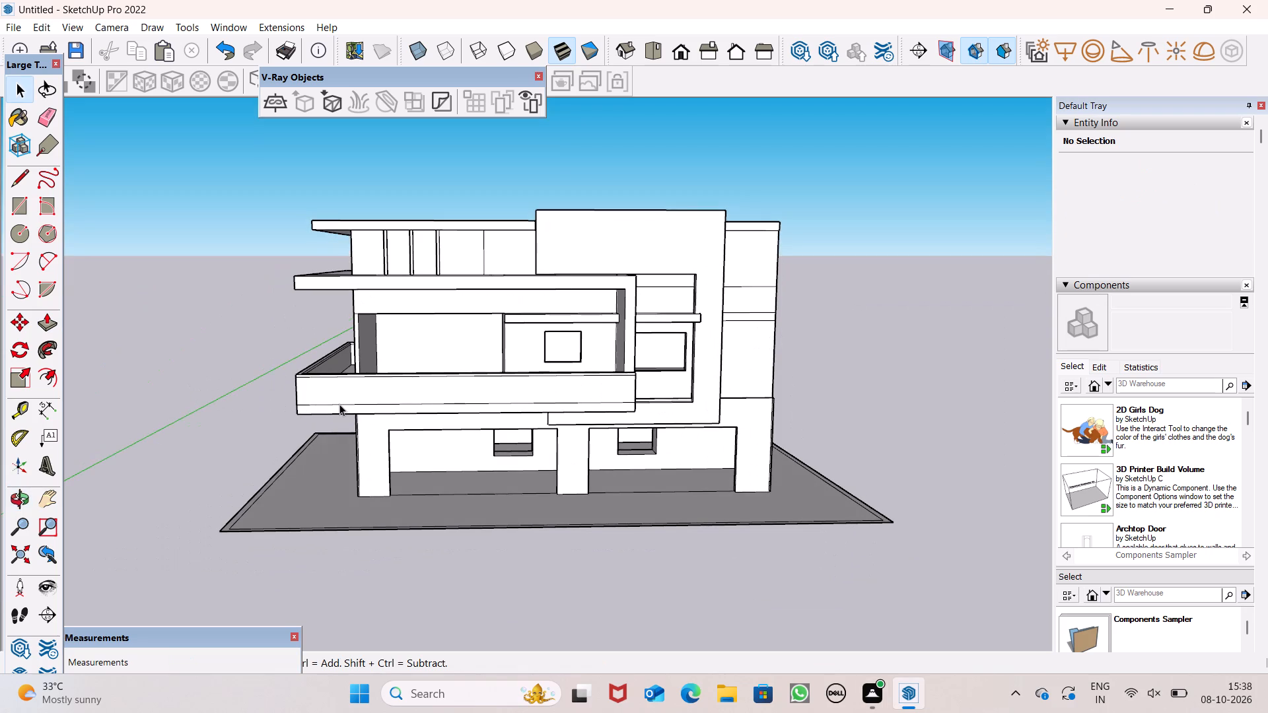
scroll(487, 364, "up", 8)
middle_click_drag(437, 349, 433, 399)
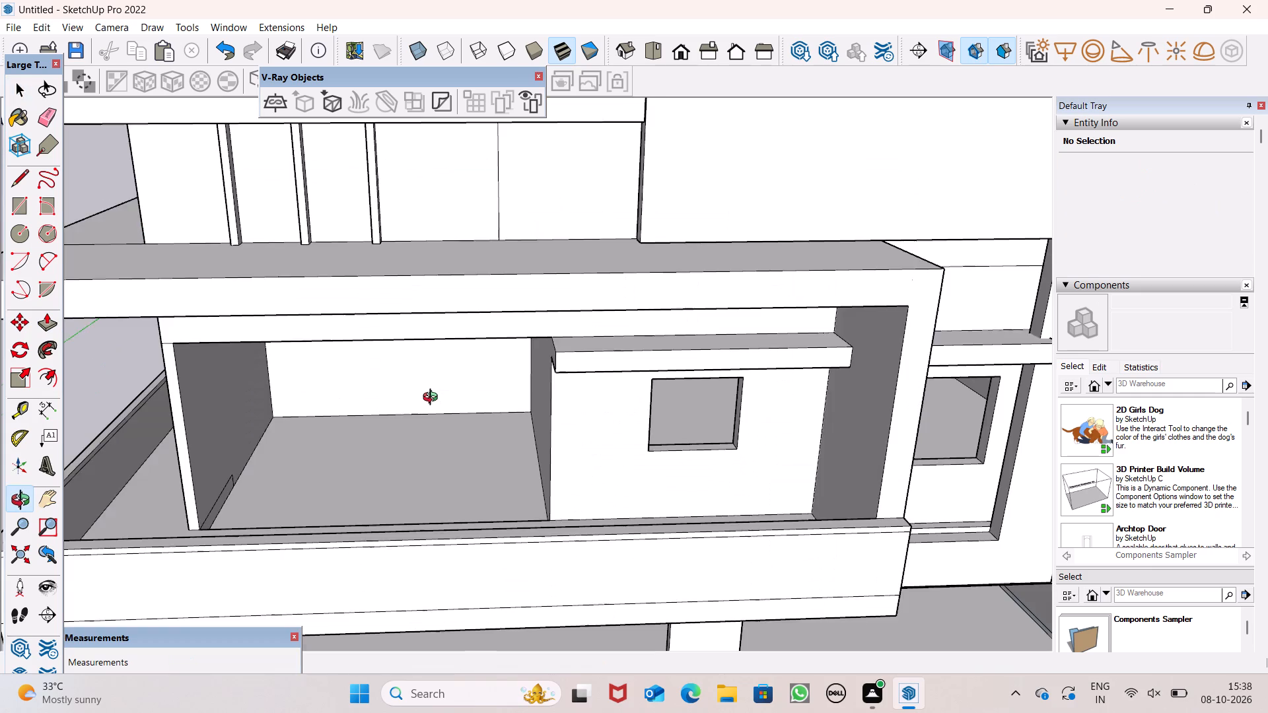
middle_click_drag(433, 399, 406, 378)
left_click(13, 197)
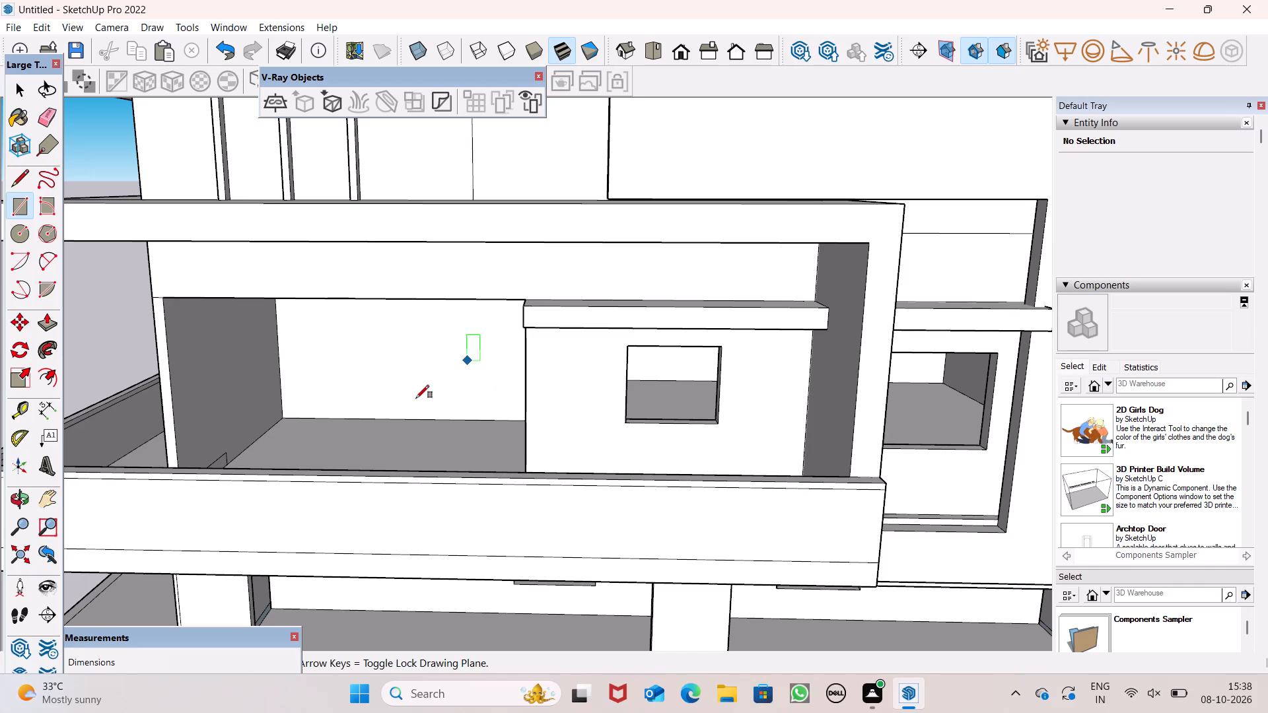
left_click(462, 466)
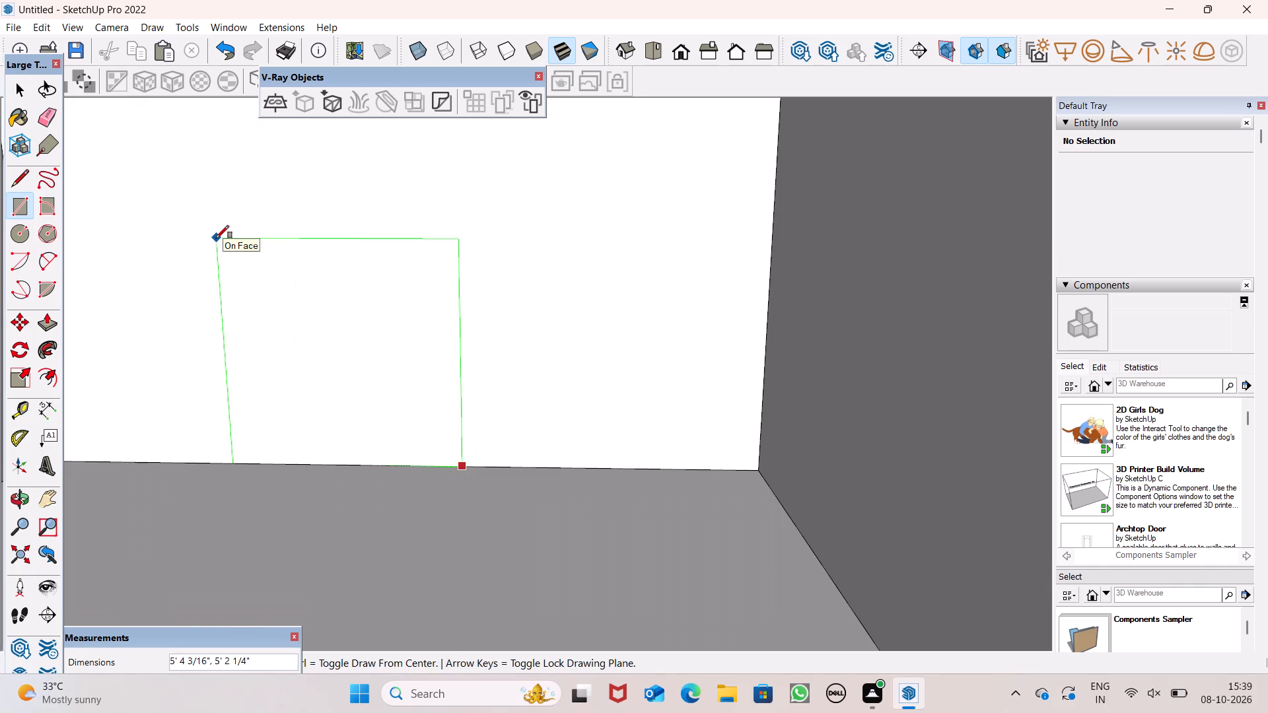
type("4',7'")
key("Return")
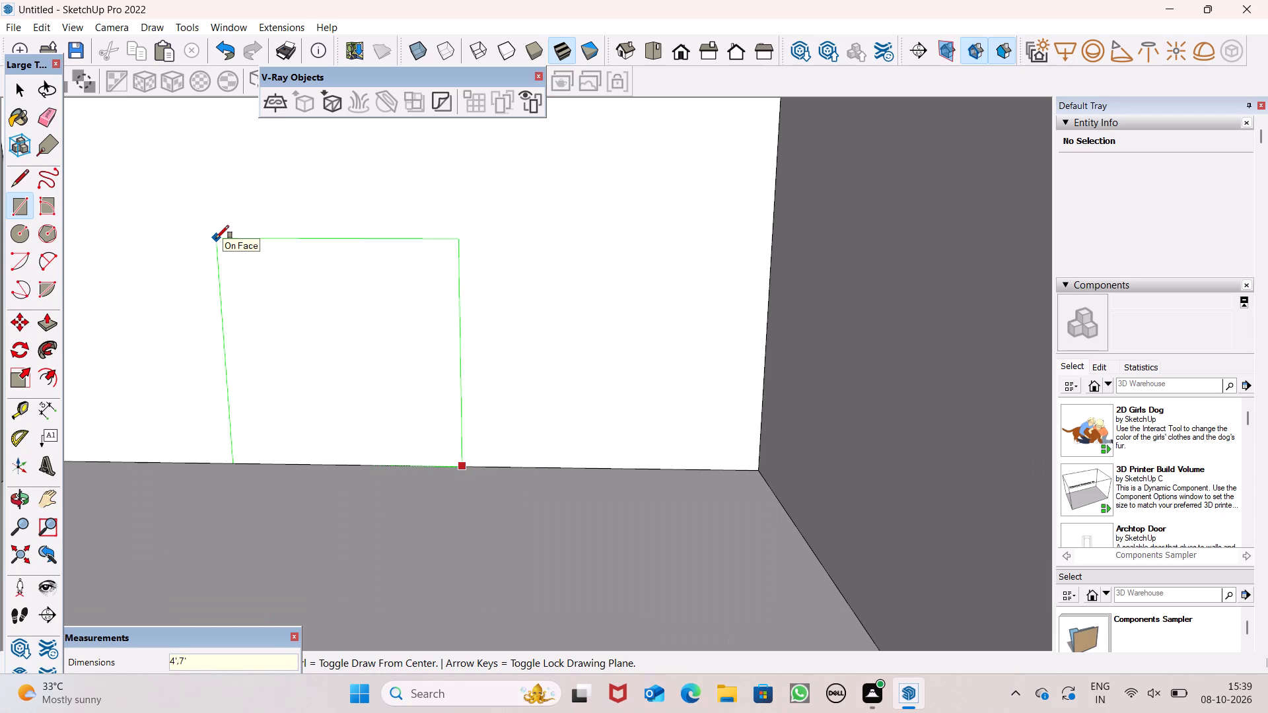
Push/Pull the balcony door rectangle back through the wall to cut an open doorway.
left_click(54, 331)
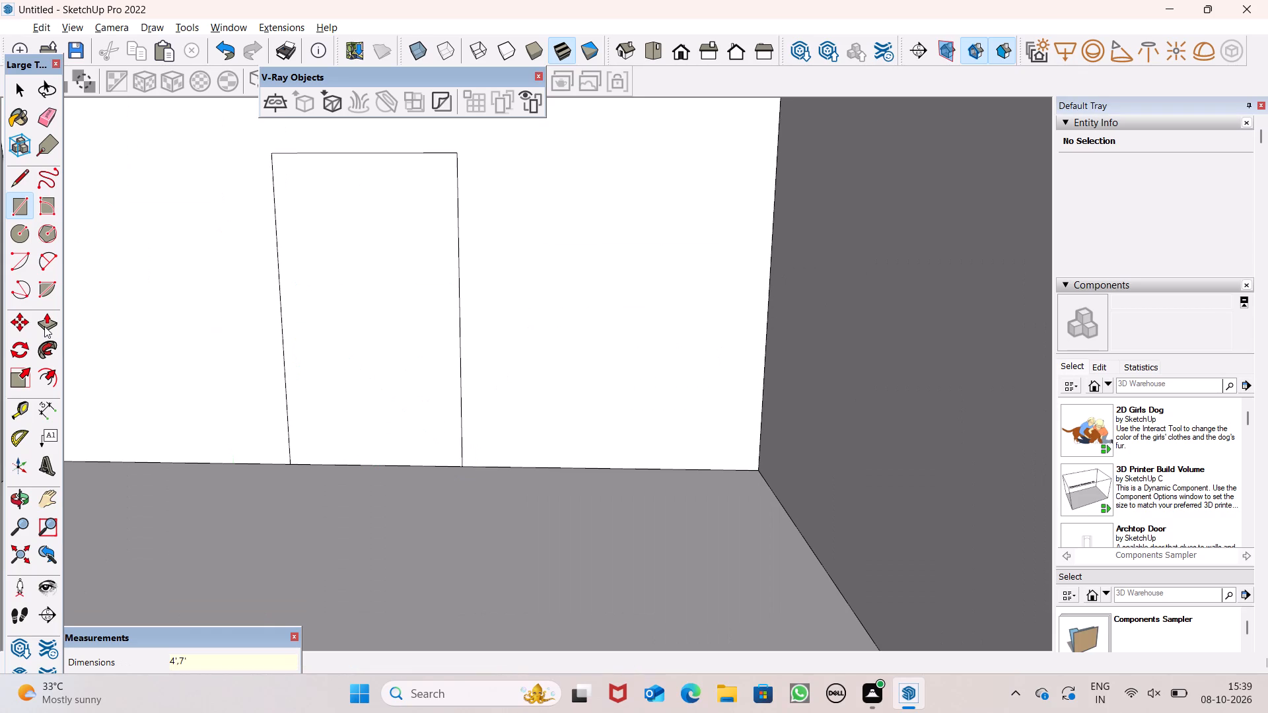
left_click(44, 326)
left_click_drag(331, 421, 350, 399)
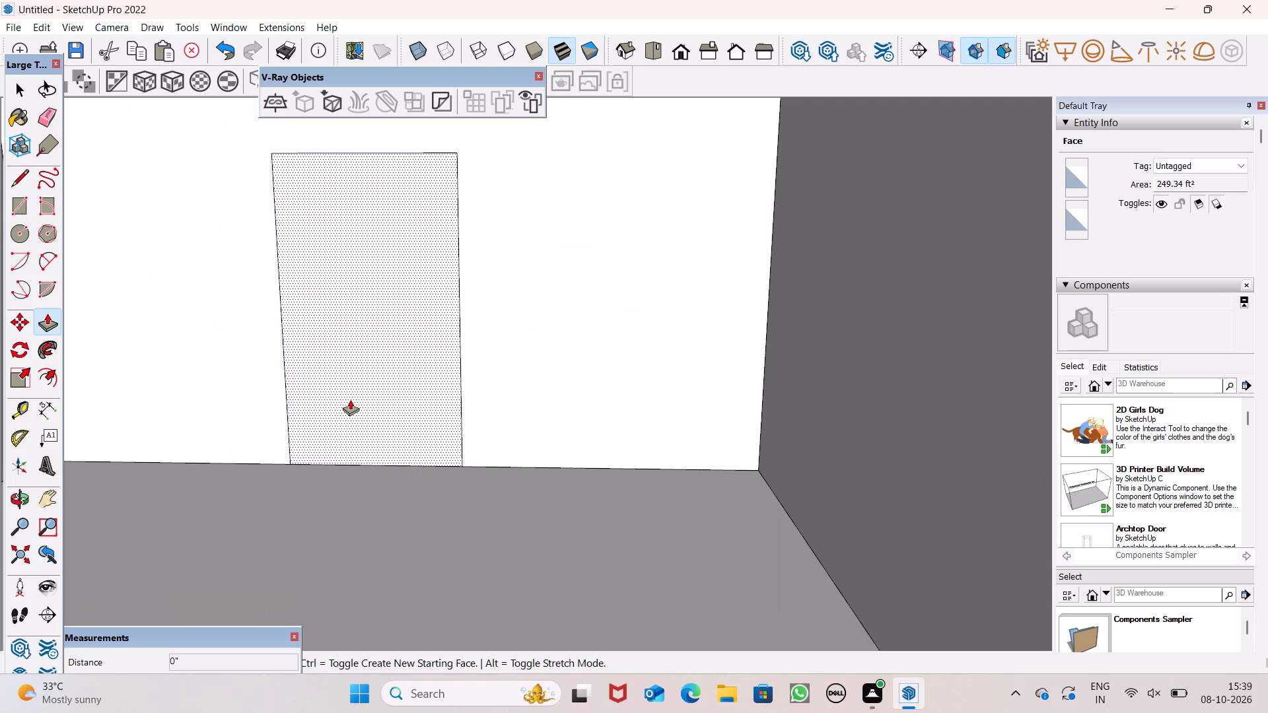
left_click_drag(350, 399, 431, 371)
left_click(431, 371)
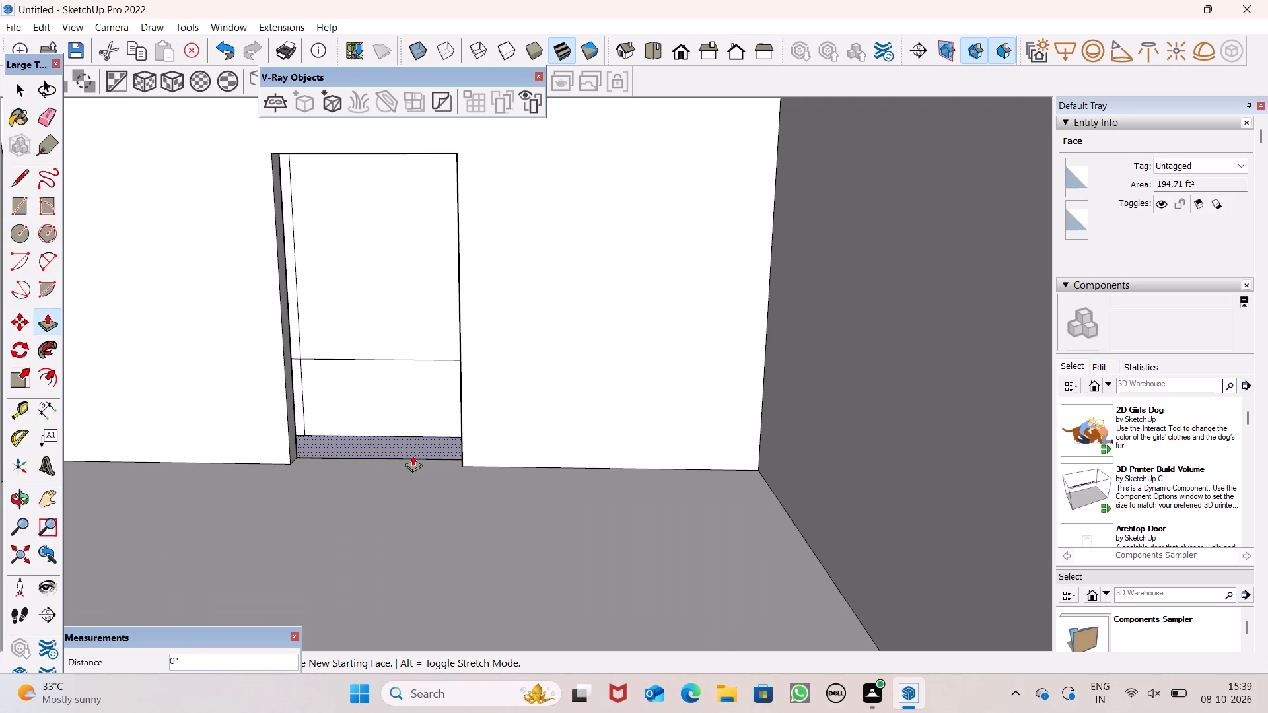
key("space")
Draw a 4' by 7' door rectangle rising from the base of the ground-floor recessed wall, beside the window under the balcony.
scroll(405, 383, "down", 2)
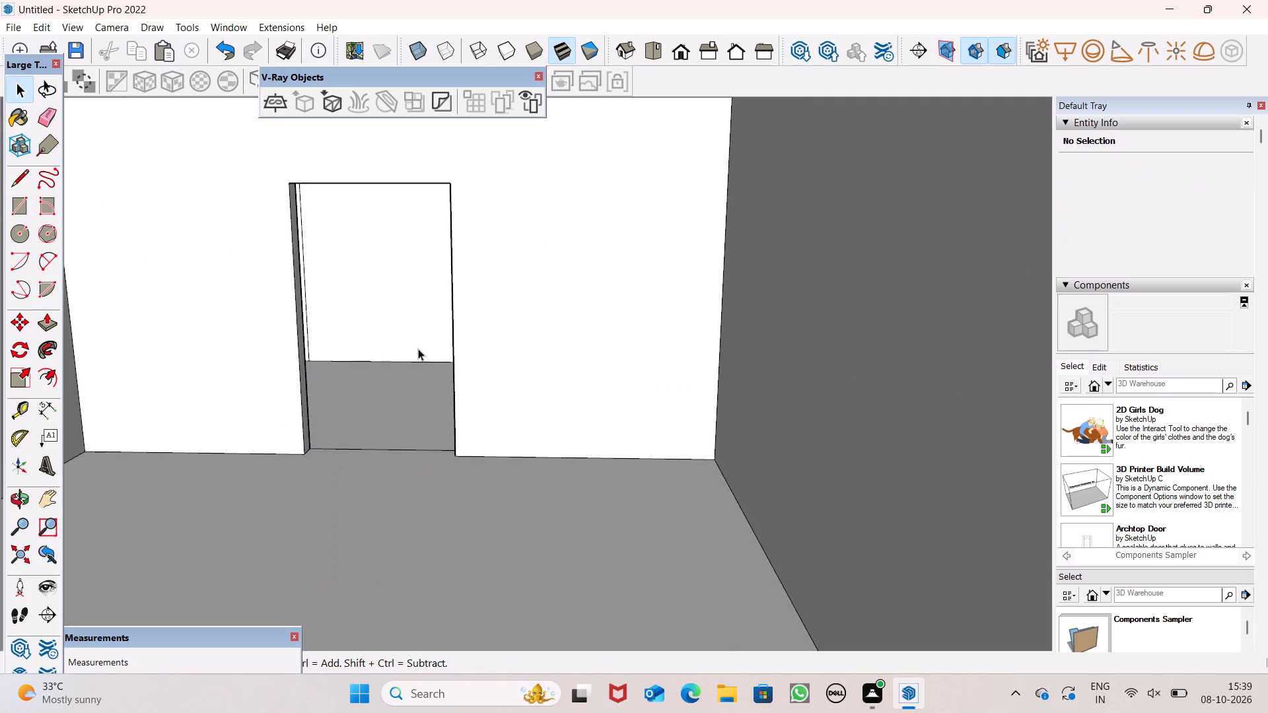
scroll(418, 349, "down", 18)
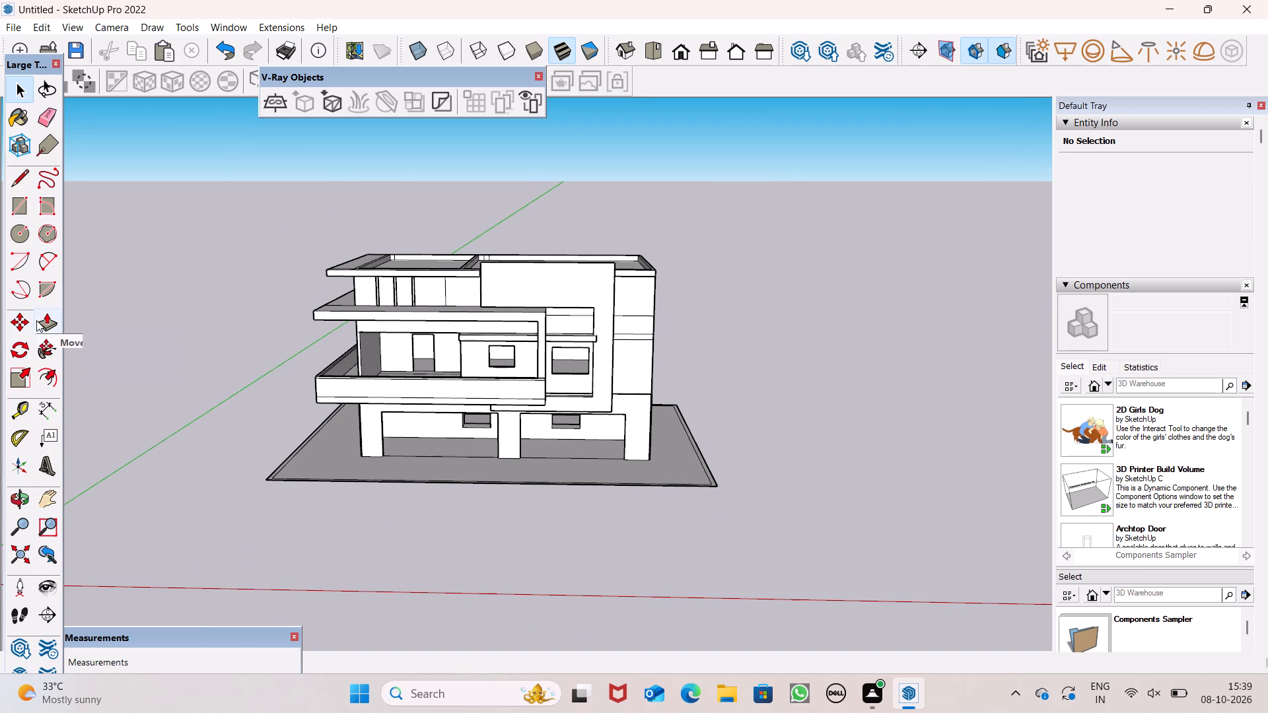
left_click(24, 213)
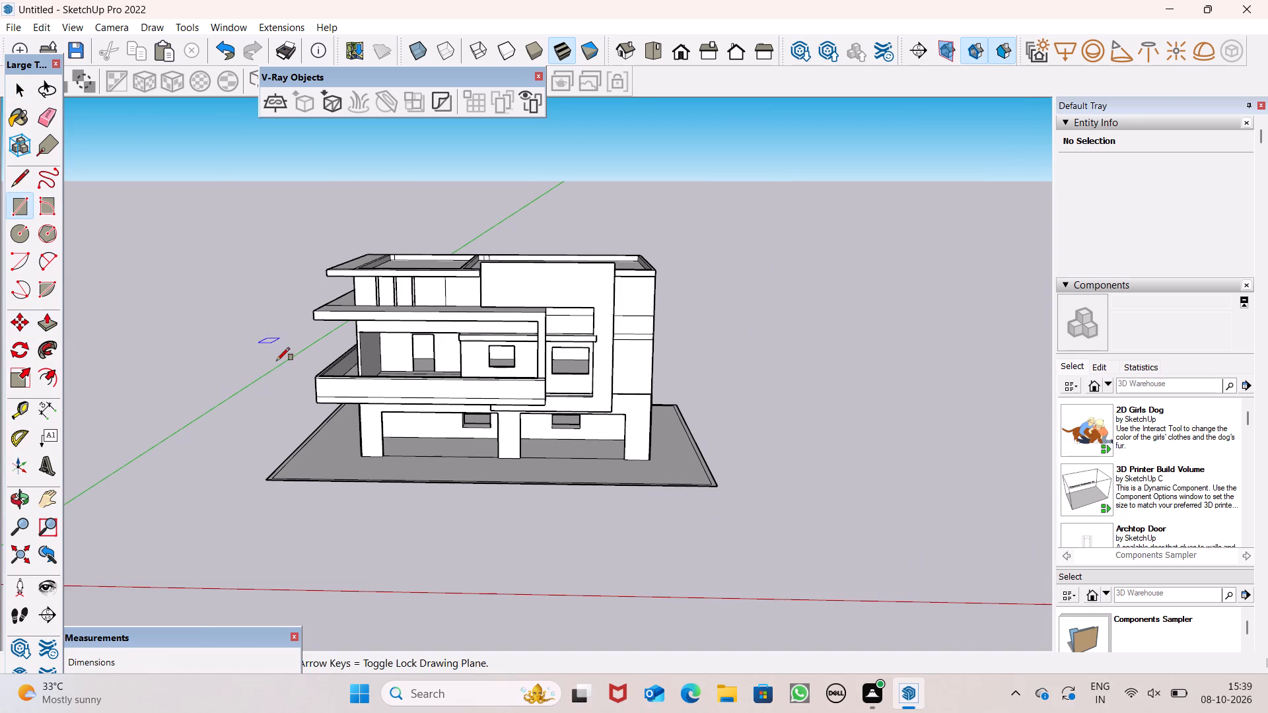
scroll(452, 440, "up", 3)
middle_click_drag(444, 417, 429, 302)
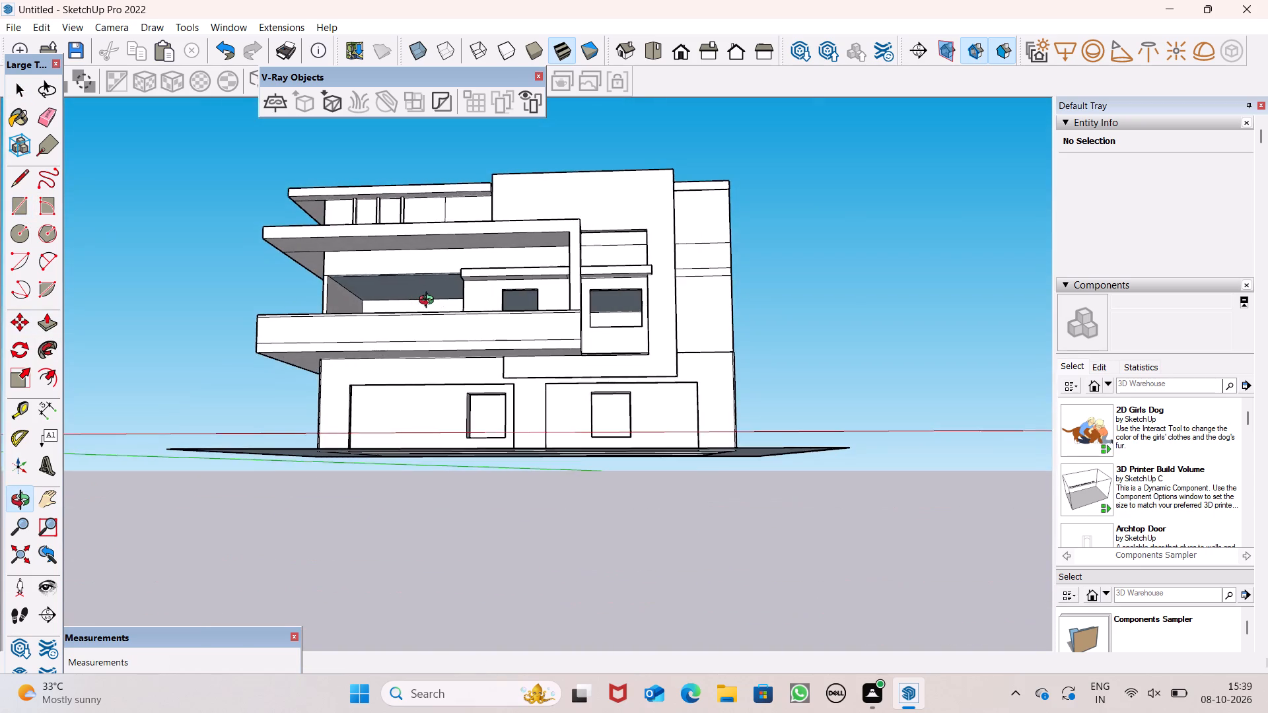
middle_click_drag(429, 302, 433, 320)
scroll(433, 320, "up", 1)
scroll(431, 399, "up", 1)
scroll(431, 399, "down", 1)
scroll(431, 405, "up", 11)
scroll(424, 447, "down", 1)
scroll(424, 447, "up", 1)
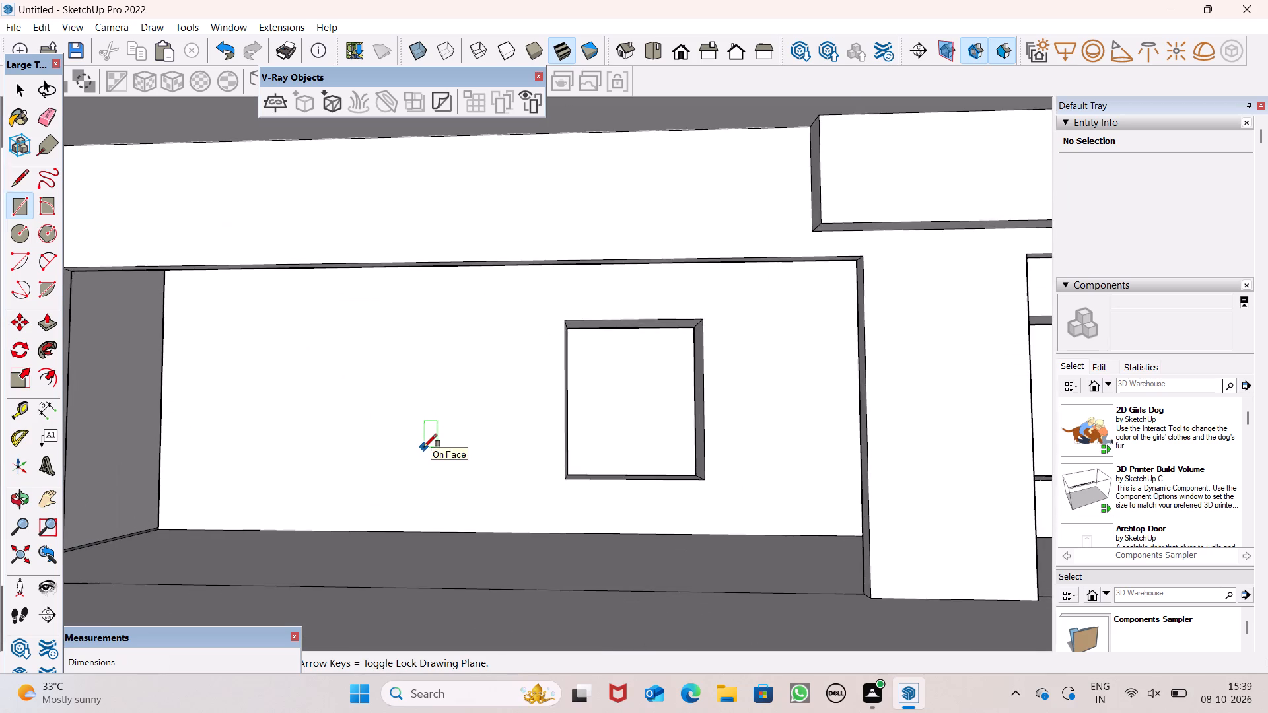
middle_click_drag(430, 461, 423, 431)
scroll(407, 490, "up", 1)
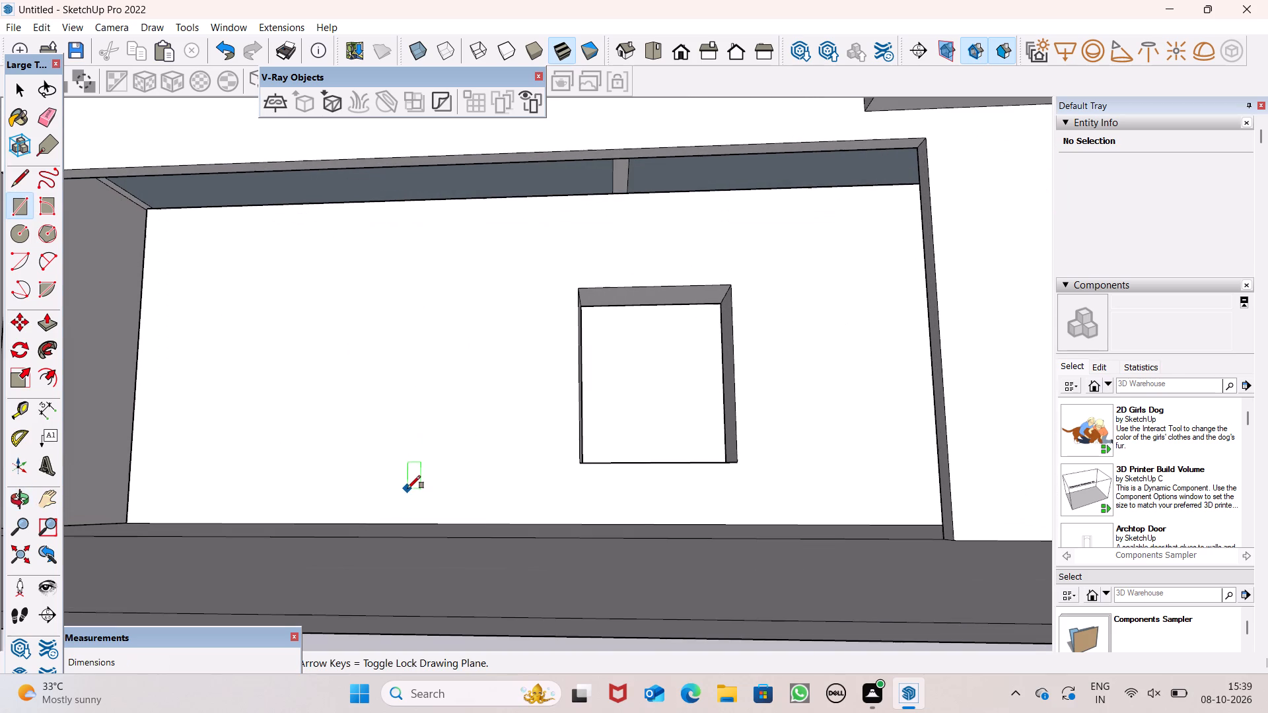
middle_click(411, 497)
scroll(423, 511, "up", 3)
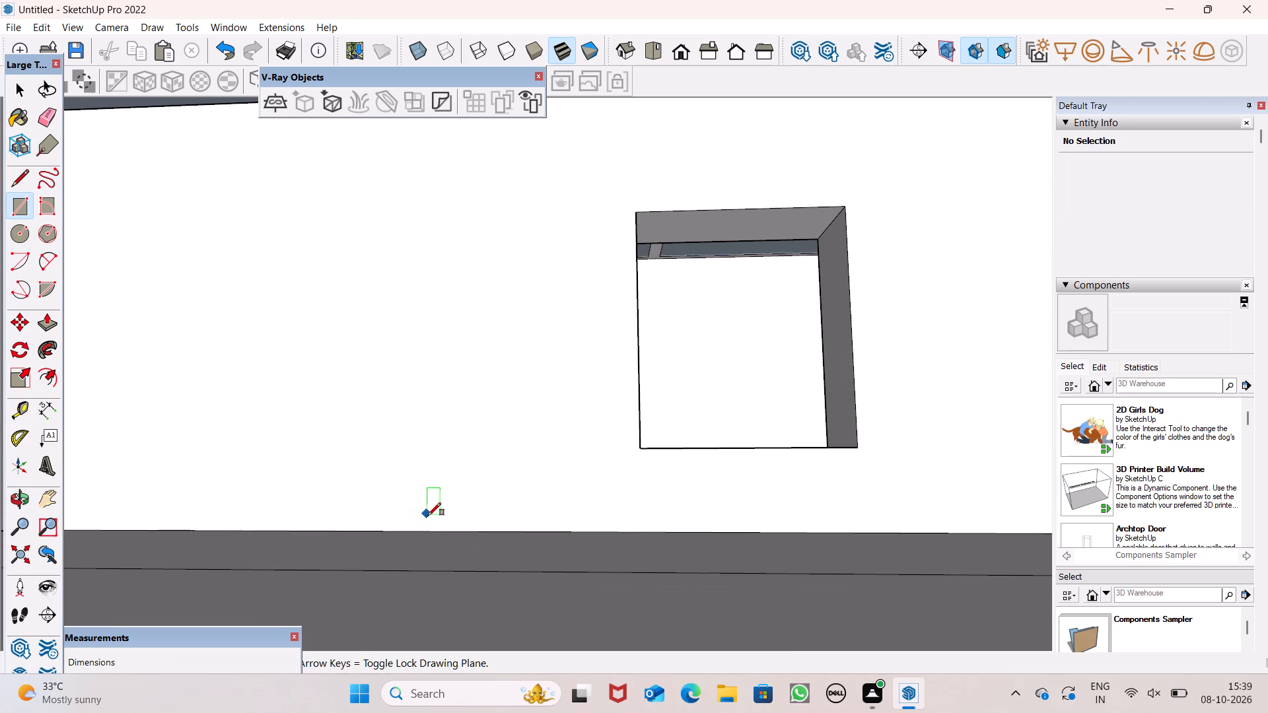
left_click(431, 529)
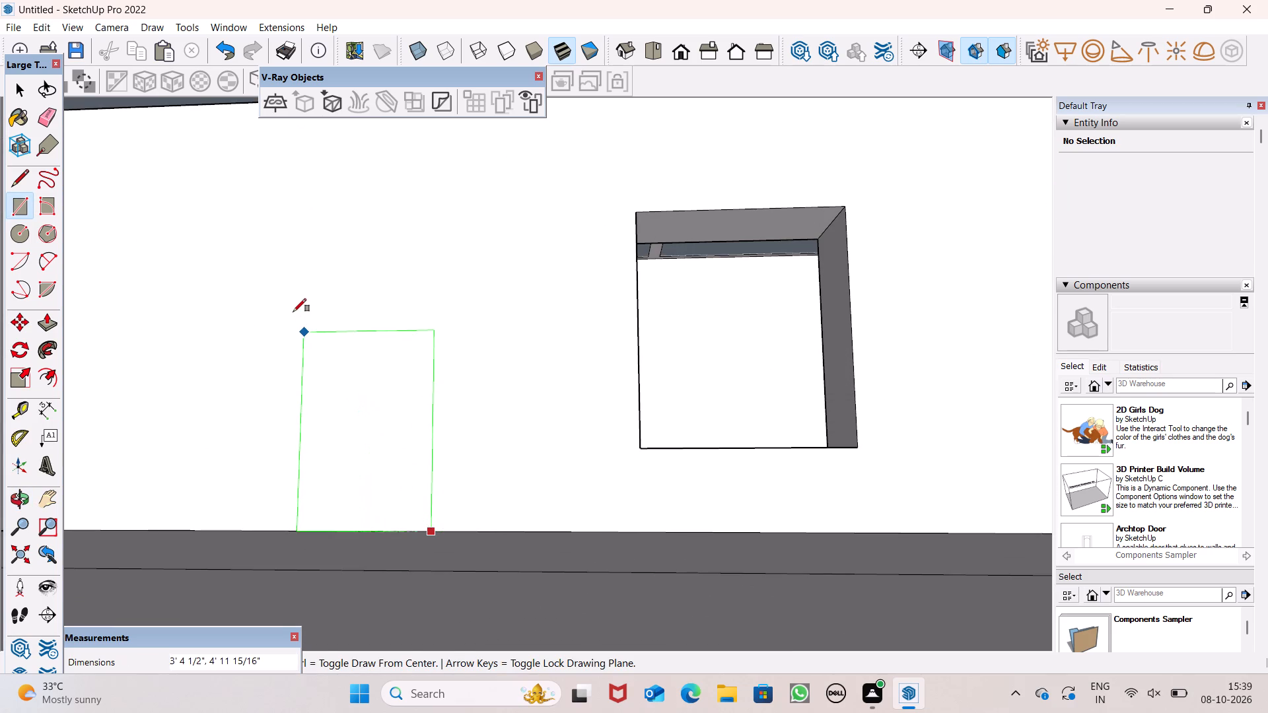
type("4',7'")
key("Return")
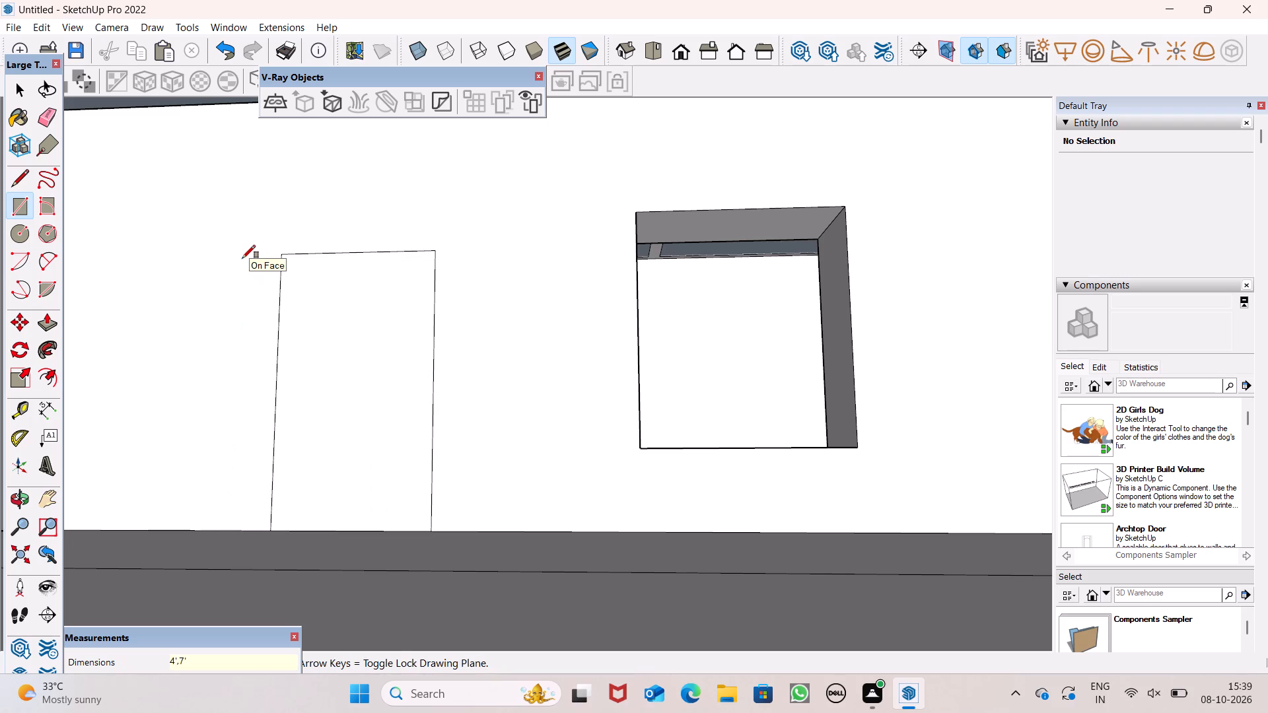
Push/Pull the ground-floor door rectangle back through the wall to cut an open doorway.
key("space")
left_click(52, 323)
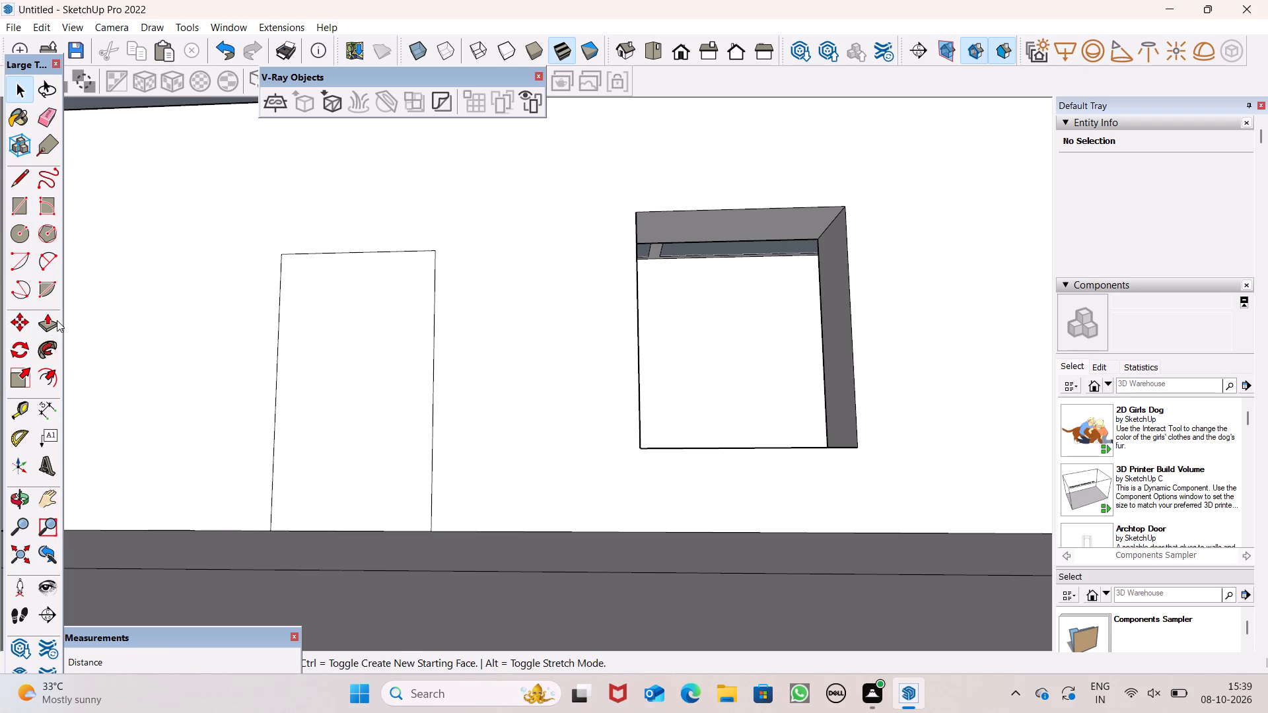
left_click_drag(340, 513, 382, 505)
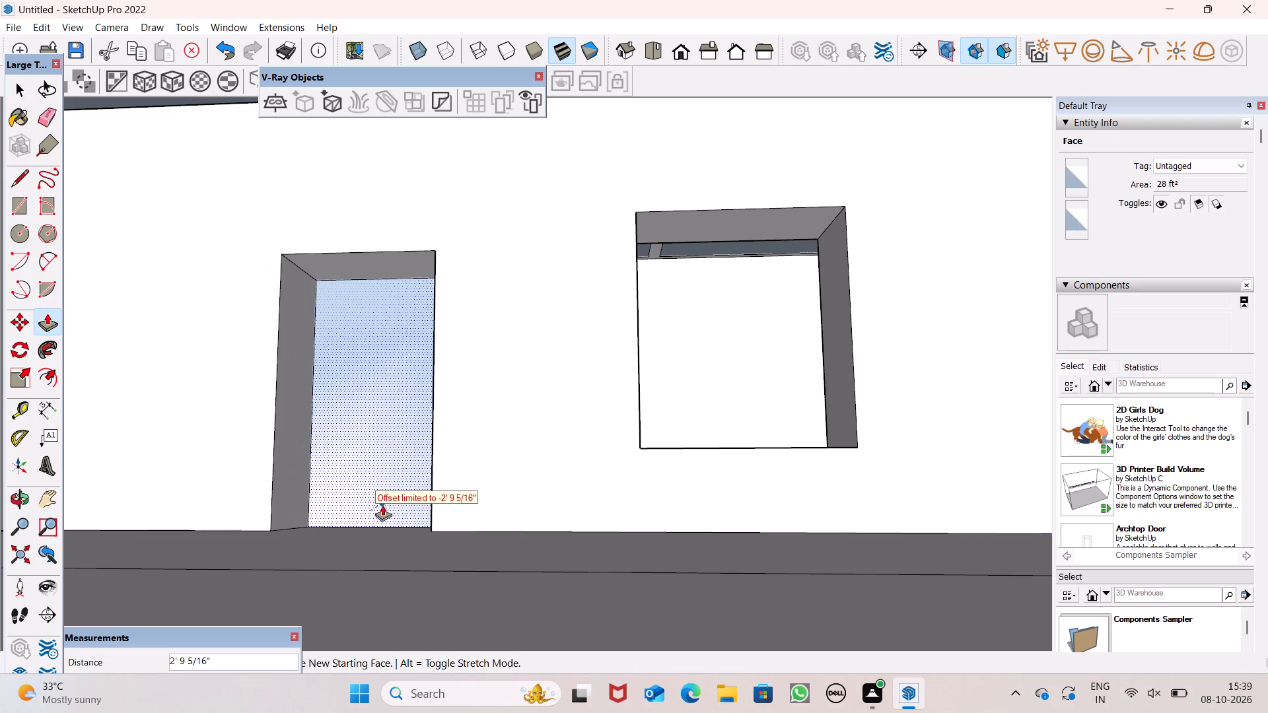
left_click_drag(382, 505, 382, 519)
scroll(348, 490, "down", 2)
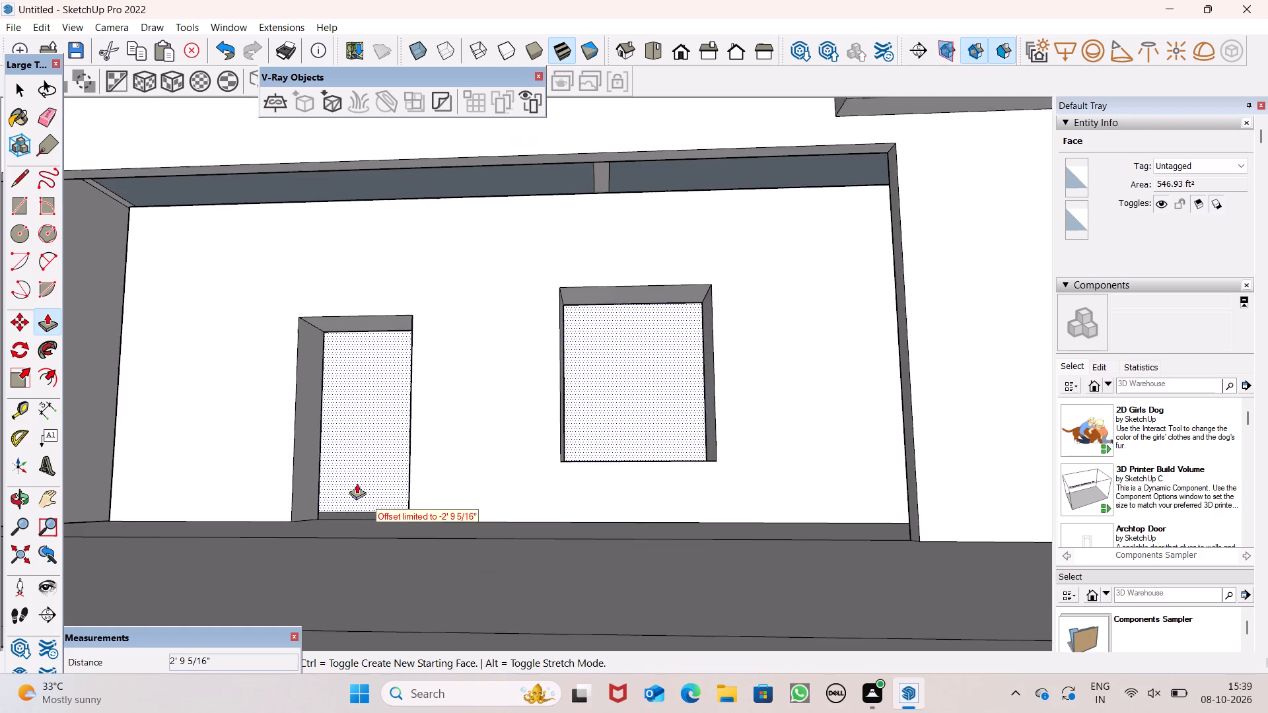
scroll(357, 483, "down", 5)
scroll(436, 360, "down", 5)
scroll(573, 380, "down", 2)
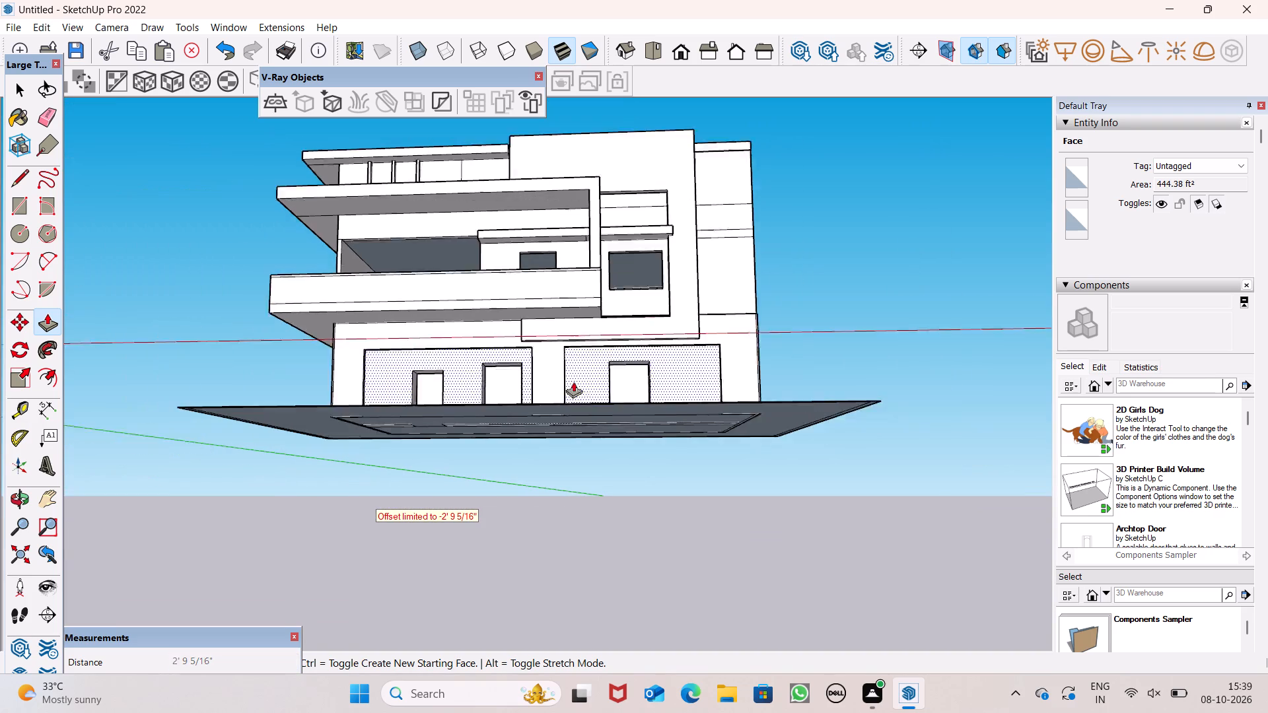
scroll(573, 382, "down", 2)
middle_click_drag(562, 419, 563, 541)
key("space")
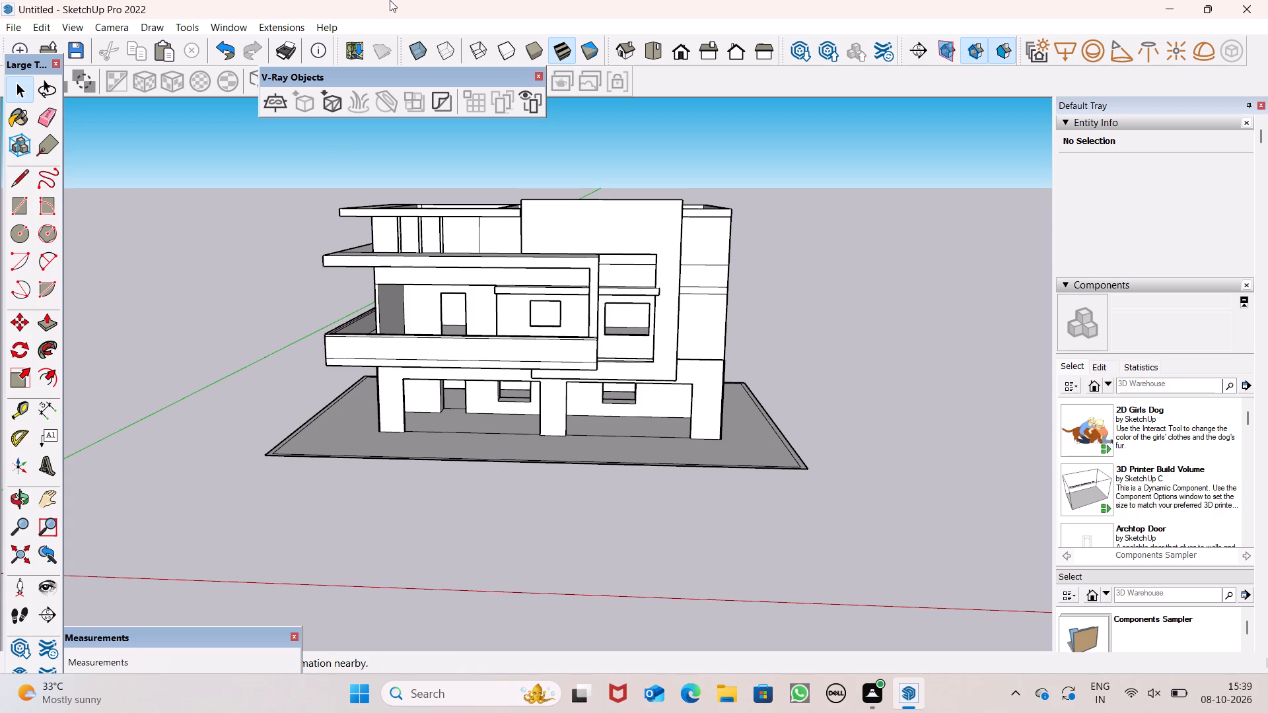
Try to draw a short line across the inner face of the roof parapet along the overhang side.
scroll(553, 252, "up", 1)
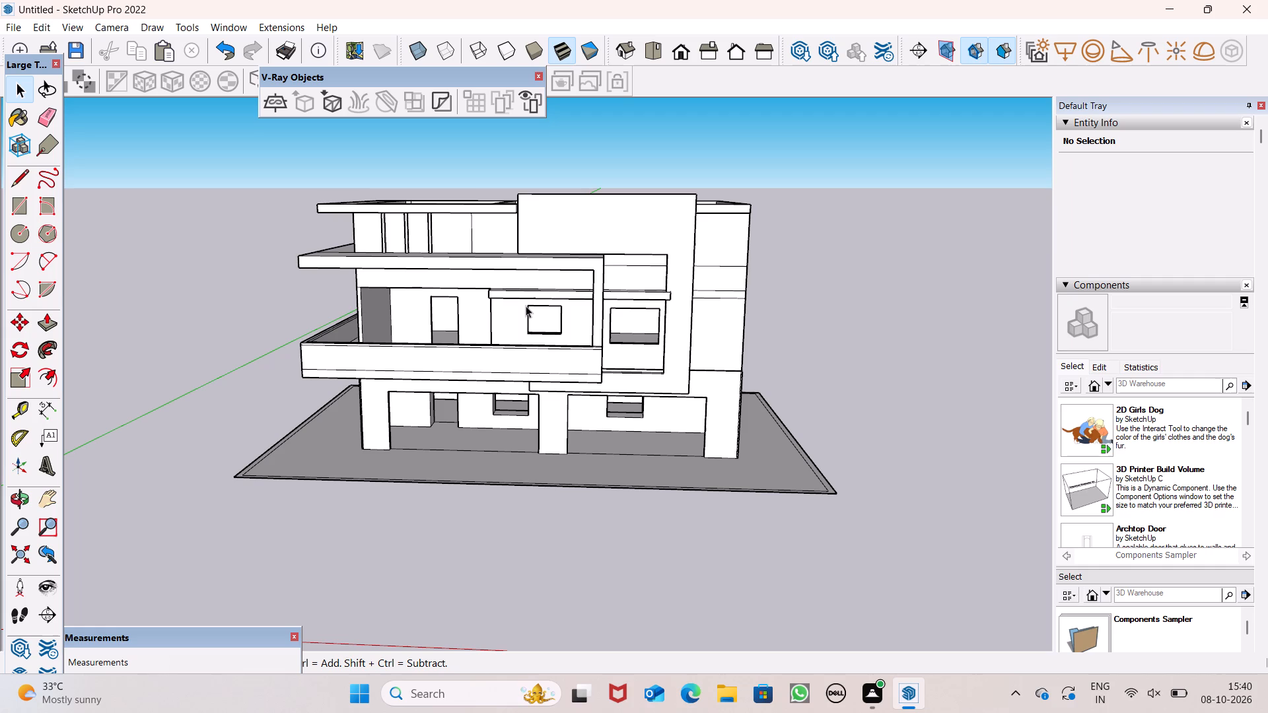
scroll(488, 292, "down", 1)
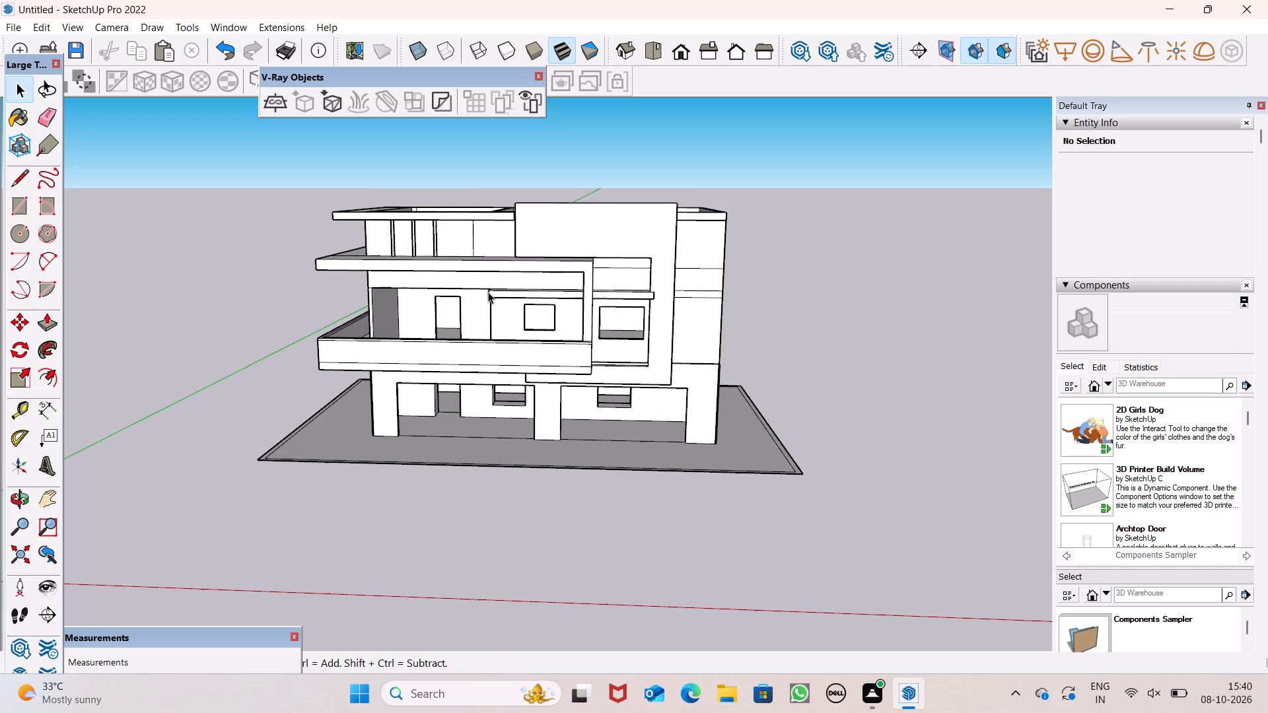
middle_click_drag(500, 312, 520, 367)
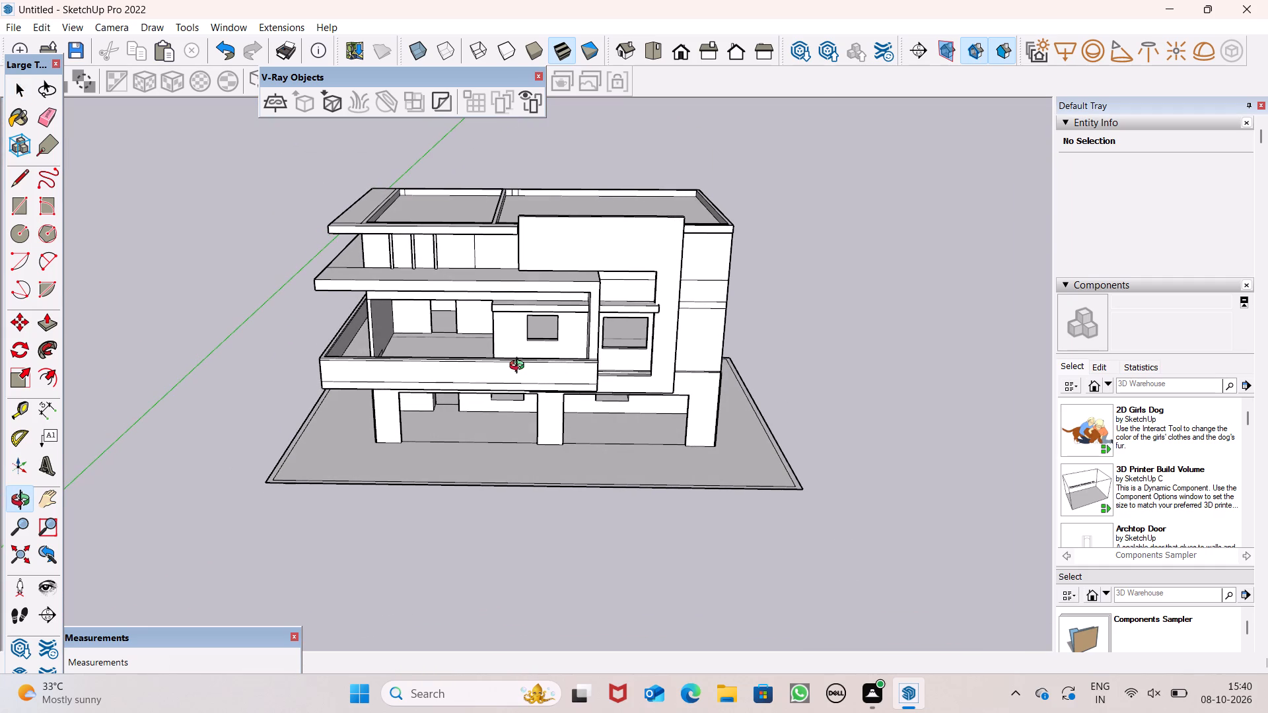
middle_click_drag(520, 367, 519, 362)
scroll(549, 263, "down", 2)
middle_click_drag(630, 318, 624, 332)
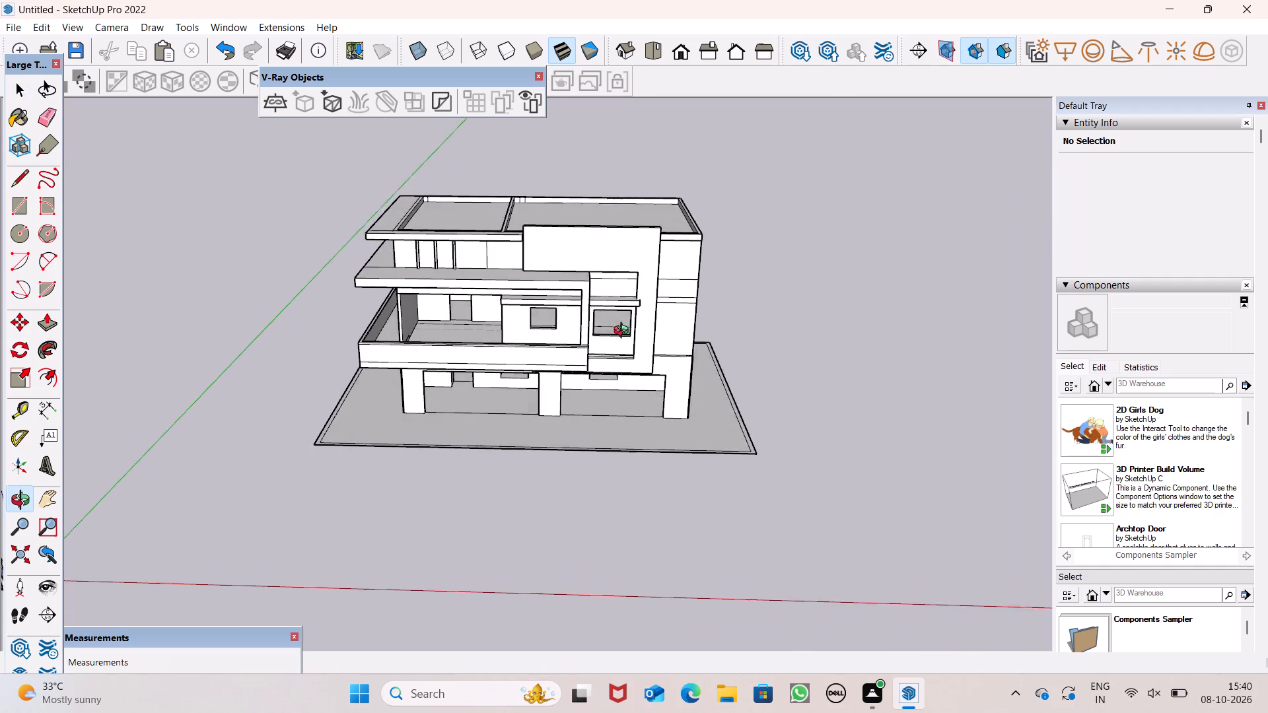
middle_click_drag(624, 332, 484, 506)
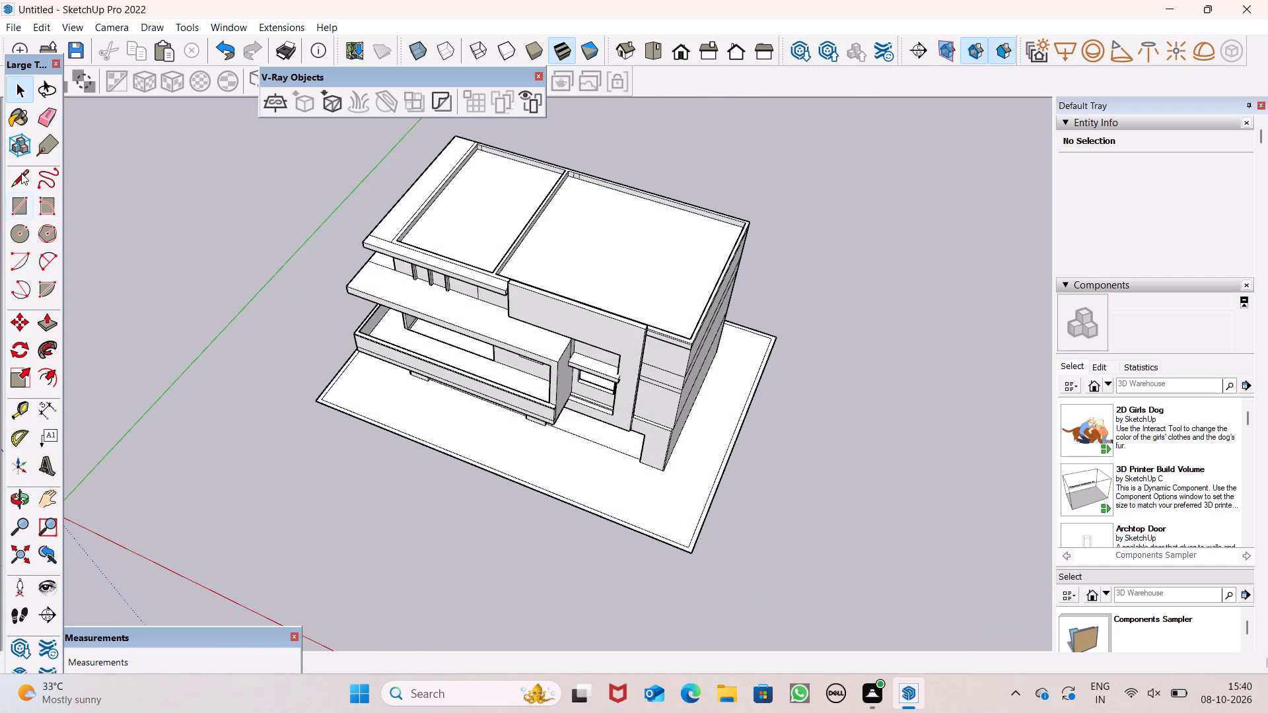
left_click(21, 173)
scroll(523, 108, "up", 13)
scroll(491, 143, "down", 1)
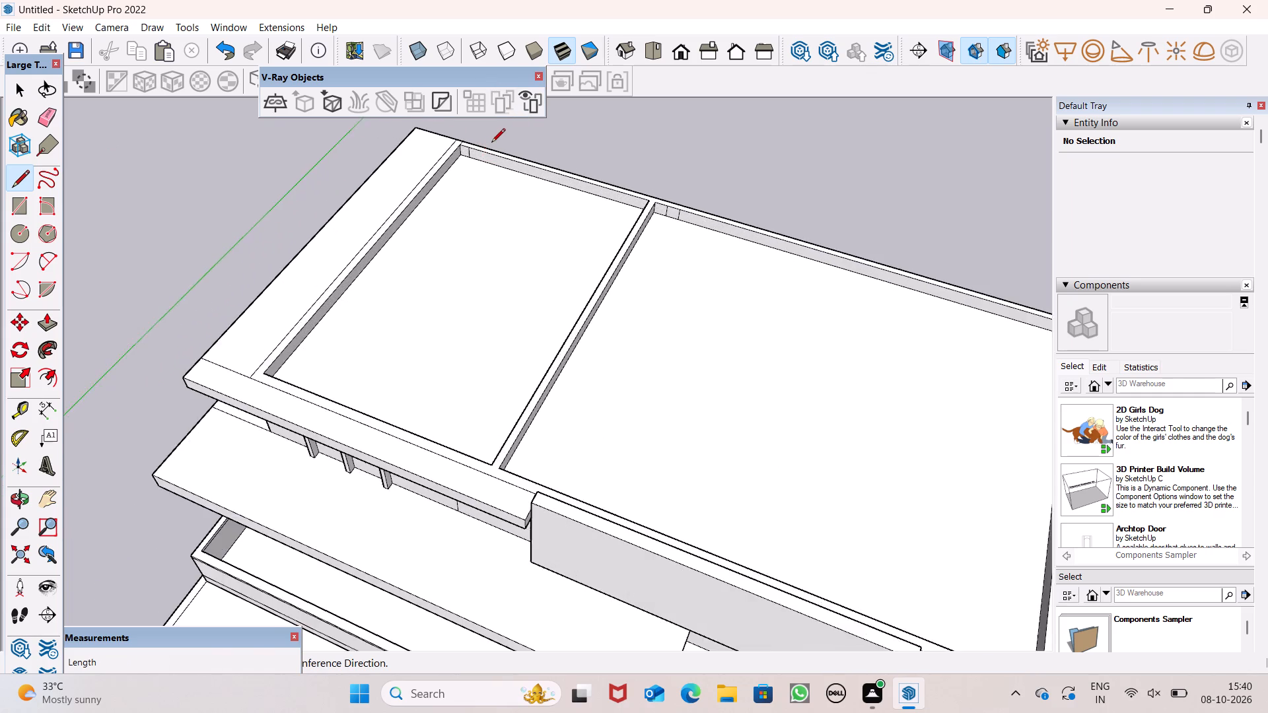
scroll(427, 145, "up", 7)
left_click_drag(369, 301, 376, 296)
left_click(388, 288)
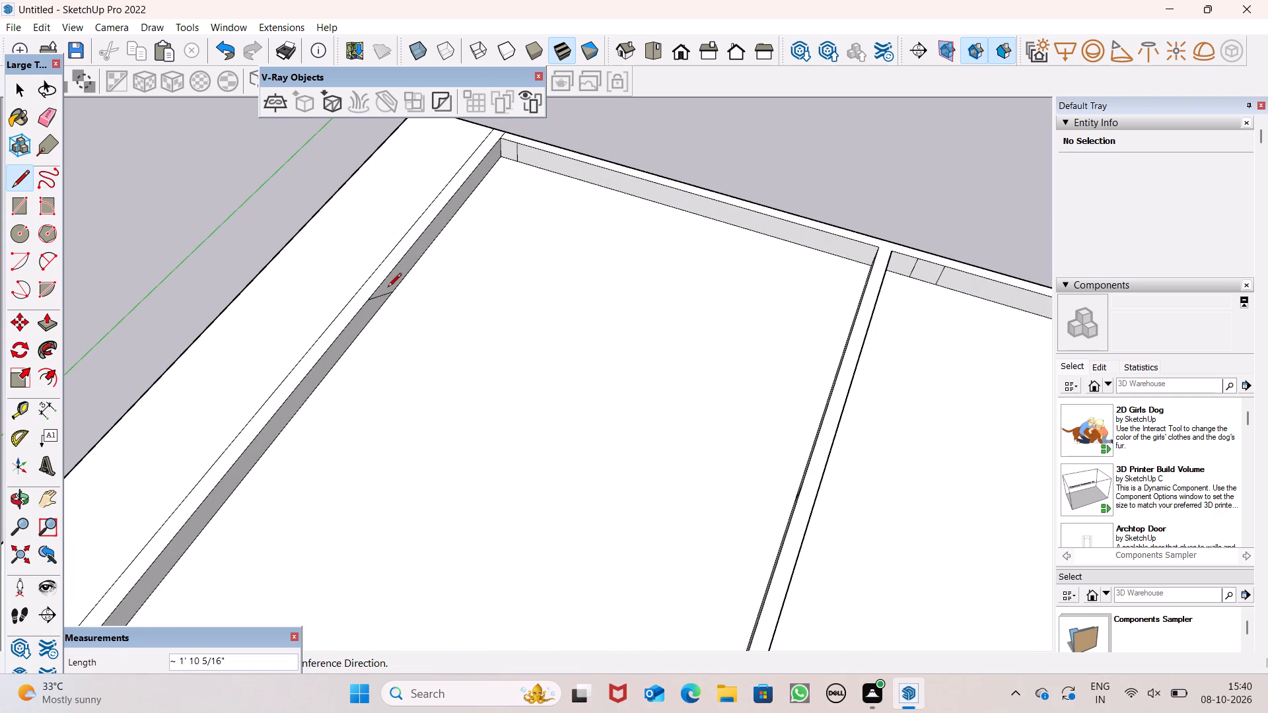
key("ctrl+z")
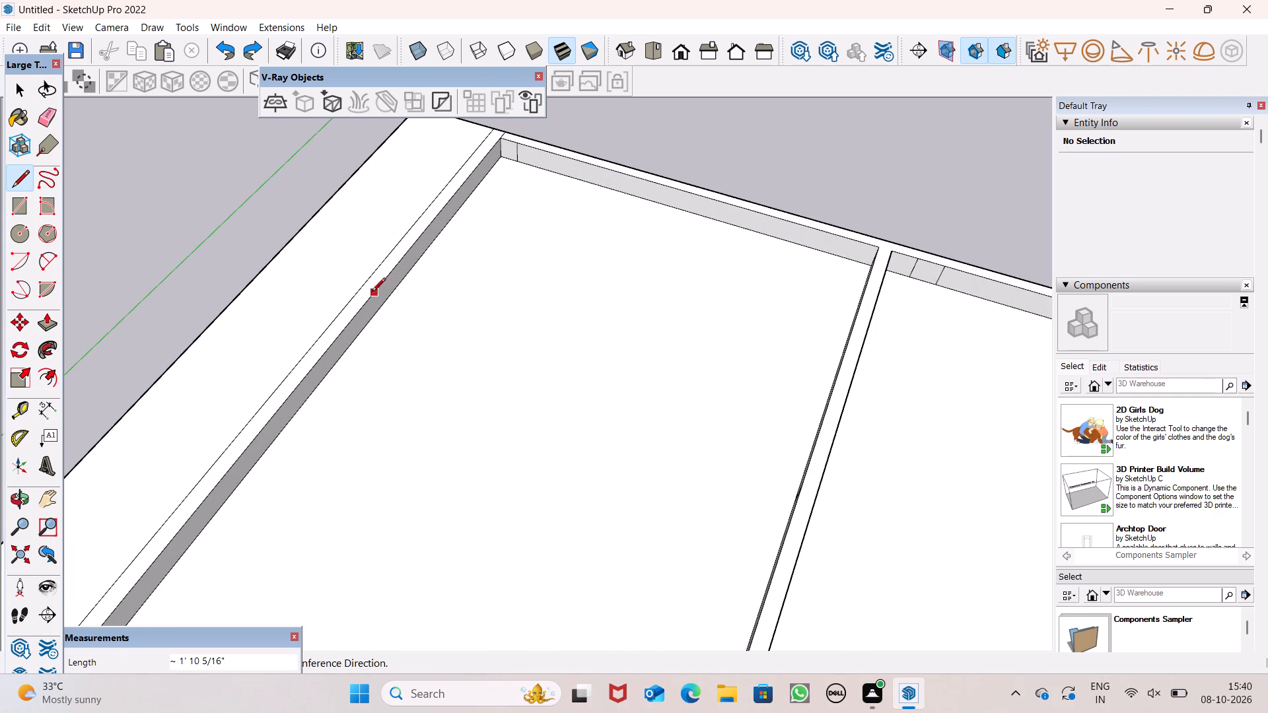
Draw short lines along the parapet's inner top edges to close both recessed roof bays with flush faces.
left_click(372, 292)
left_click(383, 281)
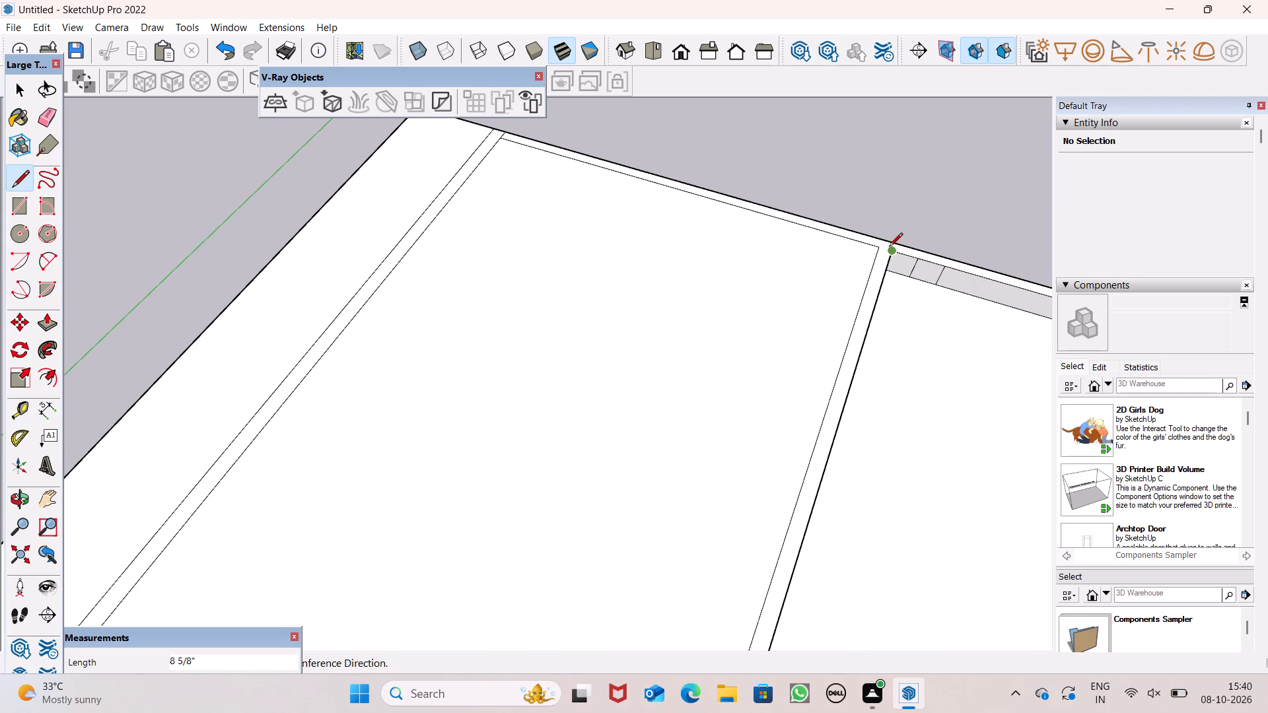
left_click(889, 248)
left_click(905, 256)
key("space")
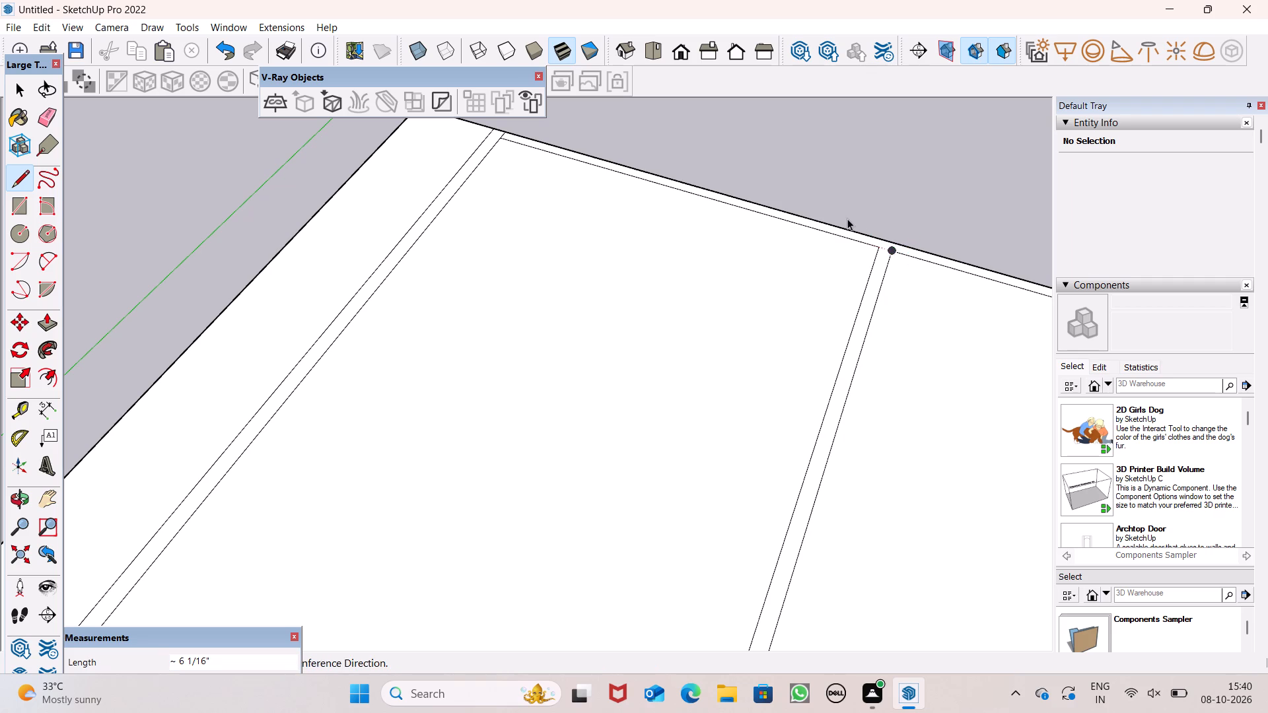
Erase the parapet outlines around the roof bay nearest the overhang, including the dividing lines between the two bays.
scroll(845, 228, "down", 8)
scroll(826, 222, "up", 1)
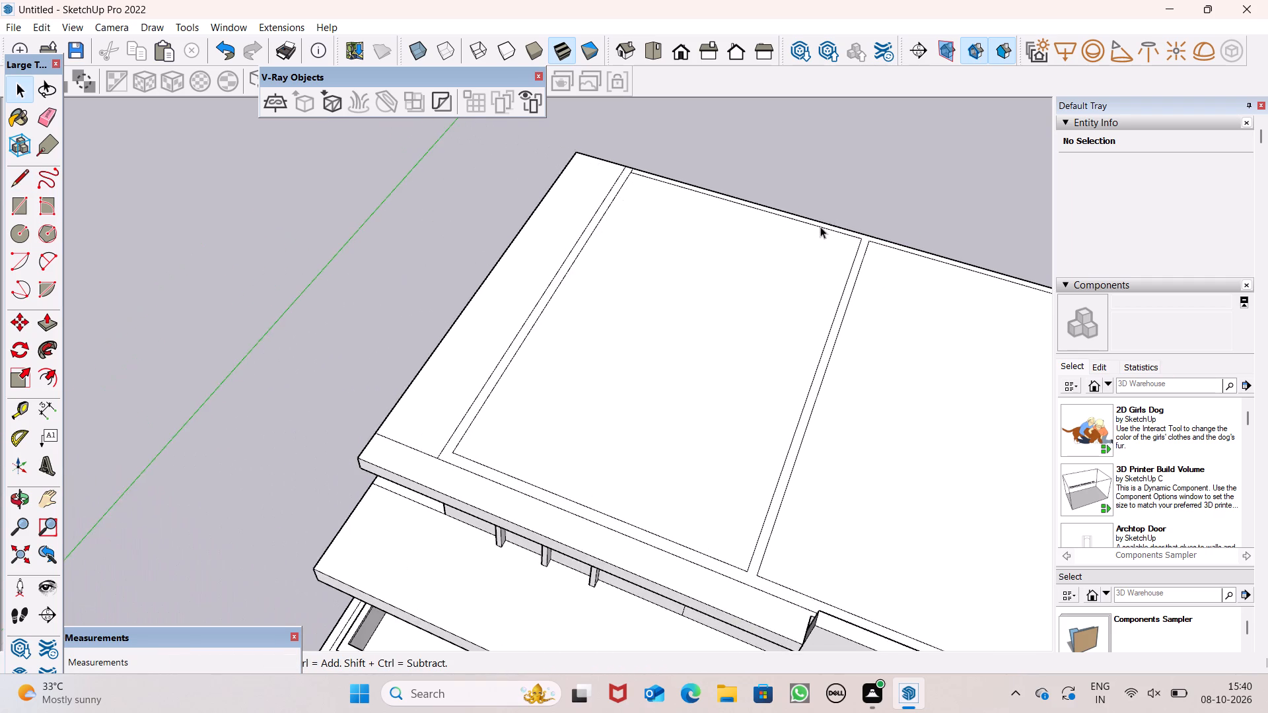
scroll(816, 234, "down", 4)
scroll(809, 246, "up", 1)
scroll(809, 247, "down", 5)
middle_click_drag(825, 323, 859, 201)
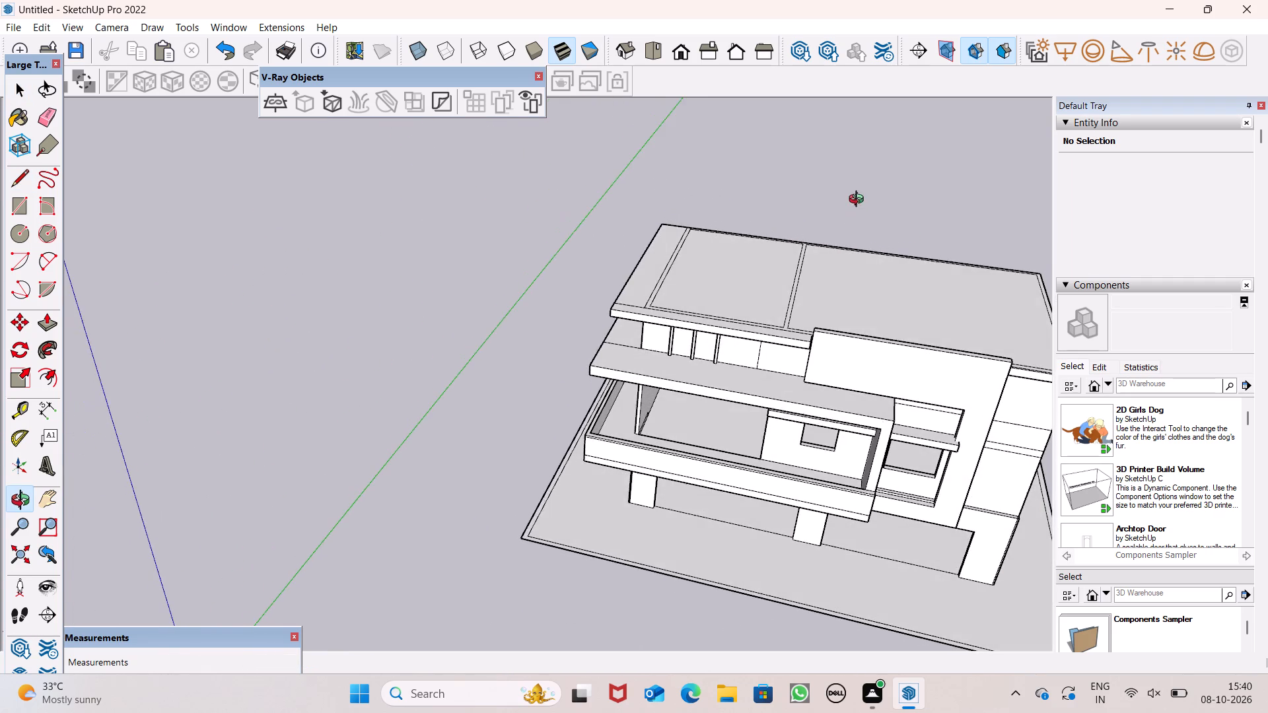
middle_click_drag(859, 201, 893, 113)
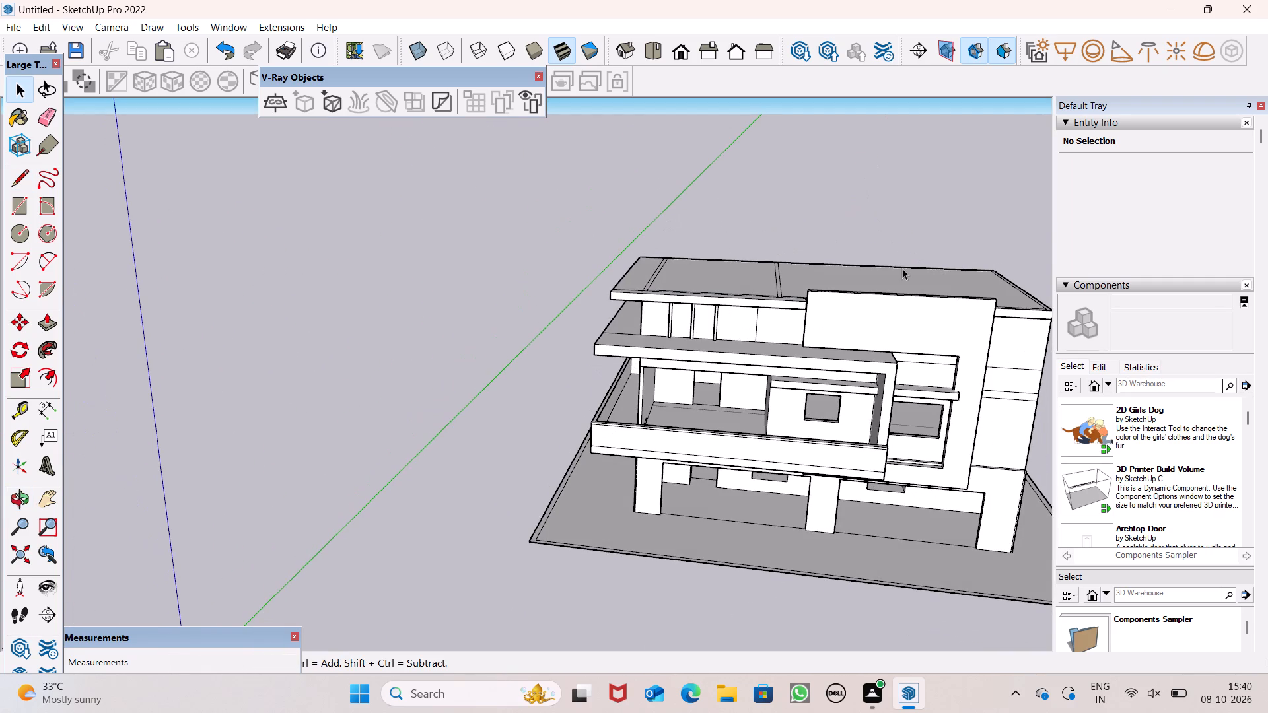
scroll(845, 286, "up", 4)
scroll(607, 303, "down", 2)
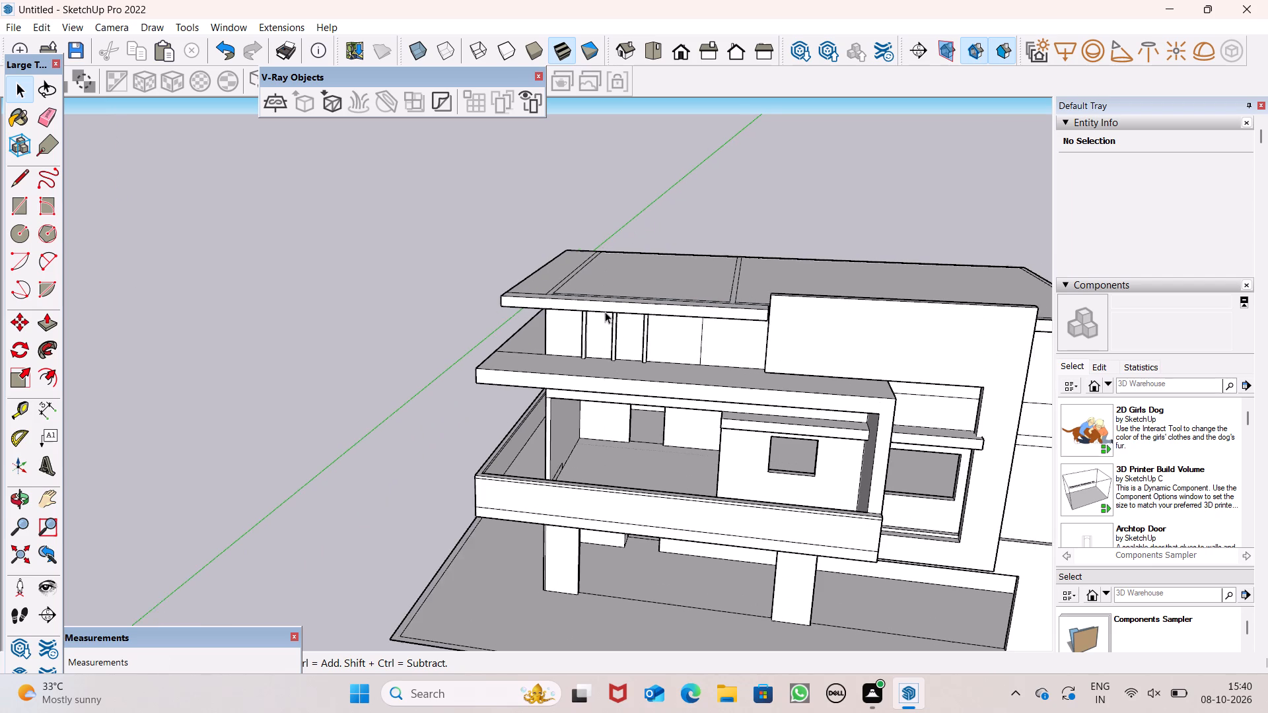
scroll(605, 312, "up", 1)
middle_click_drag(614, 314, 229, 496)
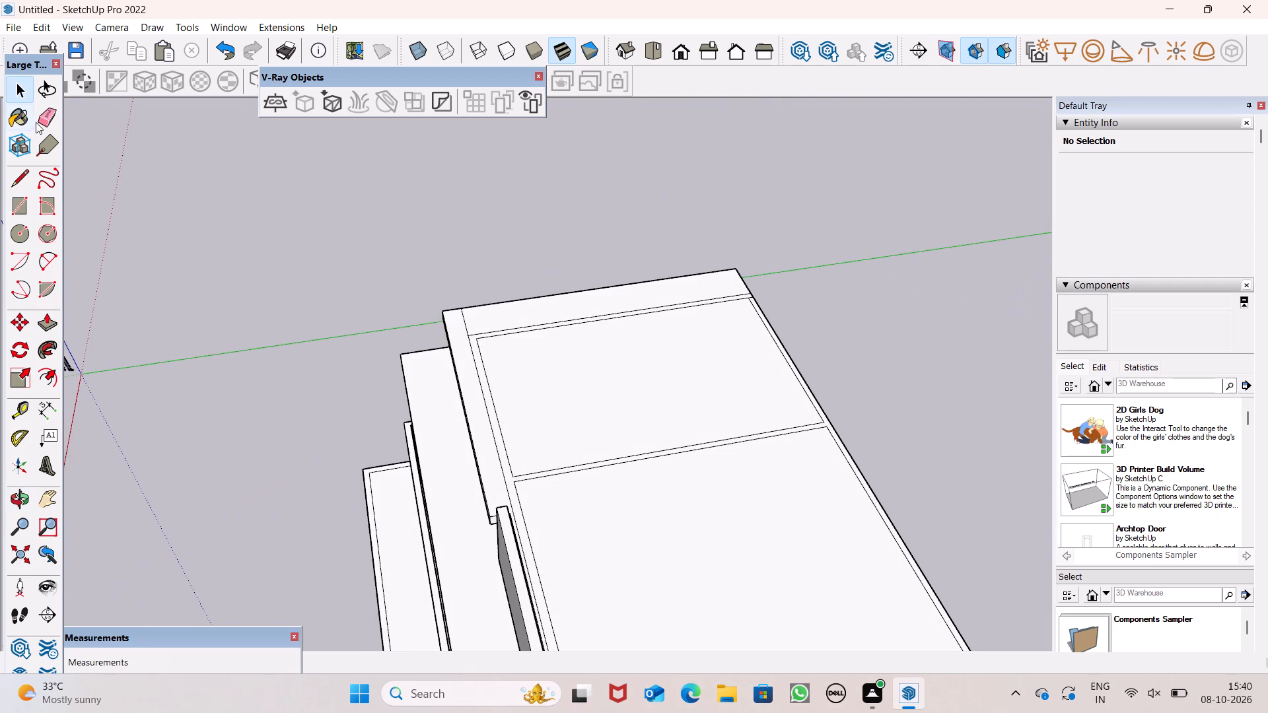
left_click(40, 121)
left_click_drag(489, 327, 491, 329)
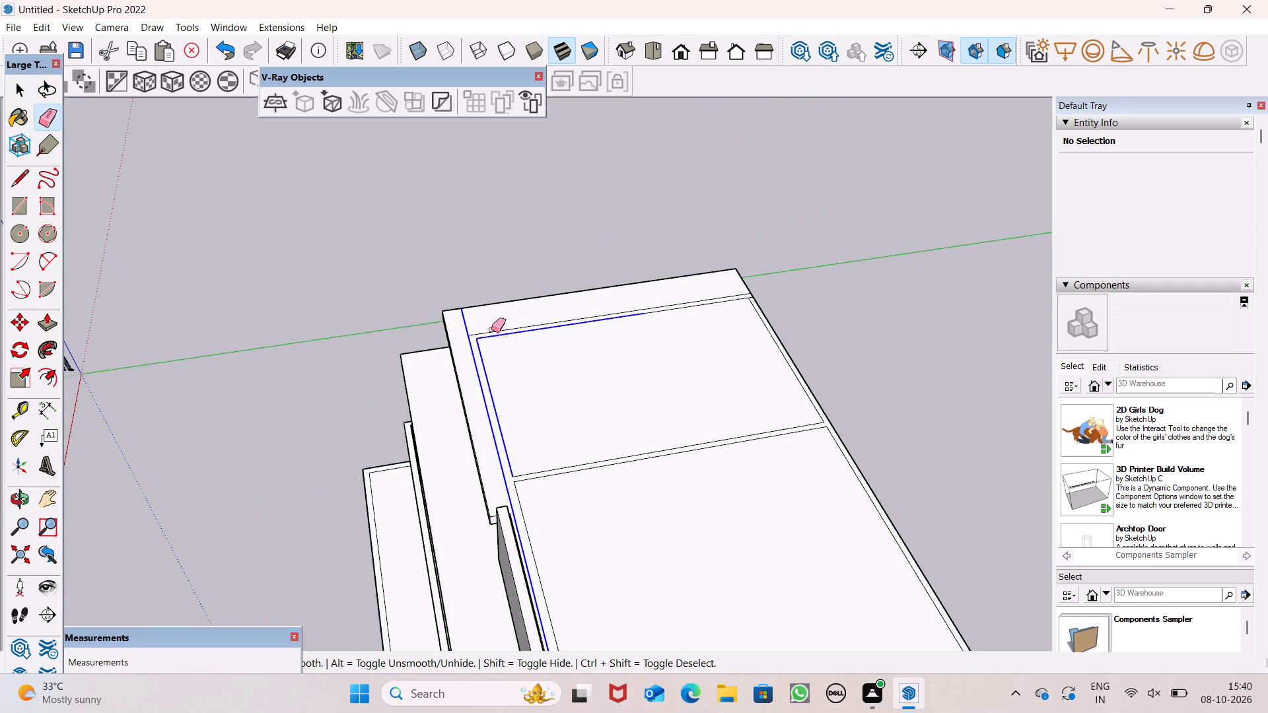
left_click_drag(491, 329, 573, 491)
scroll(590, 401, "down", 1)
left_click_drag(652, 317, 663, 364)
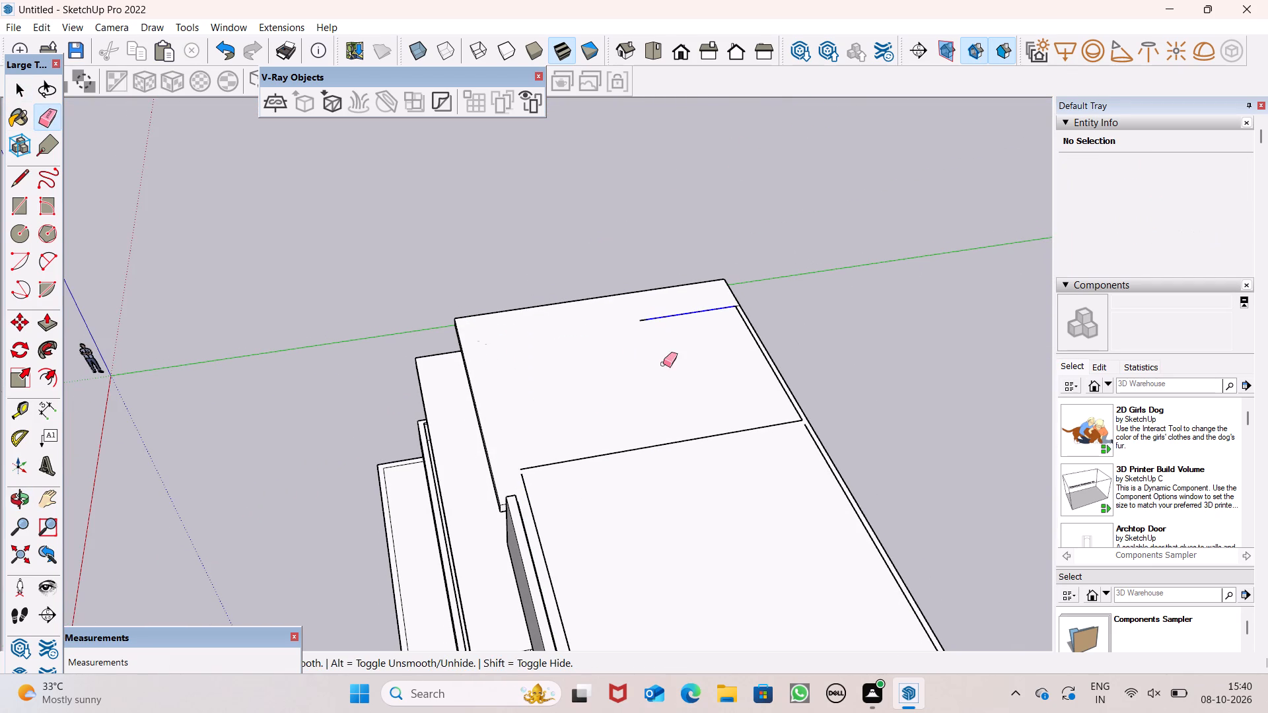
left_click_drag(663, 364, 649, 430)
left_click_drag(664, 314, 644, 320)
left_click_drag(641, 320, 632, 323)
left_click_drag(633, 323, 641, 325)
left_click_drag(703, 411, 711, 430)
Erase the remaining inner parapet line on the roof beside the raised projecting frame.
scroll(530, 308, "down", 8)
middle_click_drag(691, 480, 467, 467)
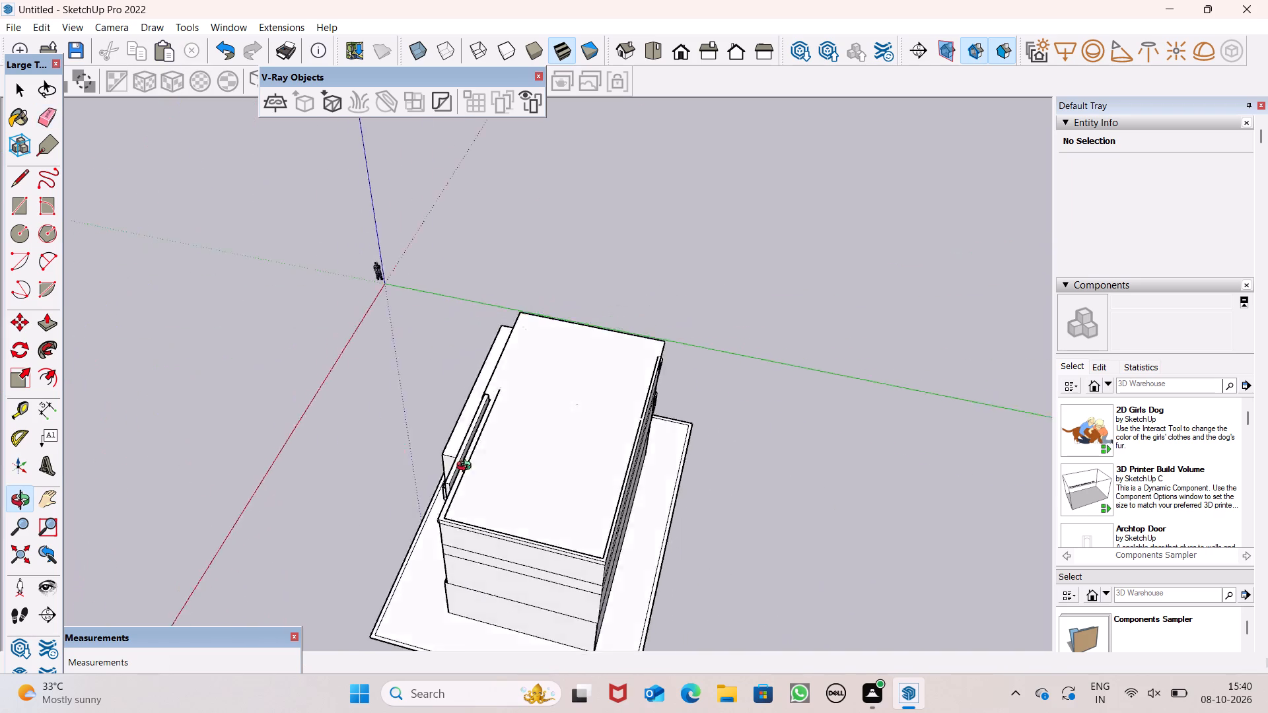
middle_click_drag(467, 467, 254, 419)
scroll(440, 424, "up", 6)
scroll(389, 362, "up", 1)
middle_click_drag(389, 365, 371, 464)
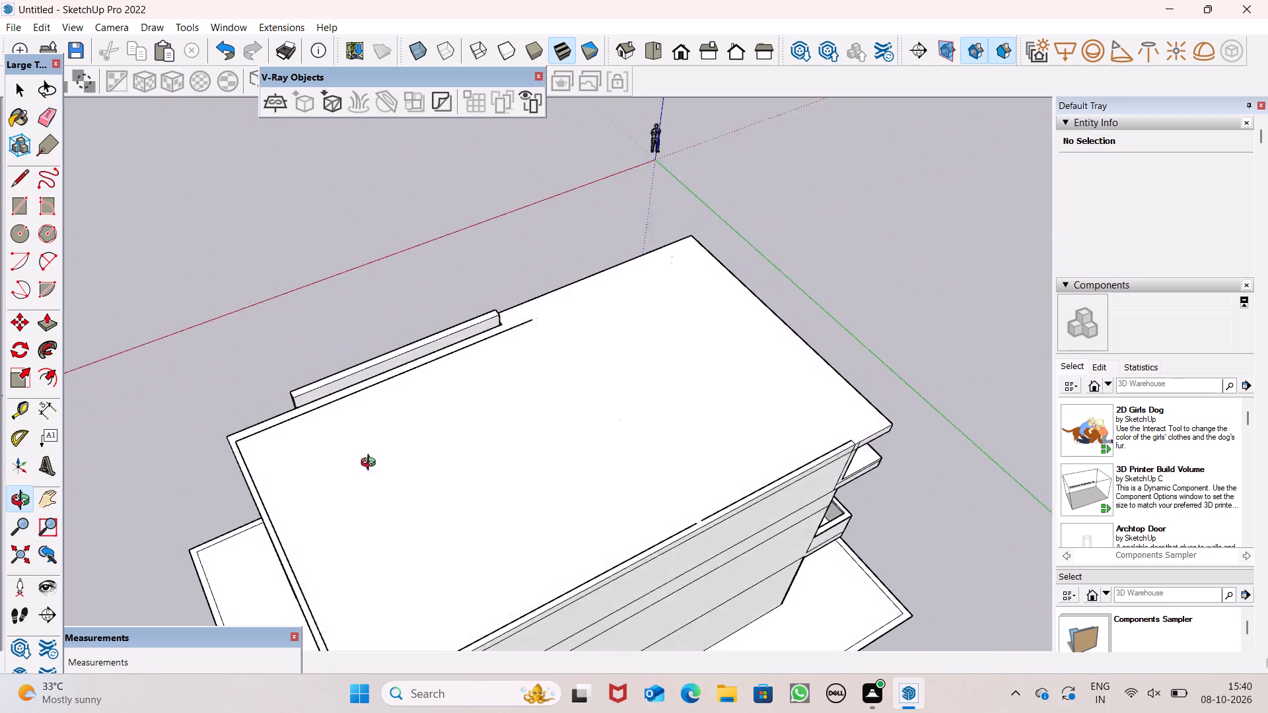
middle_click_drag(371, 464, 362, 452)
scroll(363, 475, "up", 1)
scroll(350, 389, "up", 7)
left_click_drag(353, 364, 353, 374)
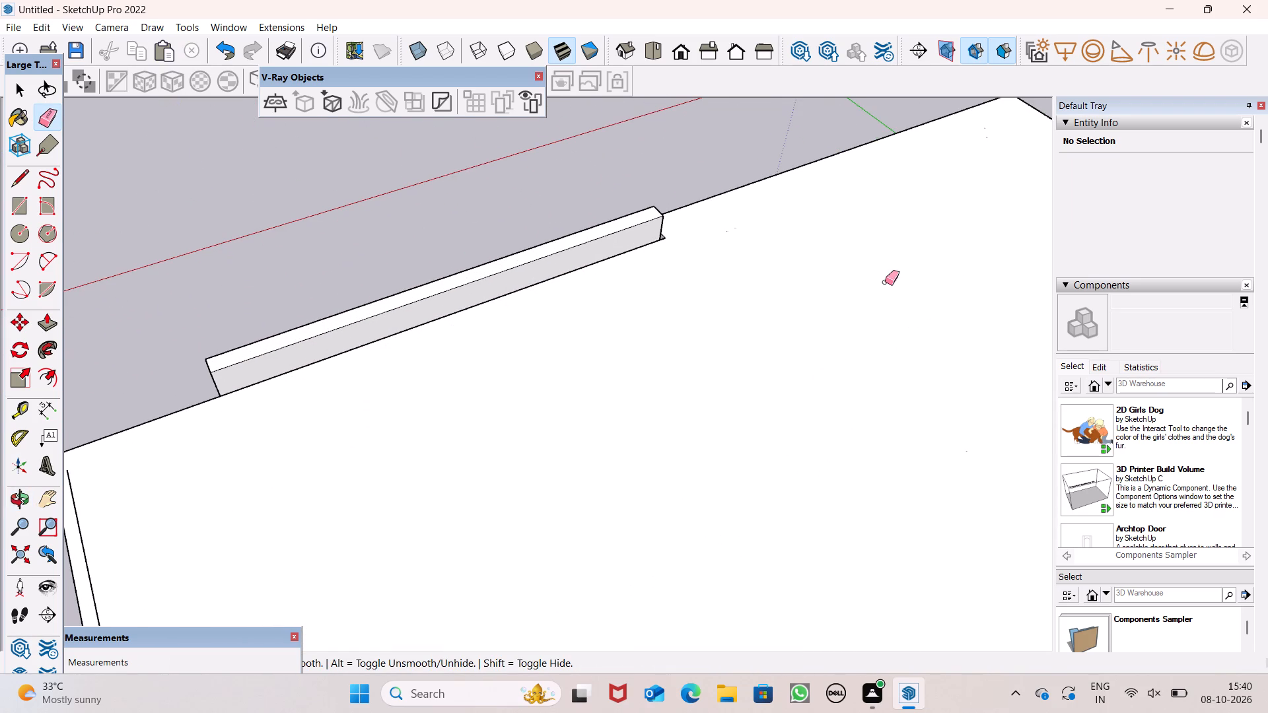
Erase the inner parapet lines meeting at the rear roof corner opposite the overhang.
scroll(794, 238, "down", 9)
middle_click_drag(793, 397, 613, 413)
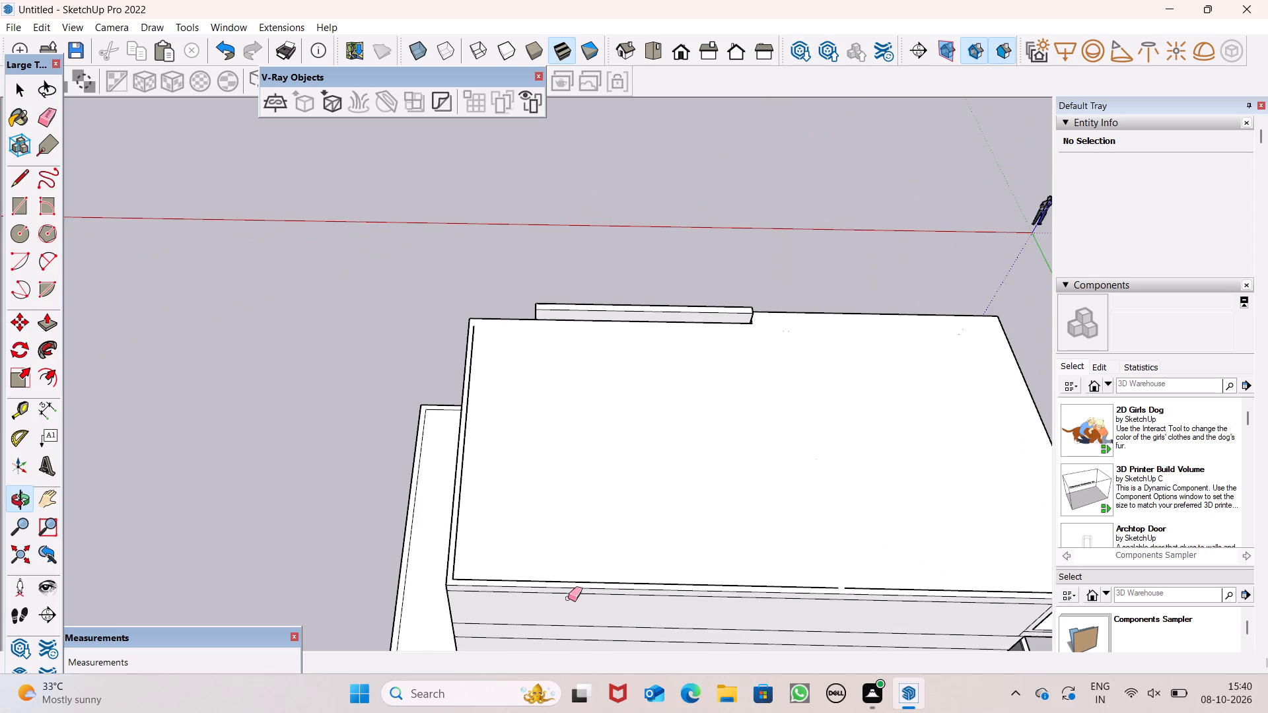
scroll(471, 602, "up", 12)
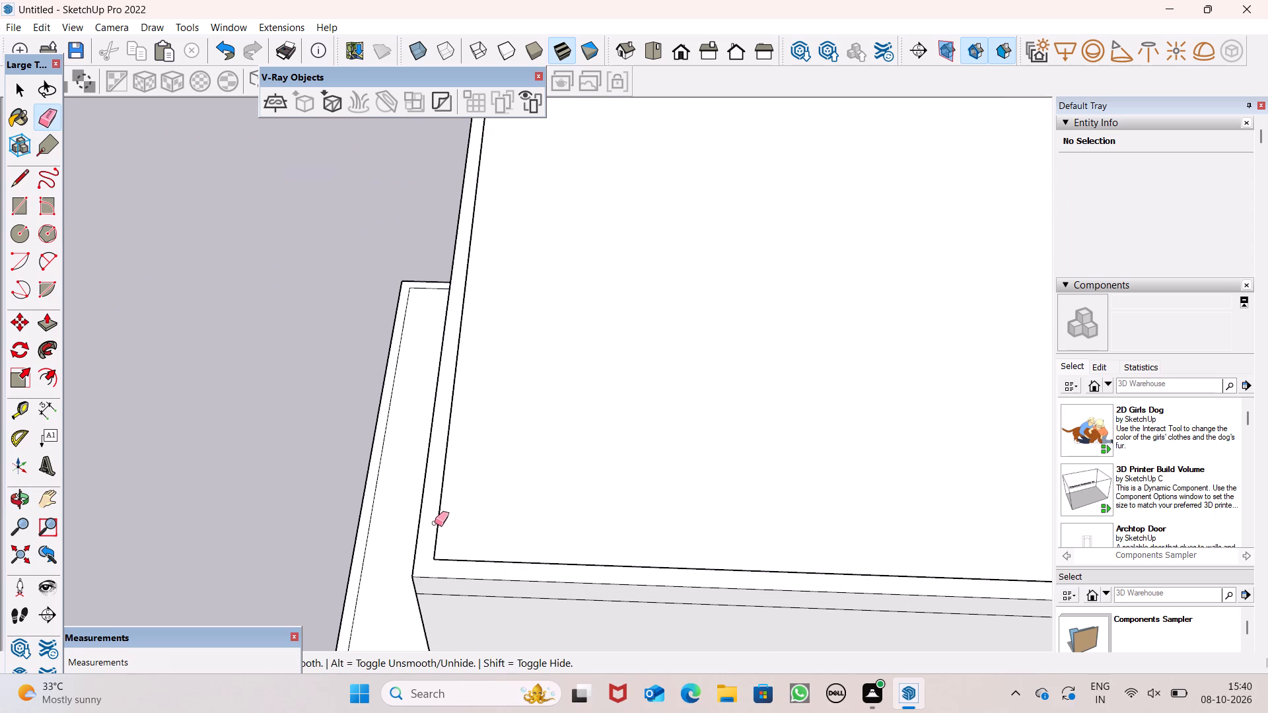
left_click(435, 523)
left_click_drag(439, 524, 448, 549)
left_click(449, 553)
left_click(449, 558)
Erase the leftover short line segments partway along the rear edge of the roof.
scroll(522, 410, "down", 10)
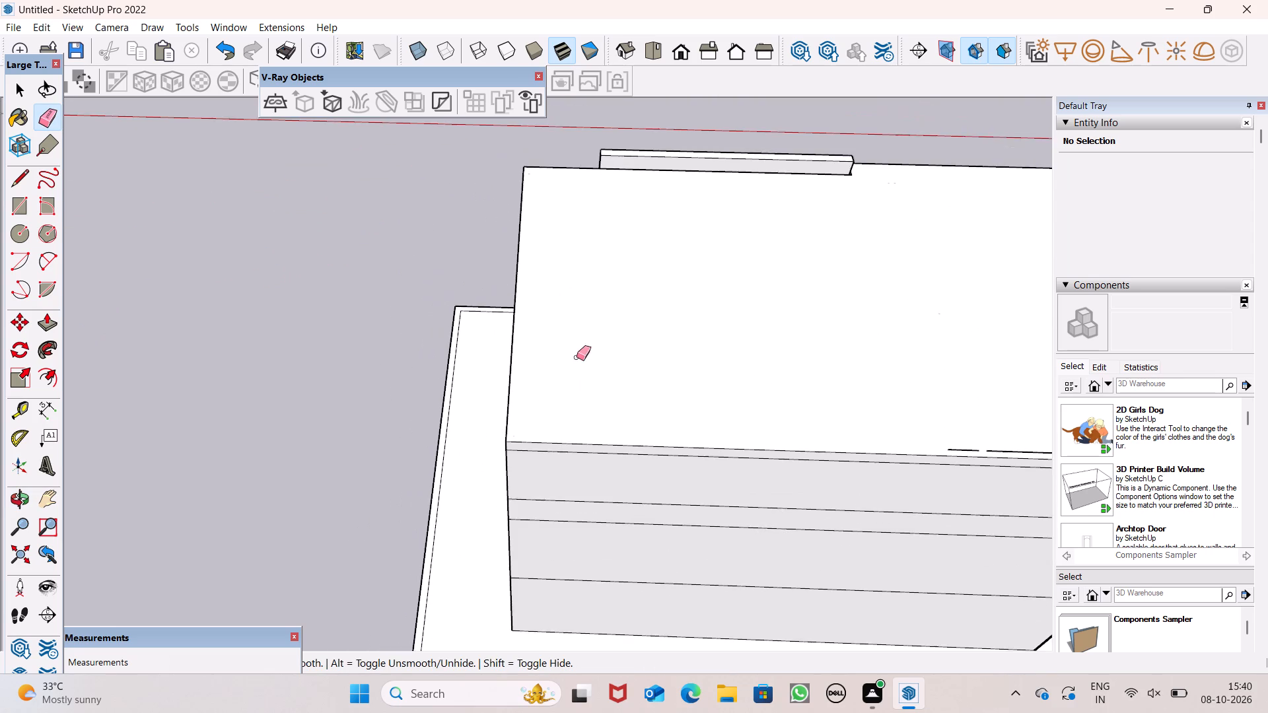
scroll(520, 349, "down", 3)
scroll(958, 414, "up", 5)
scroll(800, 432, "down", 1)
scroll(800, 432, "up", 1)
scroll(800, 432, "down", 1)
scroll(800, 432, "up", 5)
middle_click(800, 432)
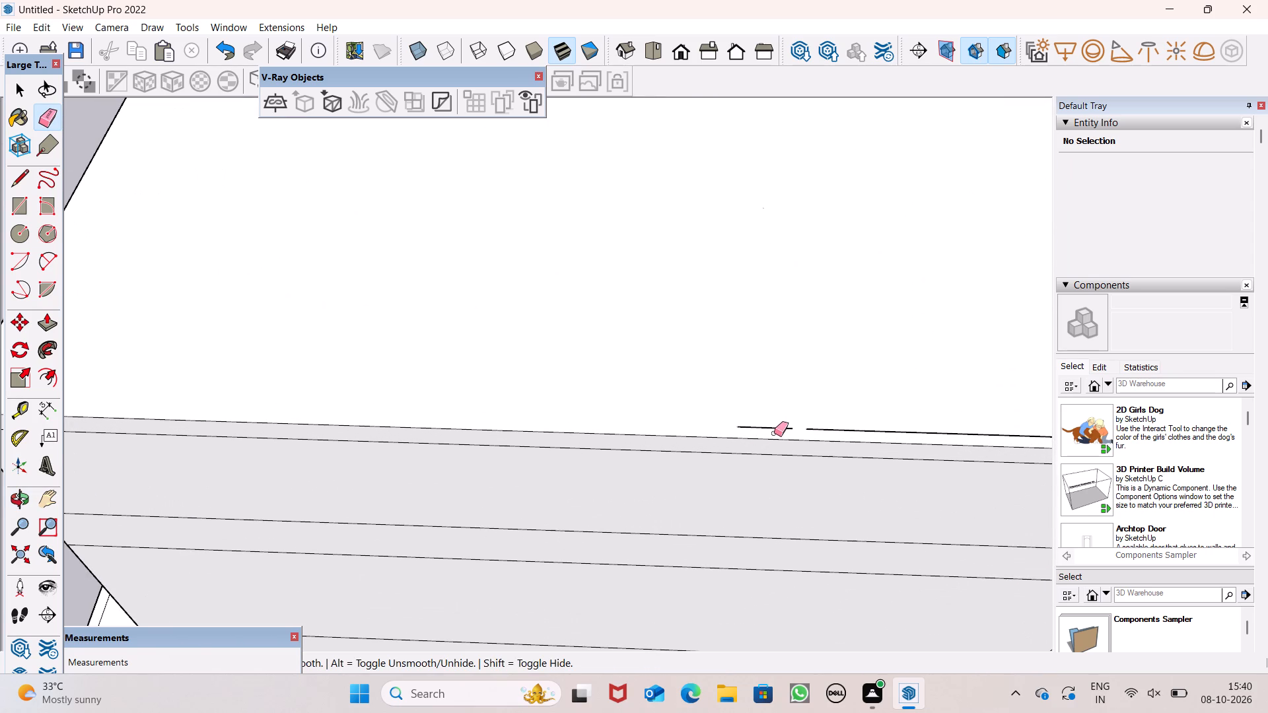
left_click(765, 433)
double_click(768, 428)
left_click_drag(799, 426, 835, 426)
left_click_drag(792, 426, 784, 426)
left_click_drag(781, 426, 780, 426)
left_click_drag(780, 426, 827, 424)
Erase the small stray corner lines on the roof top at the overhang end of the rear edge.
scroll(725, 347, "down", 7)
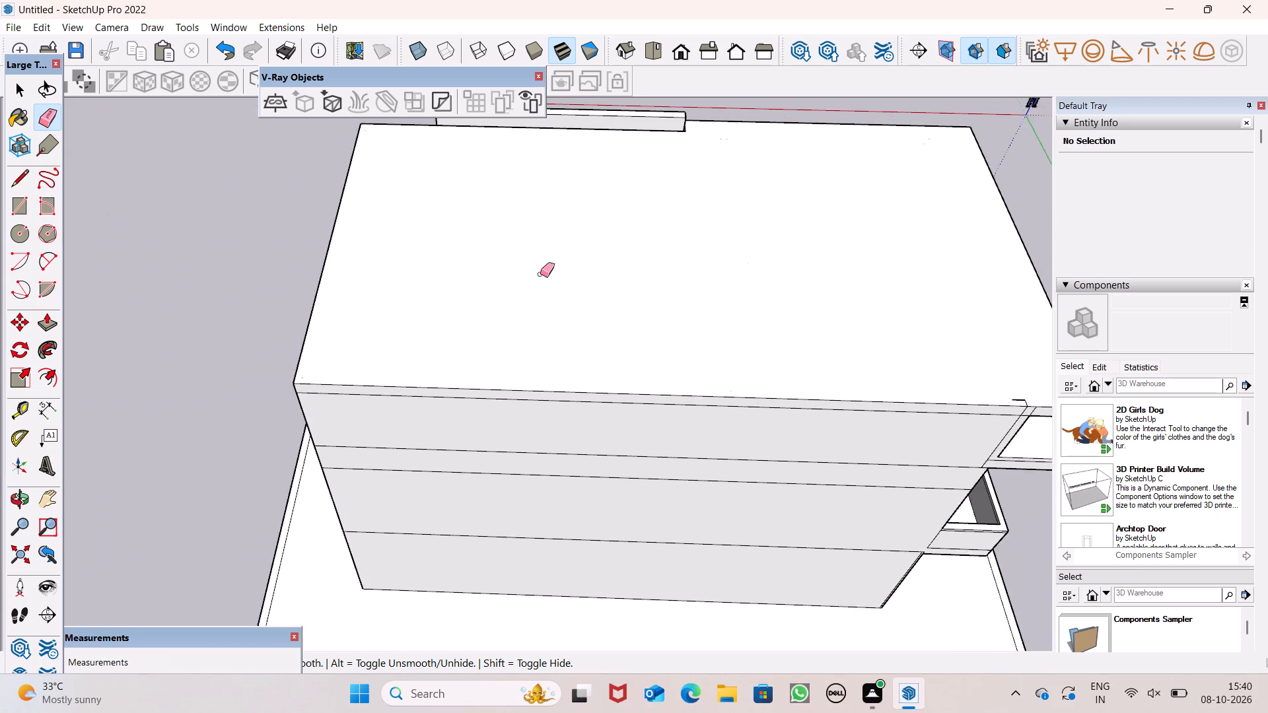
scroll(540, 274, "down", 4)
scroll(1047, 356, "up", 4)
scroll(847, 371, "up", 8)
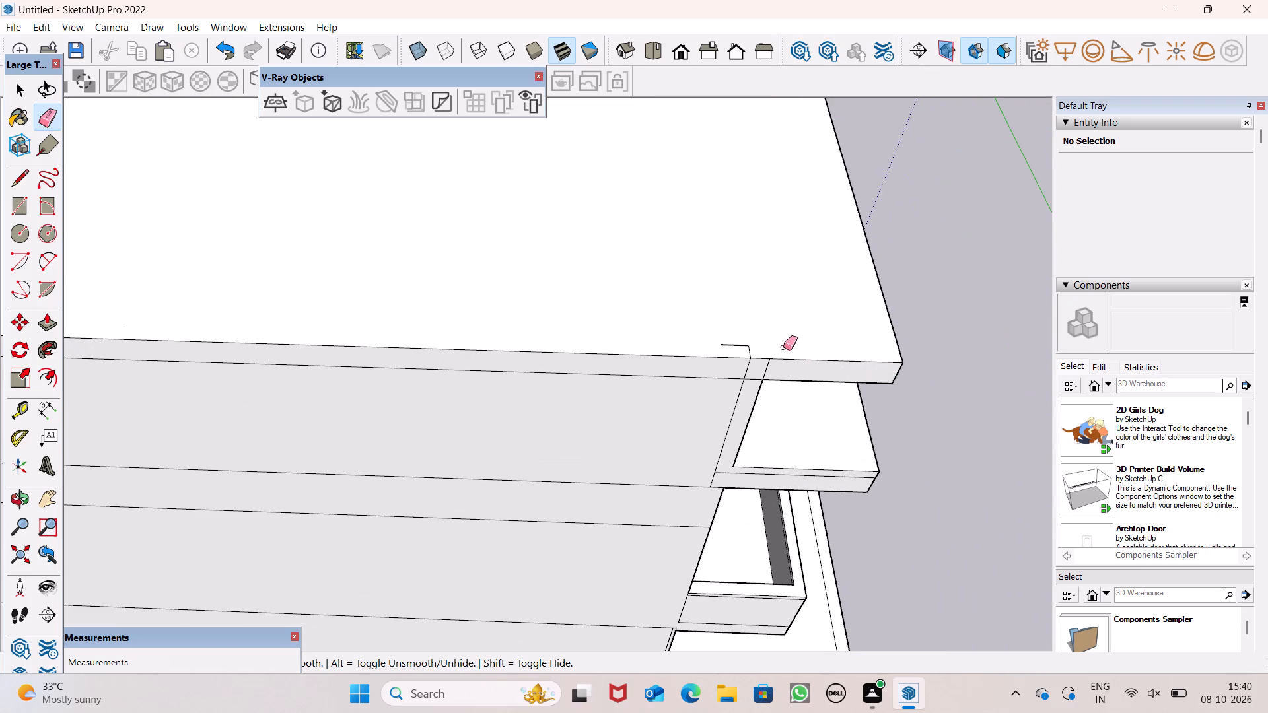
scroll(766, 347, "down", 1)
scroll(766, 347, "up", 13)
left_click(750, 333)
left_click_drag(800, 346, 800, 353)
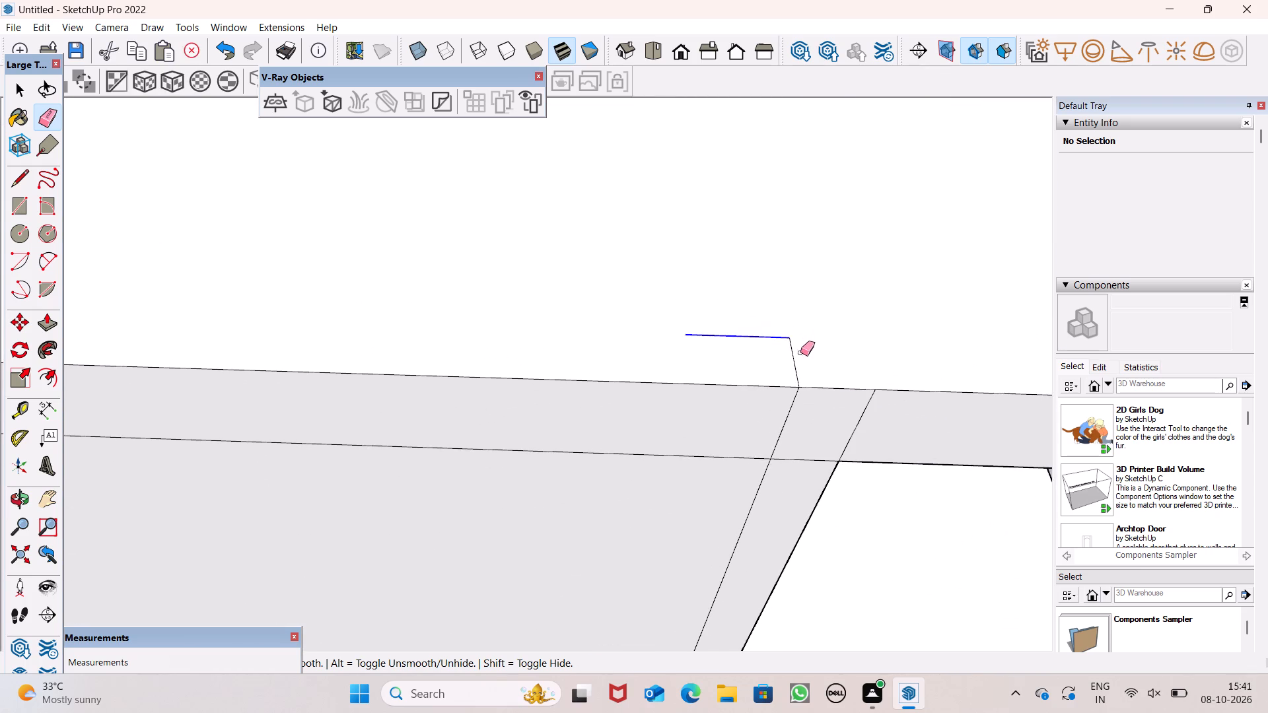
left_click_drag(800, 353, 800, 353)
double_click(795, 351)
Erase the stray division lines on the rear edge faces of the roof slab and the projecting slab below it.
scroll(859, 304, "down", 4)
scroll(779, 269, "down", 8)
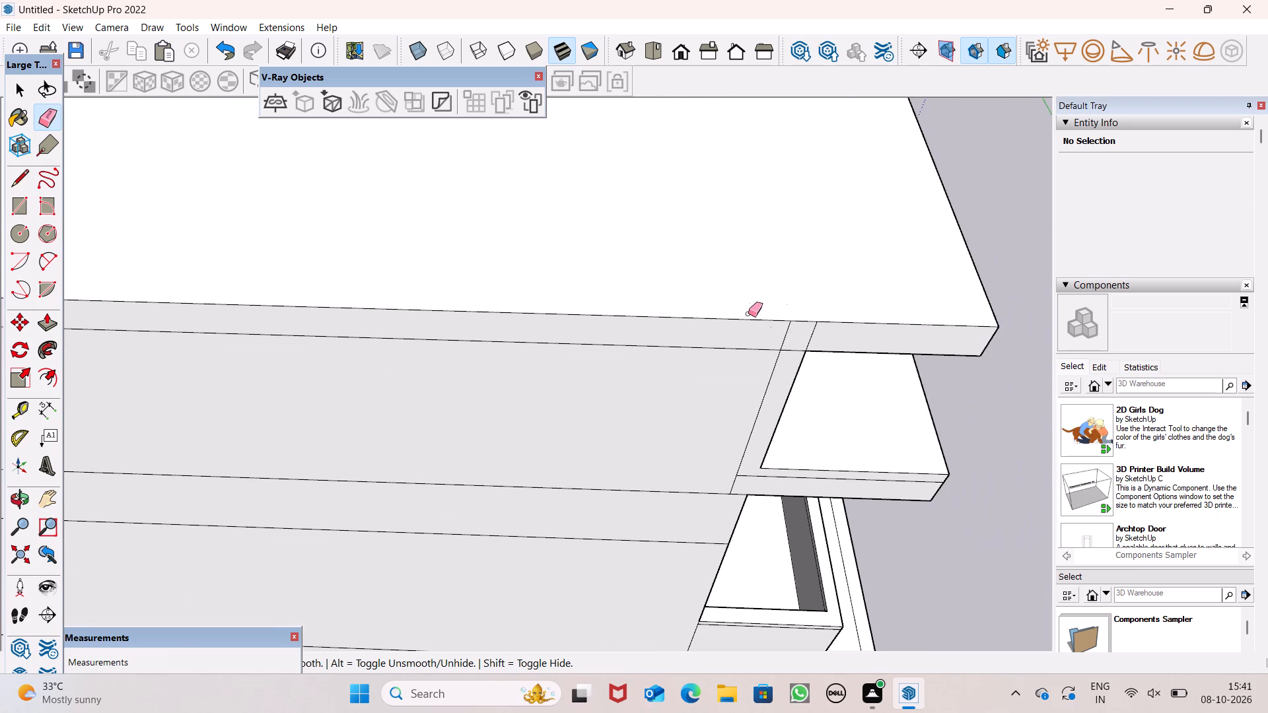
middle_click_drag(793, 406, 781, 337)
left_click_drag(743, 333, 743, 322)
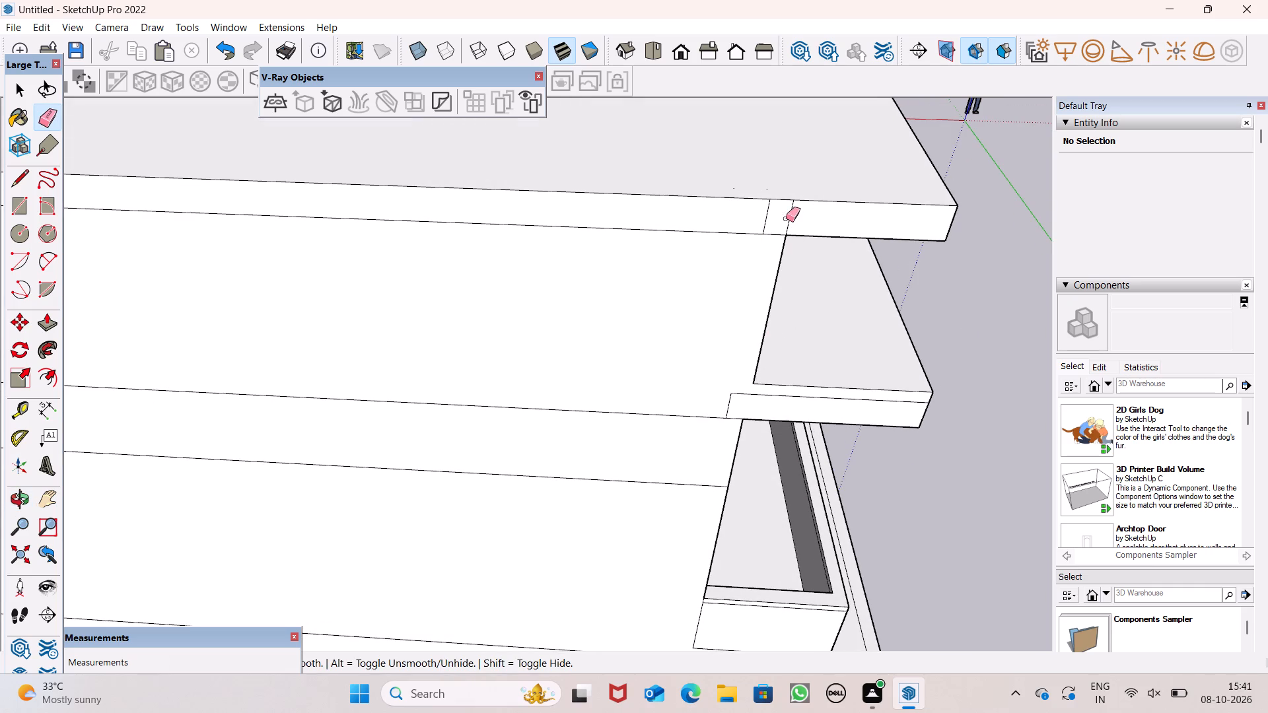
left_click_drag(785, 219, 798, 221)
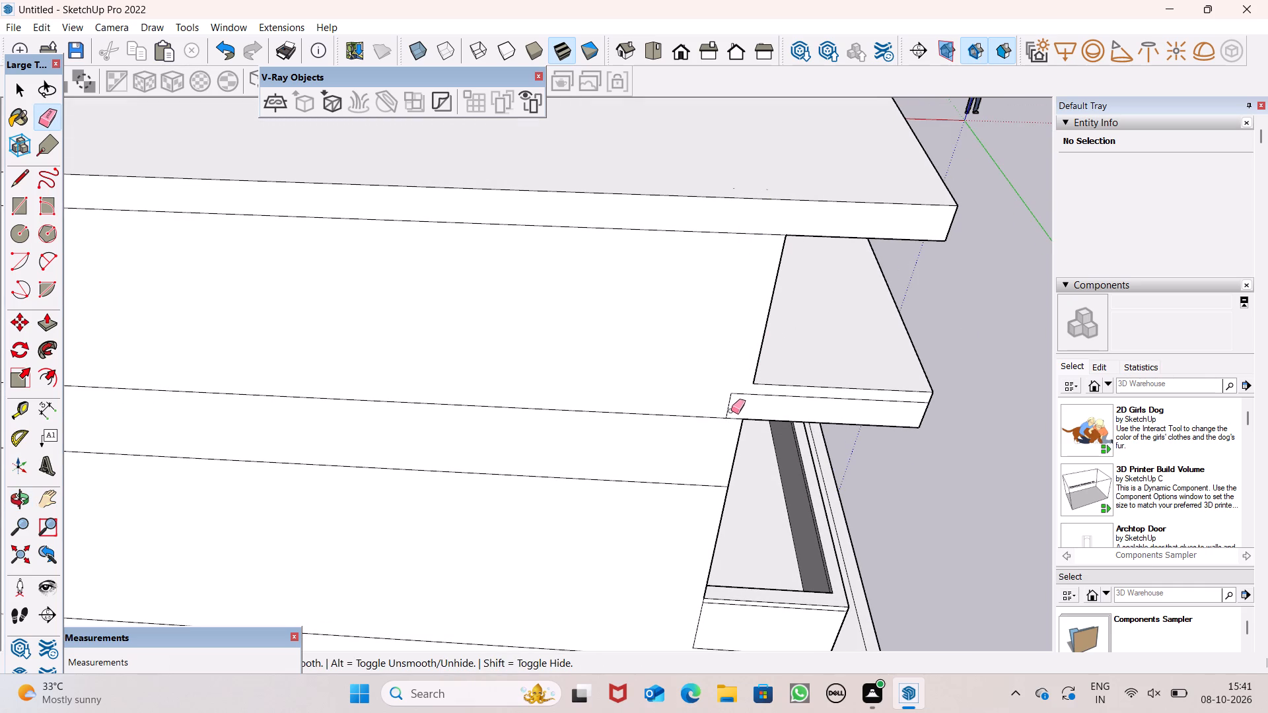
left_click(731, 411)
left_click(732, 403)
left_click_drag(741, 393, 720, 407)
Erase the three horizontal lines running across the rear wall below the roof slab.
scroll(732, 327, "down", 7)
left_click(588, 366)
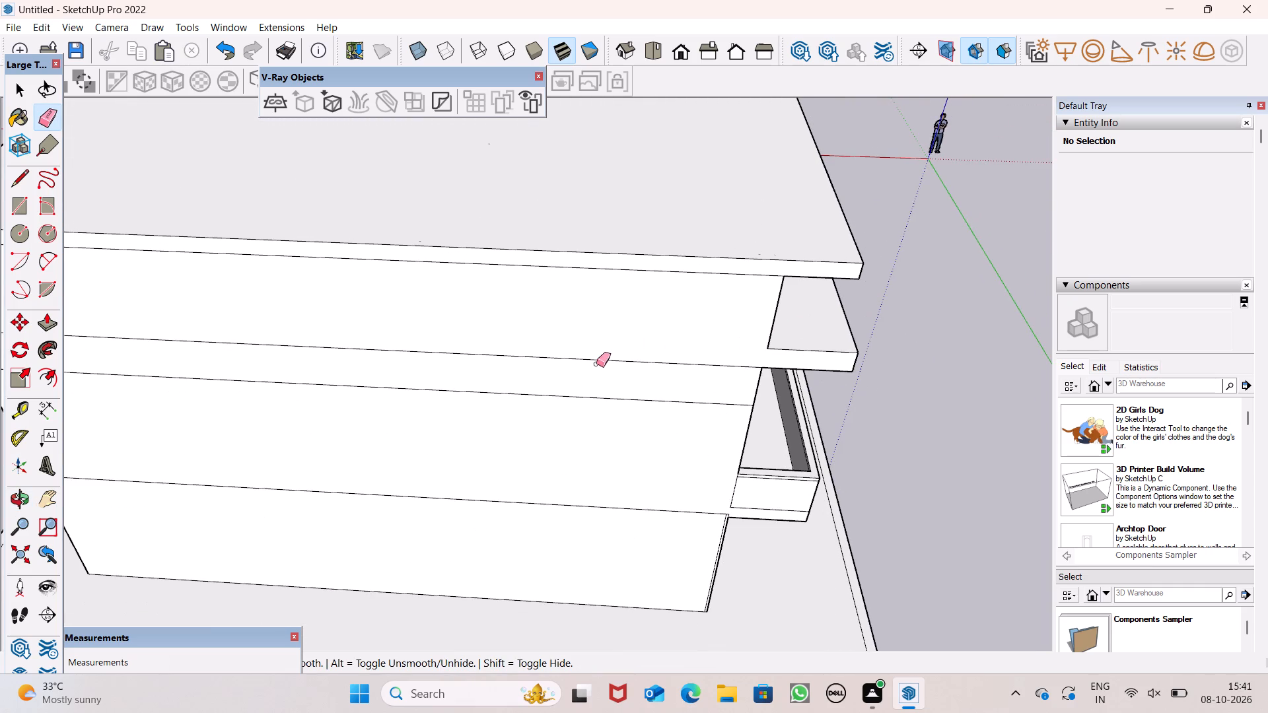
left_click_drag(601, 357, 601, 379)
left_click_drag(602, 388, 602, 399)
scroll(705, 308, "down", 9)
middle_click_drag(544, 532, 546, 530)
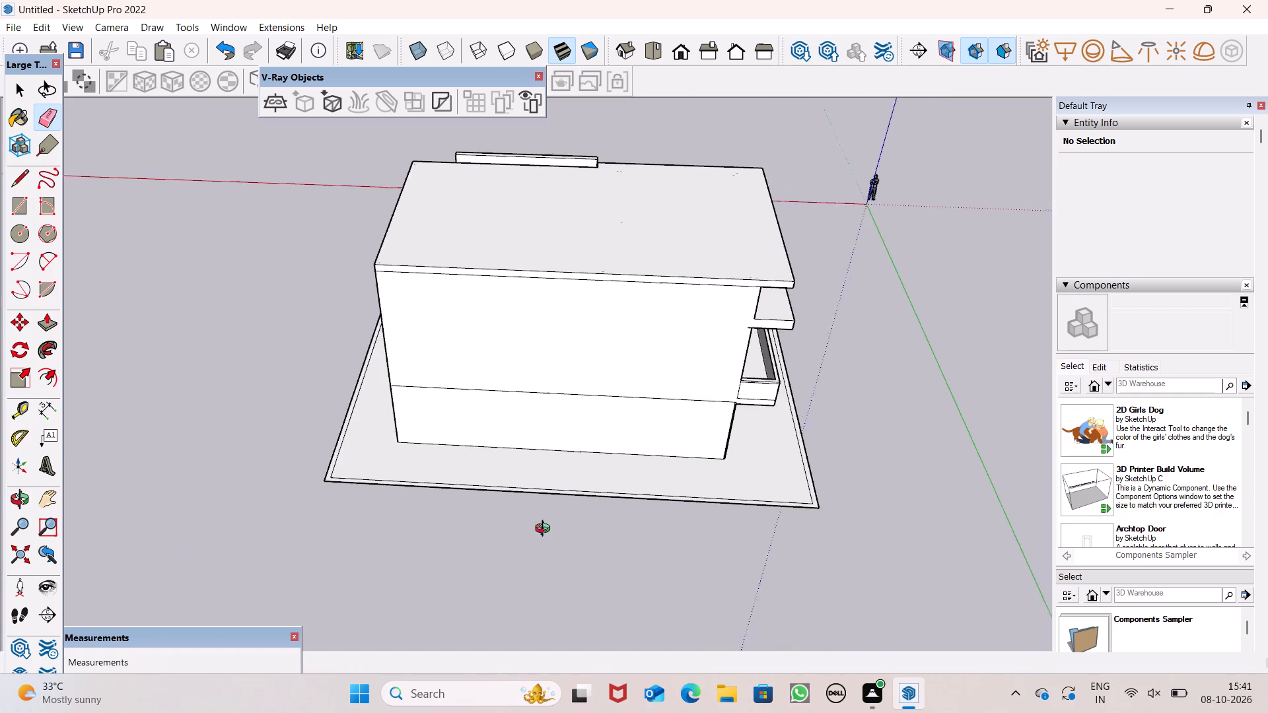
middle_click_drag(546, 530, 597, 379)
scroll(593, 371, "up", 1)
left_click(591, 354)
scroll(734, 361, "down", 3)
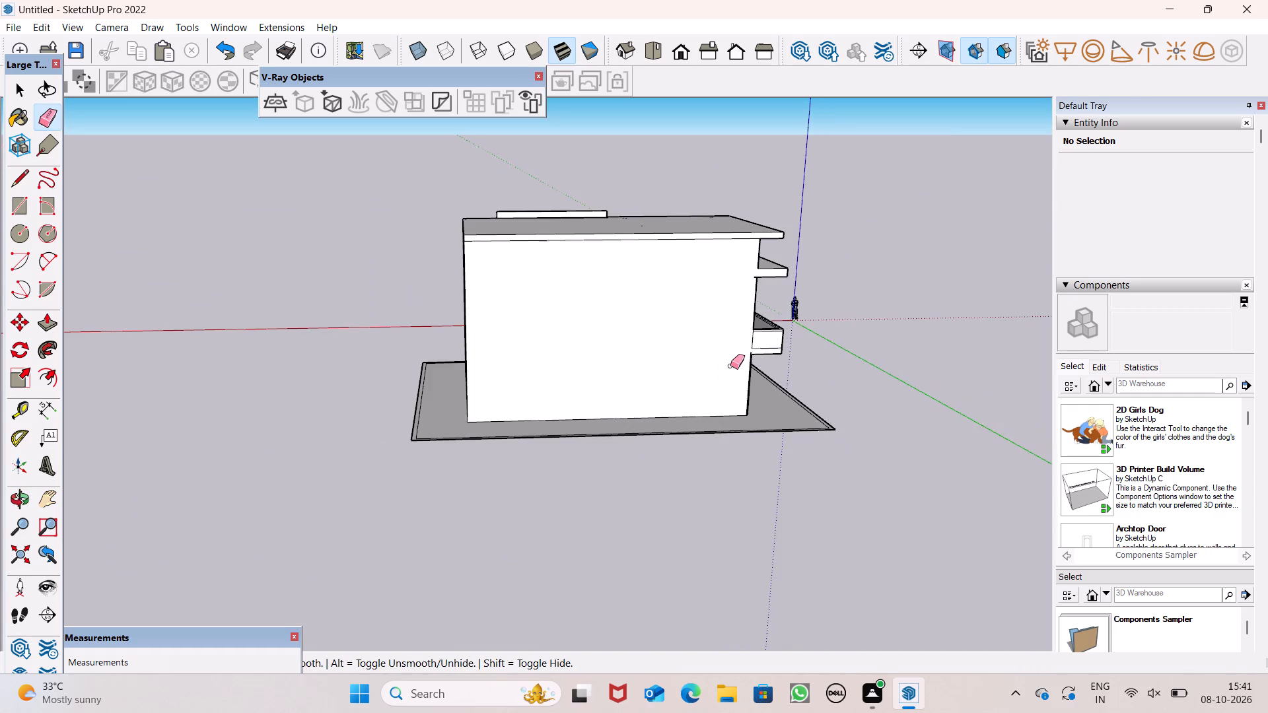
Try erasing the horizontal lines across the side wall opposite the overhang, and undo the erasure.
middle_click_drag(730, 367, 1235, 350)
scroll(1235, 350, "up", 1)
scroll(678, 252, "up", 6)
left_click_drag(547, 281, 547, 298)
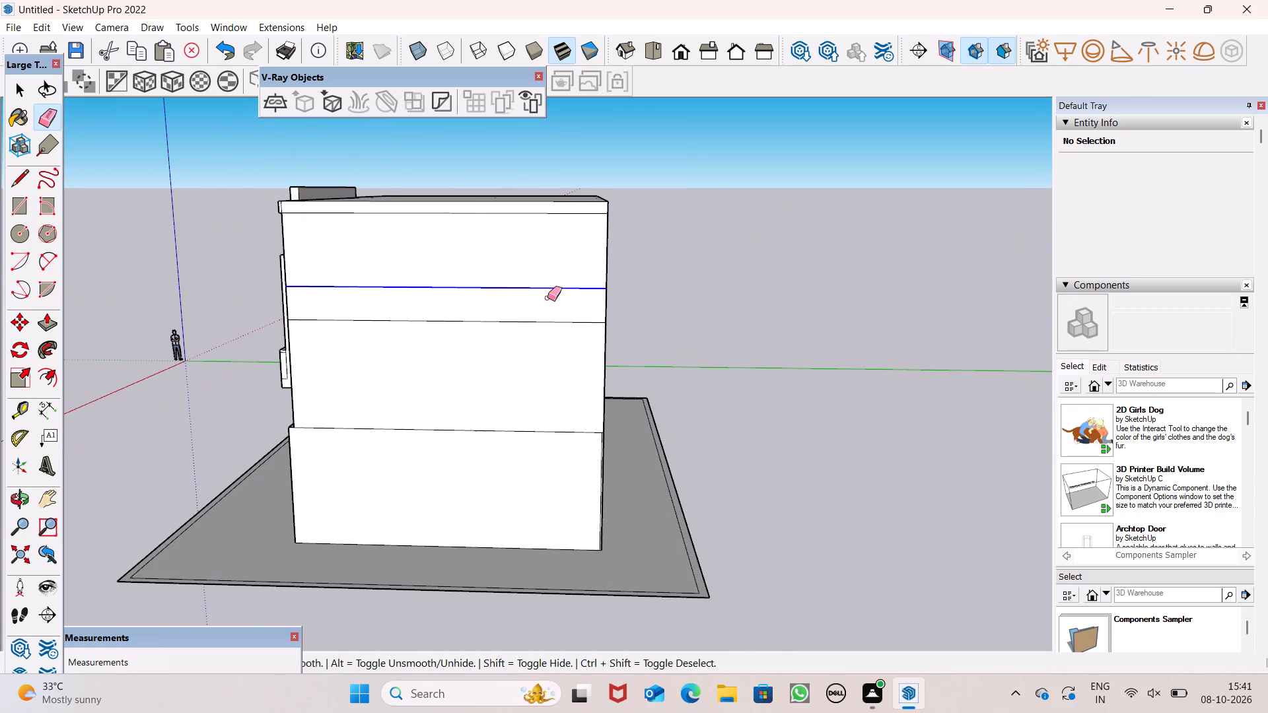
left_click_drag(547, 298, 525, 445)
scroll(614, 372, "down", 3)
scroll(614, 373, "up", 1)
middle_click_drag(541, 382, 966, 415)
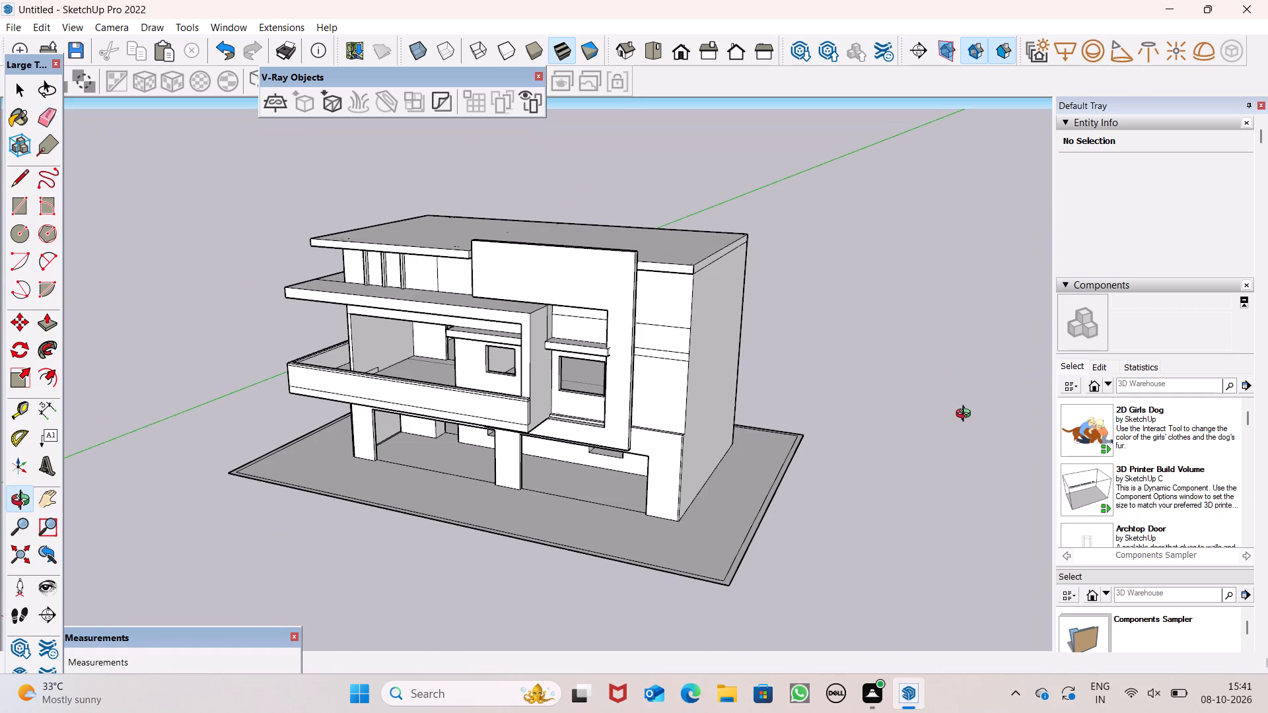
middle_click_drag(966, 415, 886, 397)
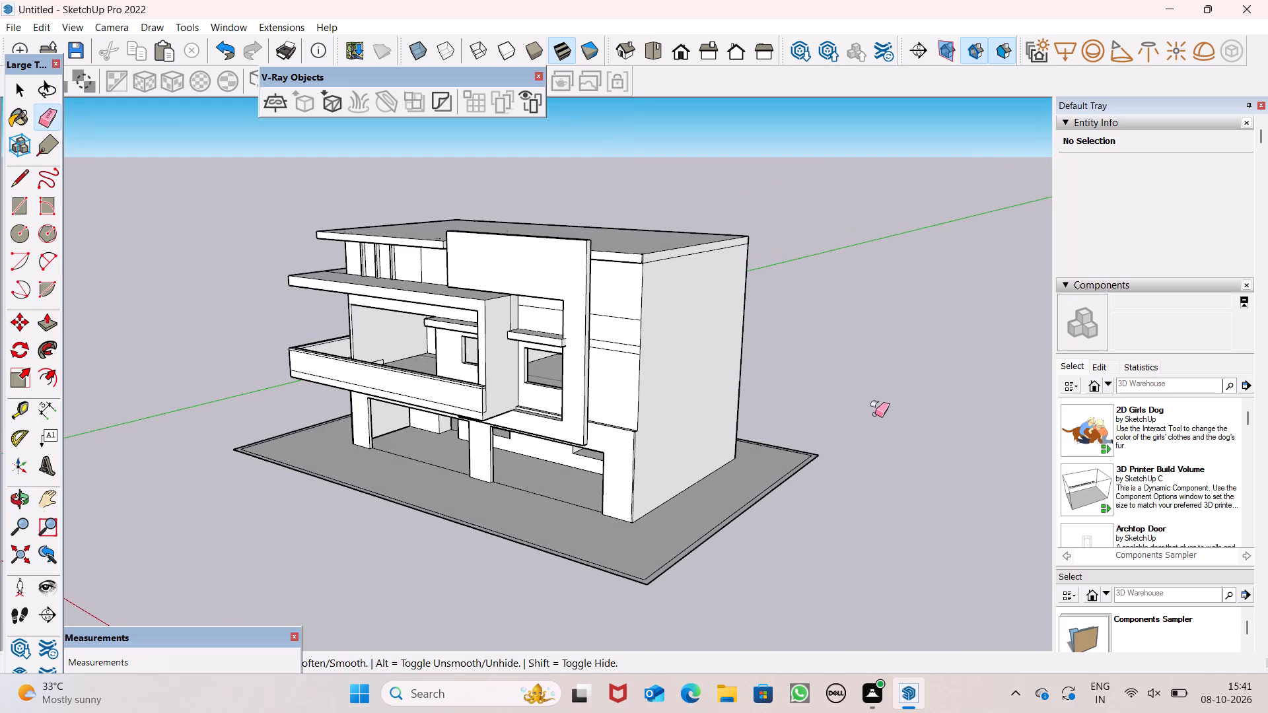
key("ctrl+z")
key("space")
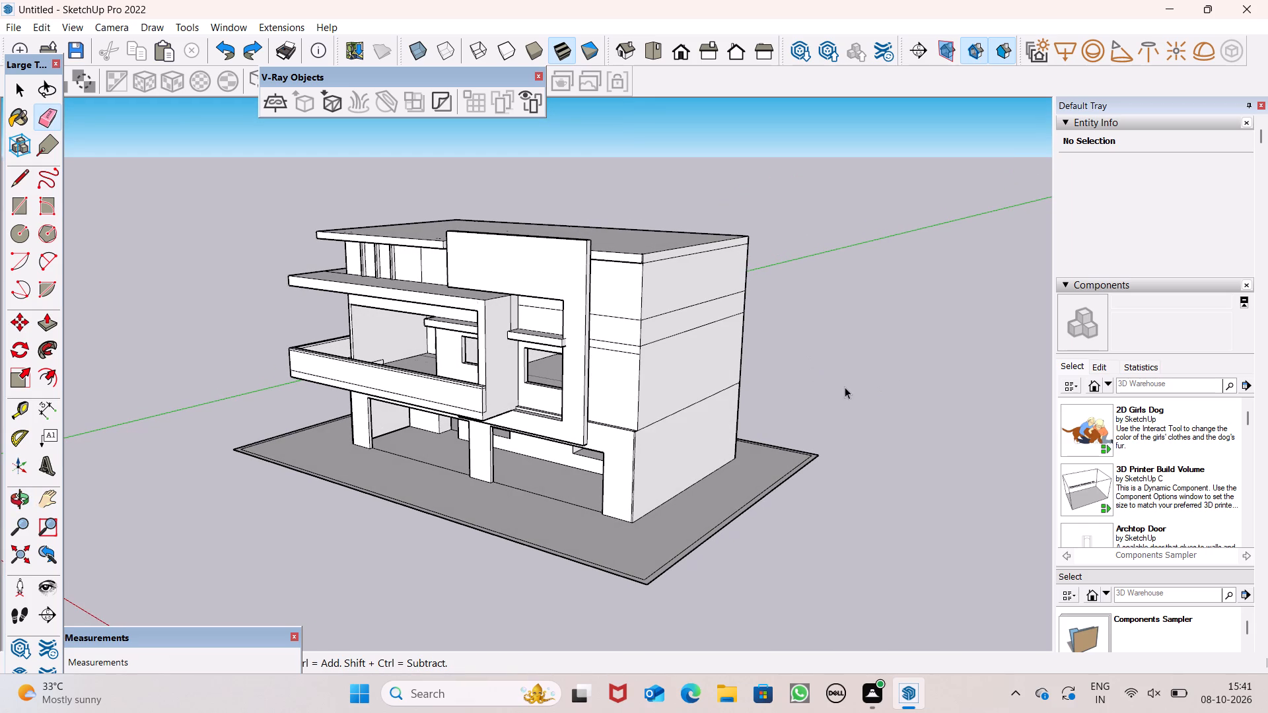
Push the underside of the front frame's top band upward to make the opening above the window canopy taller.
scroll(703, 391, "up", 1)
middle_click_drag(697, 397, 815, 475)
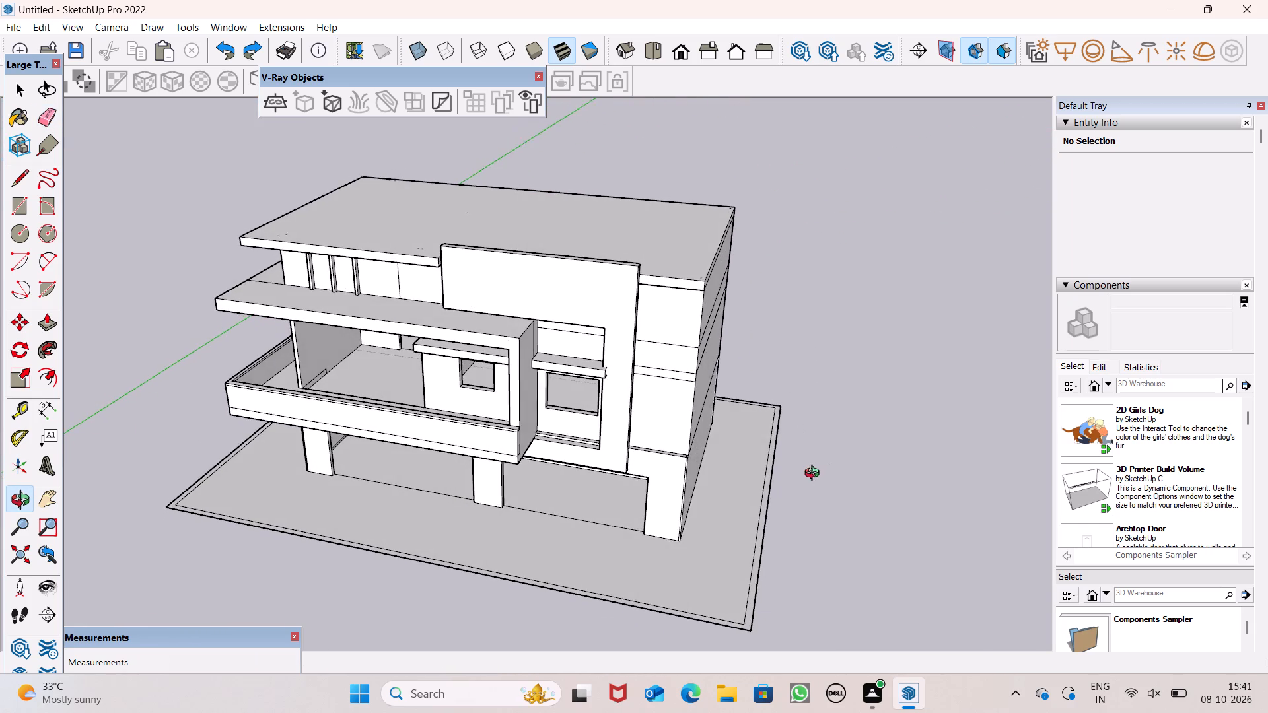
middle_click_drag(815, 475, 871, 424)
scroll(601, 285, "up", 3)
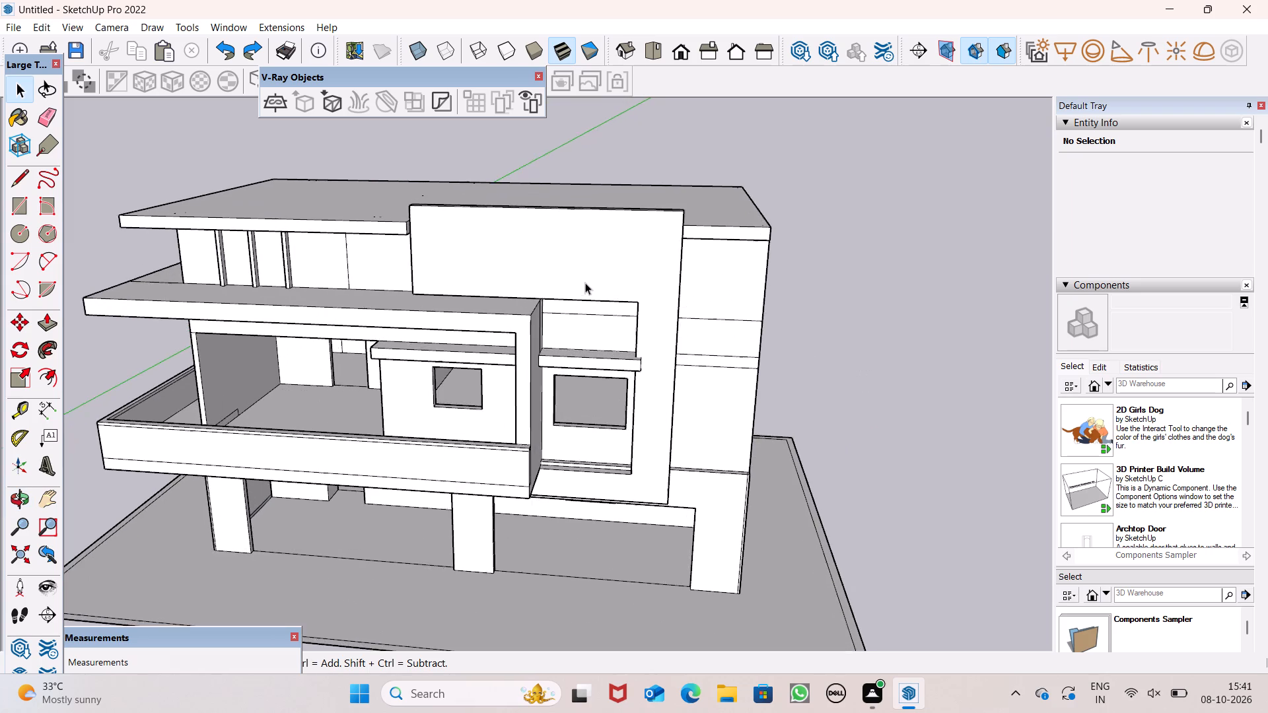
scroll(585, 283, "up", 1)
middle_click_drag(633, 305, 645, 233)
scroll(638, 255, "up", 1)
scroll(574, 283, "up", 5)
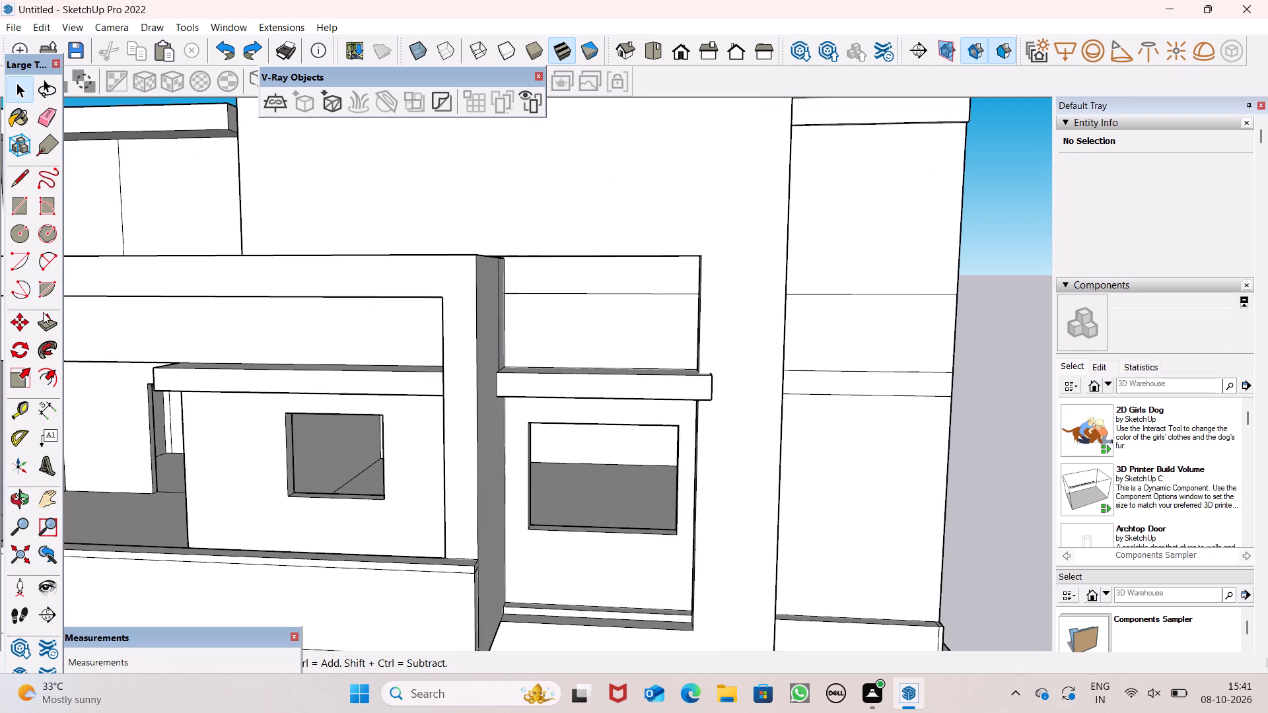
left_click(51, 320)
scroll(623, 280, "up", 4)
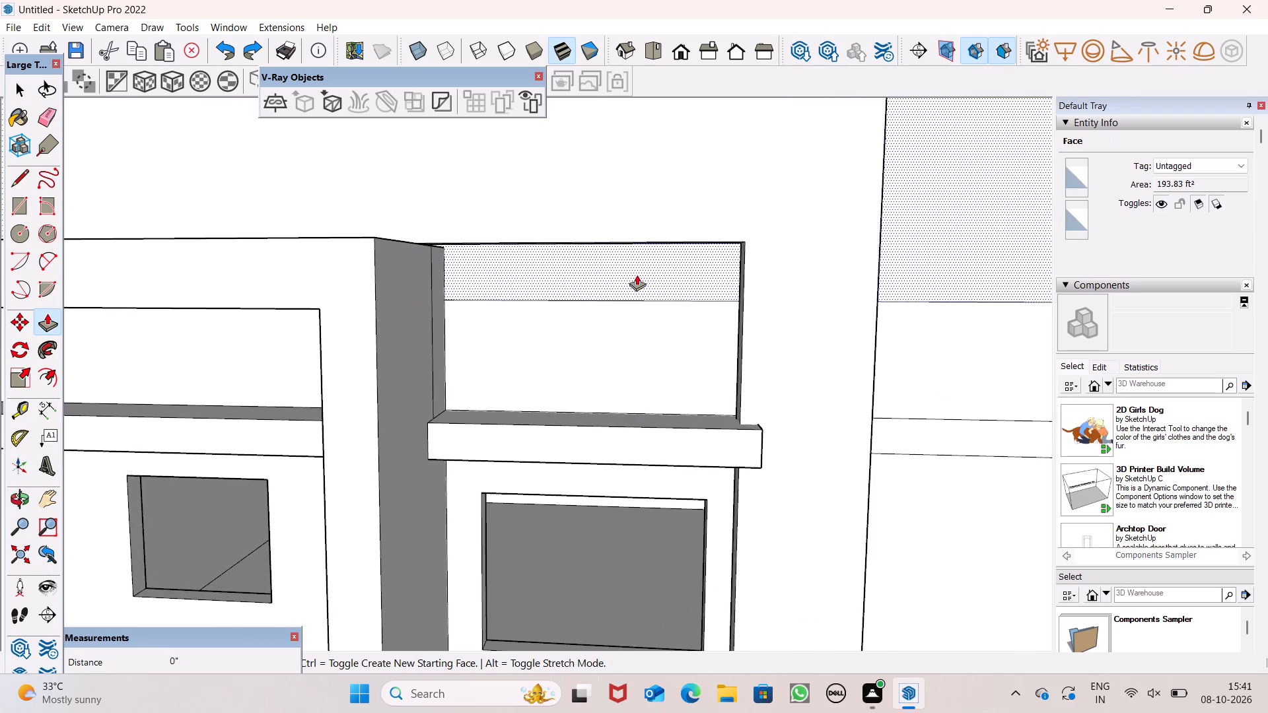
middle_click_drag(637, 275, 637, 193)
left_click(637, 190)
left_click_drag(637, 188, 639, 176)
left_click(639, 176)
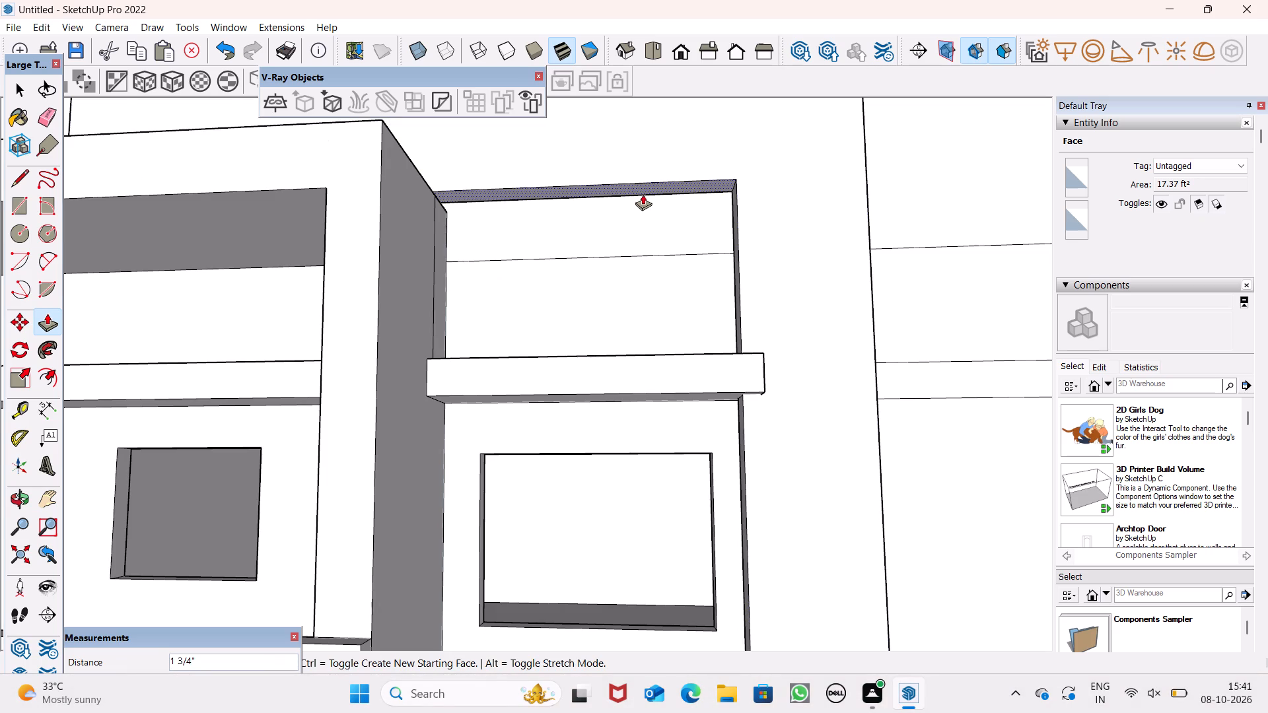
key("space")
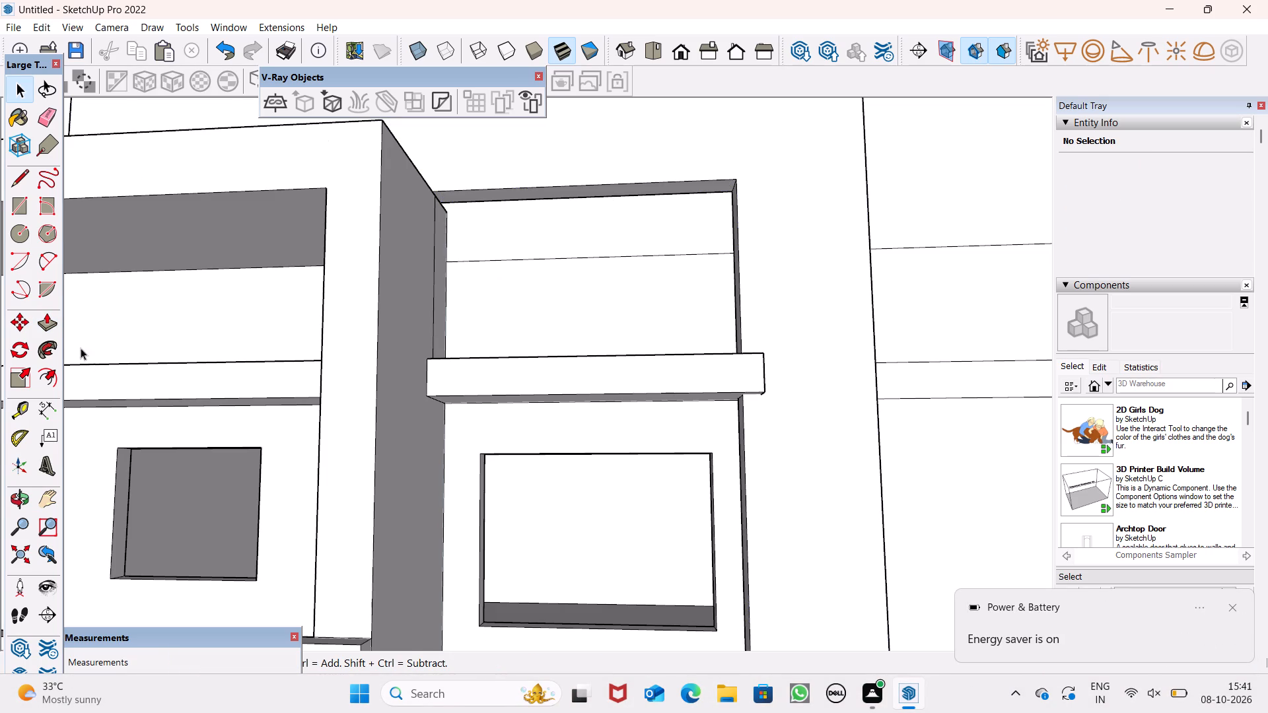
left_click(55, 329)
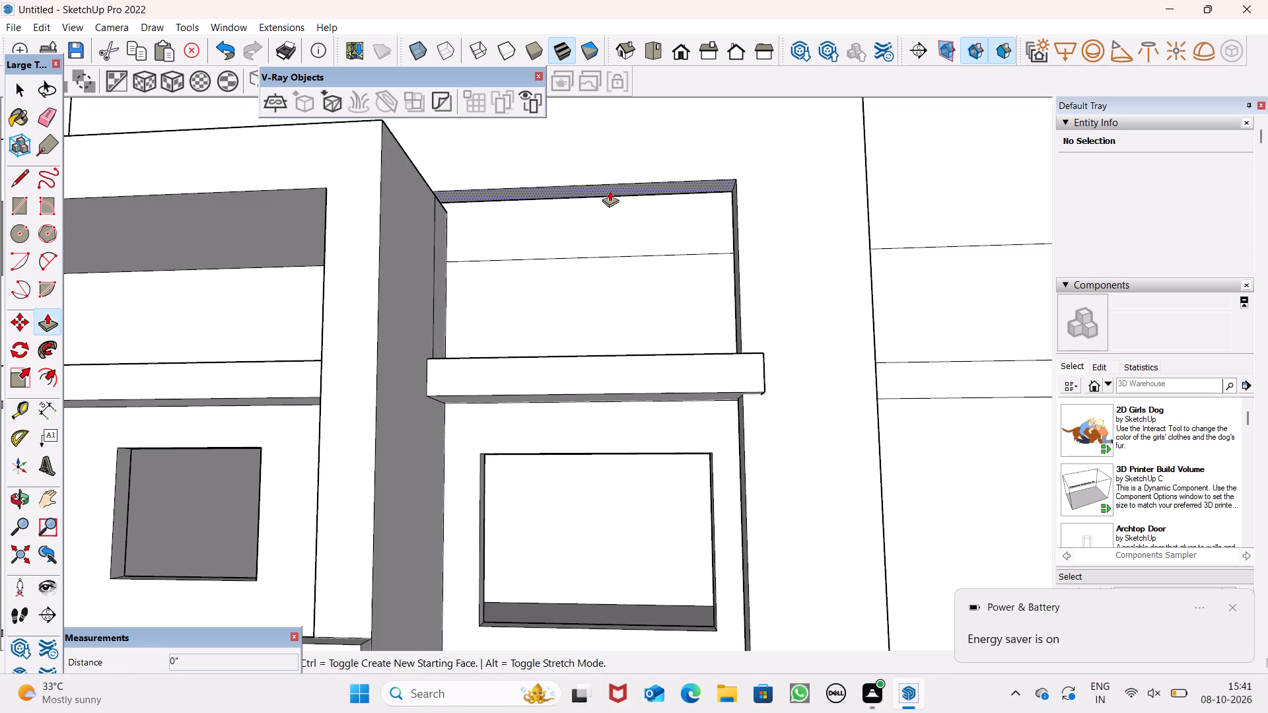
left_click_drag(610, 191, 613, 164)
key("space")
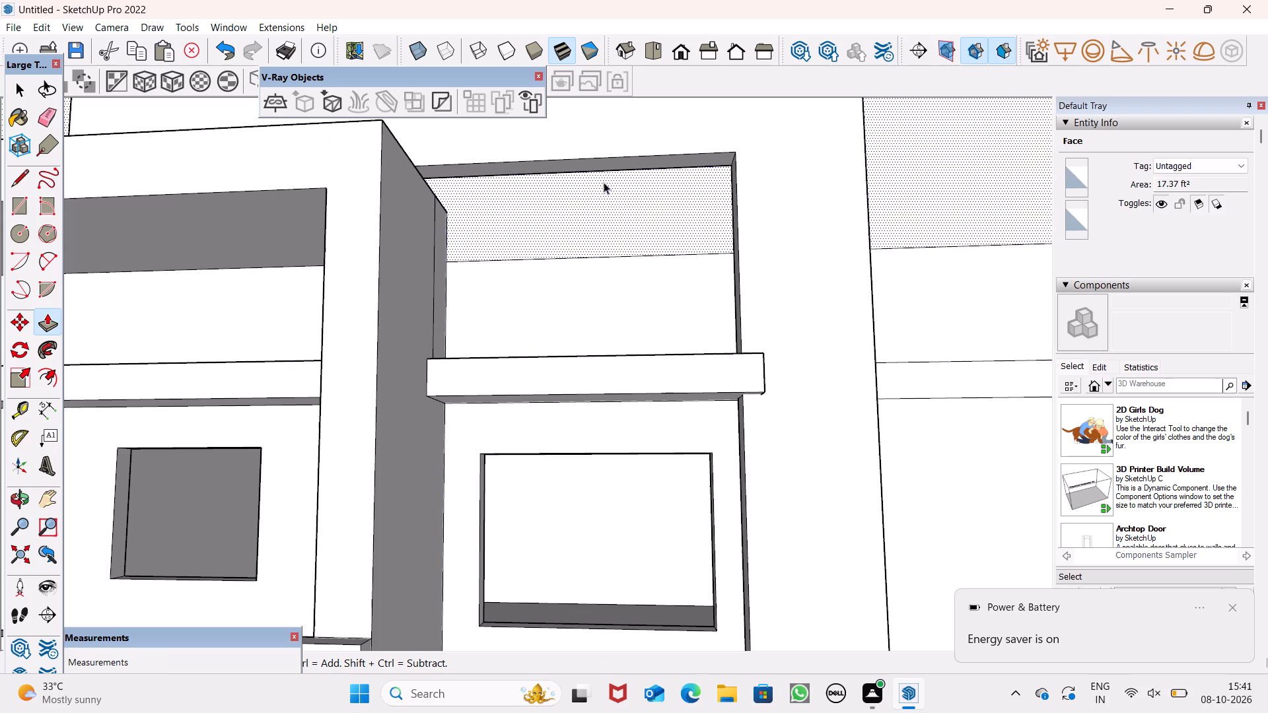
Erase the lower of the two horizontal lines across the upper part of the side wall beside the front frame.
scroll(703, 249, "down", 1)
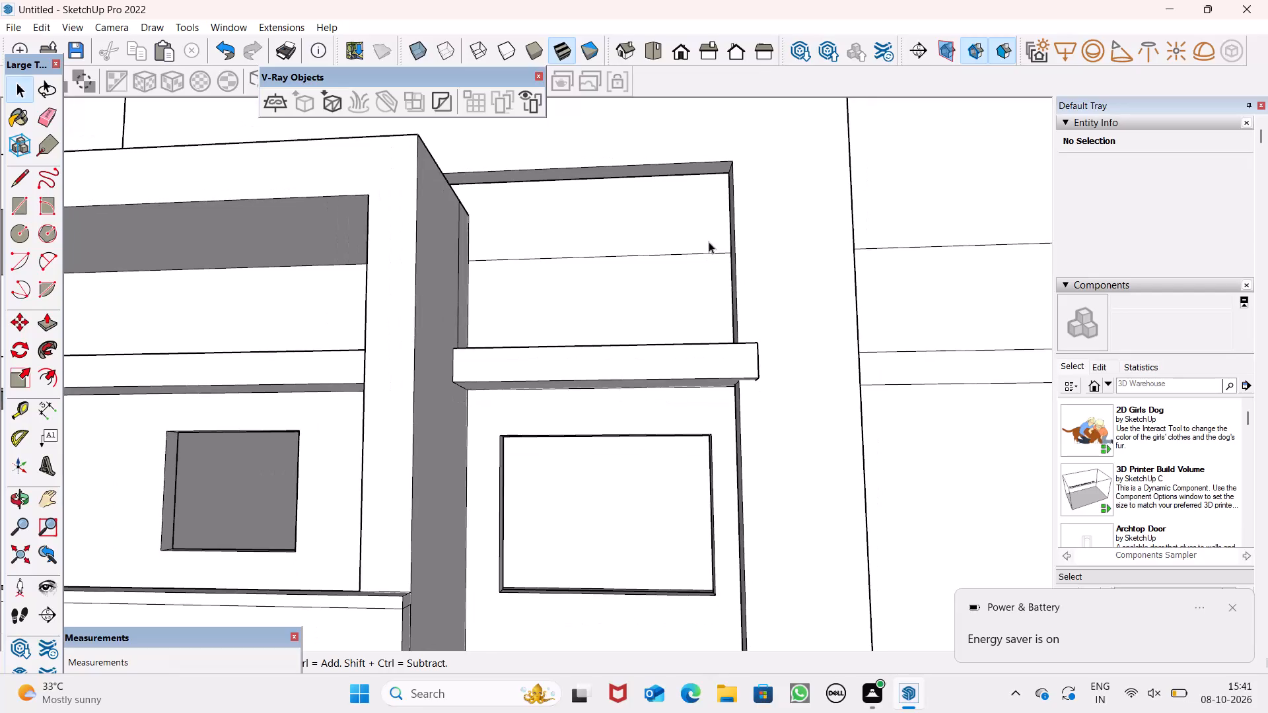
scroll(681, 277, "down", 6)
middle_click_drag(766, 267, 752, 344)
scroll(758, 323, "down", 1)
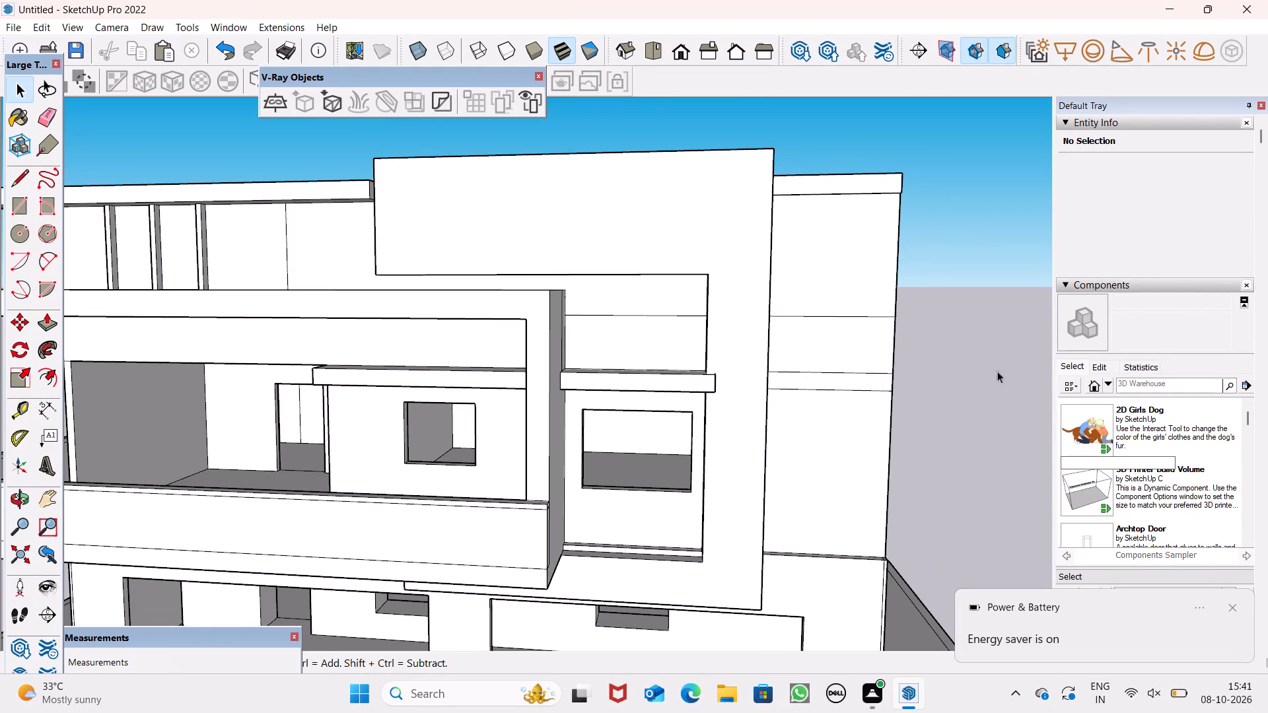
middle_click_drag(771, 381, 596, 374)
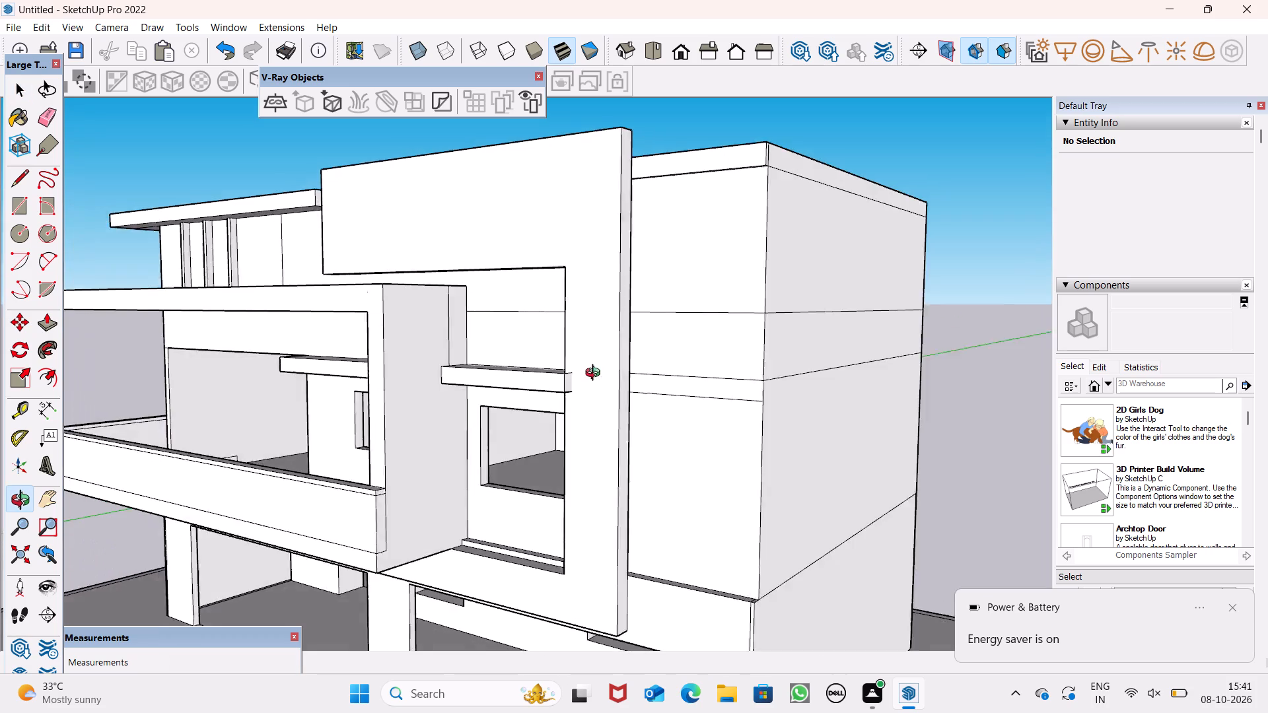
middle_click_drag(596, 374, 732, 354)
scroll(721, 296, "up", 1)
scroll(641, 293, "up", 1)
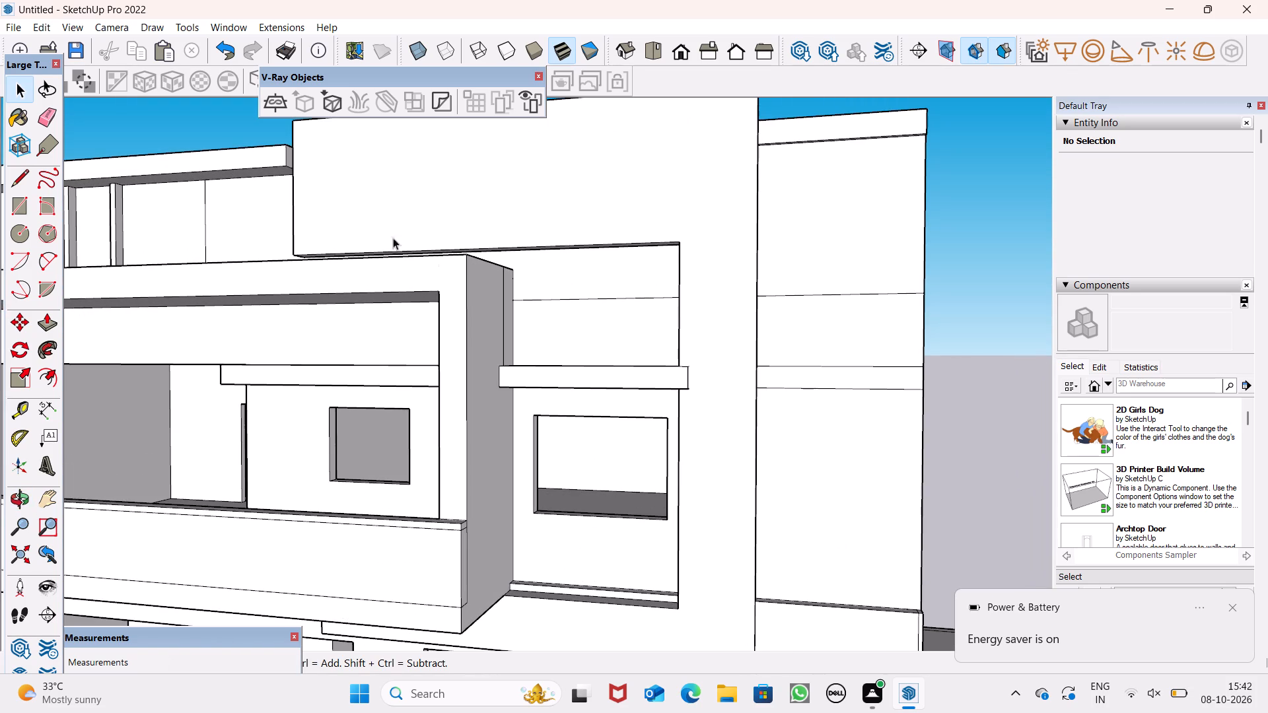
scroll(594, 292, "down", 4)
middle_click_drag(789, 337, 513, 389)
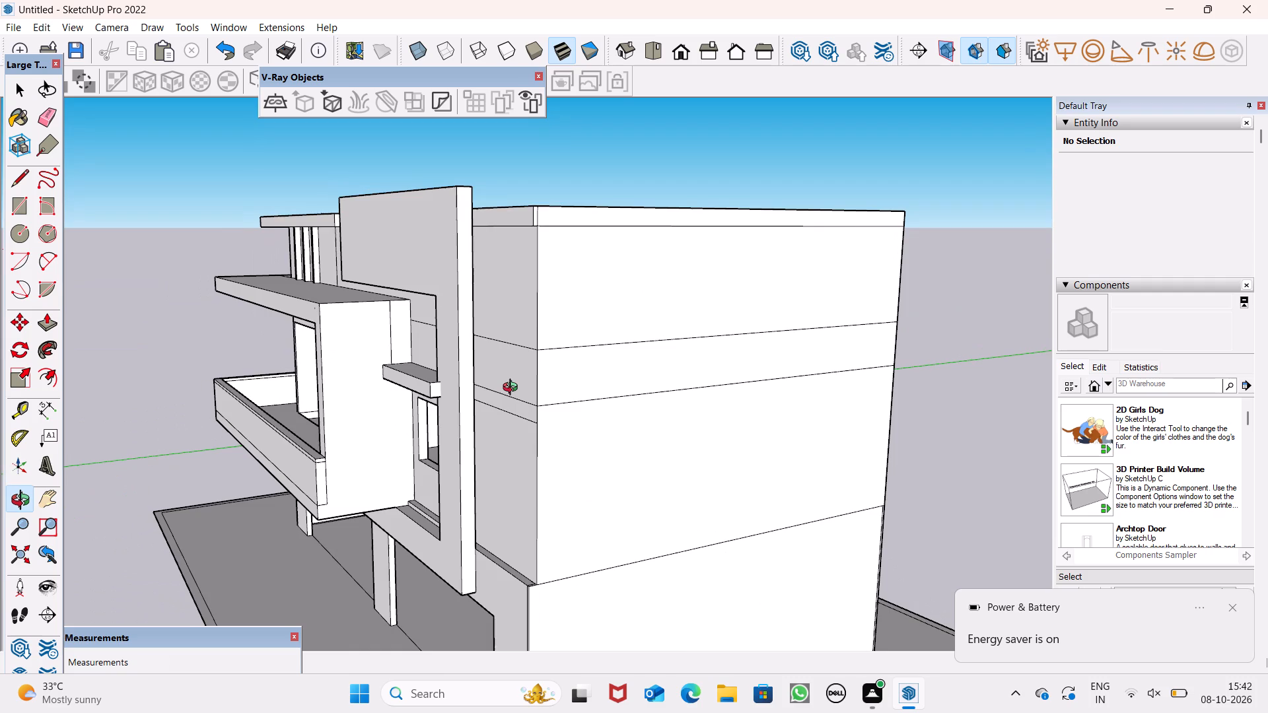
middle_click_drag(513, 389, 512, 390)
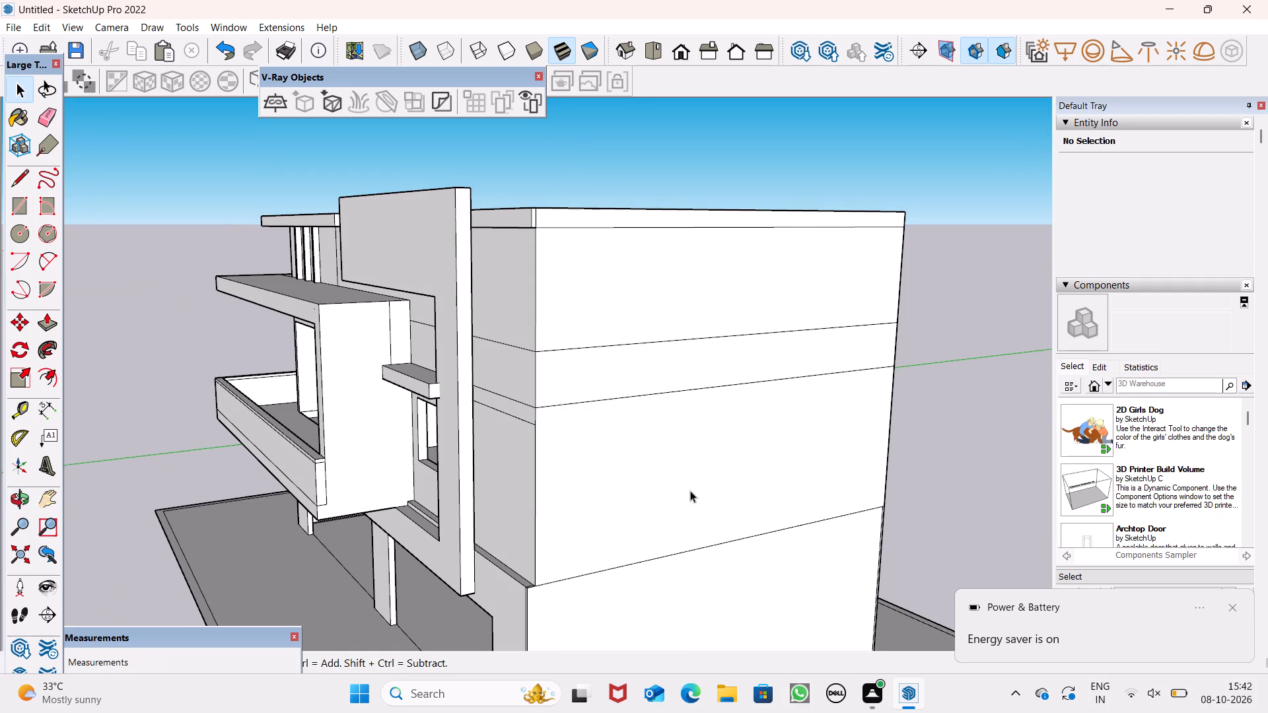
middle_click_drag(688, 492, 669, 463)
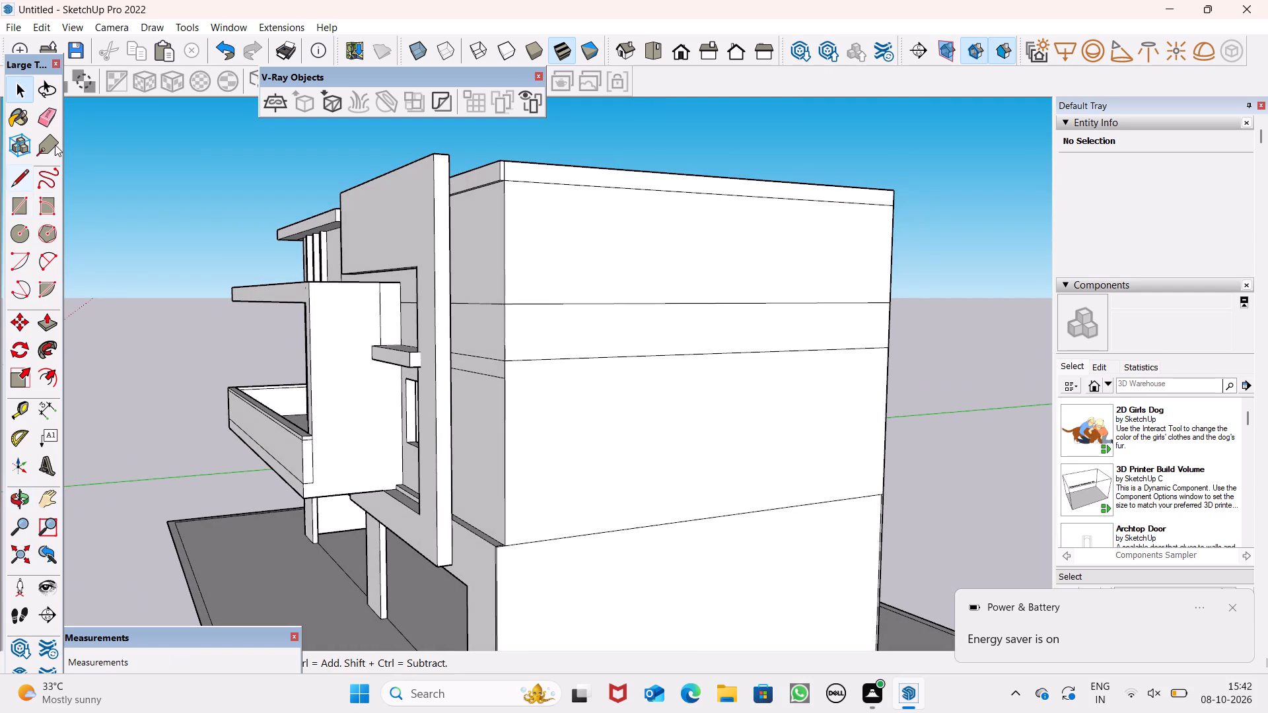
left_click(50, 130)
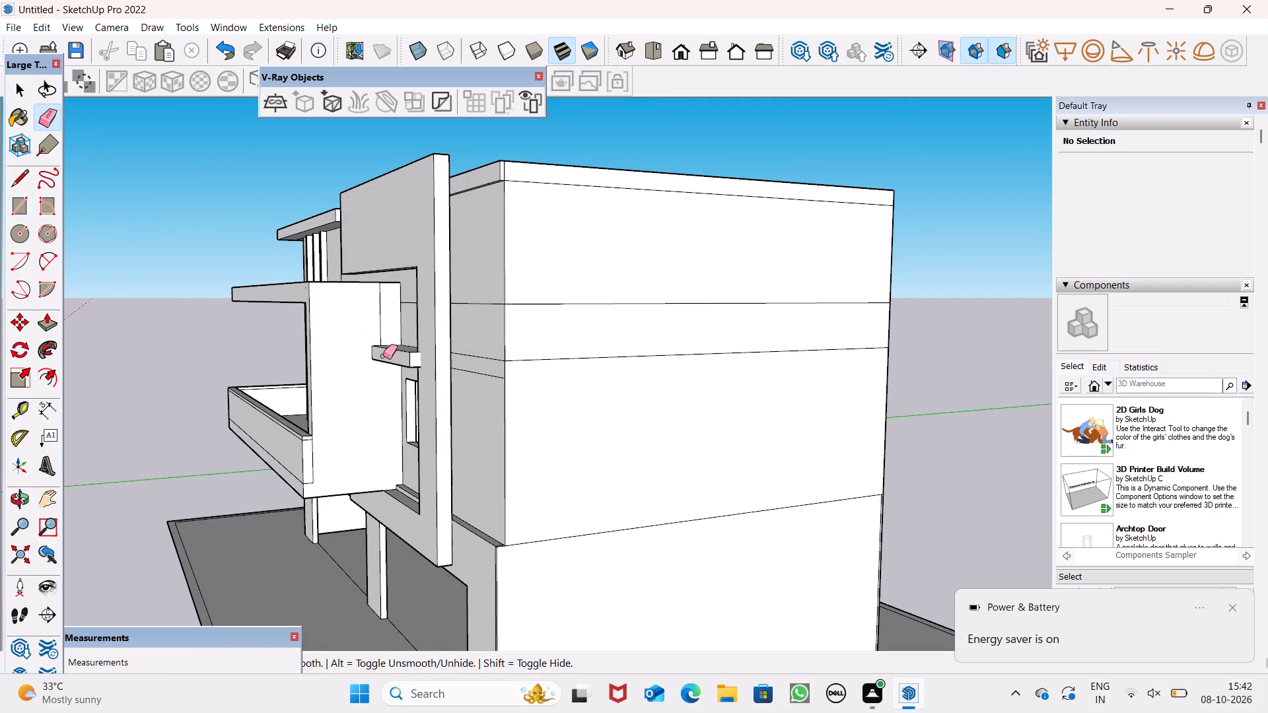
left_click_drag(565, 356, 563, 364)
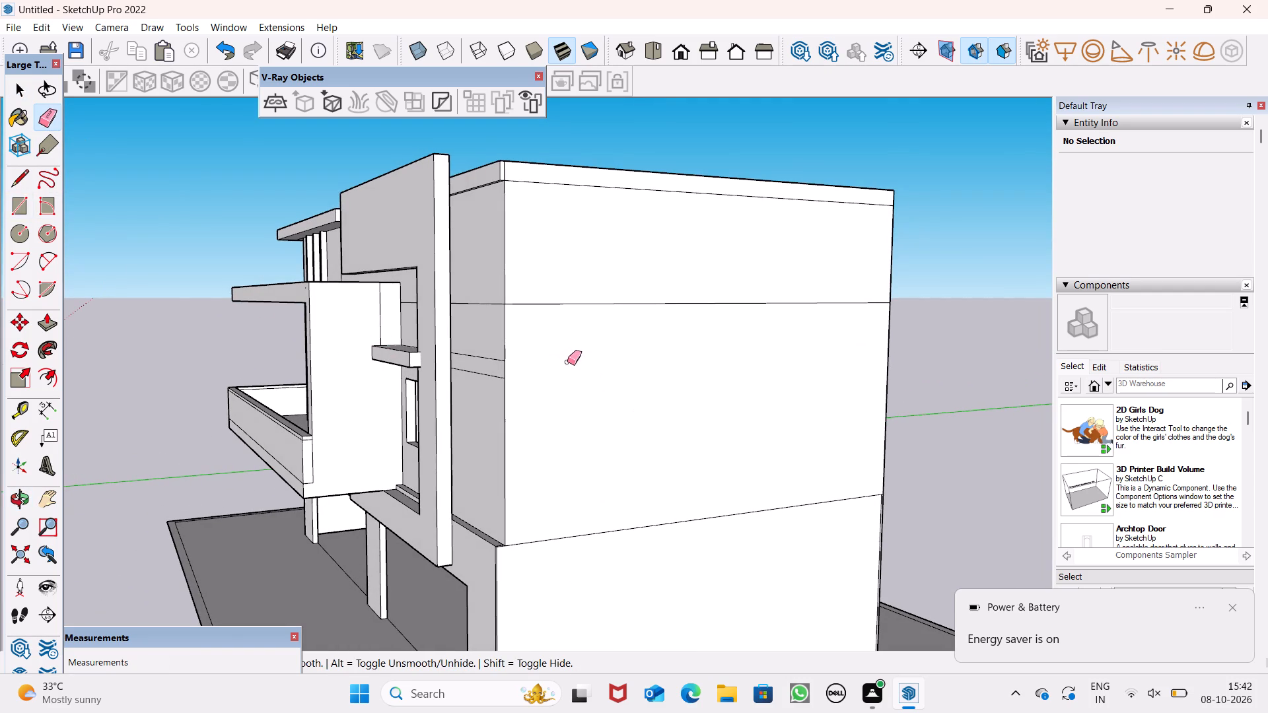
key("space")
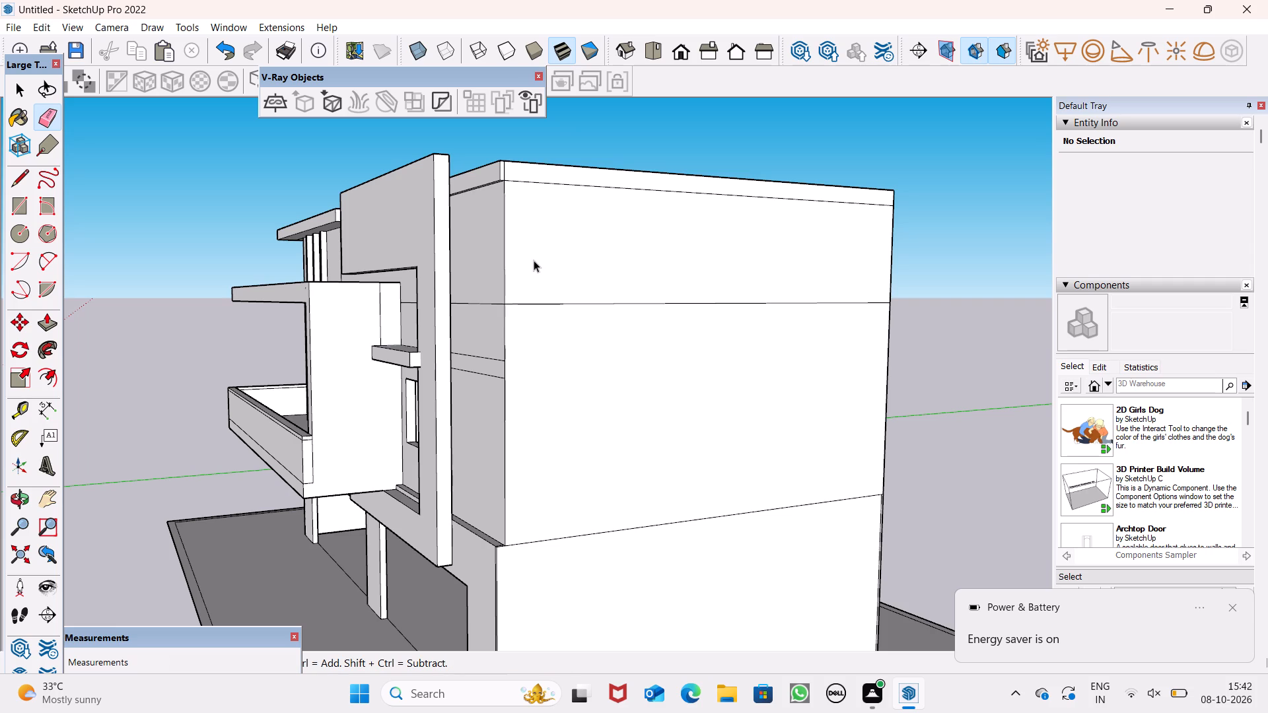
Pull the side wall's middle band outward about 2' 1 3/4", and extend it about 1' 2 3/4" further.
left_click(50, 331)
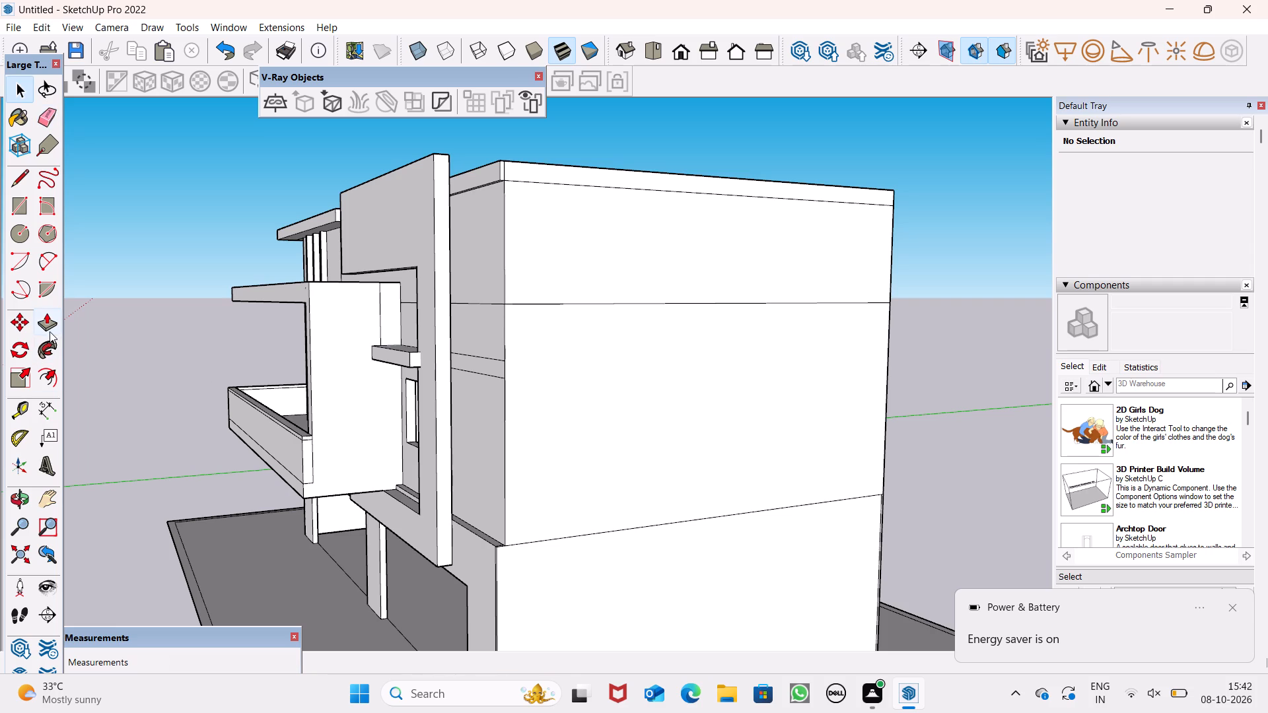
left_click_drag(563, 466, 578, 486)
middle_click_drag(581, 505, 612, 562)
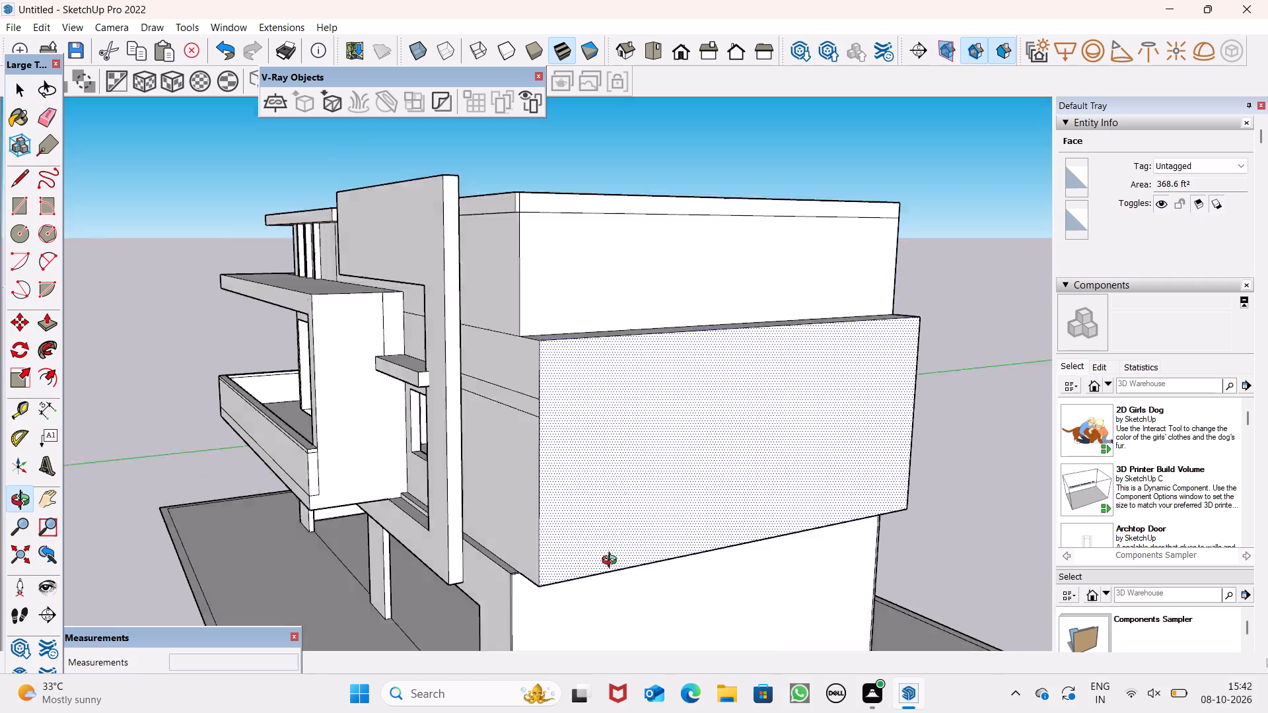
middle_click_drag(612, 562, 796, 564)
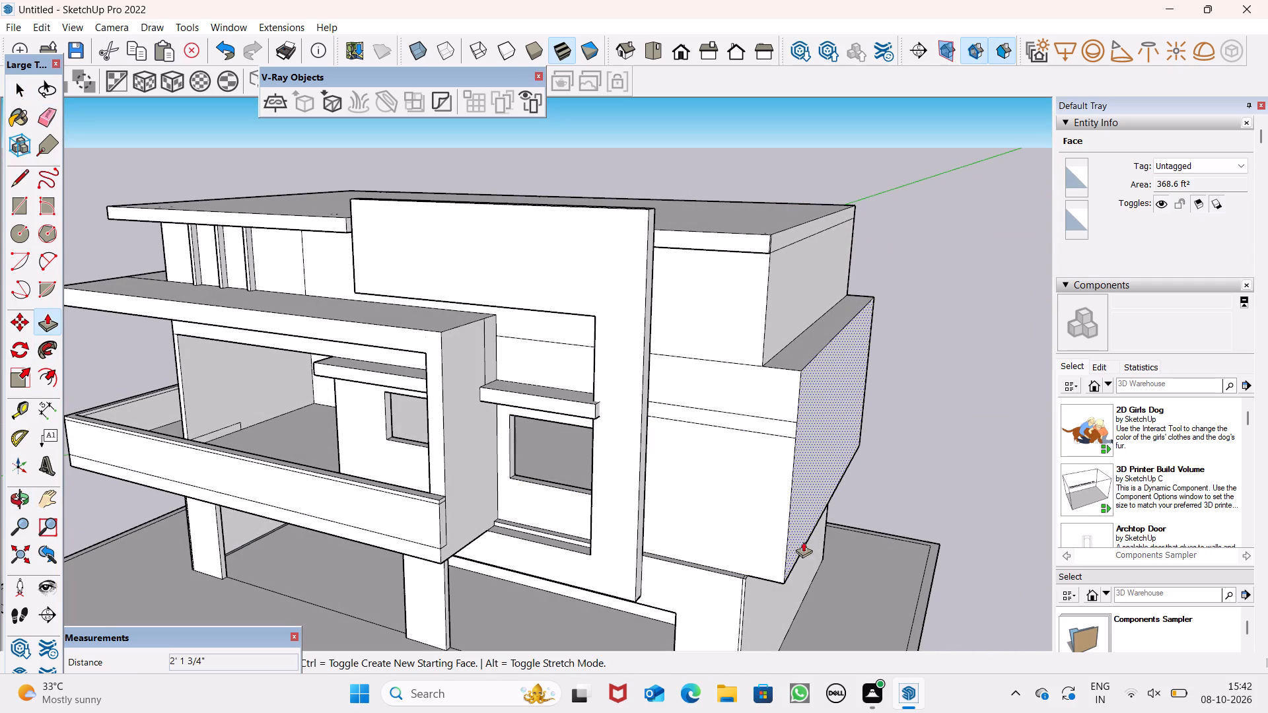
left_click_drag(801, 531, 820, 543)
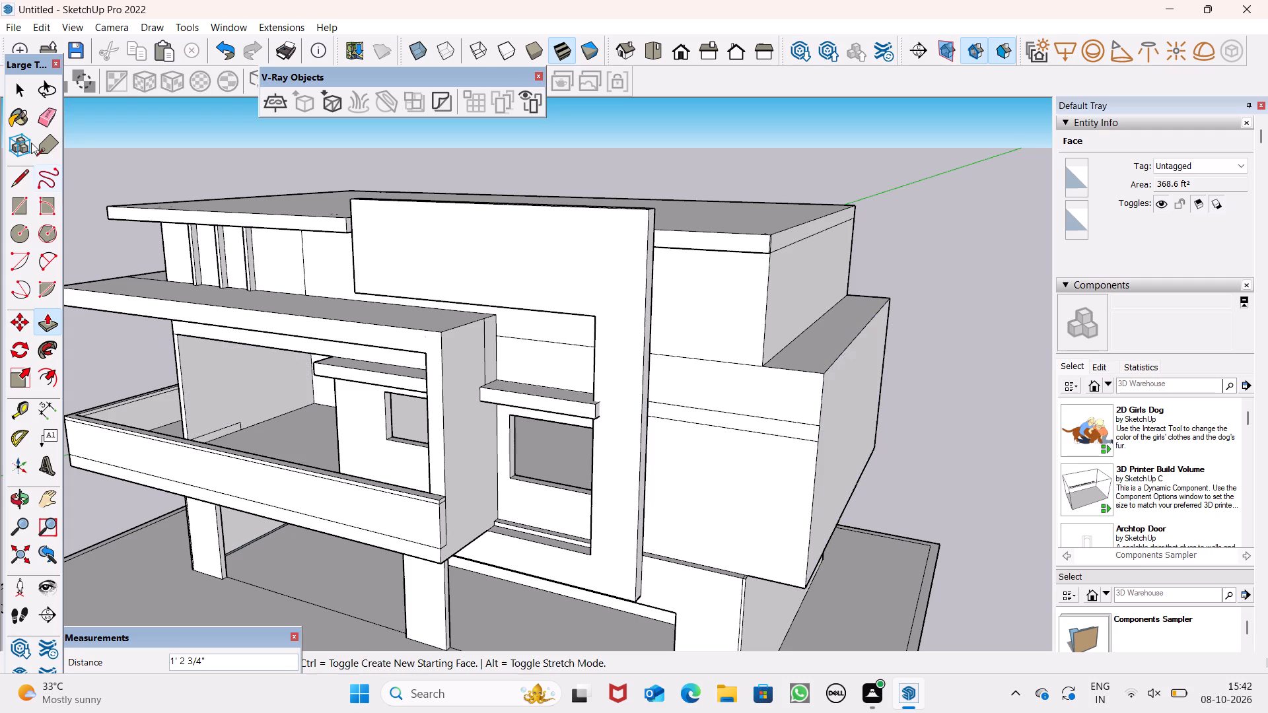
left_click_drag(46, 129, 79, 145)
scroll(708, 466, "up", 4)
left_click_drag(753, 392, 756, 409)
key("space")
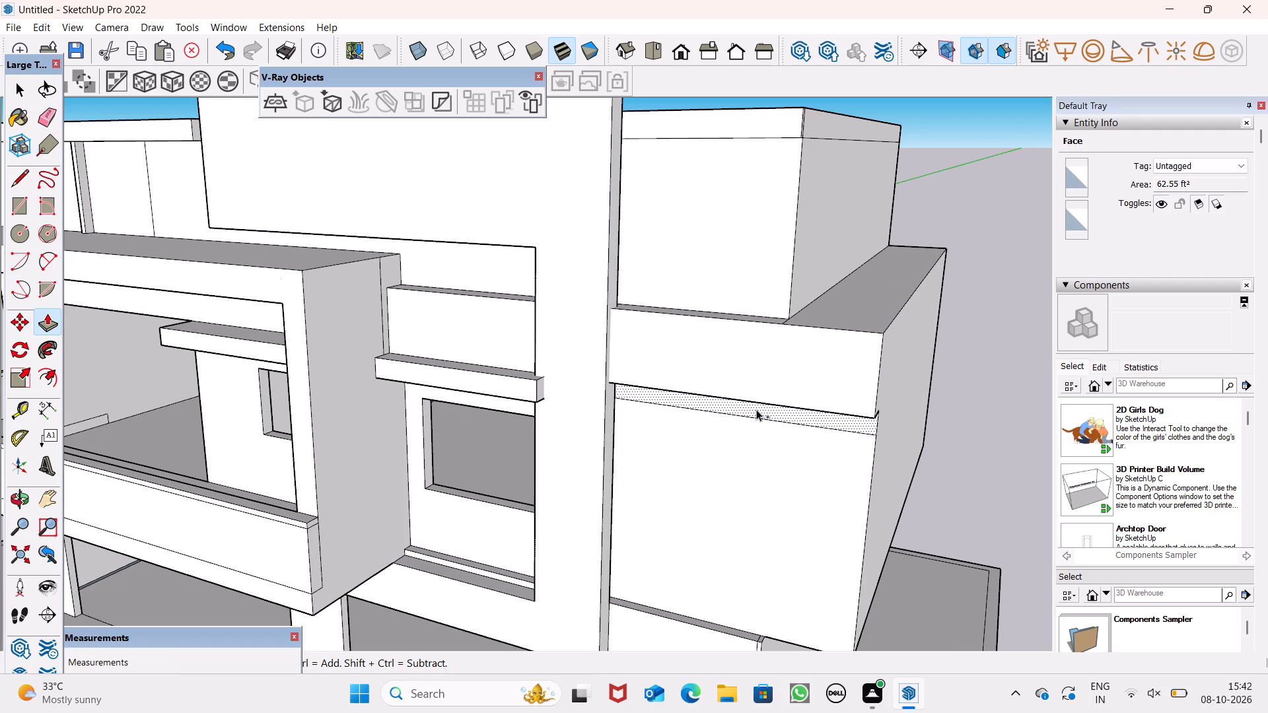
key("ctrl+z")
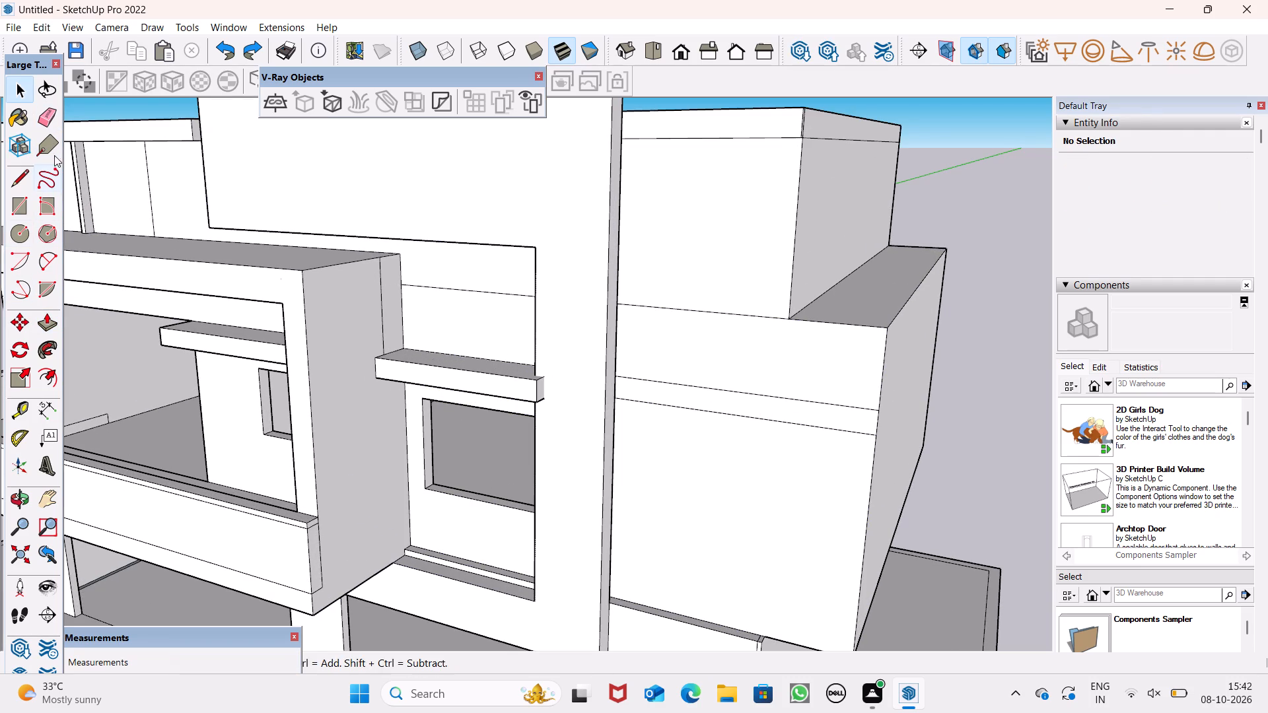
Erase the two closely spaced horizontal lines on the front face of the projecting side volume.
left_click(50, 115)
left_click_drag(676, 390, 694, 367)
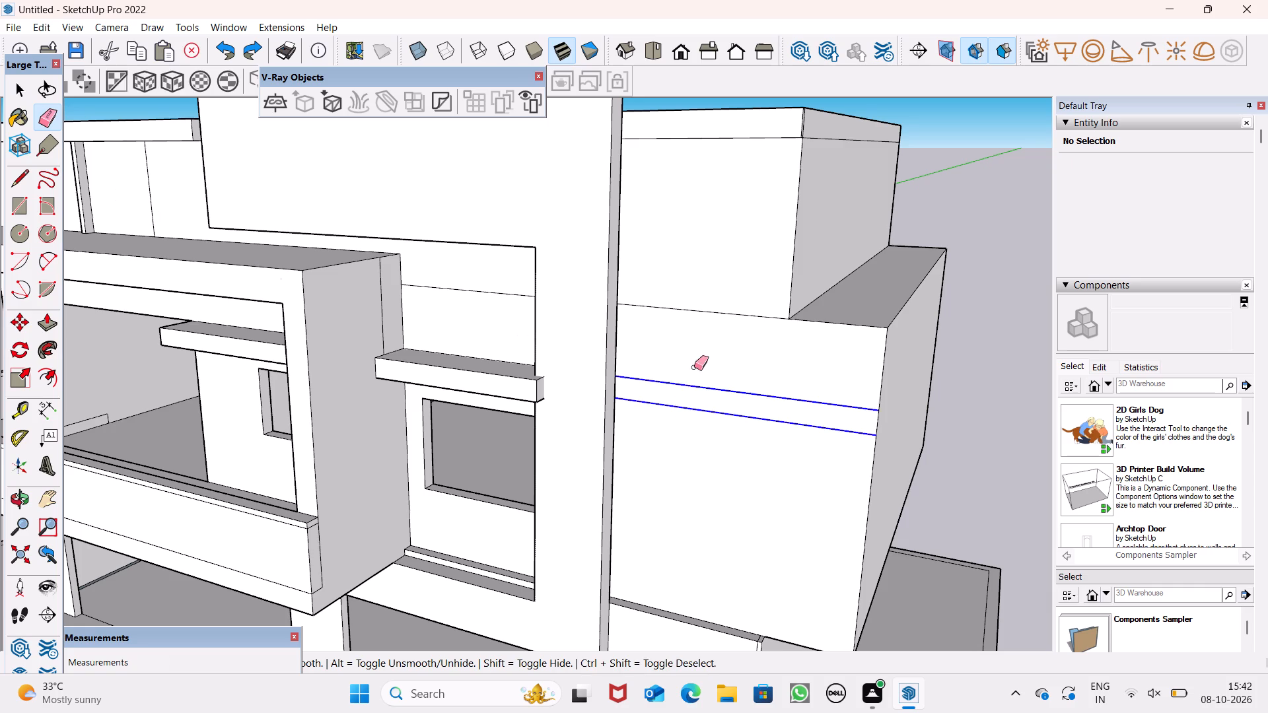
left_click_drag(694, 367, 694, 387)
key("space")
Lower the underside of the front frame's top band to shorten the opening above the window canopy.
scroll(697, 390, "down", 4)
scroll(824, 374, "down", 1)
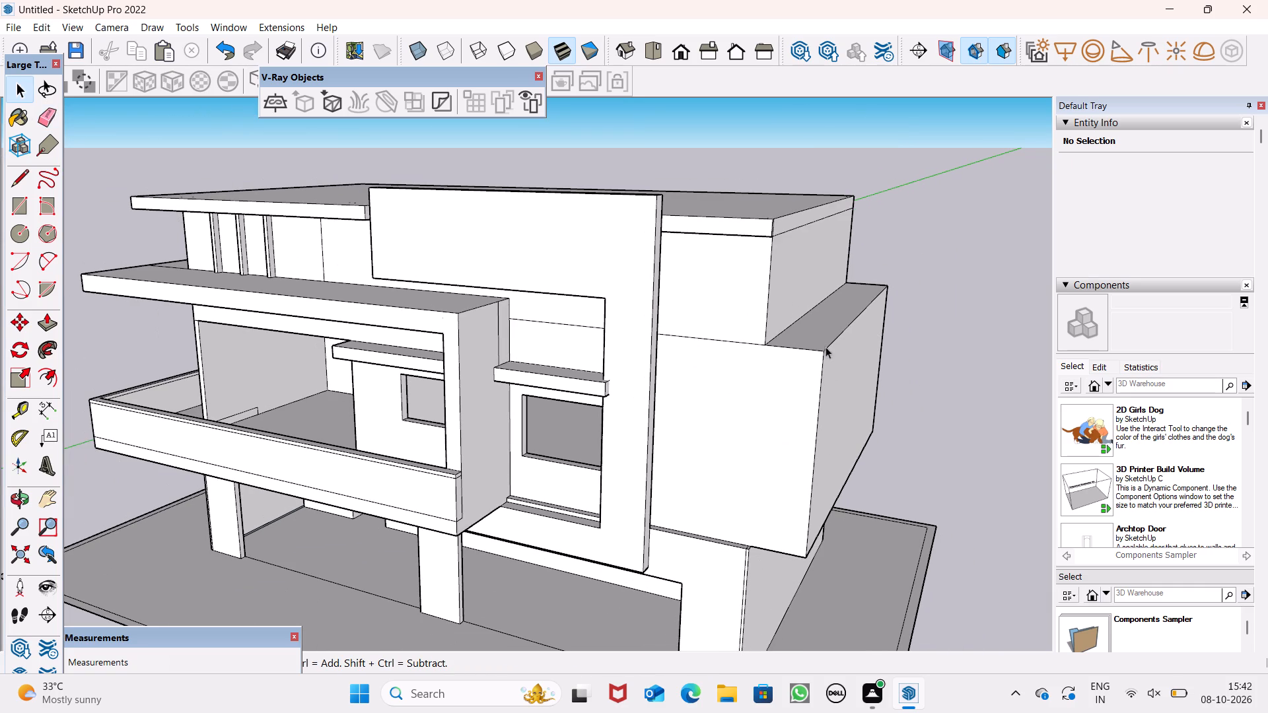
middle_click_drag(801, 421, 886, 298)
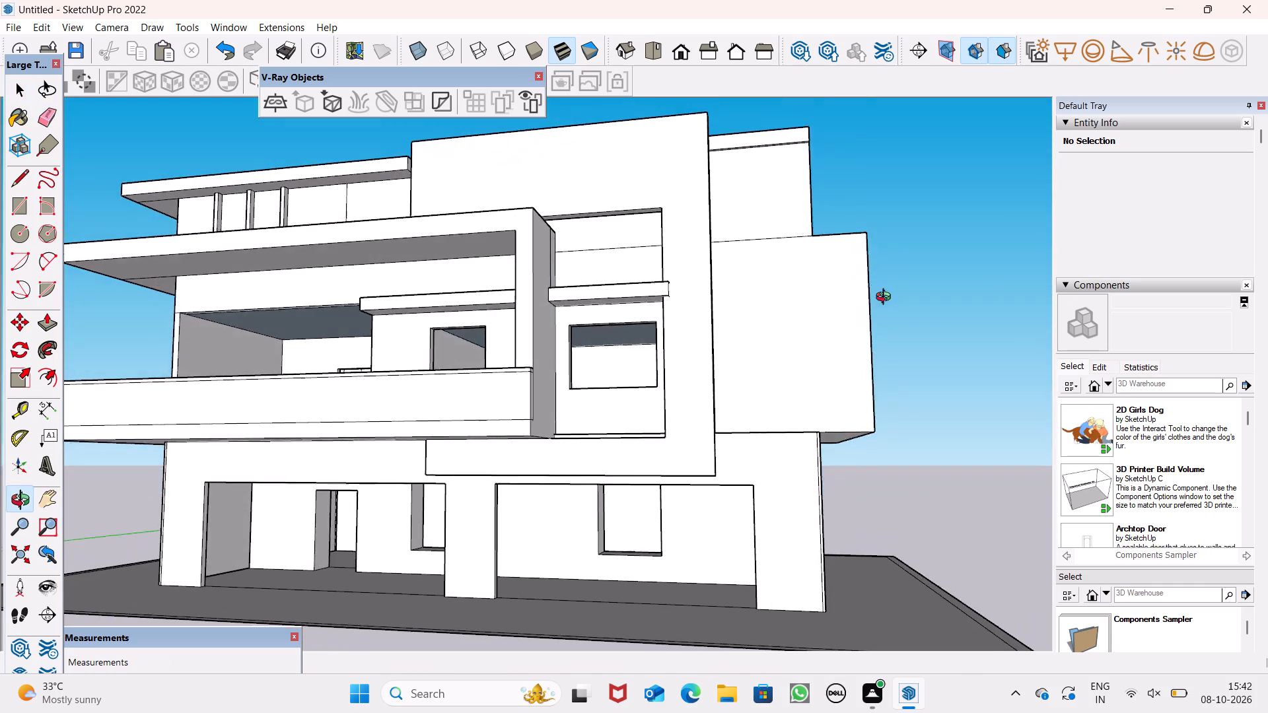
middle_click_drag(886, 298, 890, 318)
scroll(802, 374, "down", 1)
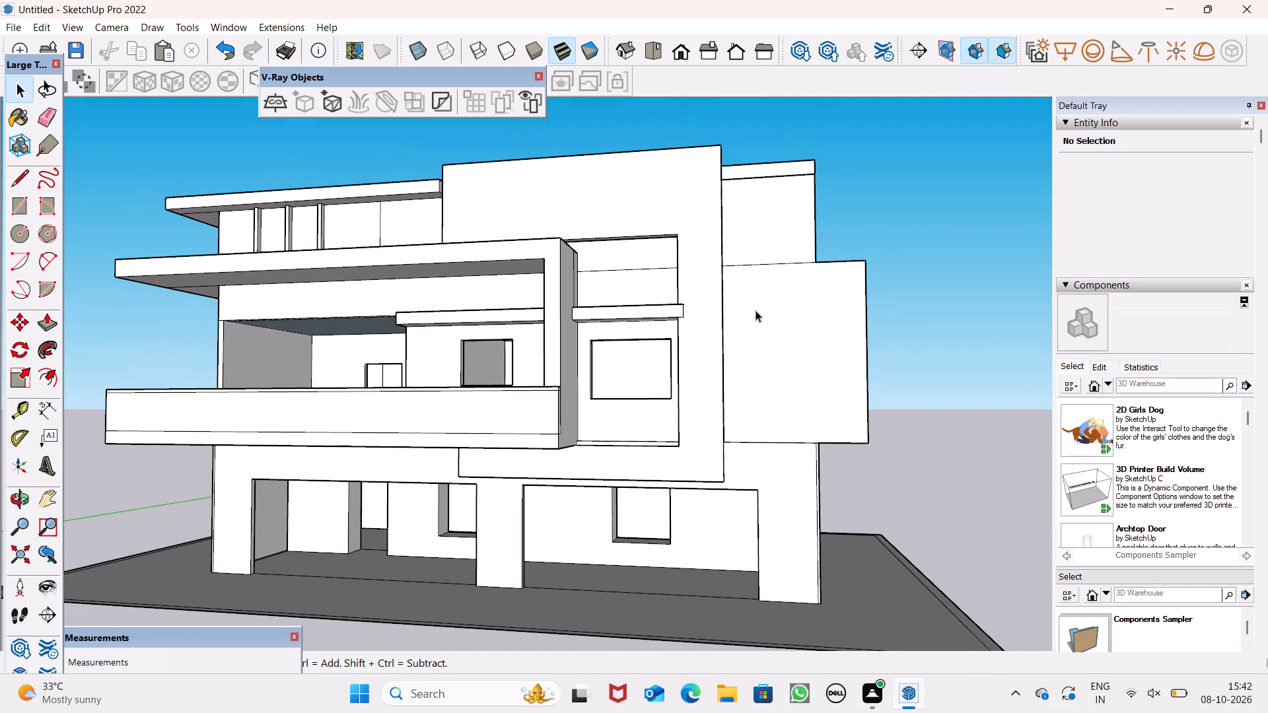
scroll(646, 360, "down", 5)
middle_click_drag(657, 425, 669, 463)
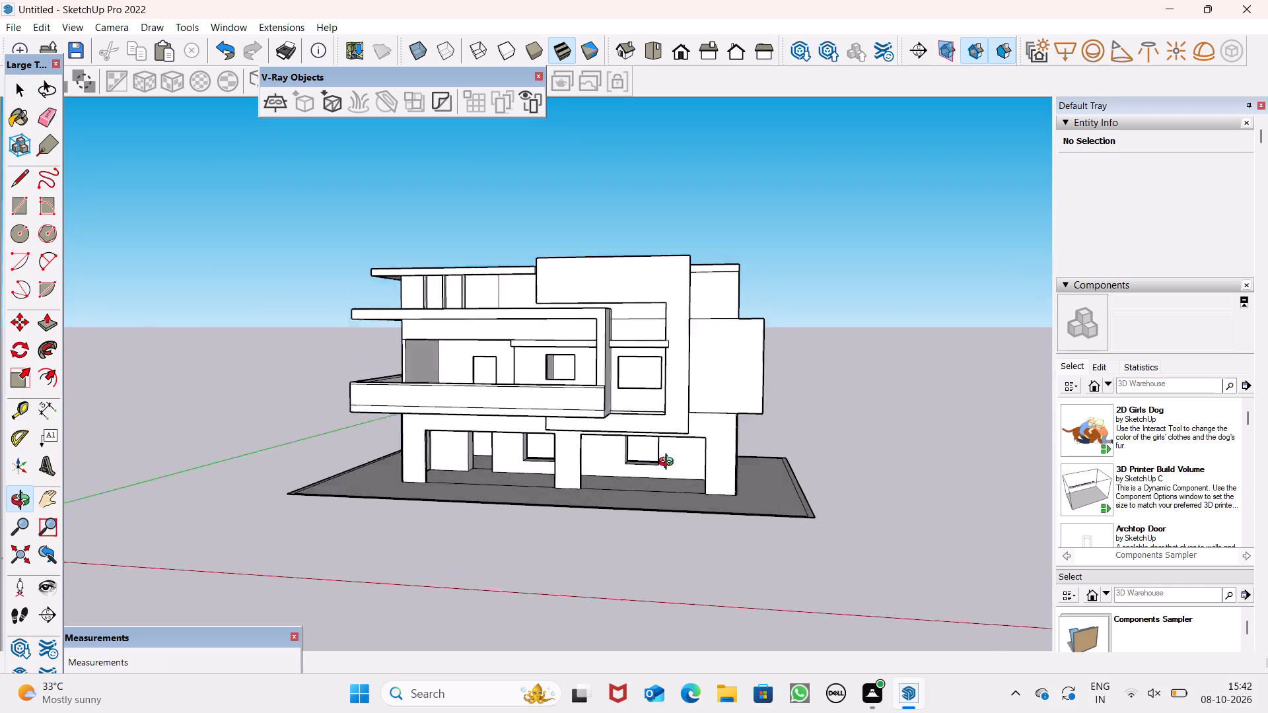
middle_click_drag(669, 463, 682, 440)
scroll(689, 335, "up", 7)
scroll(618, 234, "up", 2)
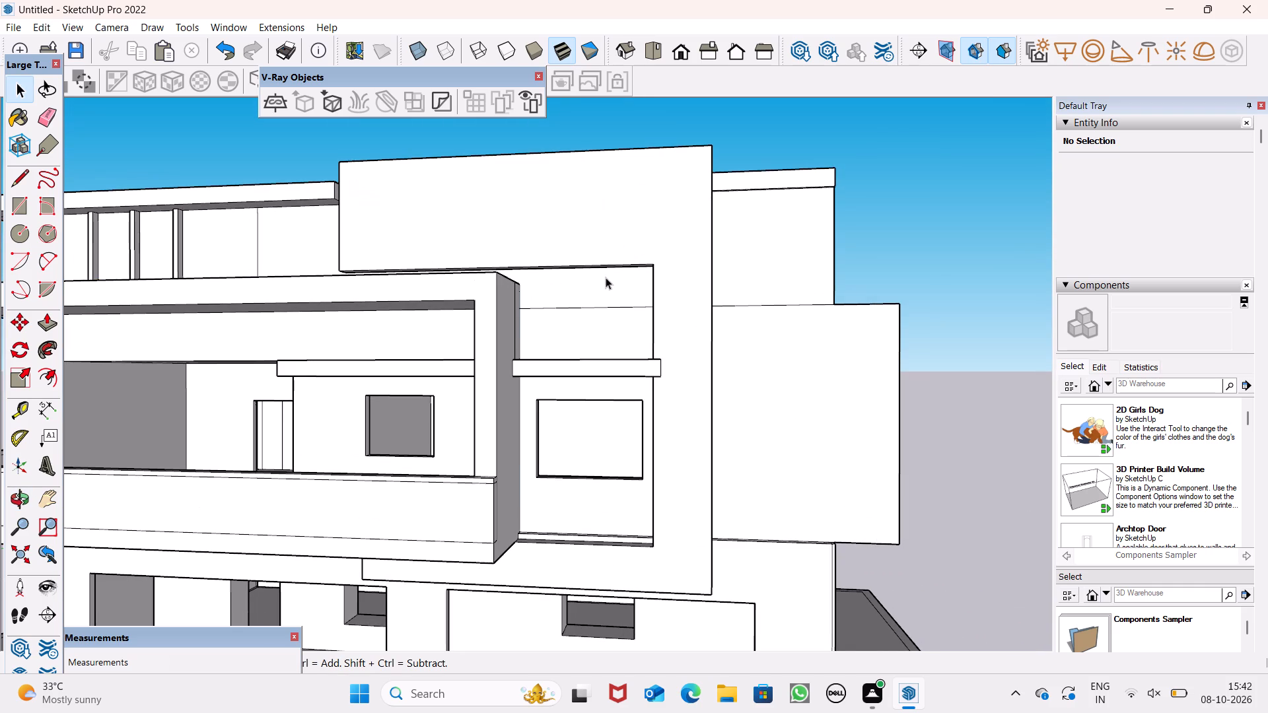
scroll(624, 280, "up", 1)
scroll(644, 310, "down", 3)
scroll(631, 302, "up", 2)
middle_click_drag(626, 279, 644, 225)
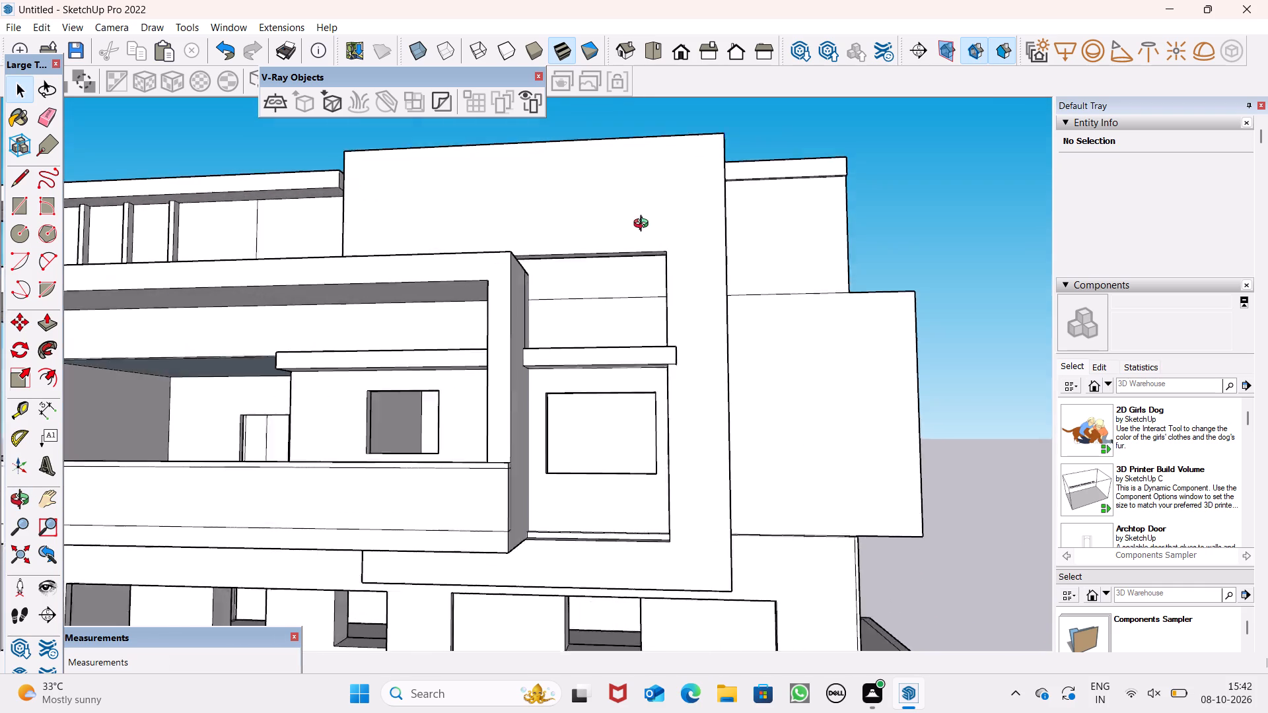
middle_click_drag(644, 225, 643, 219)
left_click(47, 315)
scroll(721, 254, "up", 5)
scroll(686, 244, "down", 1)
scroll(639, 244, "up", 3)
left_click(641, 221)
left_click_drag(641, 221, 641, 248)
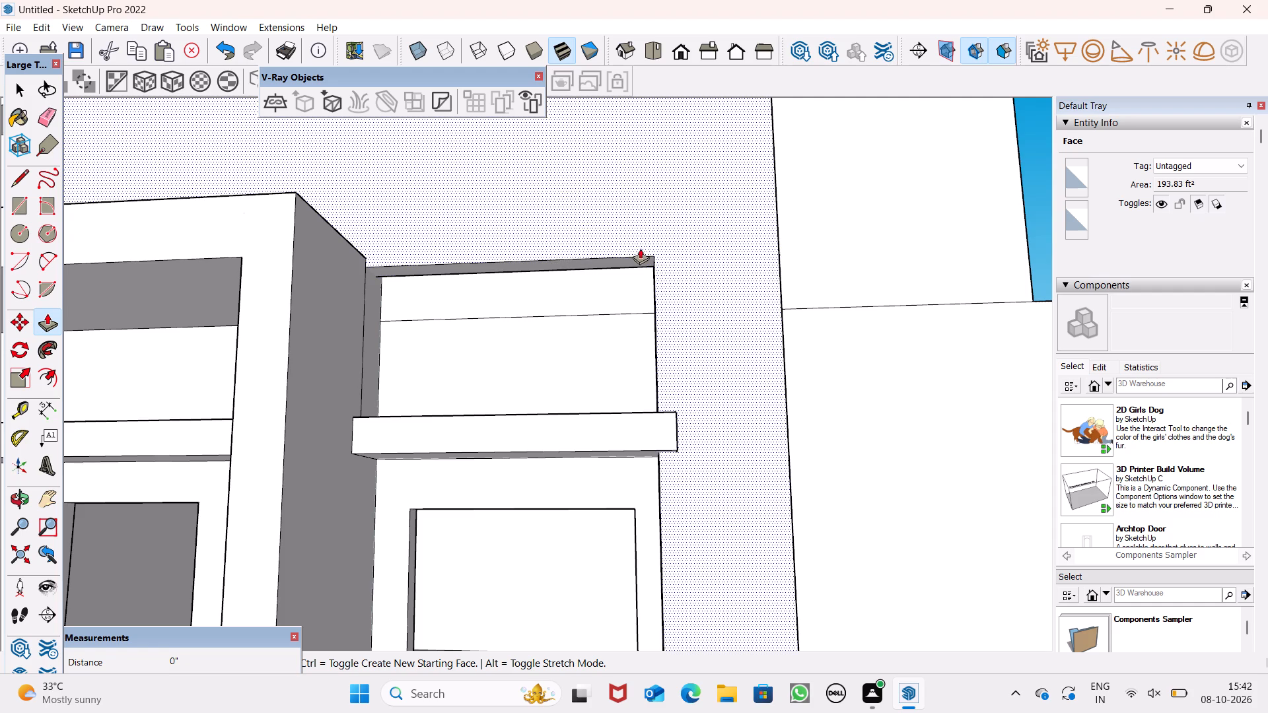
Push the front frame's top face down about 1' 4" to below the roof slab's top surface.
scroll(566, 215, "down", 8)
middle_click_drag(645, 302, 652, 440)
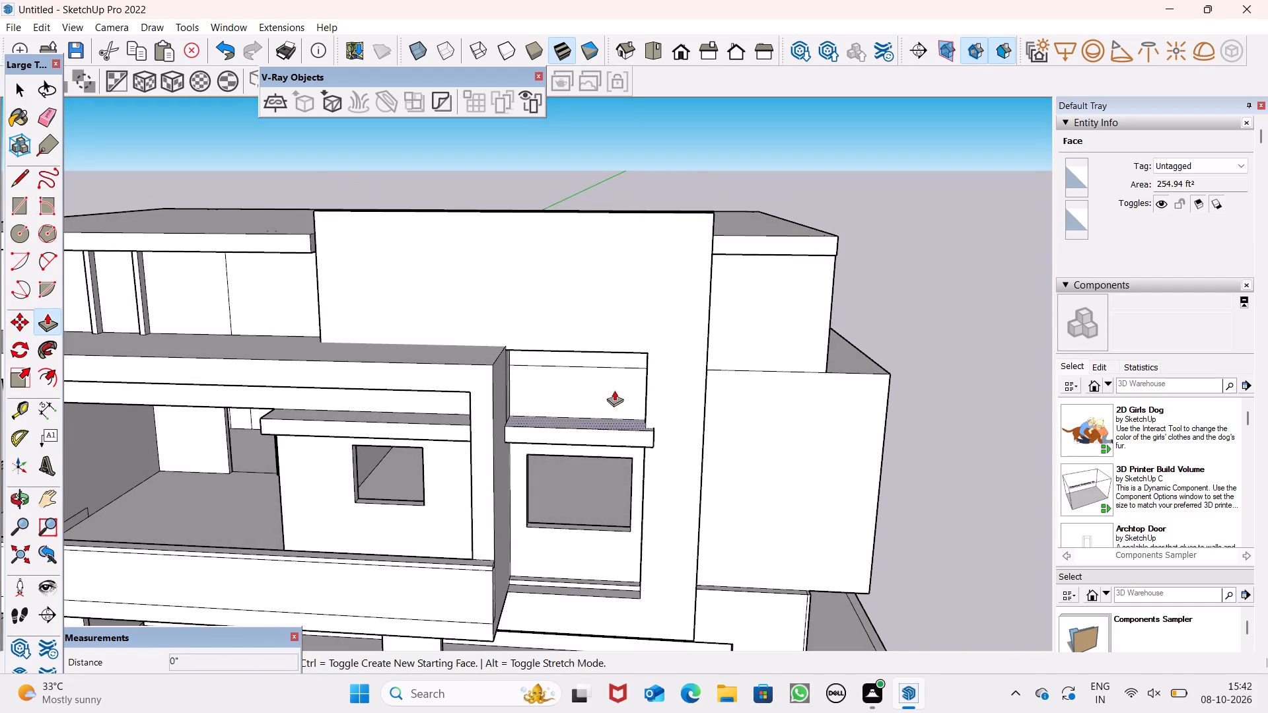
middle_click_drag(589, 236, 580, 403)
scroll(544, 359, "up", 5)
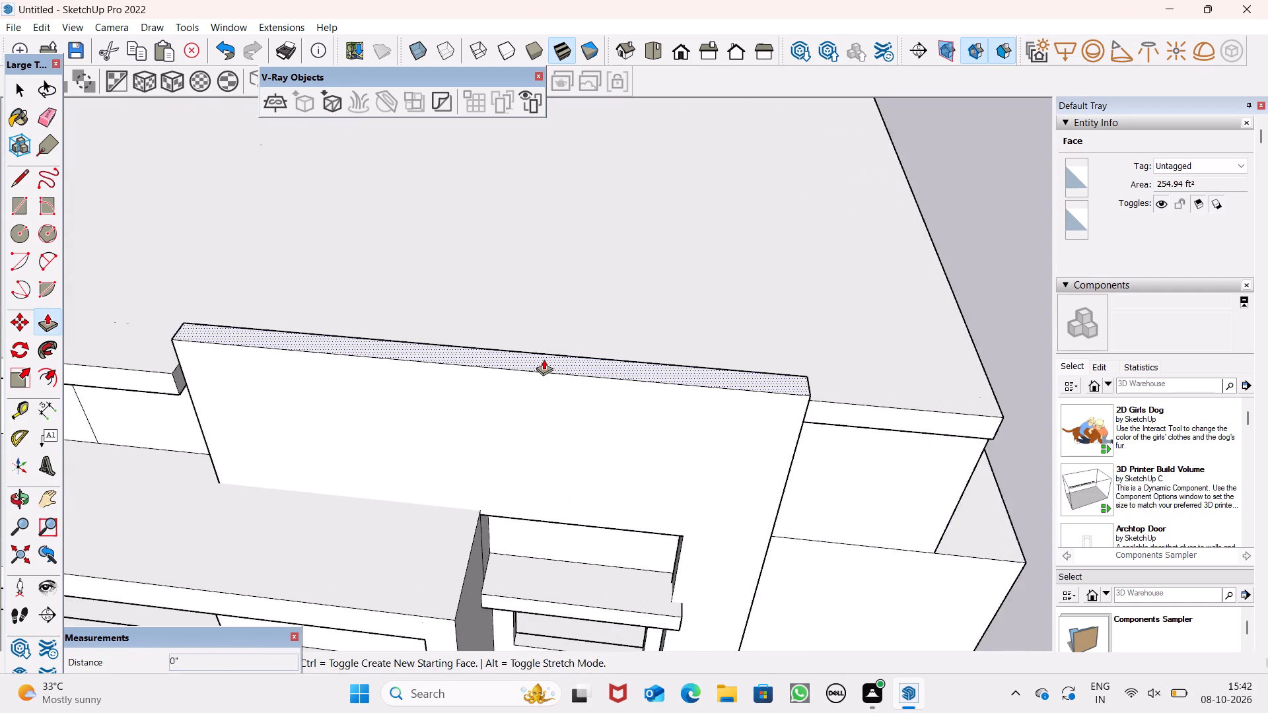
left_click_drag(542, 356, 545, 390)
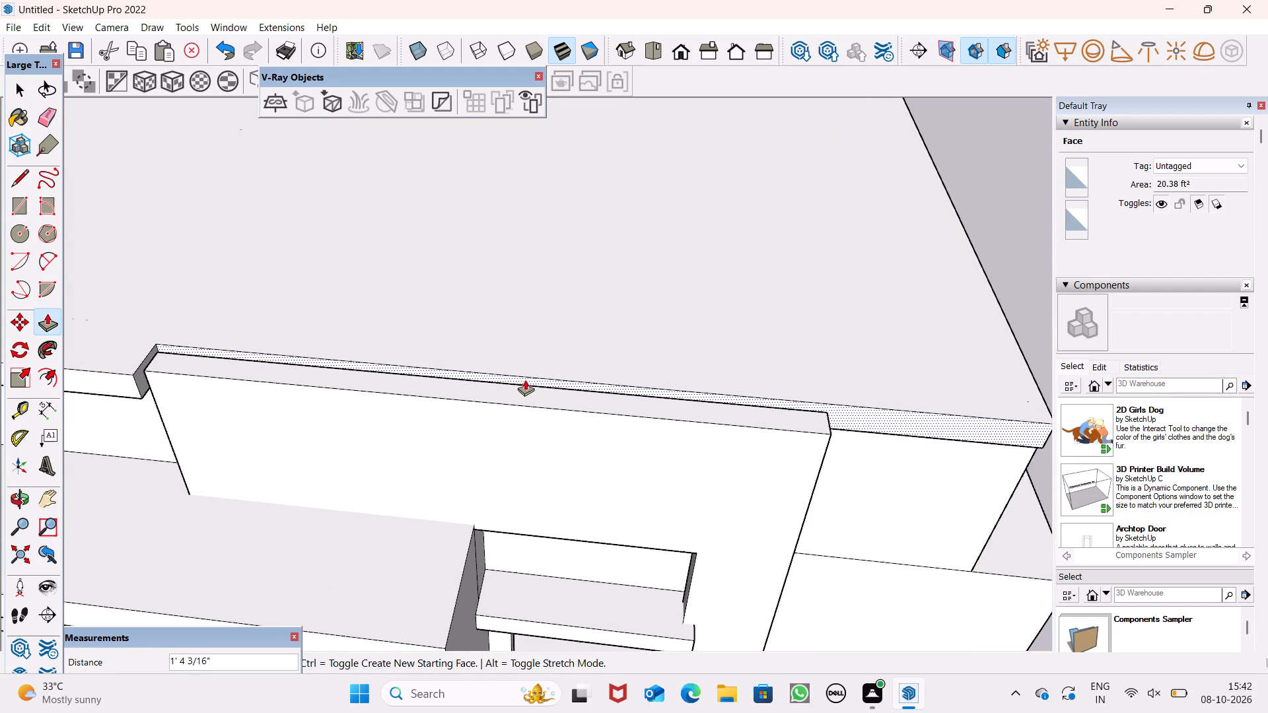
Pull the front frame's top face up about 6" to around the roof slab's top level.
left_click_drag(522, 387, 540, 375)
scroll(442, 273, "down", 7)
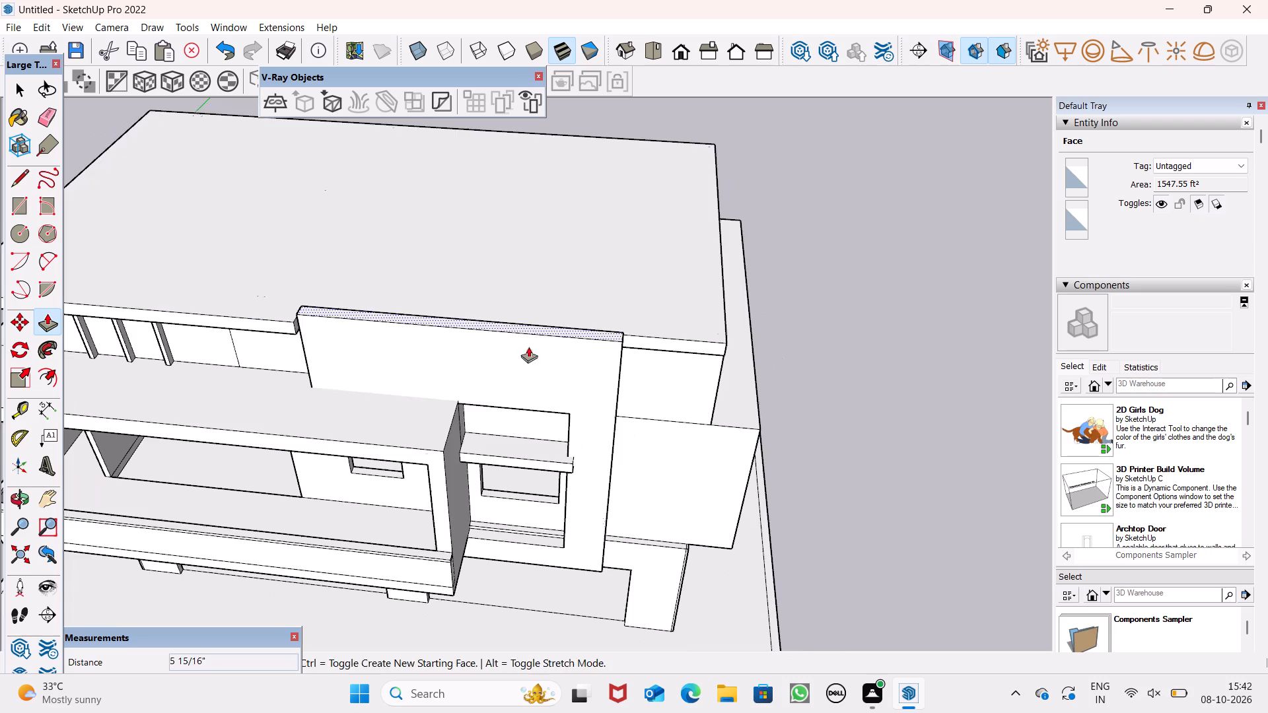
middle_click_drag(528, 347, 596, 203)
key("space")
scroll(537, 332, "down", 1)
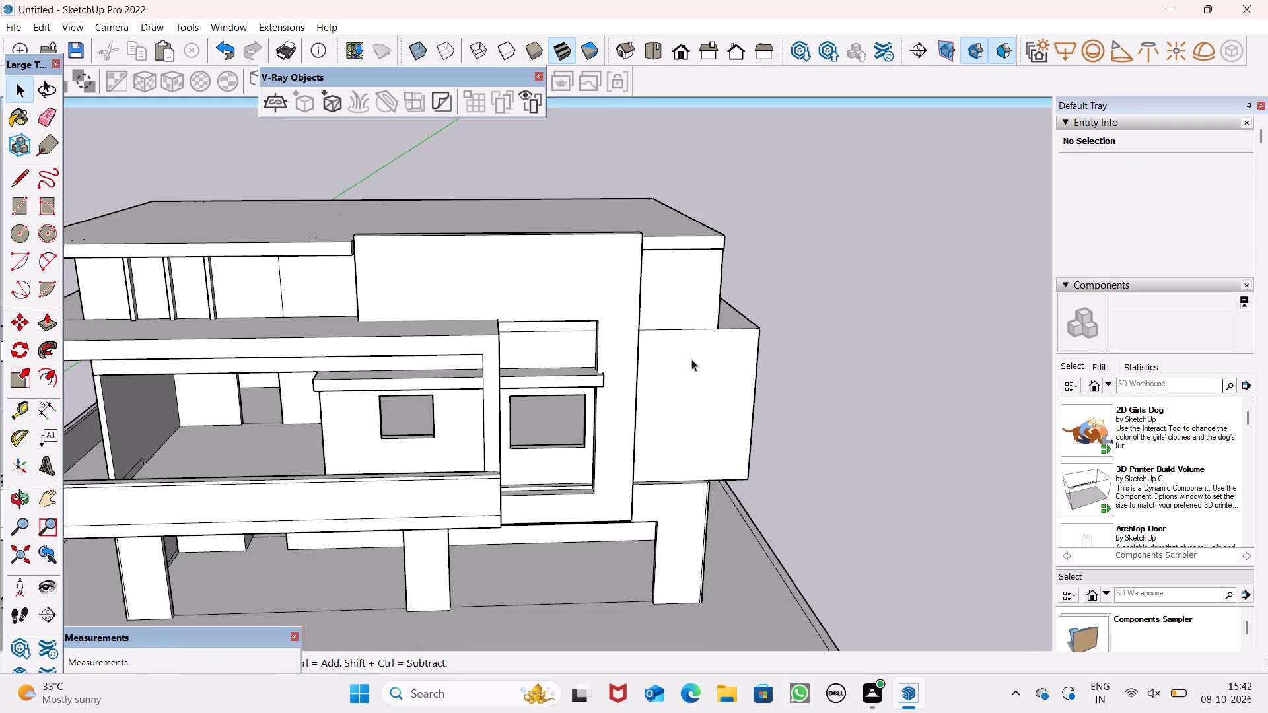
middle_click_drag(691, 359, 691, 325)
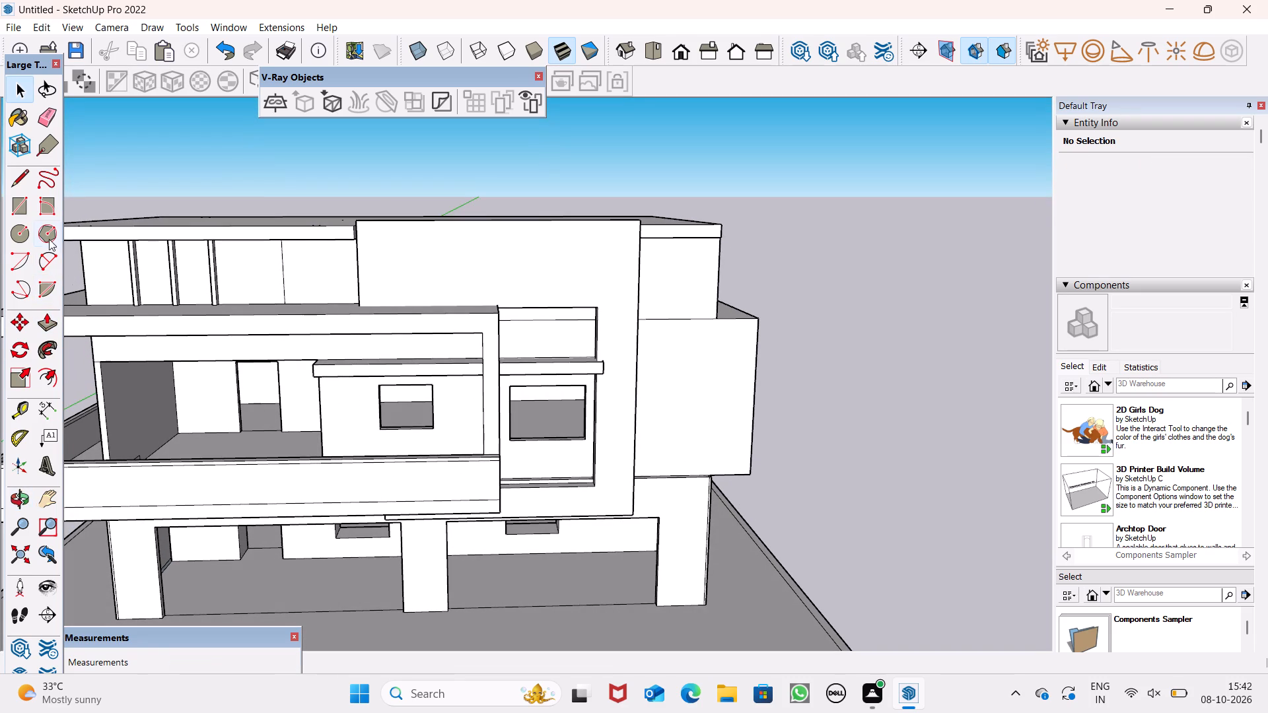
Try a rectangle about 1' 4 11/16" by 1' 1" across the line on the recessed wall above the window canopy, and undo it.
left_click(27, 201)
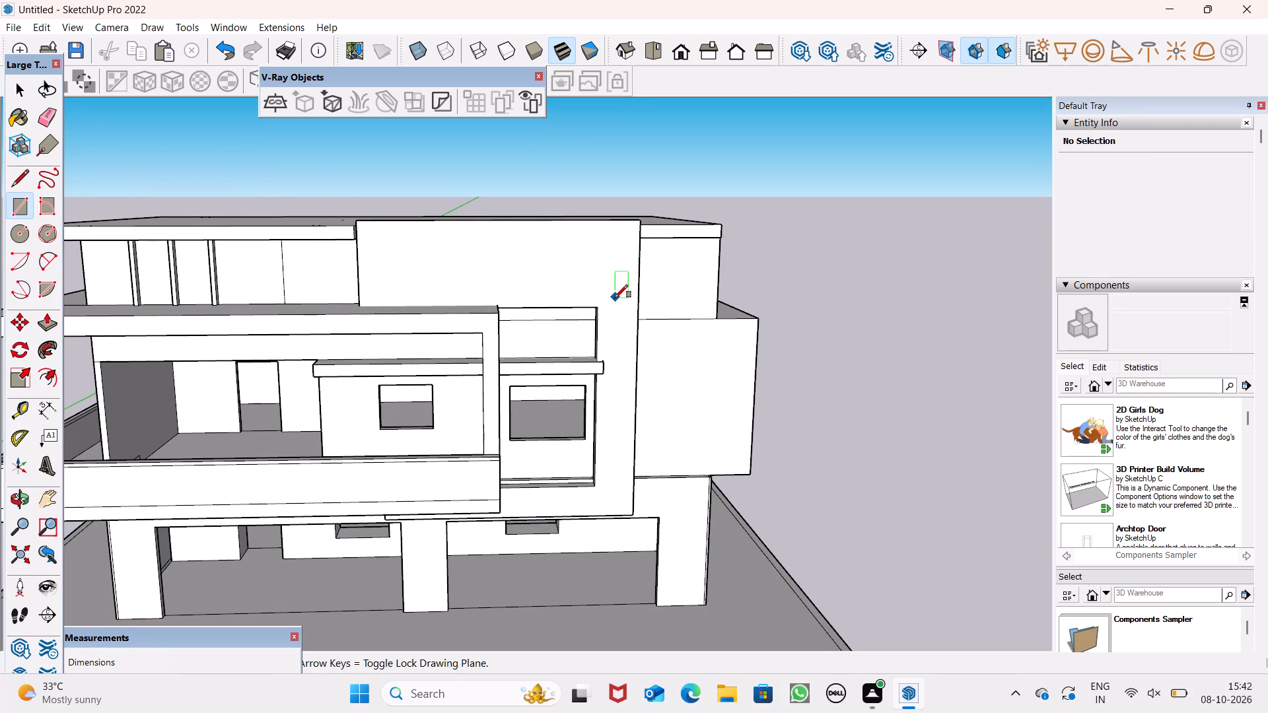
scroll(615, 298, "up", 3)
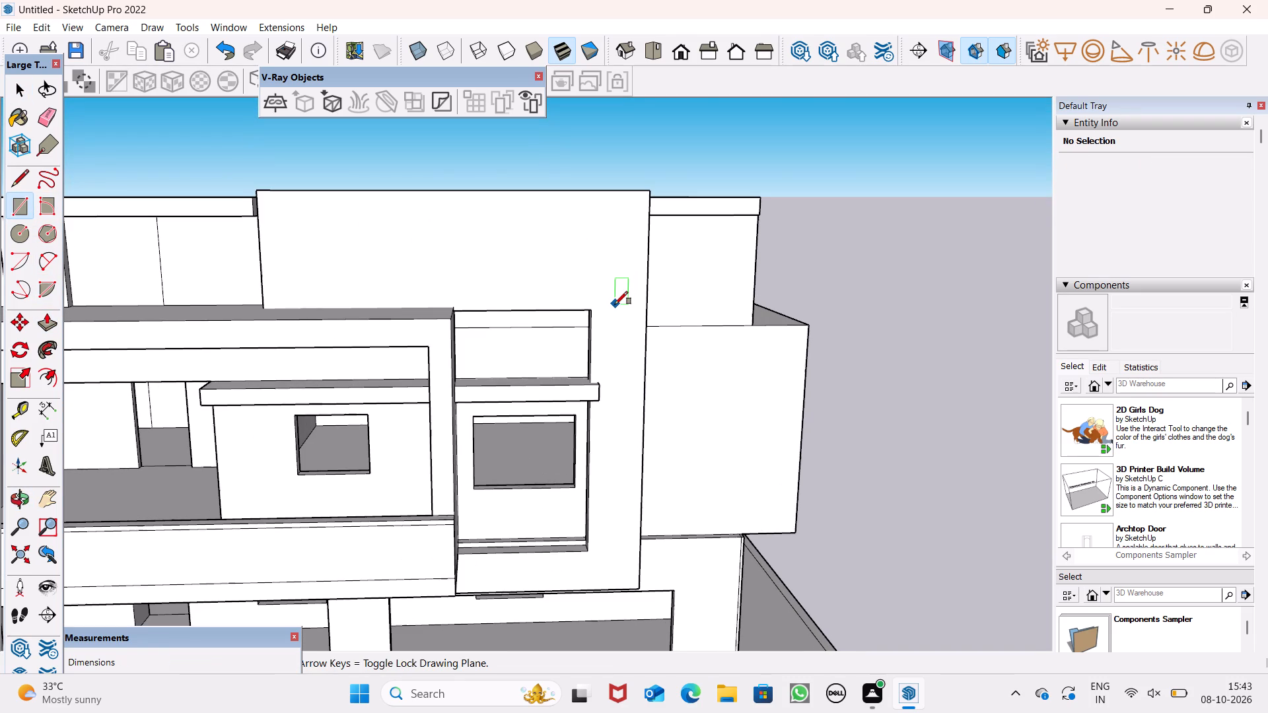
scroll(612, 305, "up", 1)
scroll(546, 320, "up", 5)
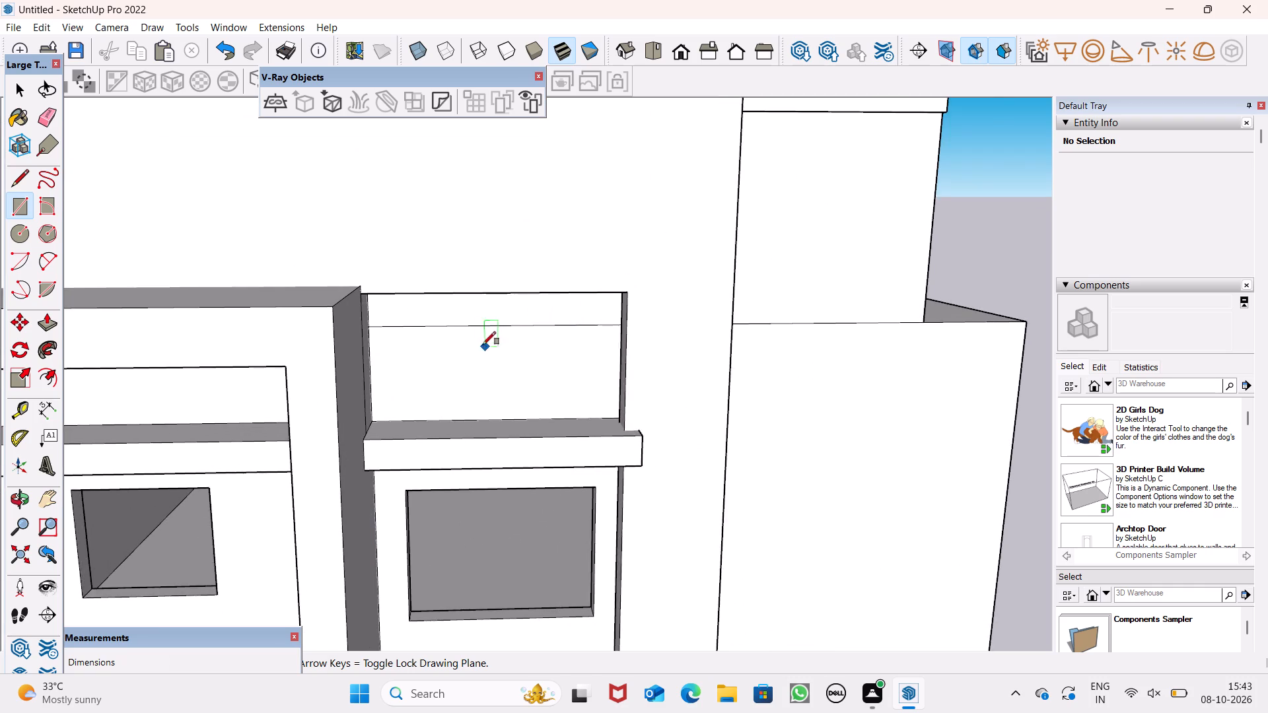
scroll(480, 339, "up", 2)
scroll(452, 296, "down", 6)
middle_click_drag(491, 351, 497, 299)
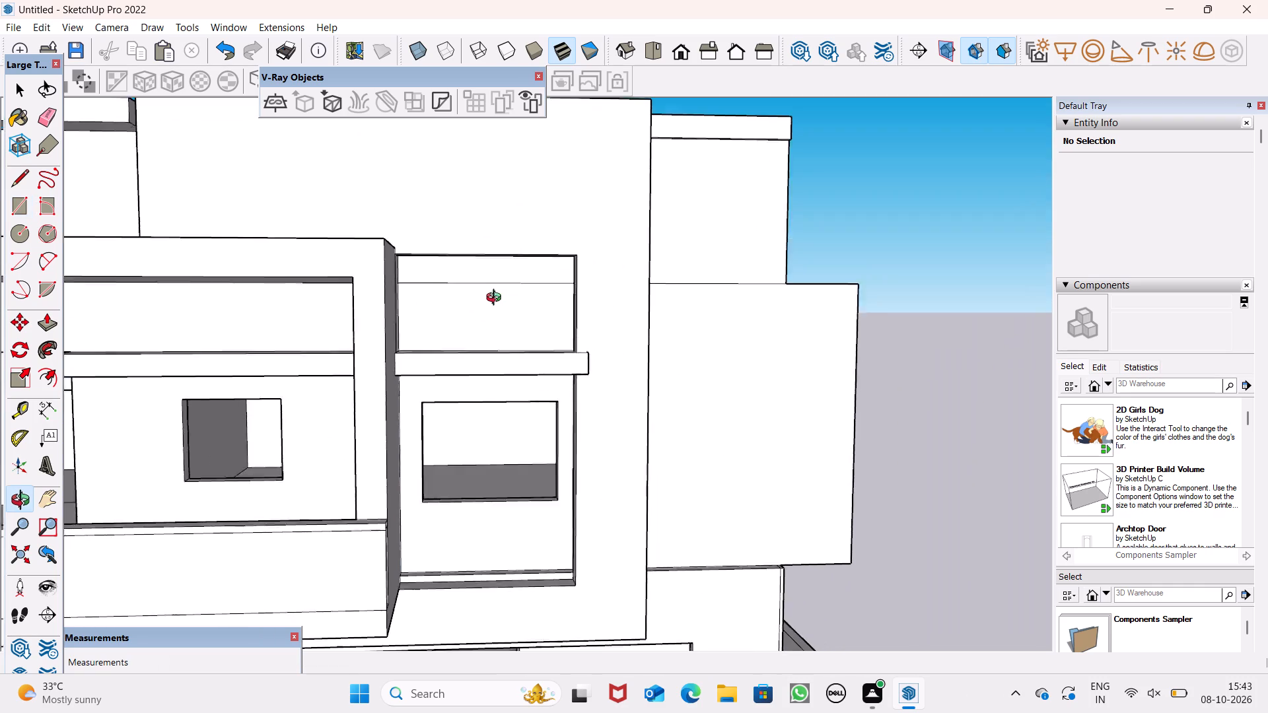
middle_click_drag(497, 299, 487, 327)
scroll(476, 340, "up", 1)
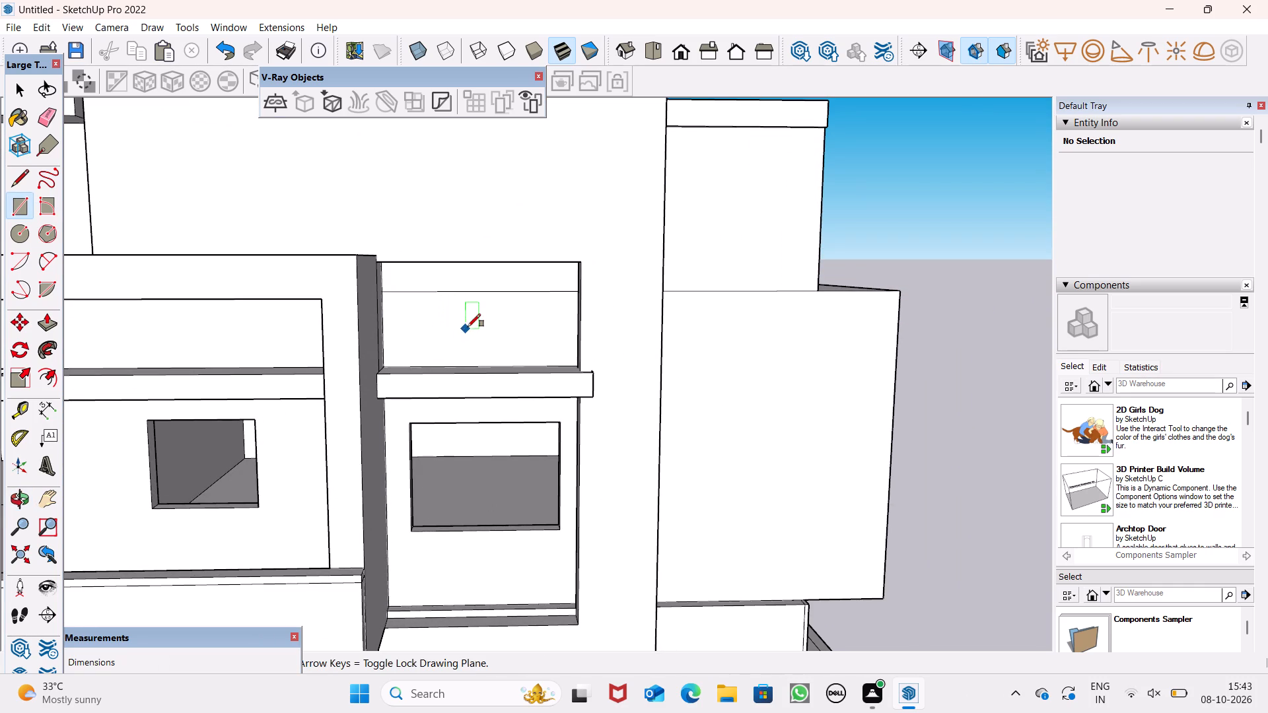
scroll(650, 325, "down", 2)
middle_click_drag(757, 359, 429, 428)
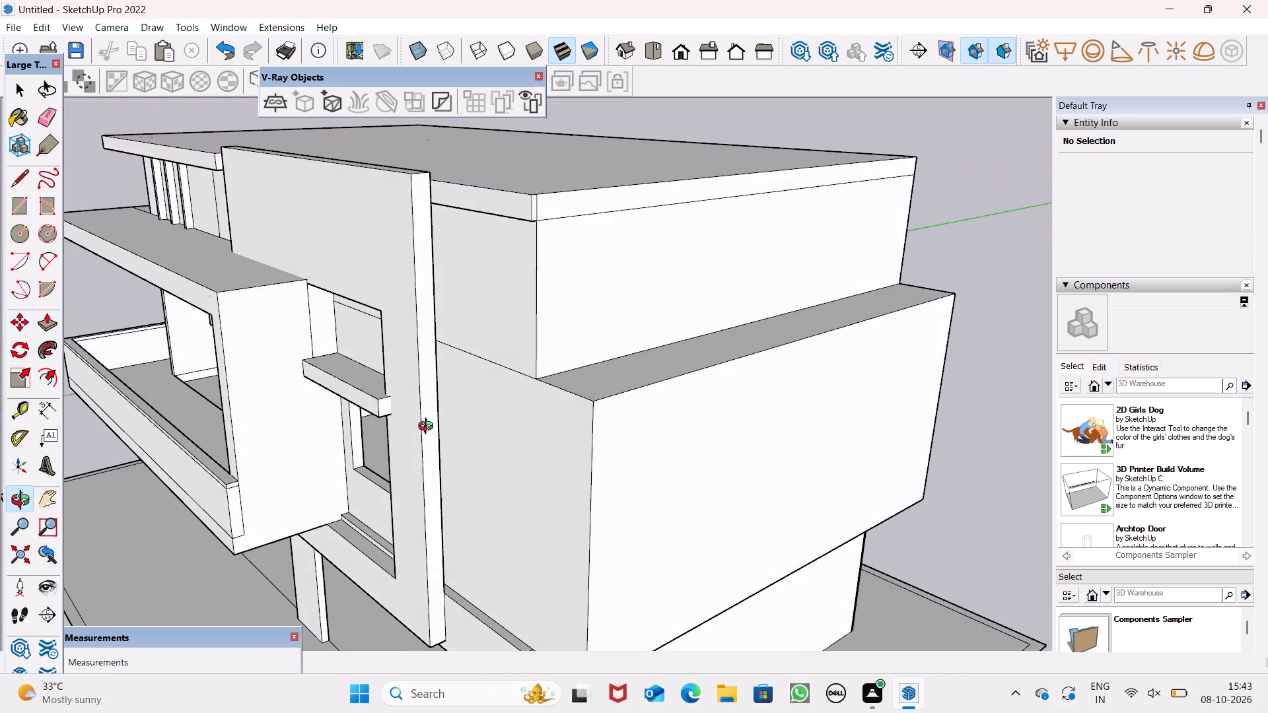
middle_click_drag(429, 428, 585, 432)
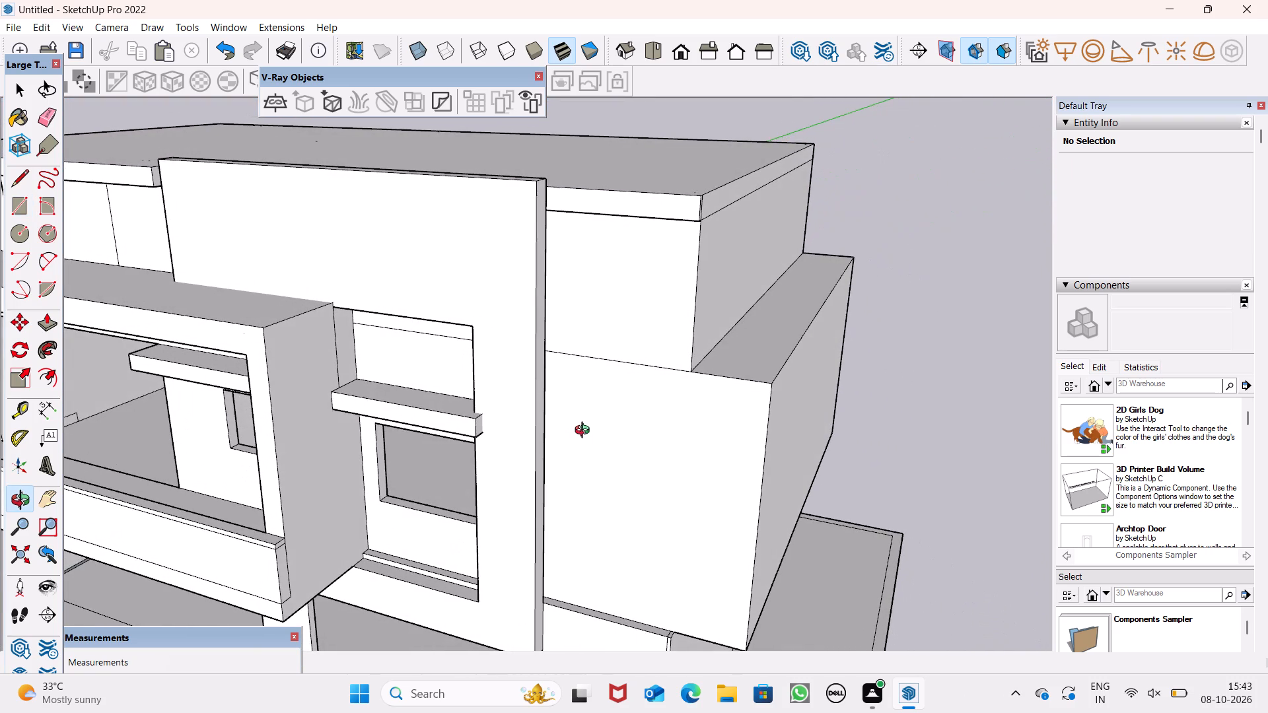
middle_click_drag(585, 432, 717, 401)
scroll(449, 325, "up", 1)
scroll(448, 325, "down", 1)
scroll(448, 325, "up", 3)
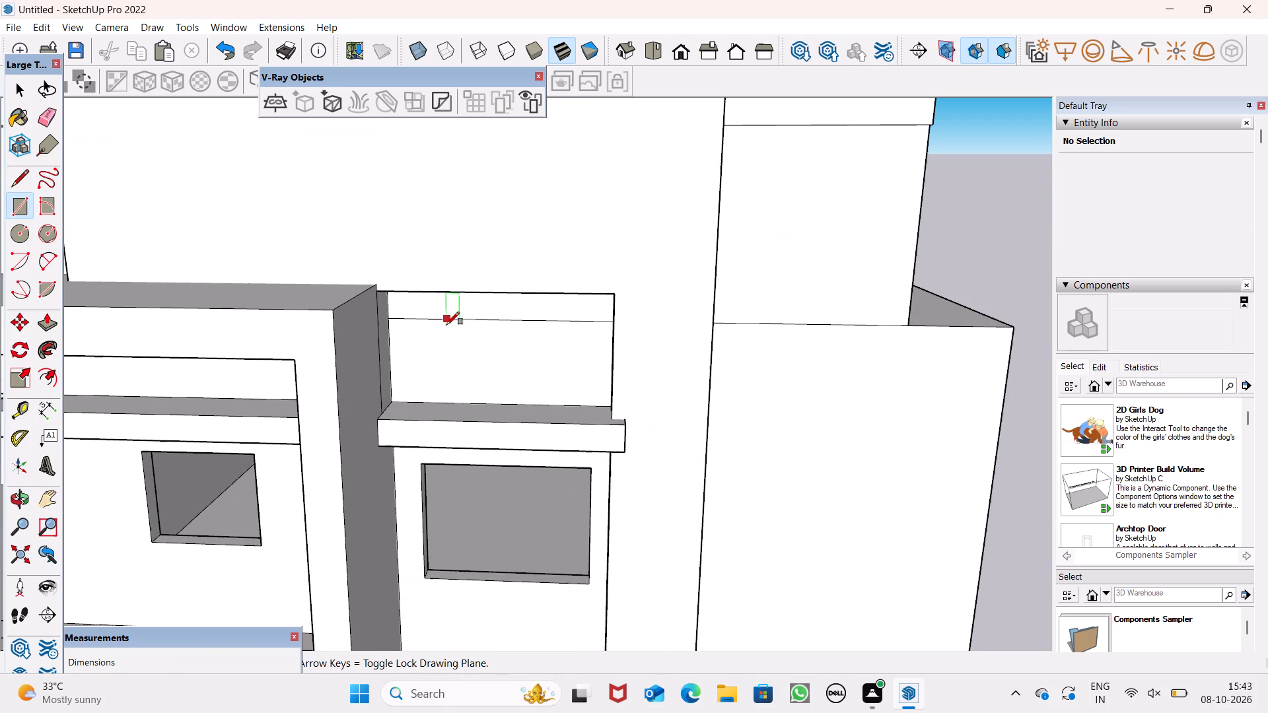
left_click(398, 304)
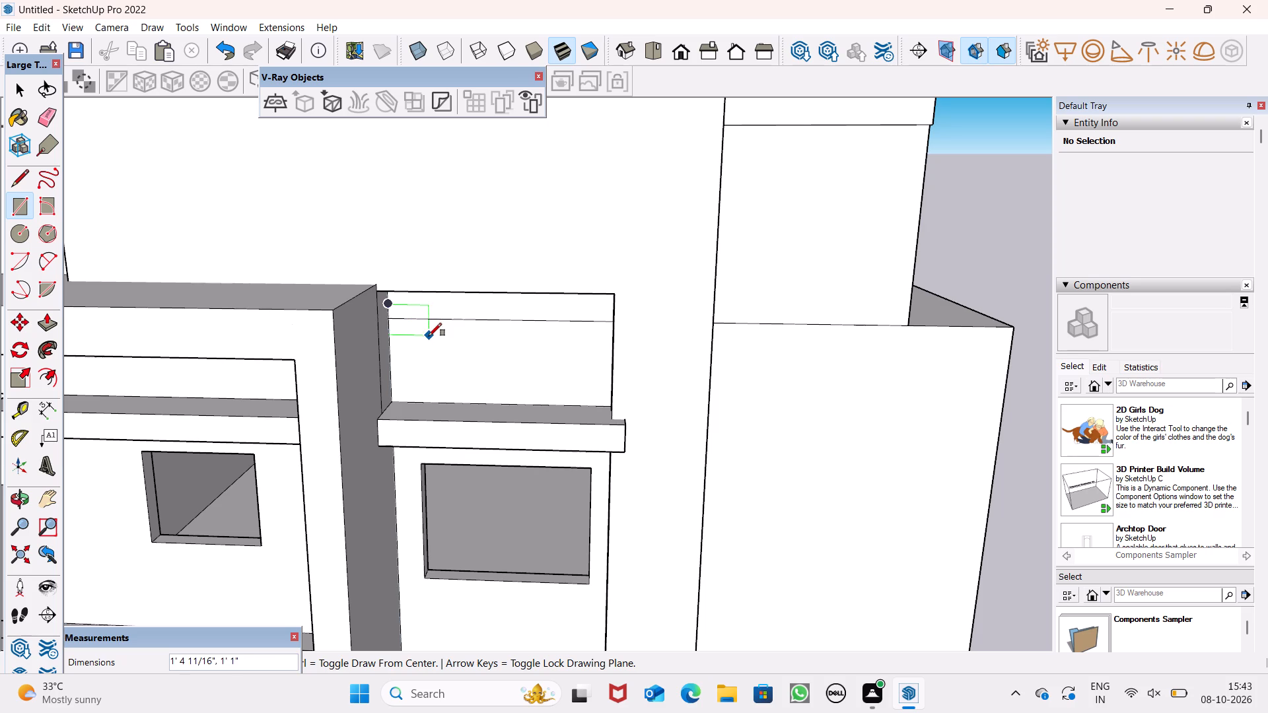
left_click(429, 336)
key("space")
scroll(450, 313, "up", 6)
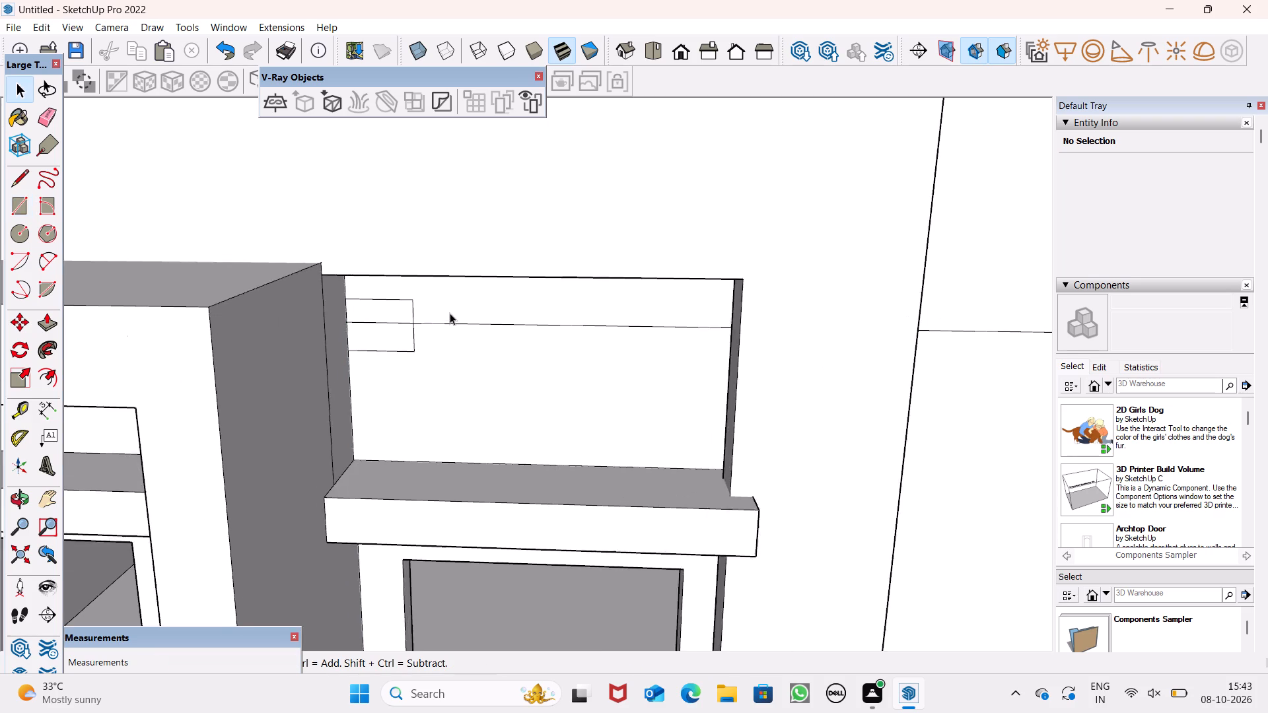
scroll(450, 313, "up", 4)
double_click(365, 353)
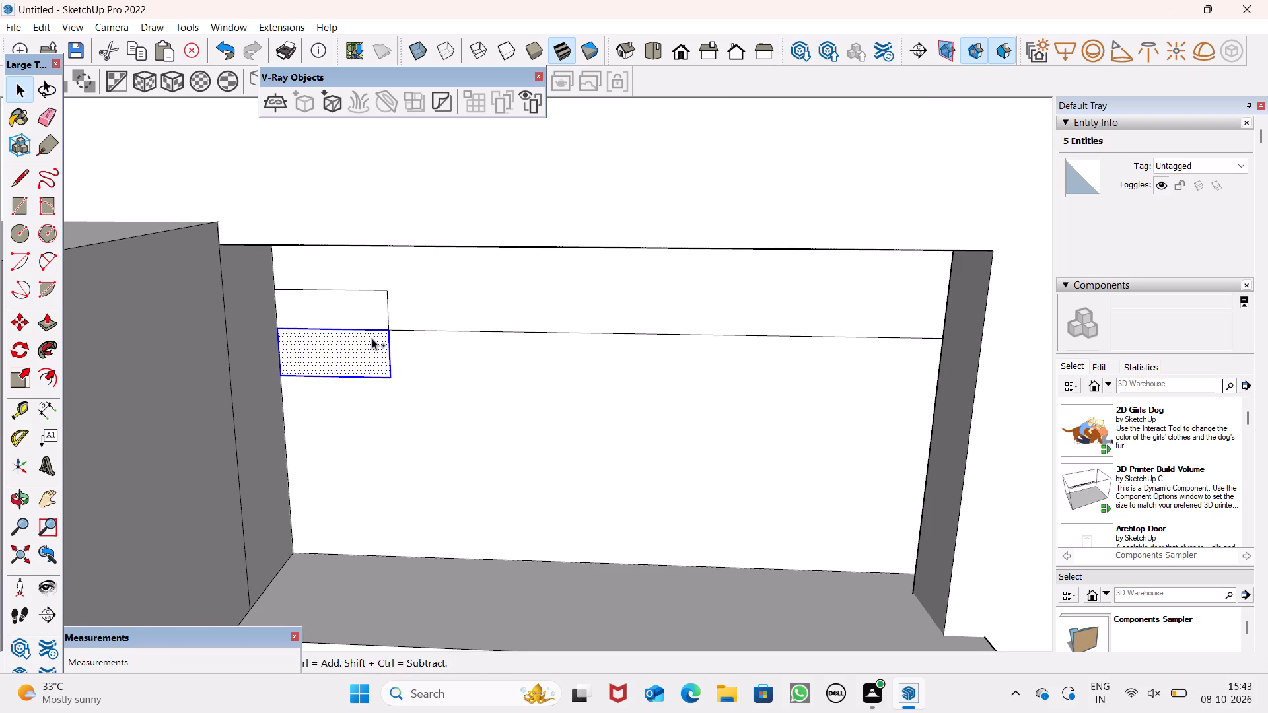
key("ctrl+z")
Erase the horizontal line across the recessed wall above the window canopy.
double_click(53, 120)
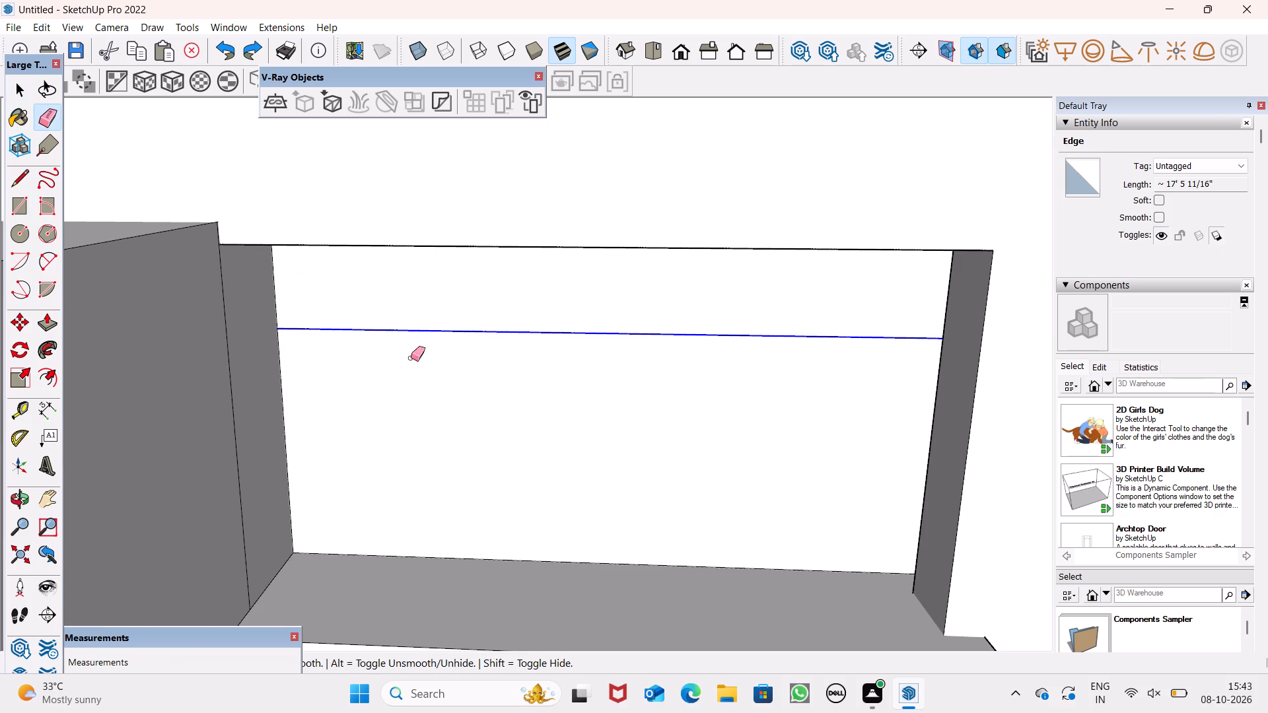
left_click(432, 331)
Draw a square about 1' 7/8" per side near the upper left corner of the recessed wall above the canopy.
scroll(437, 339, "down", 8)
scroll(324, 304, "down", 5)
middle_click_drag(394, 383, 413, 292)
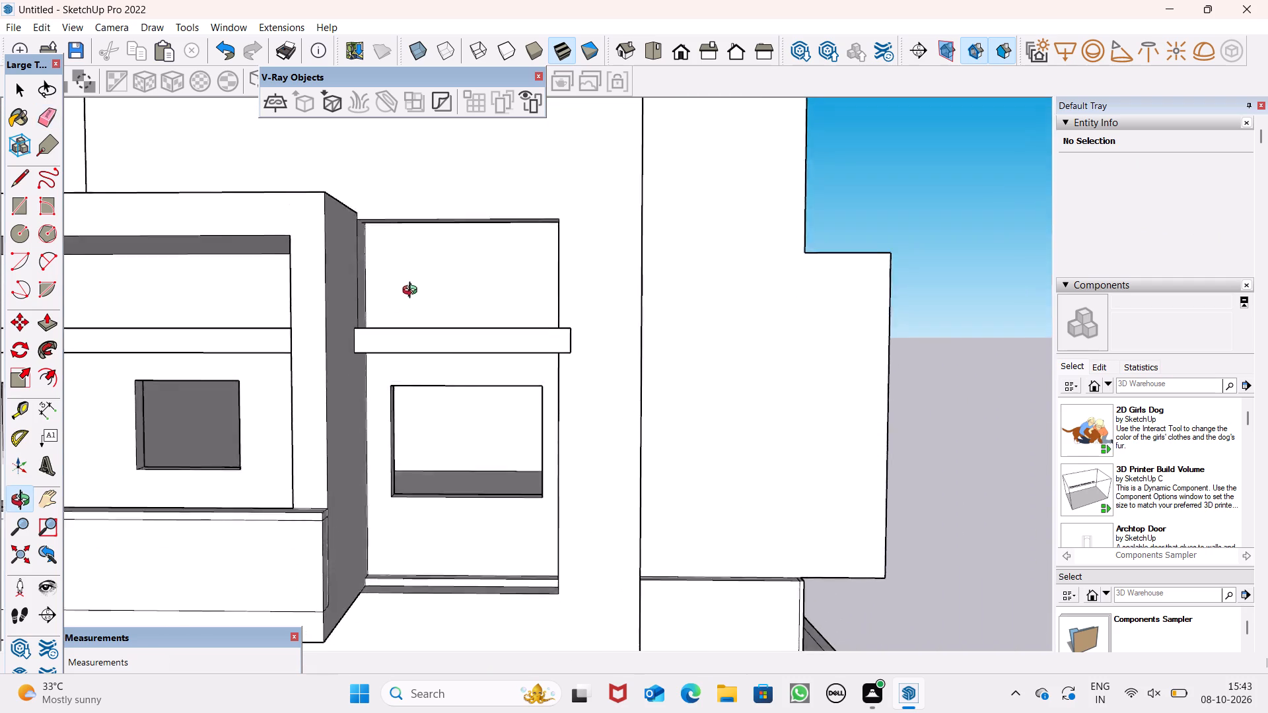
middle_click_drag(413, 292, 396, 292)
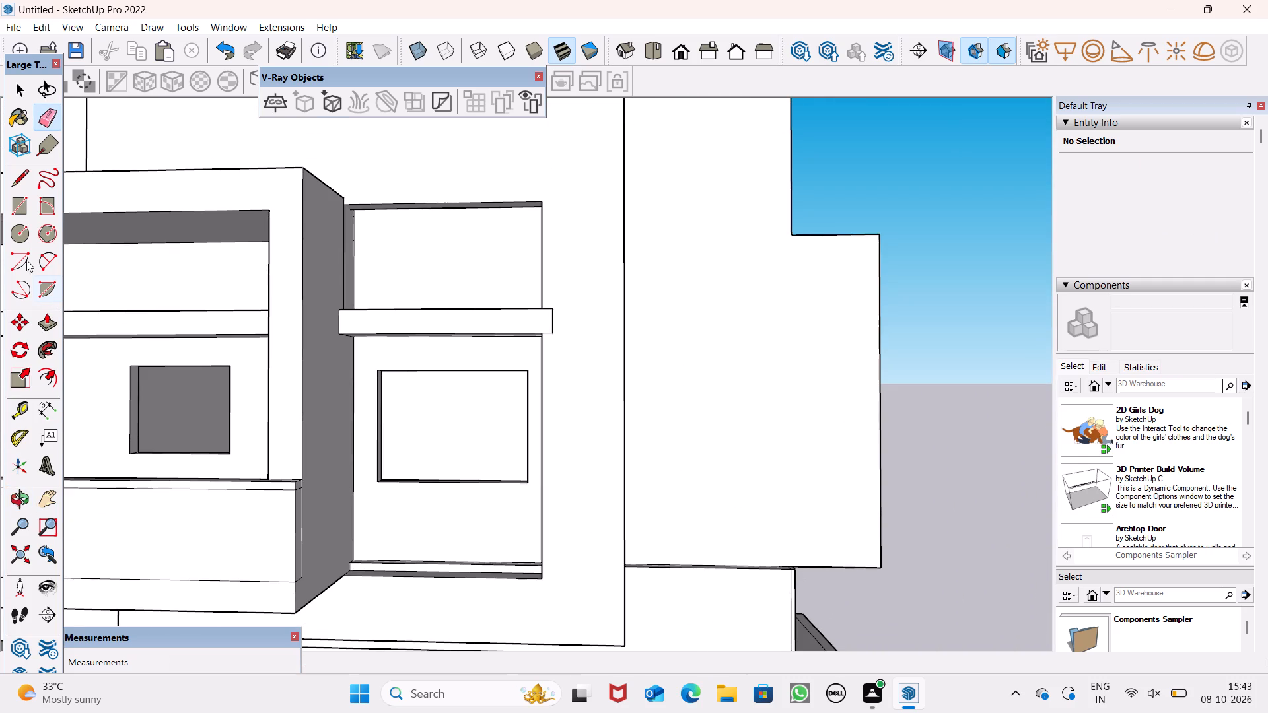
left_click(20, 219)
scroll(340, 257, "up", 6)
scroll(396, 234, "up", 4)
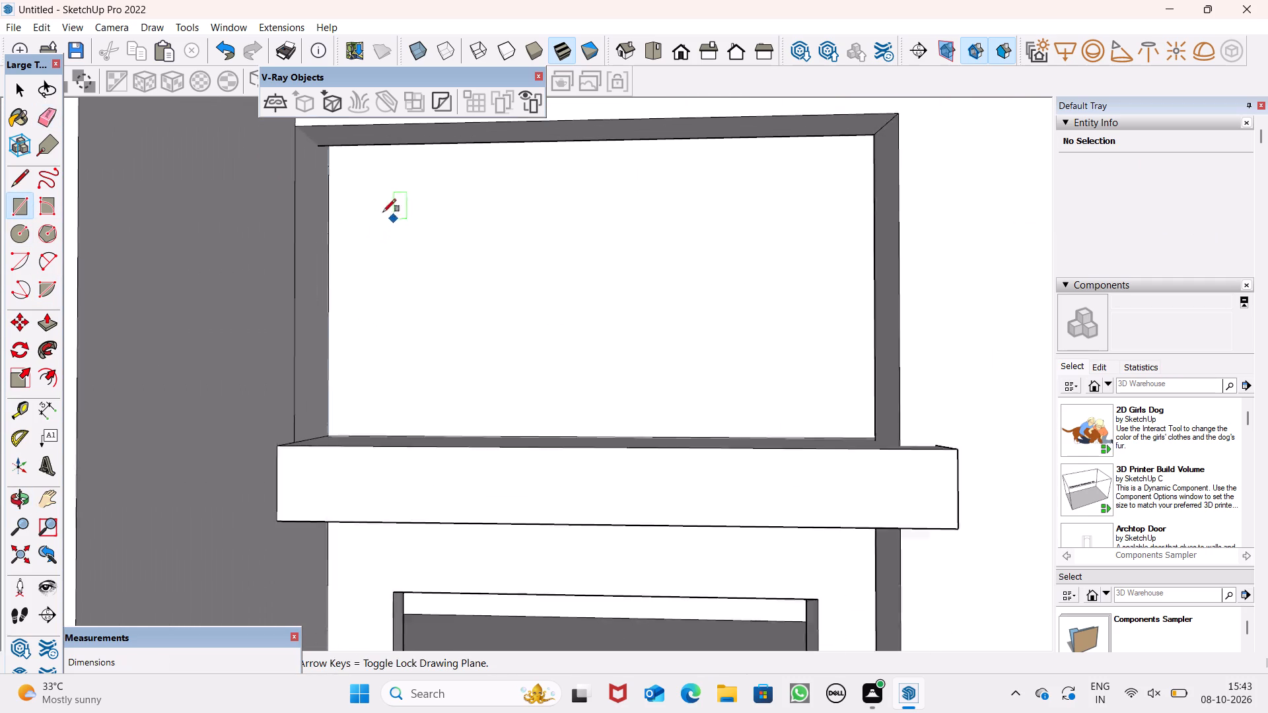
scroll(383, 212, "up", 1)
left_click(363, 174)
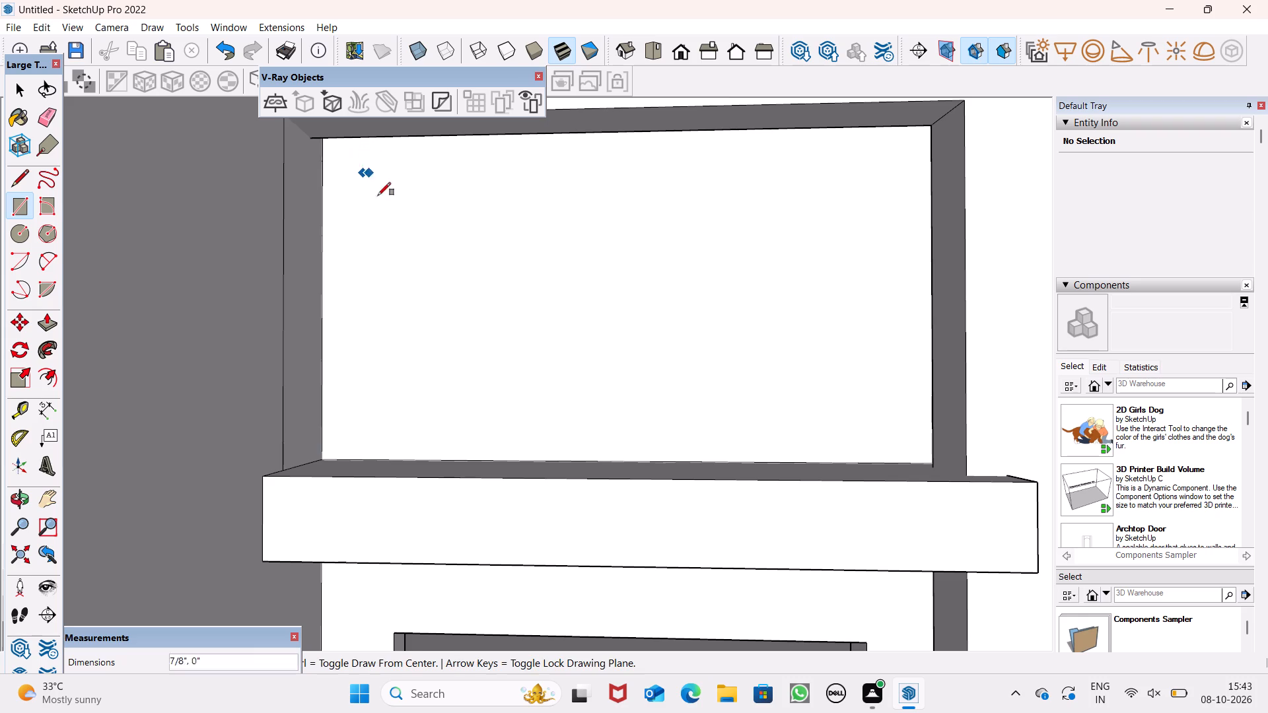
left_click(442, 250)
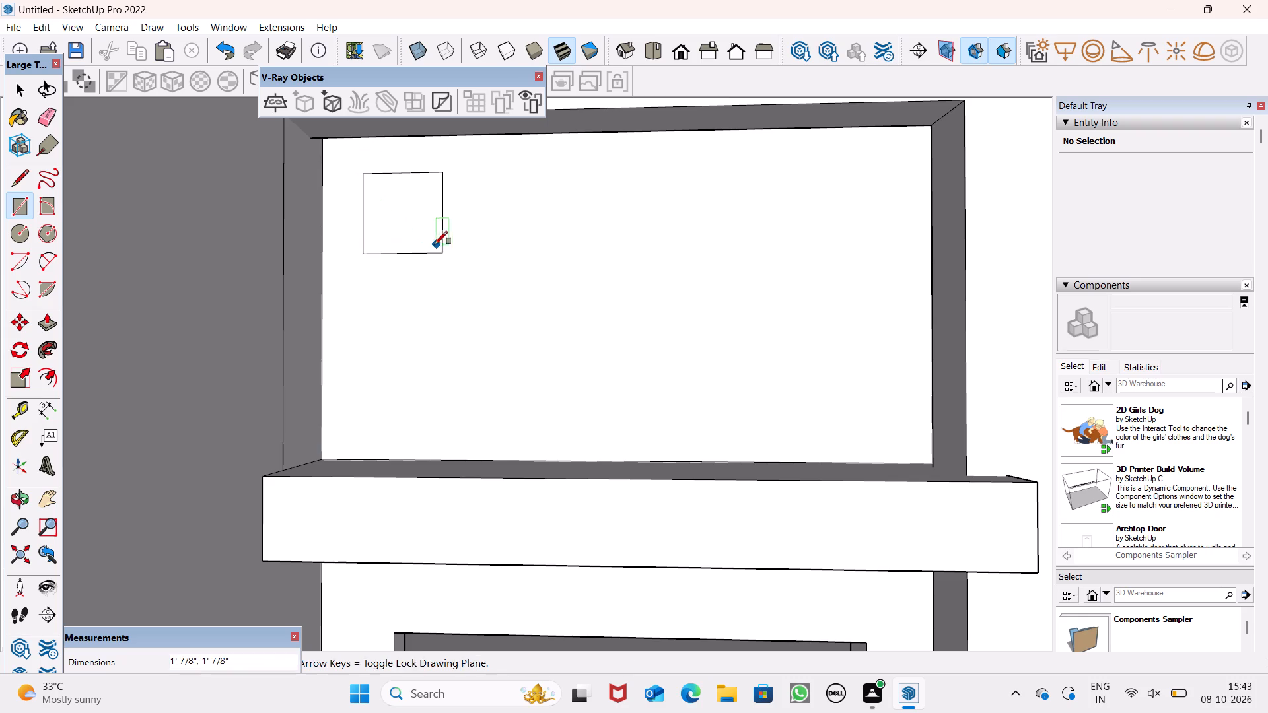
key("space")
Copy the small square three times along the recessed wall to form a horizontal row of four, the last offset about 1' 11".
double_click(417, 232)
scroll(411, 234, "down", 2)
key("m")
key("Return")
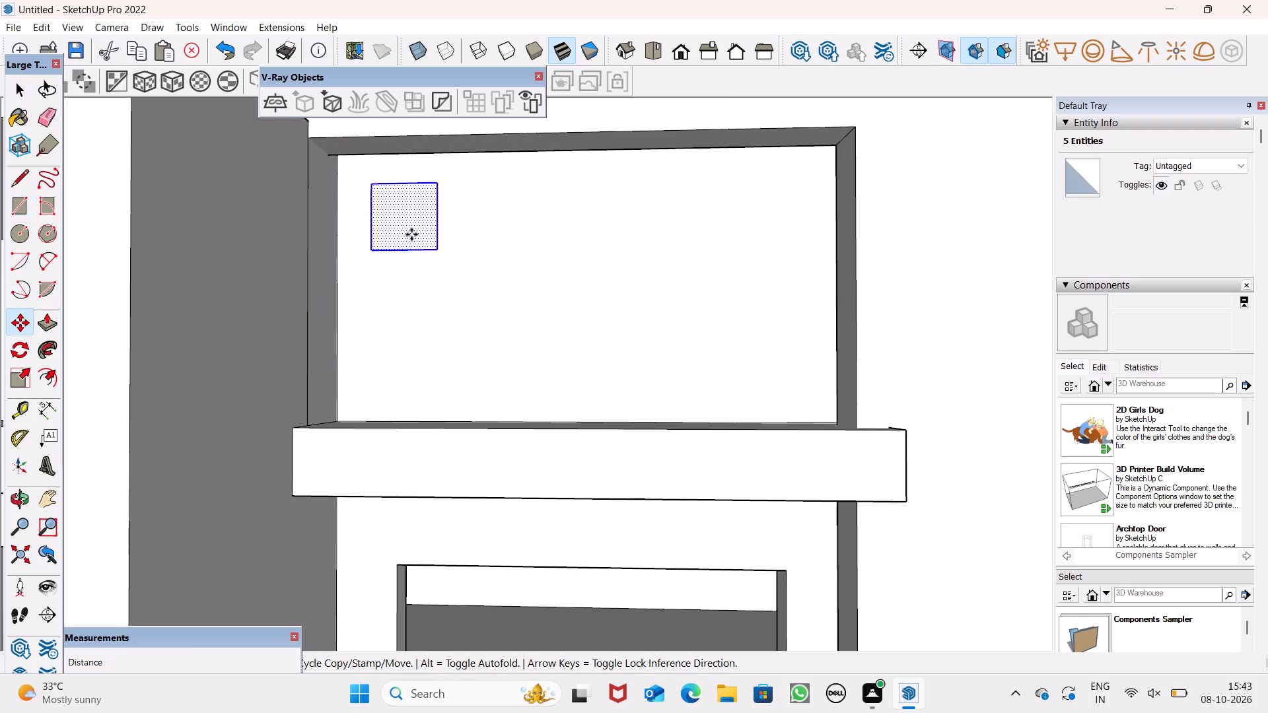
left_click_drag(405, 226, 514, 222, "ctrl")
double_click(513, 222)
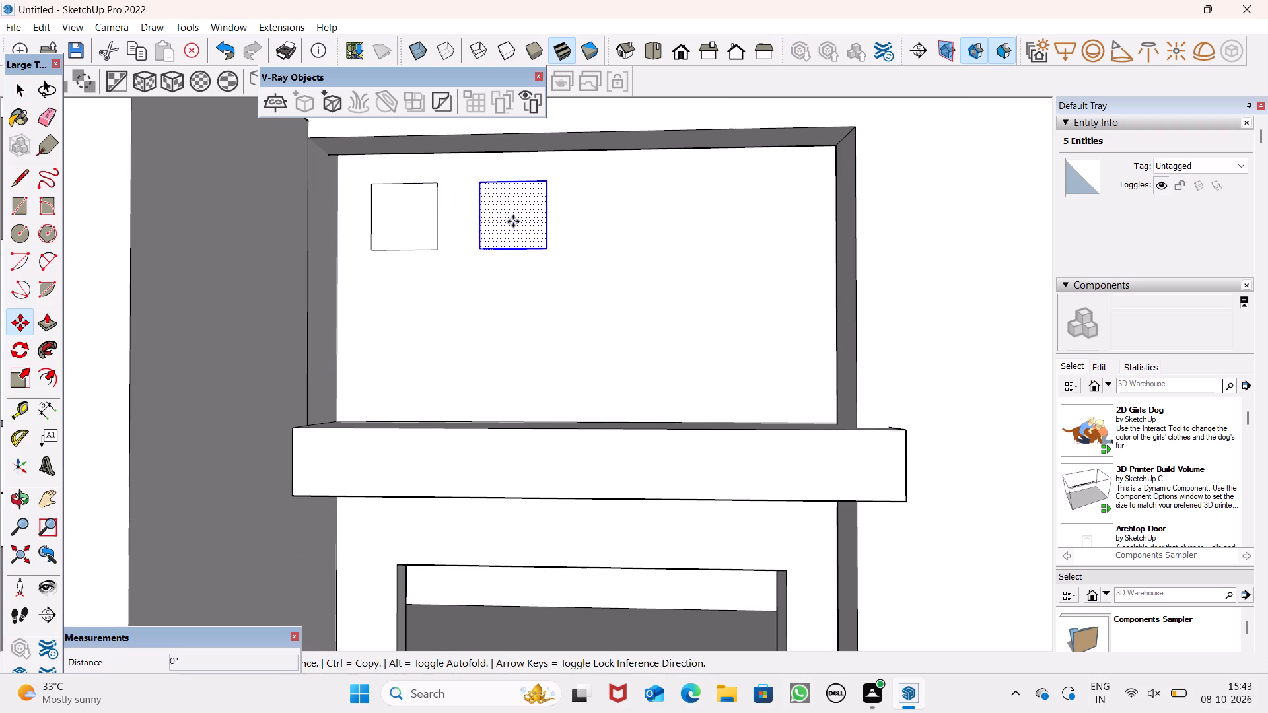
left_click(509, 220)
left_click_drag(501, 220, 629, 230, "ctrl")
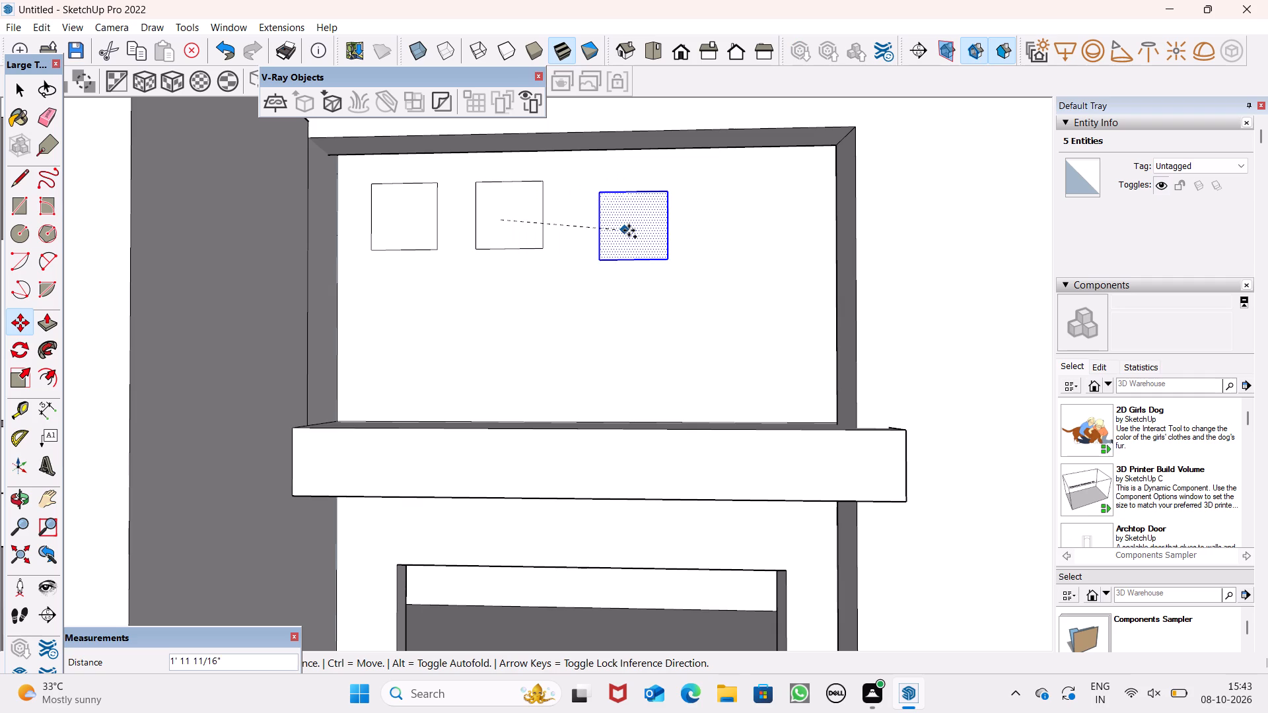
left_click_drag(629, 230, 612, 218, "ctrl")
left_click_drag(606, 216, 670, 218)
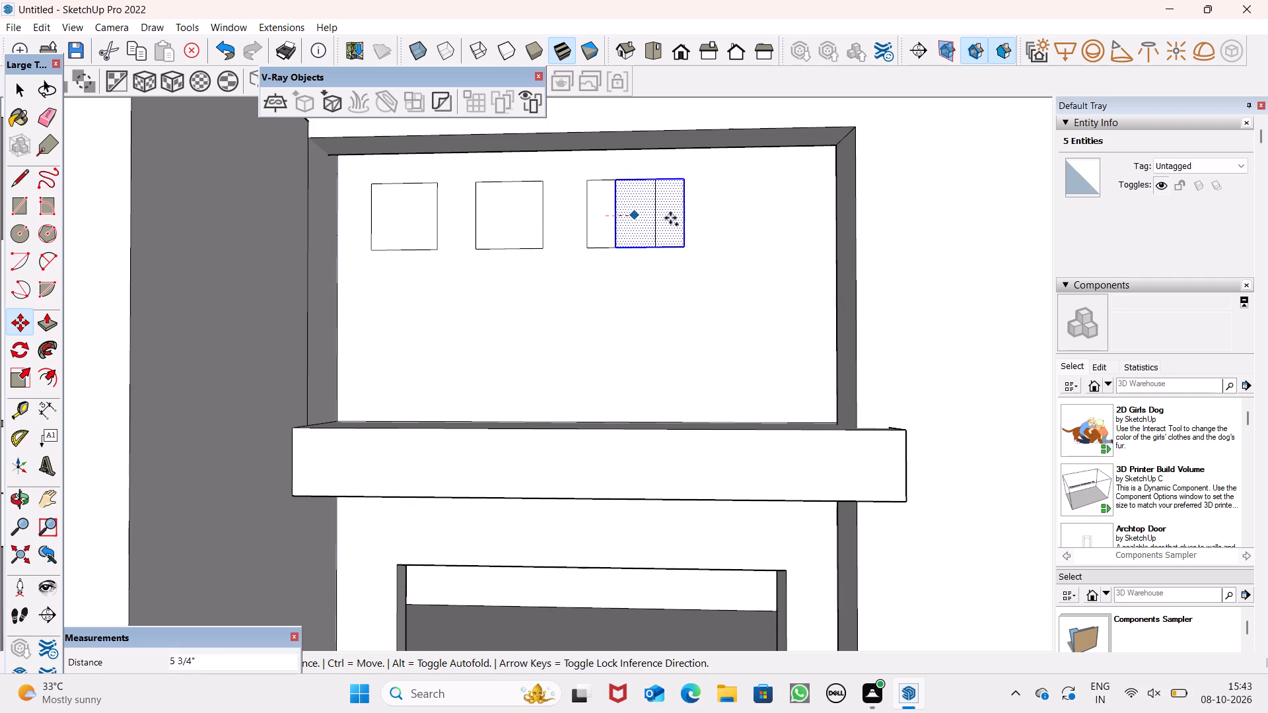
left_click_drag(670, 218, 730, 217)
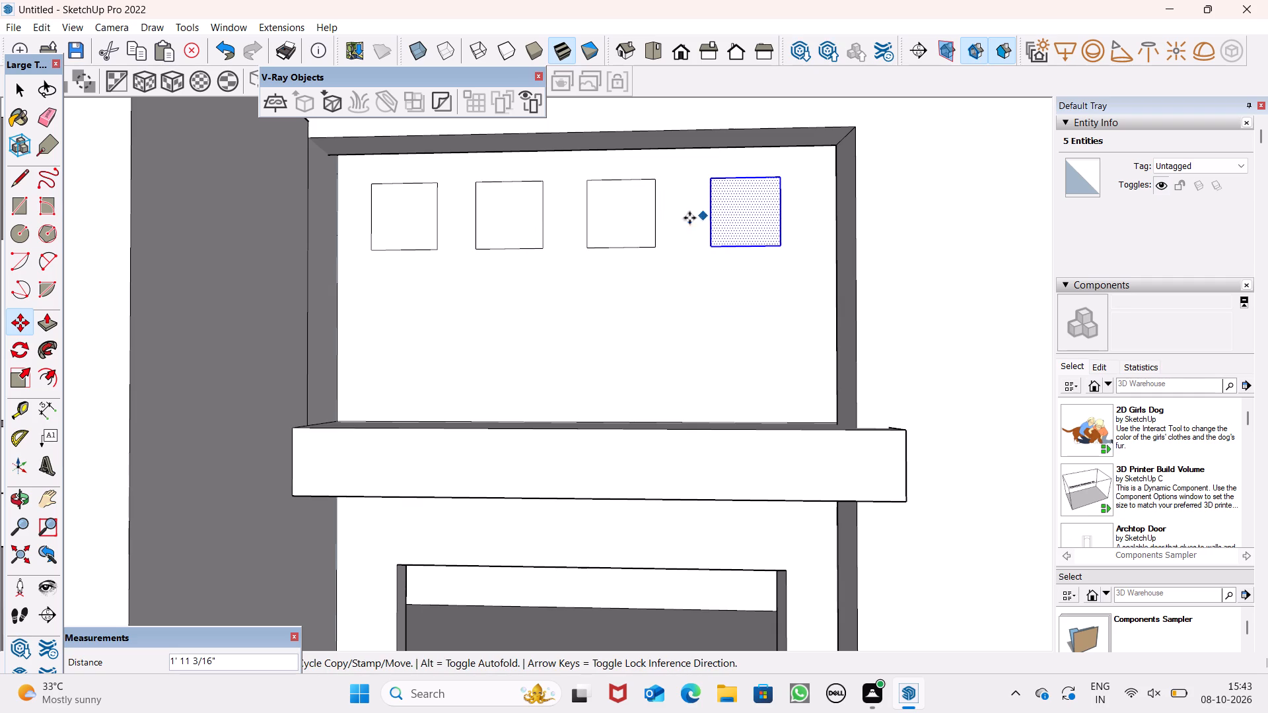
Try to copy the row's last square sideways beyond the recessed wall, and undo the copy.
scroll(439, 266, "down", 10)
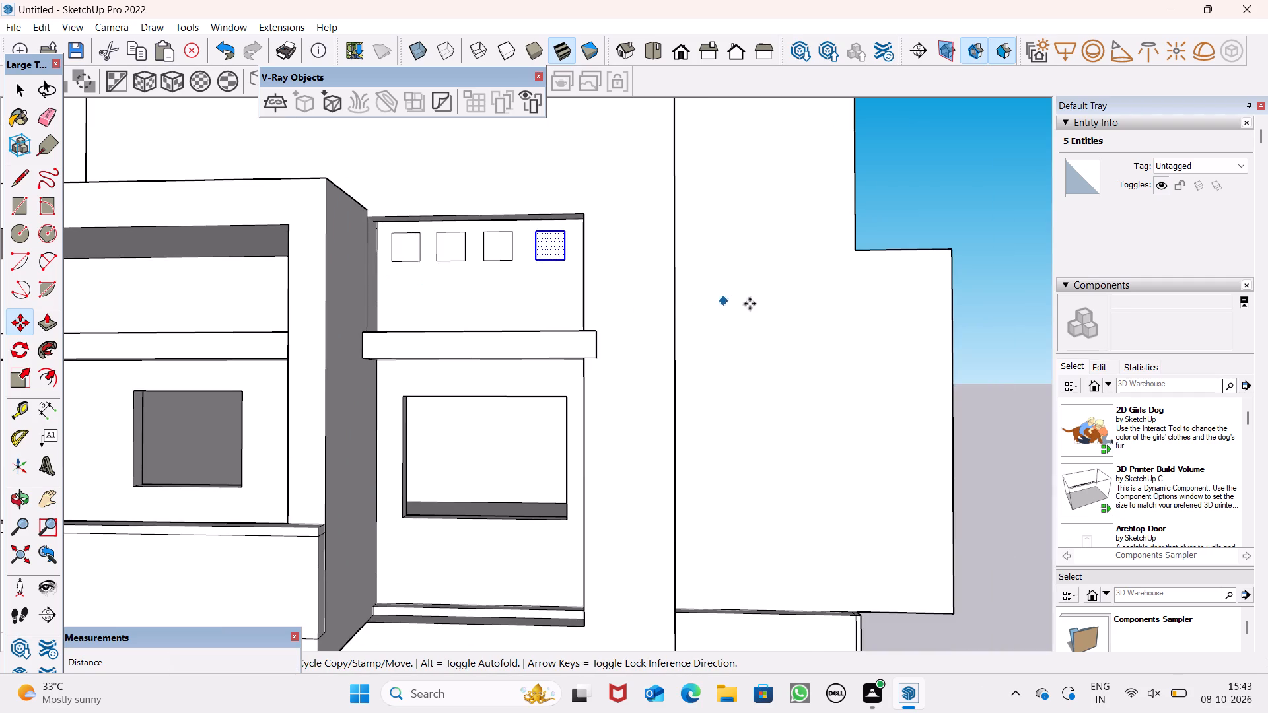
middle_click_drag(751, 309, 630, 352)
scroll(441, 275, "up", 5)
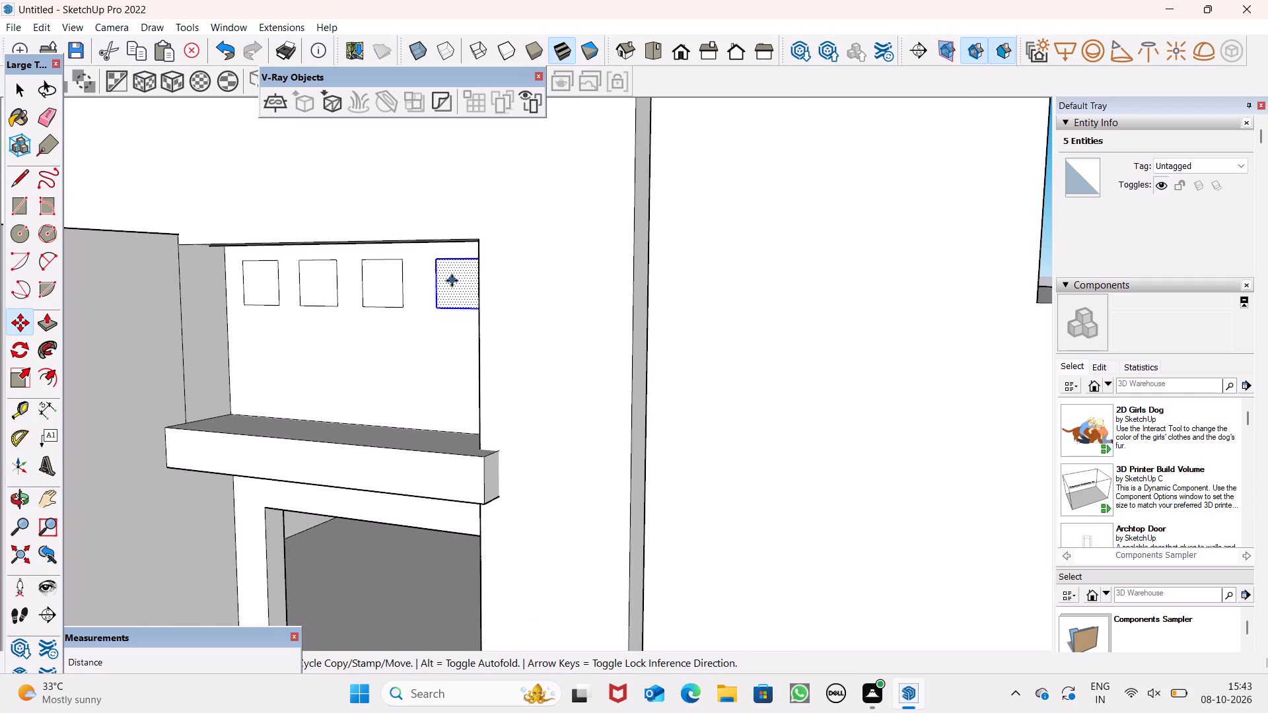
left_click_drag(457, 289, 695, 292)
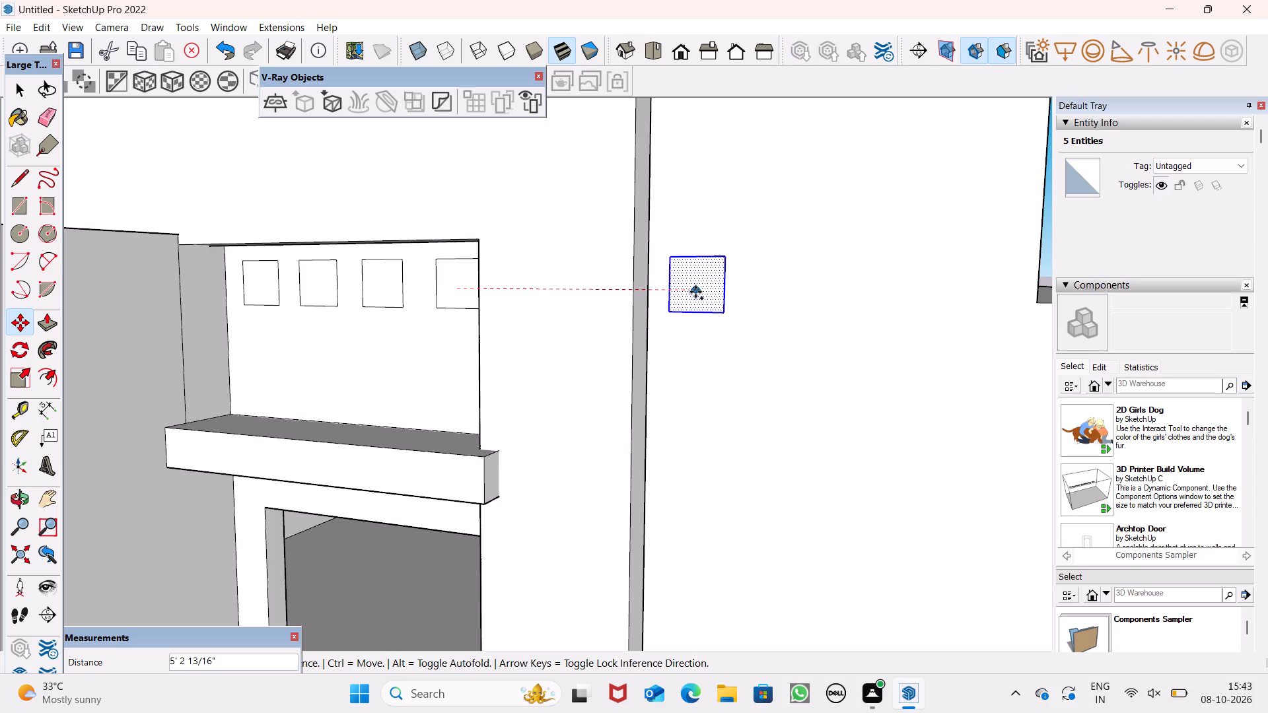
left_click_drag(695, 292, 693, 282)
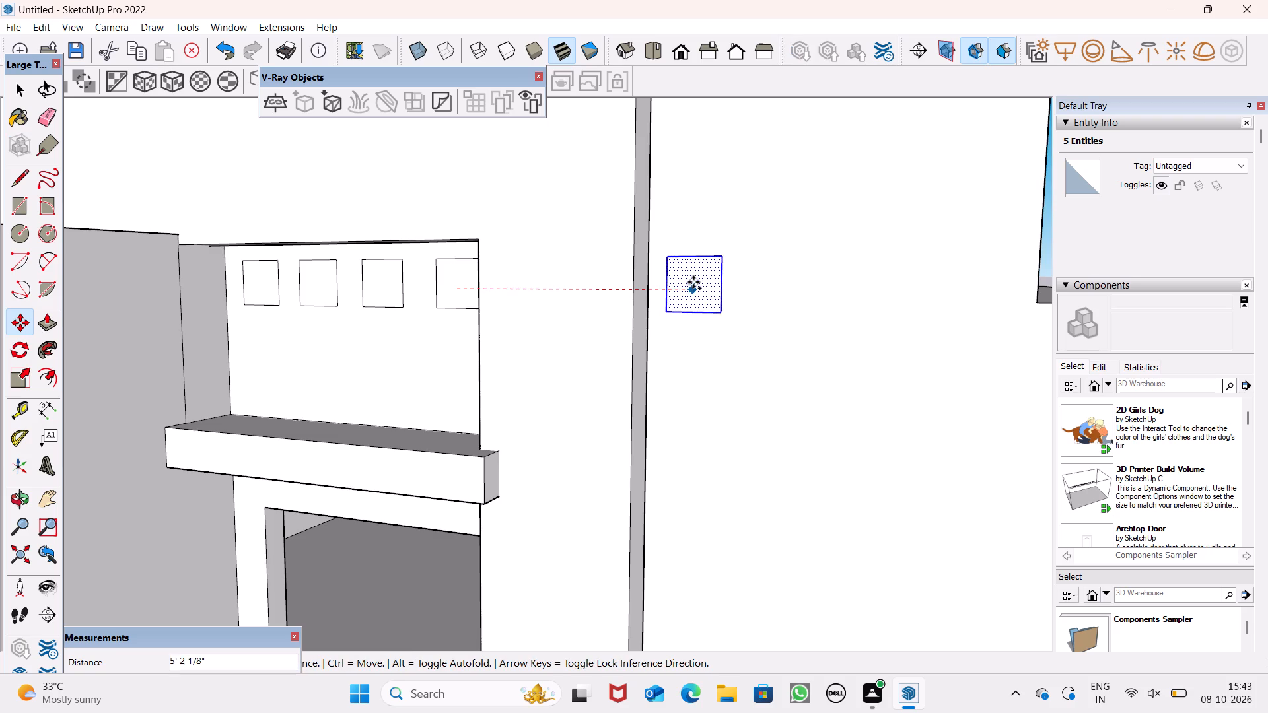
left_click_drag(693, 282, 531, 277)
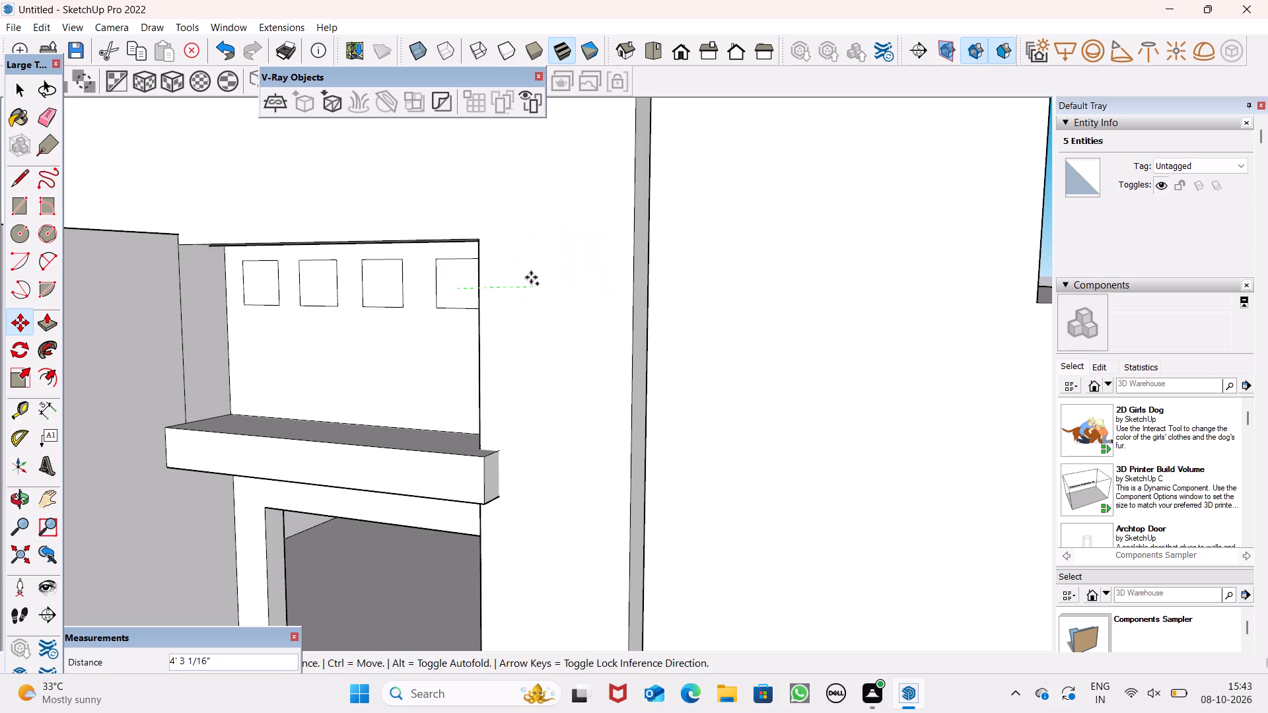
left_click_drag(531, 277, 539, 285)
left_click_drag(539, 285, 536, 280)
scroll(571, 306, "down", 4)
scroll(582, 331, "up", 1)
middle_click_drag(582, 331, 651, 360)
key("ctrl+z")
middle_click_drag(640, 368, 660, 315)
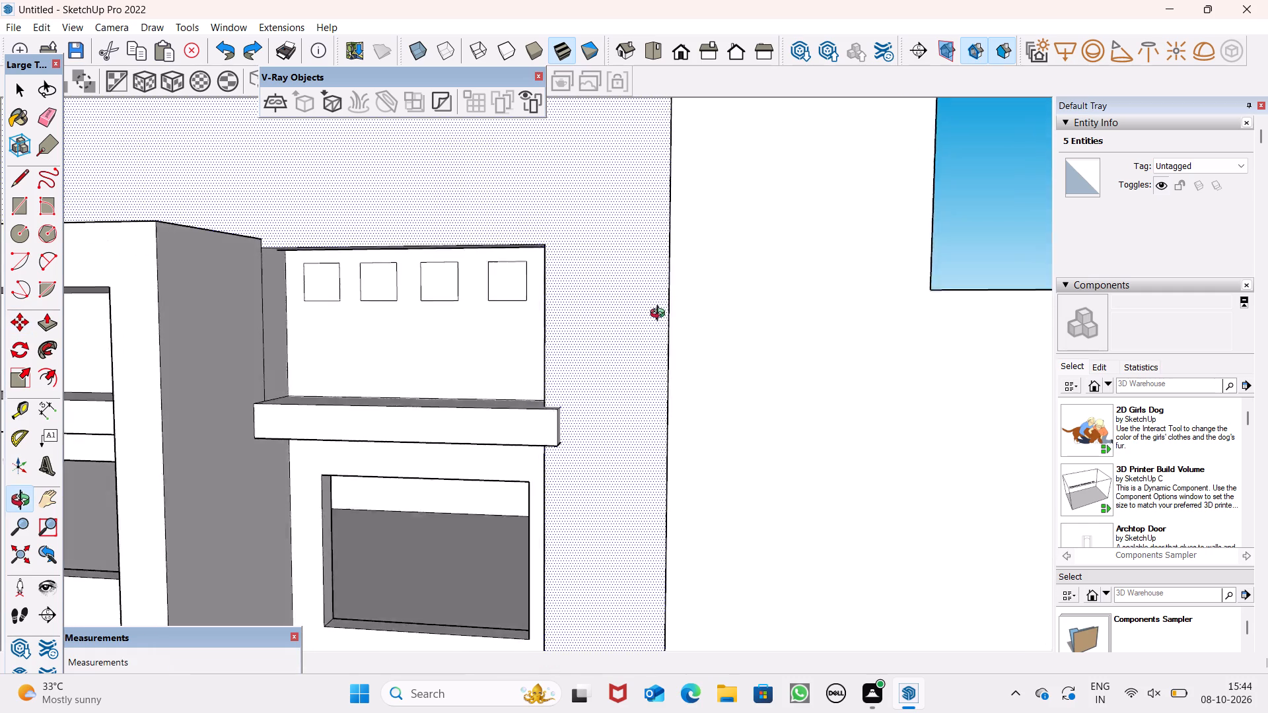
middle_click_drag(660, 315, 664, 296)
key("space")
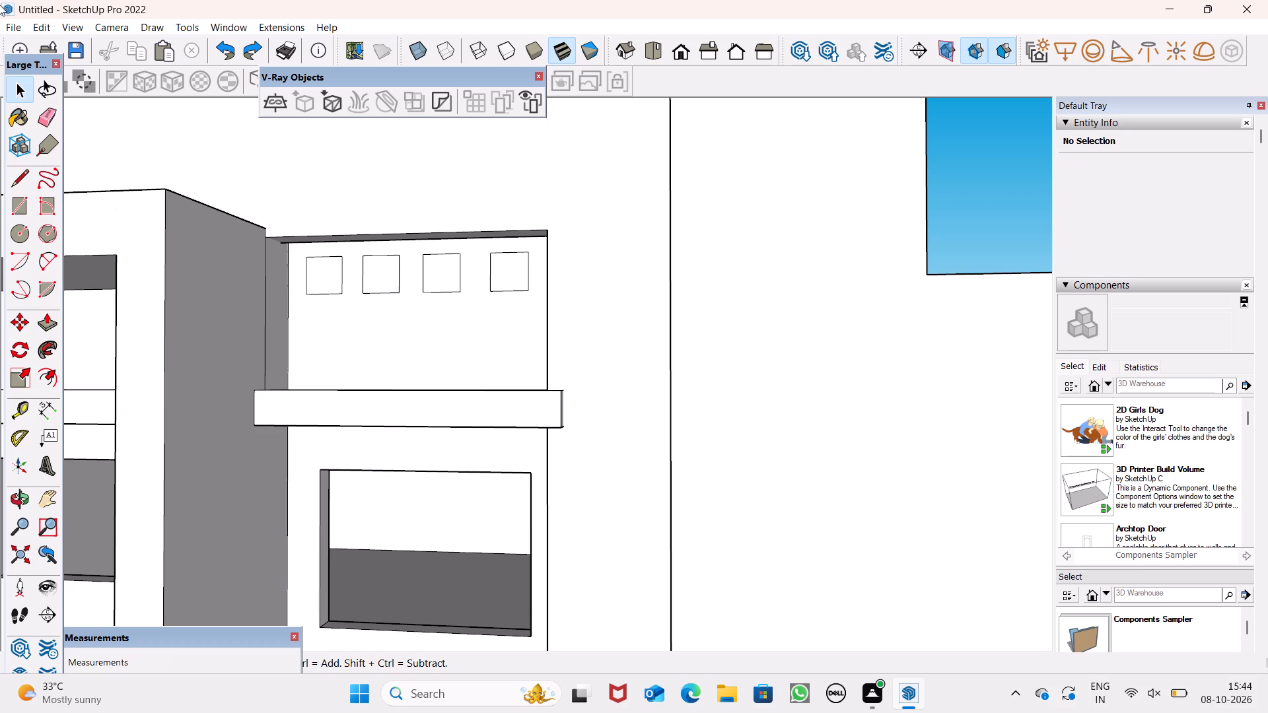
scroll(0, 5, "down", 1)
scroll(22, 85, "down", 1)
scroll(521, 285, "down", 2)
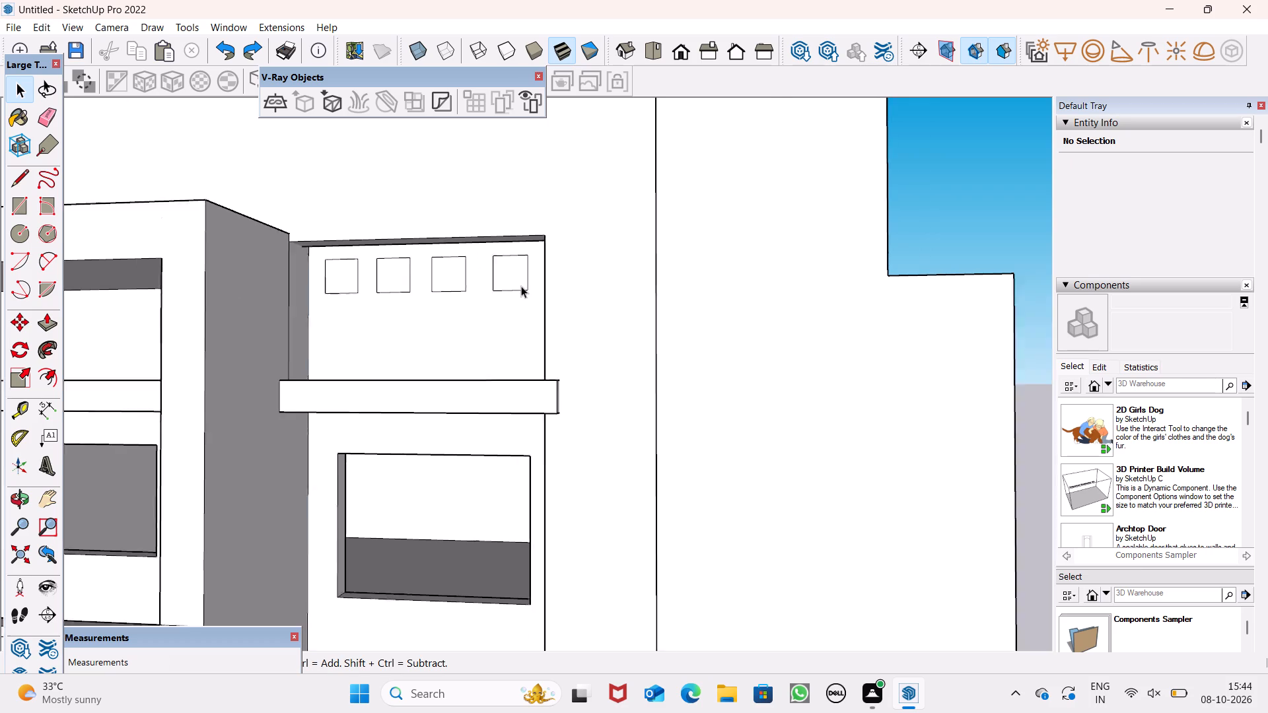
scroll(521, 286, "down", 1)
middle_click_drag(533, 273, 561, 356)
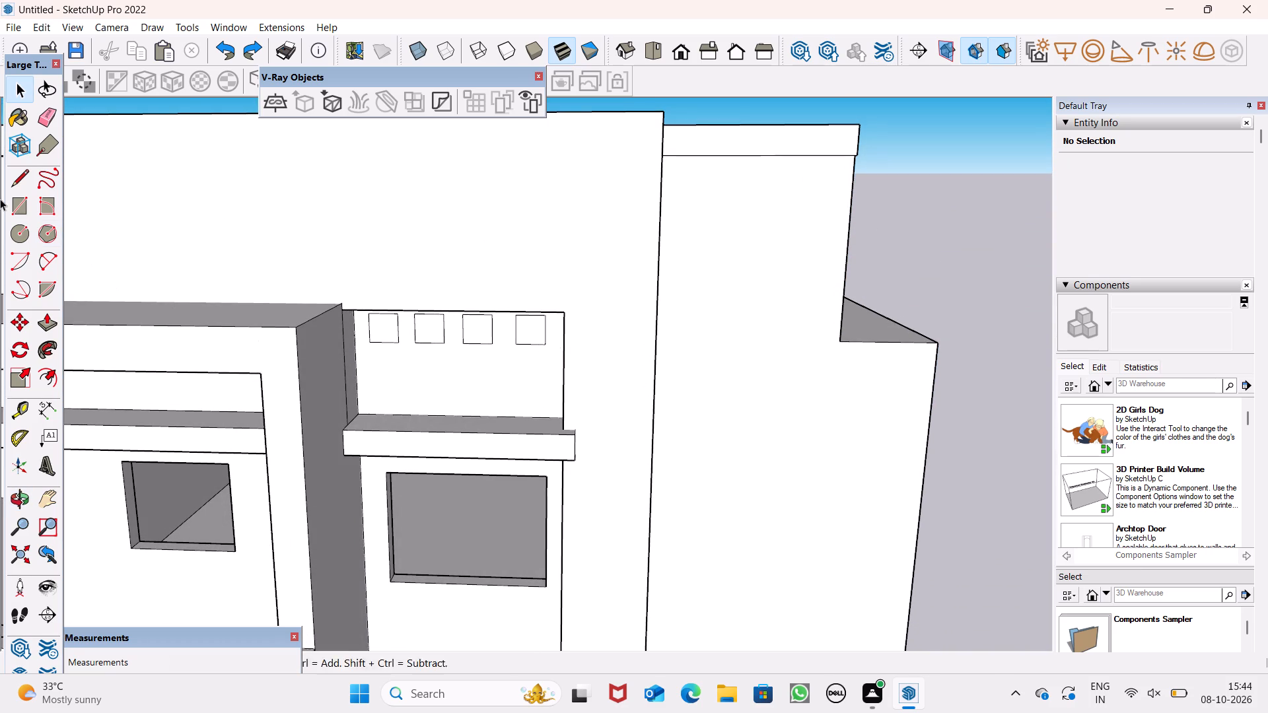
Erase the row of four small squares from the recessed wall above the window canopy.
left_click(51, 127)
left_click_drag(385, 337, 401, 337)
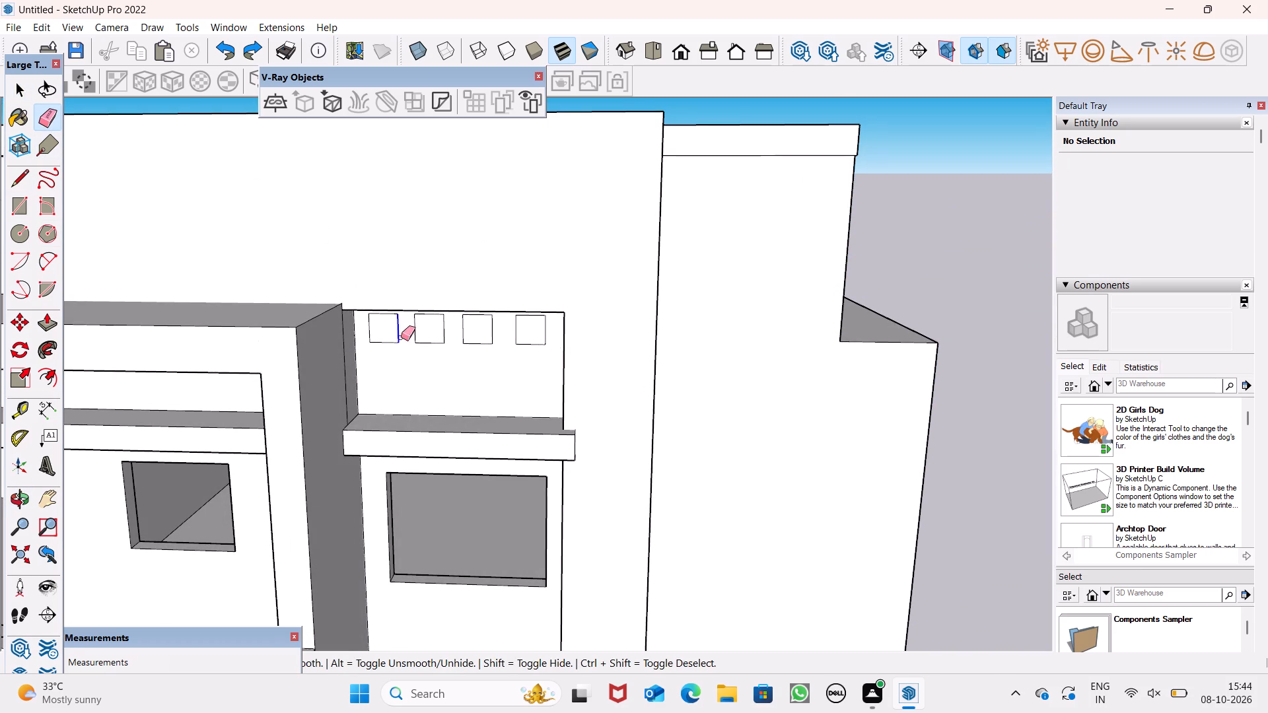
left_click_drag(401, 337, 392, 325)
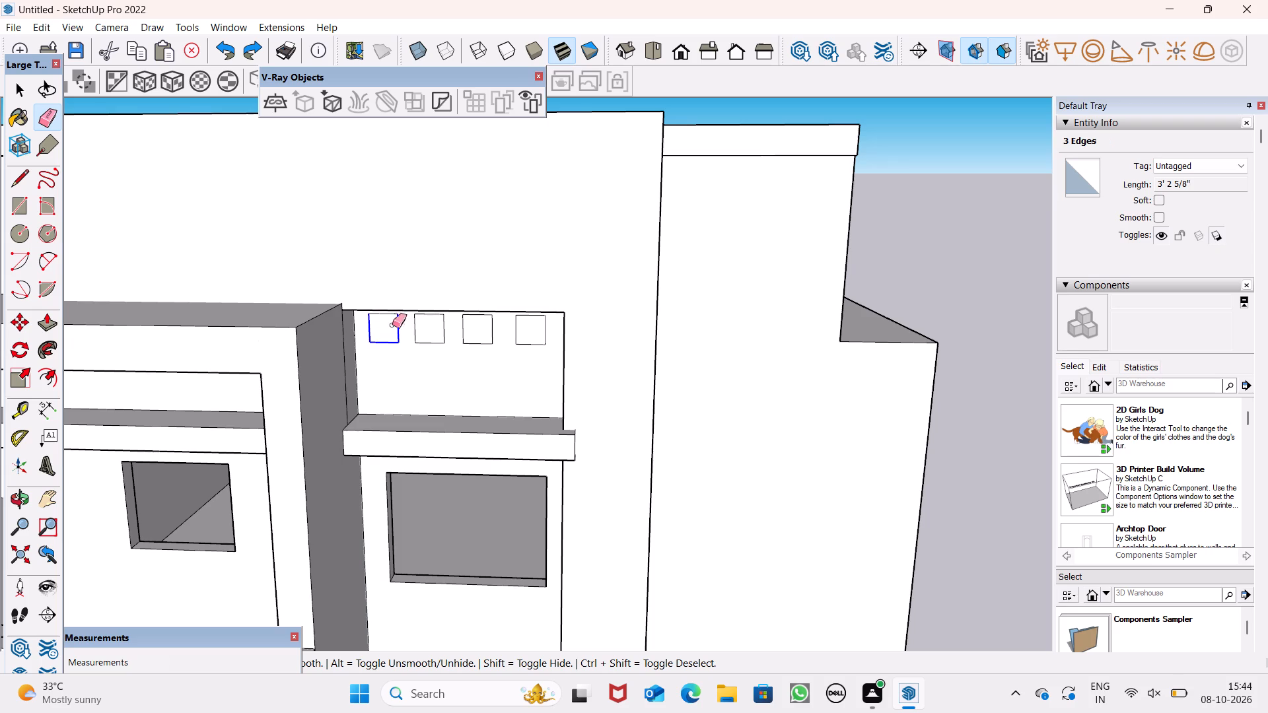
left_click_drag(392, 325, 449, 346)
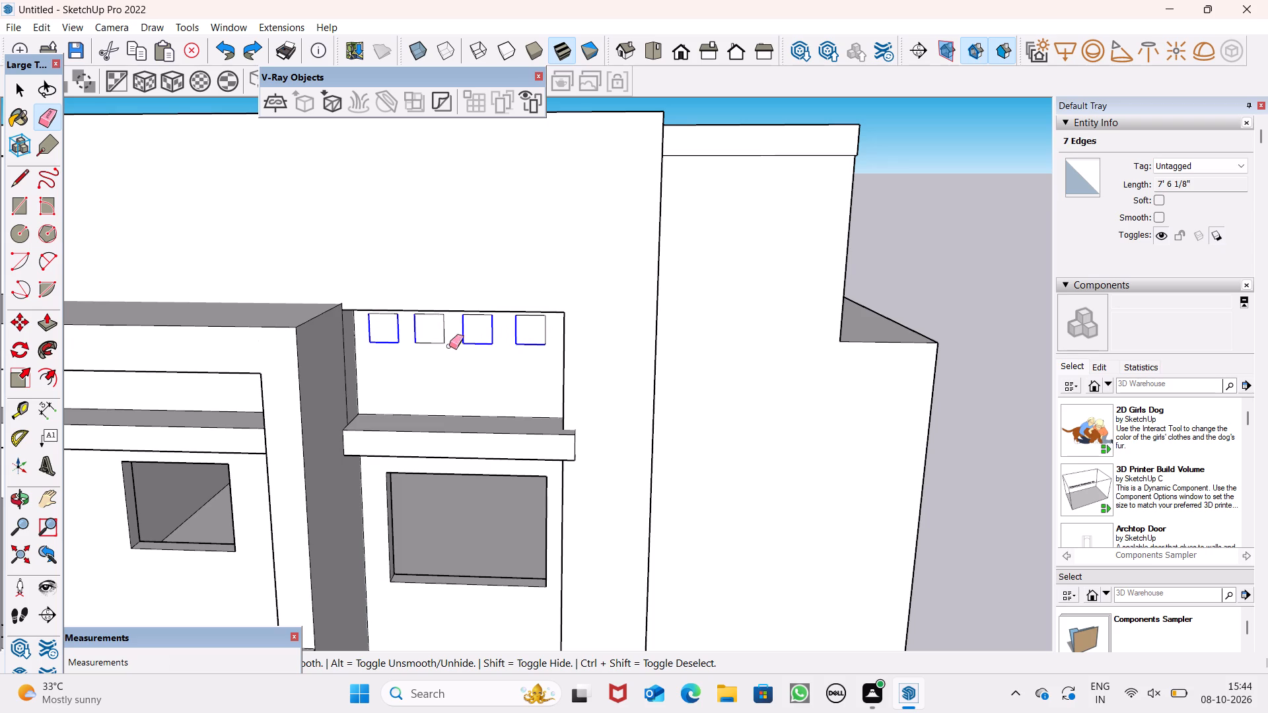
left_click_drag(449, 346, 457, 343)
middle_click_drag(509, 349, 507, 289)
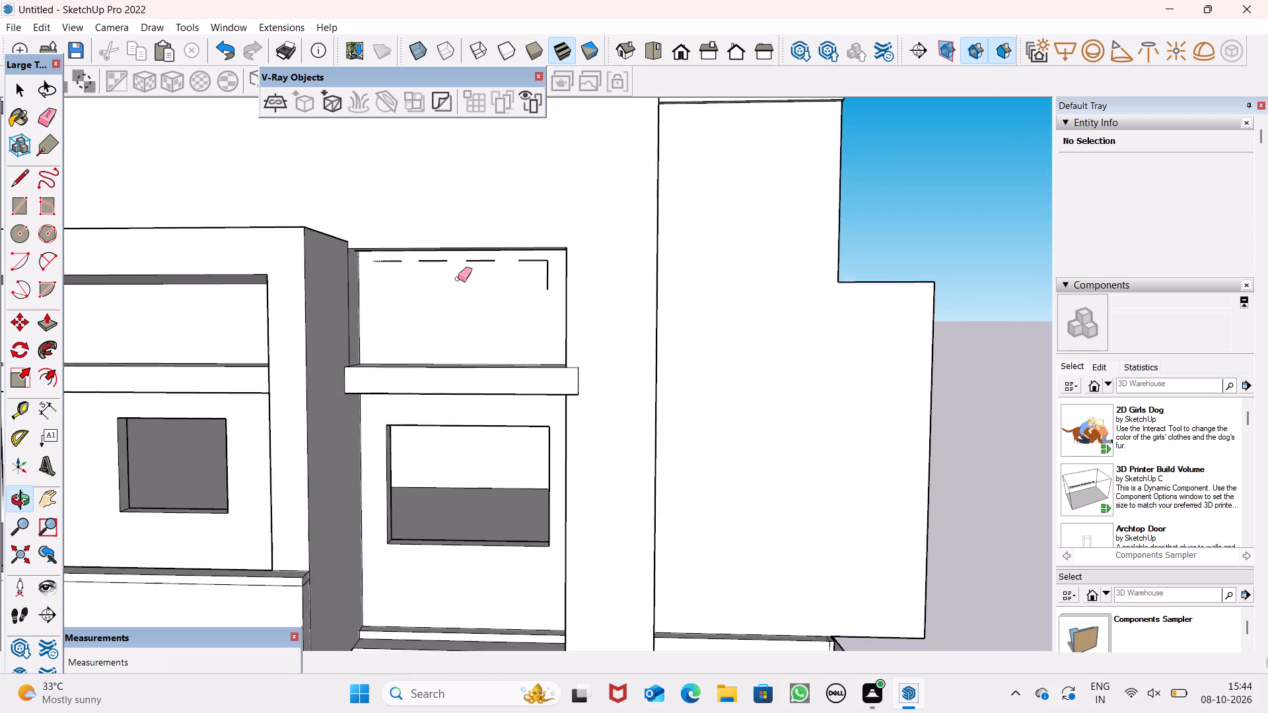
scroll(434, 261, "up", 3)
left_click_drag(374, 255, 412, 267)
left_click_drag(436, 261, 516, 260)
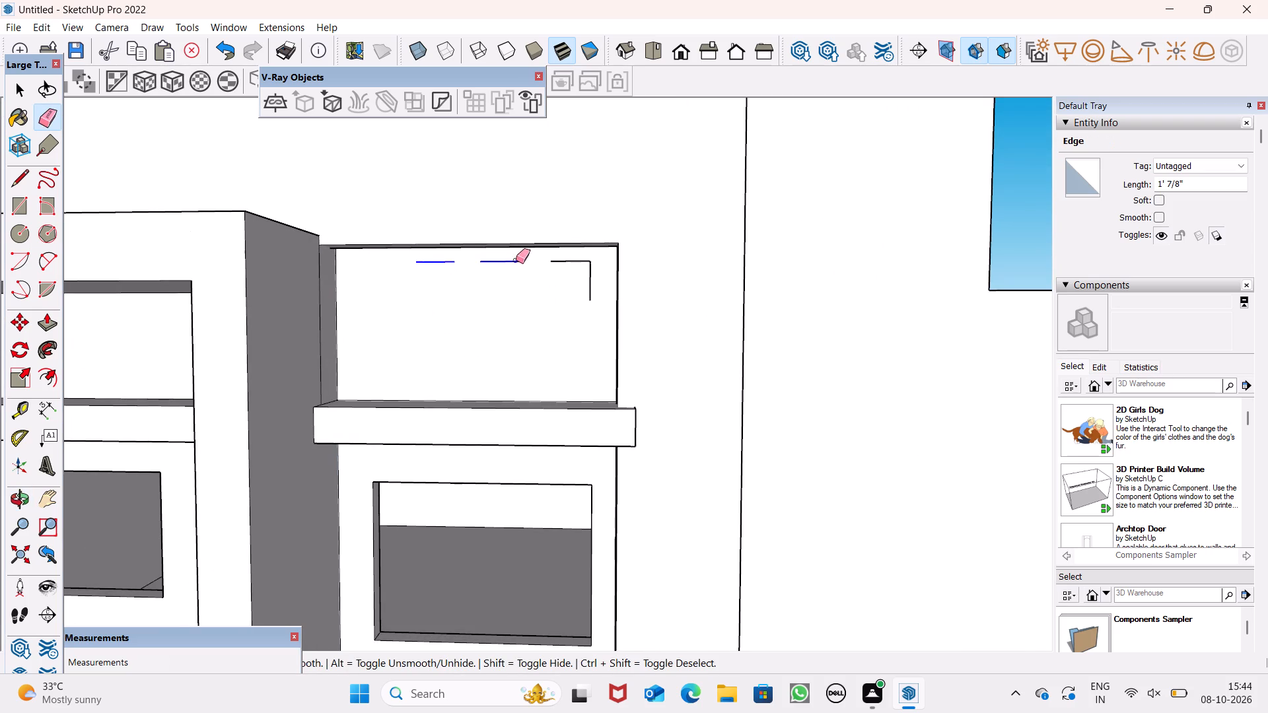
left_click_drag(516, 260, 579, 257)
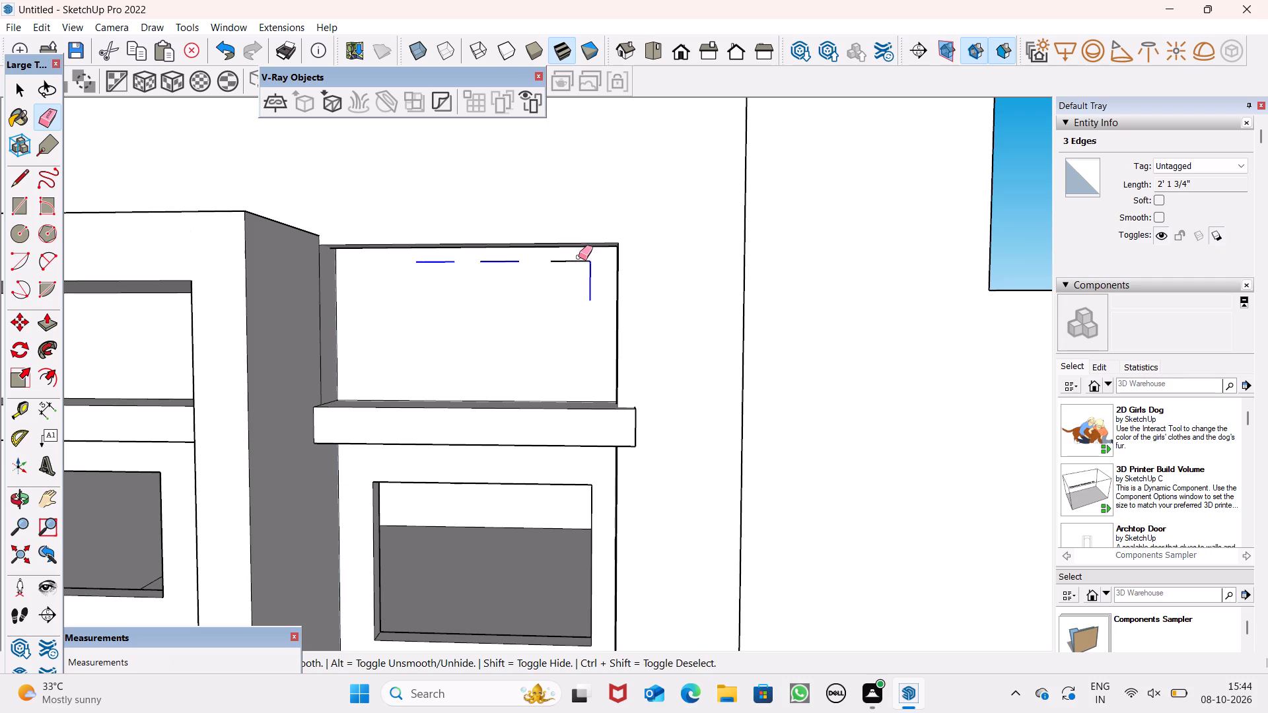
left_click_drag(579, 257, 577, 258)
left_click_drag(577, 259, 571, 274)
key("space")
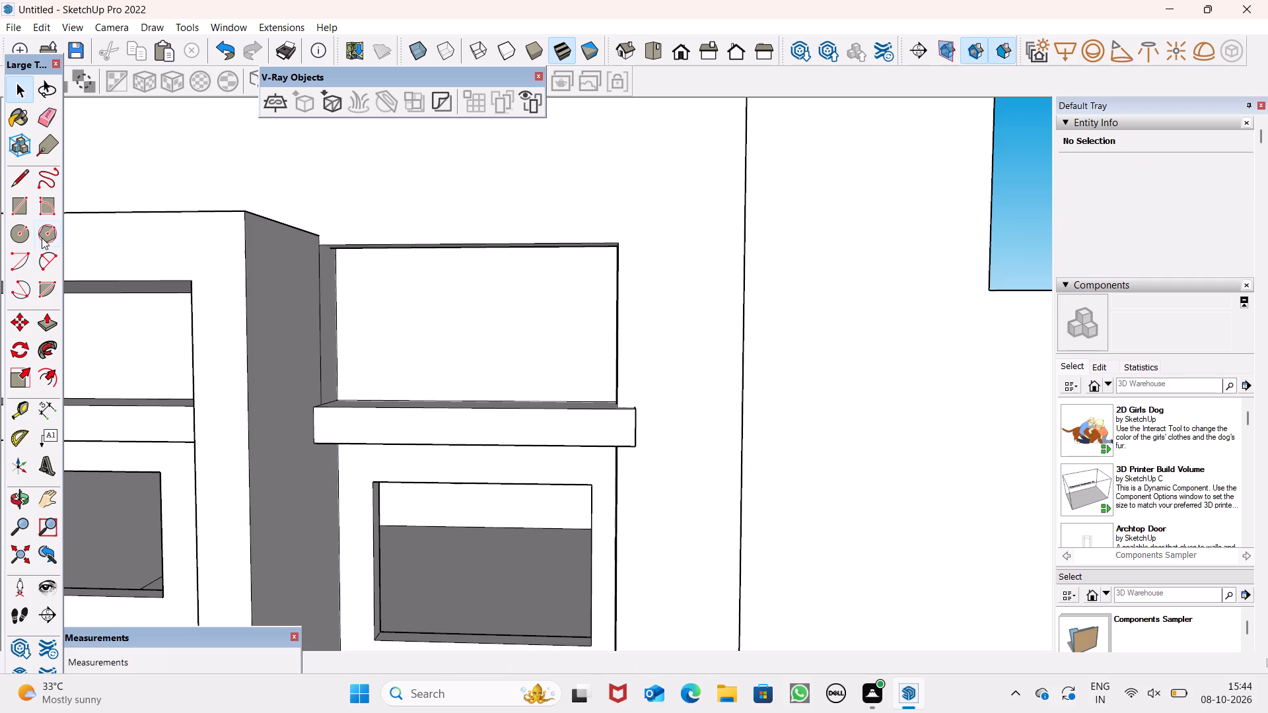
Draw a larger square about 1' 7" per side near the upper left corner of the recessed wall.
left_click(25, 217)
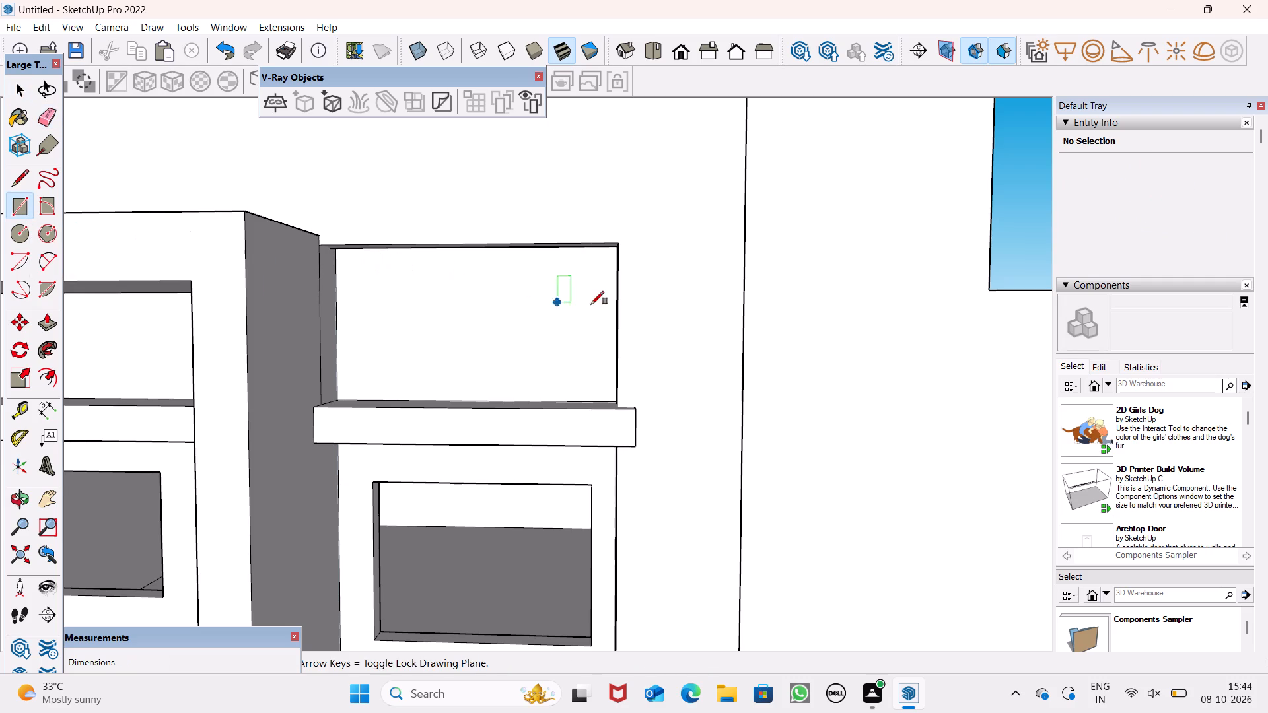
scroll(699, 336, "up", 2)
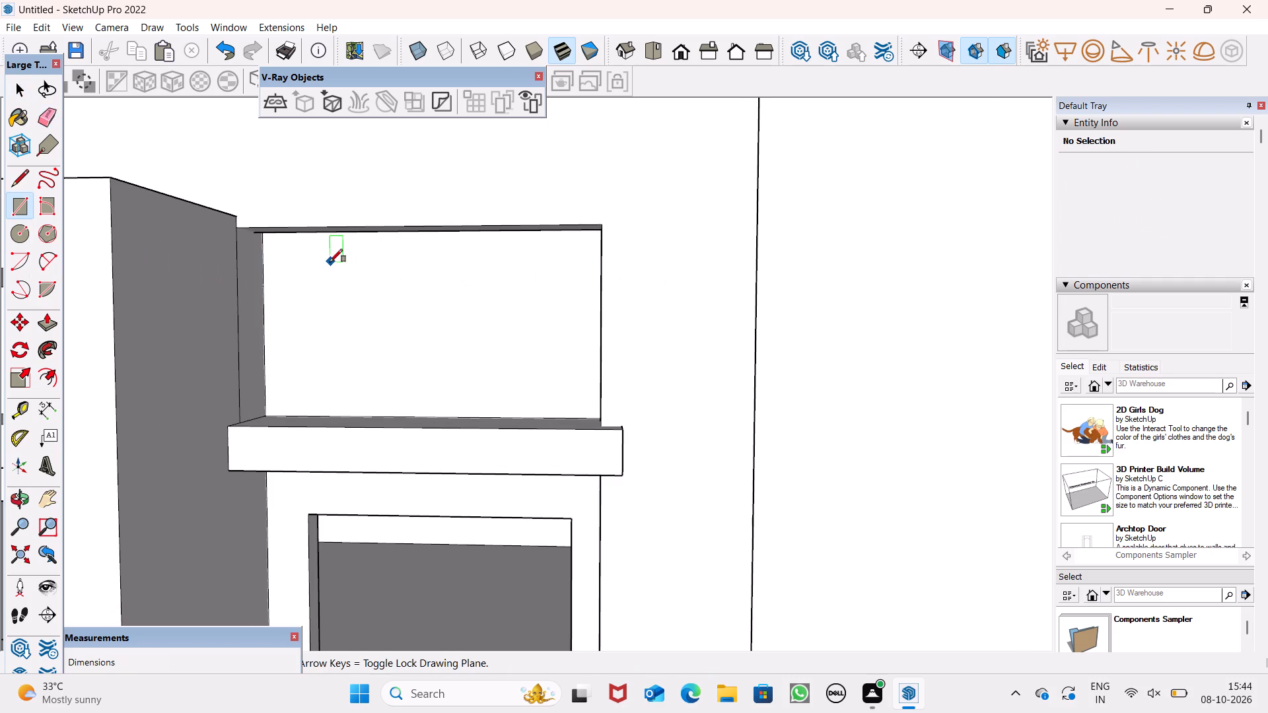
left_click(307, 259)
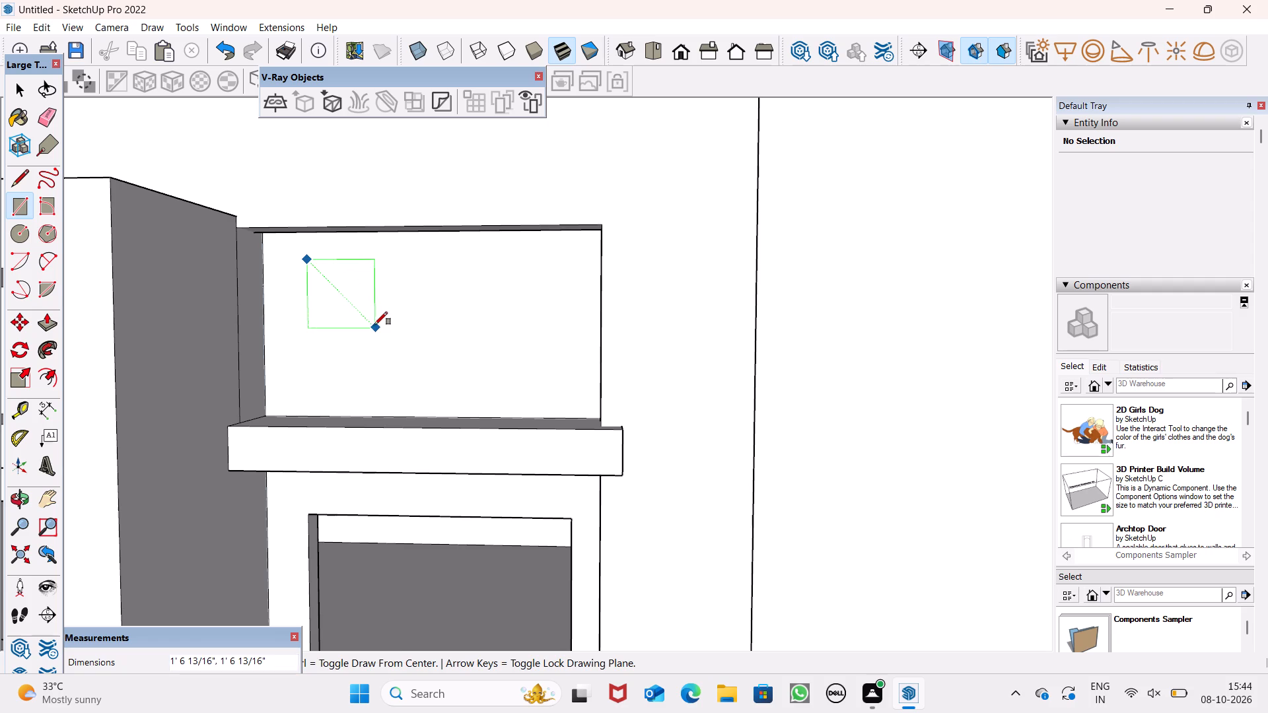
left_click(374, 325)
key("space")
Move the new square about 6 7/16" horizontally along the recessed wall, away from its left edge.
double_click(341, 304)
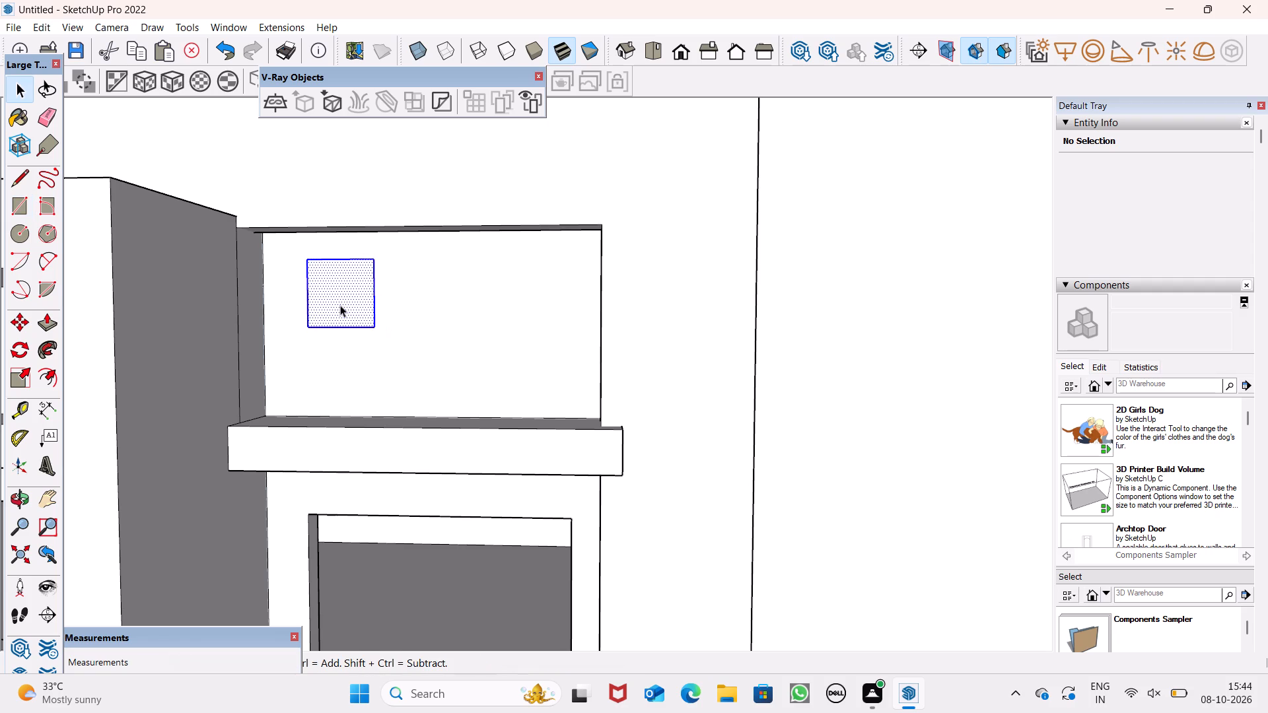
key("m")
key("Return")
left_click_drag(352, 305, 495, 309)
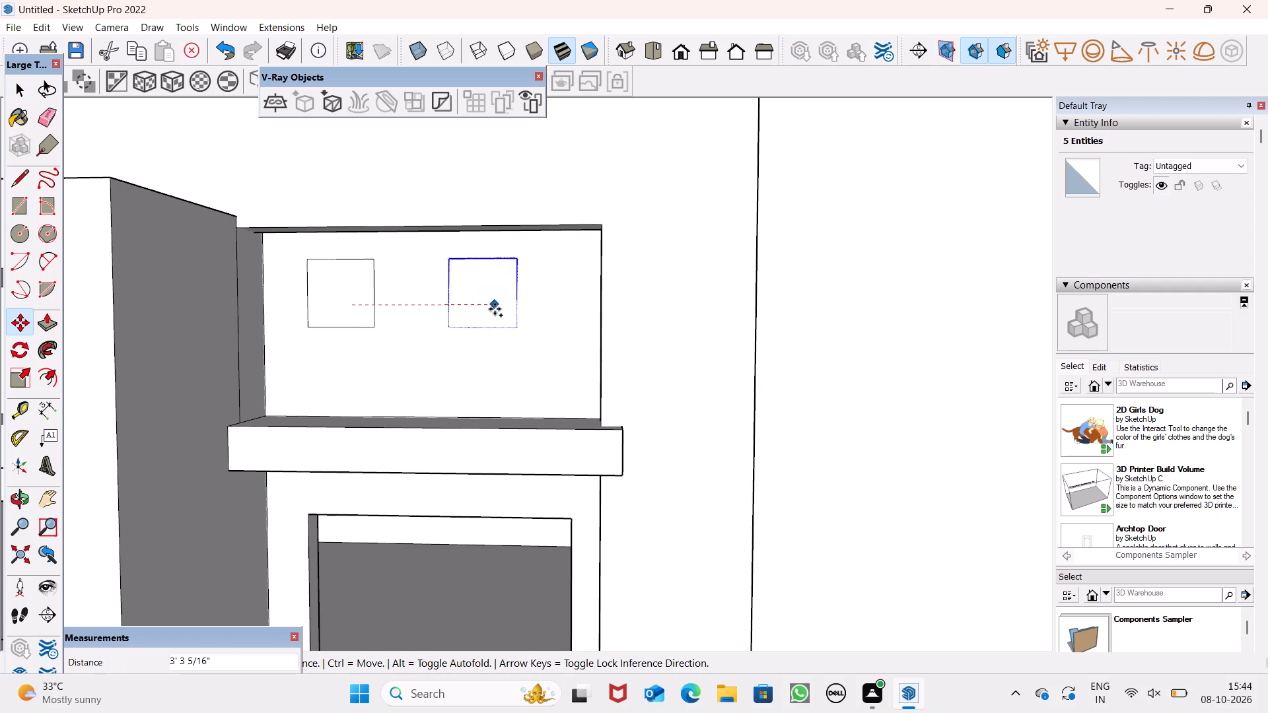
left_click_drag(495, 309, 371, 295)
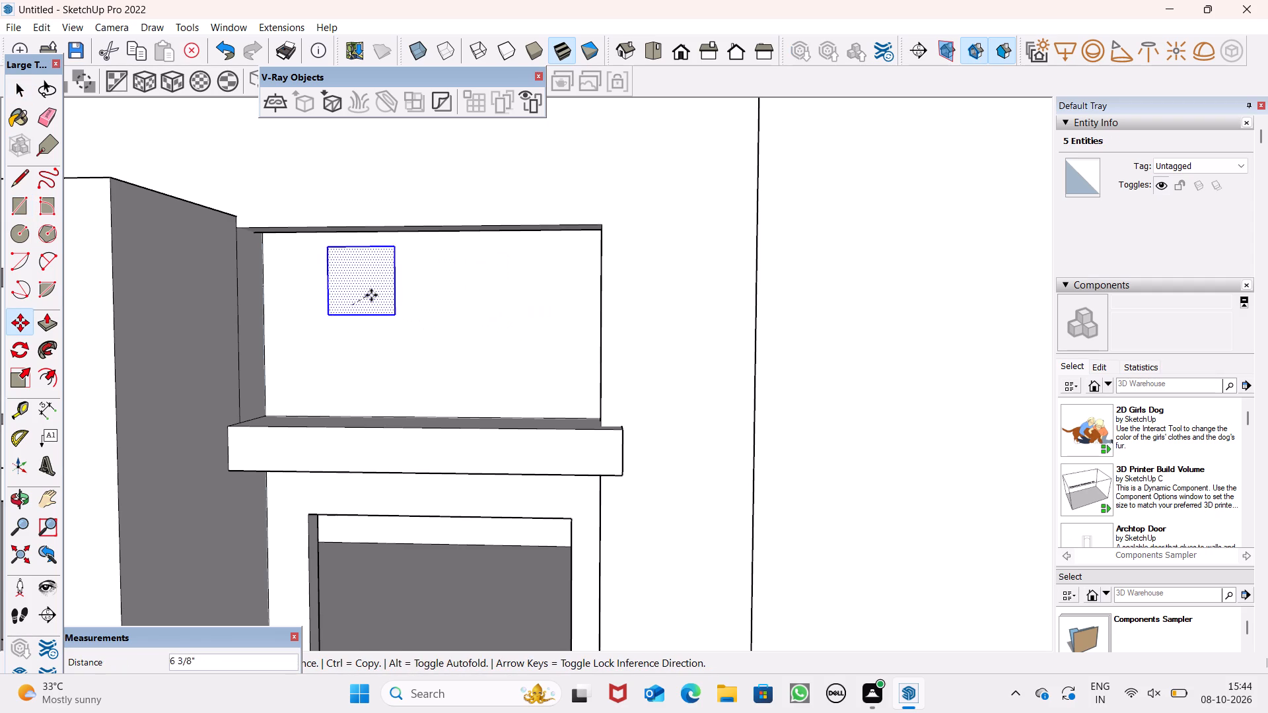
left_click_drag(371, 295, 375, 306)
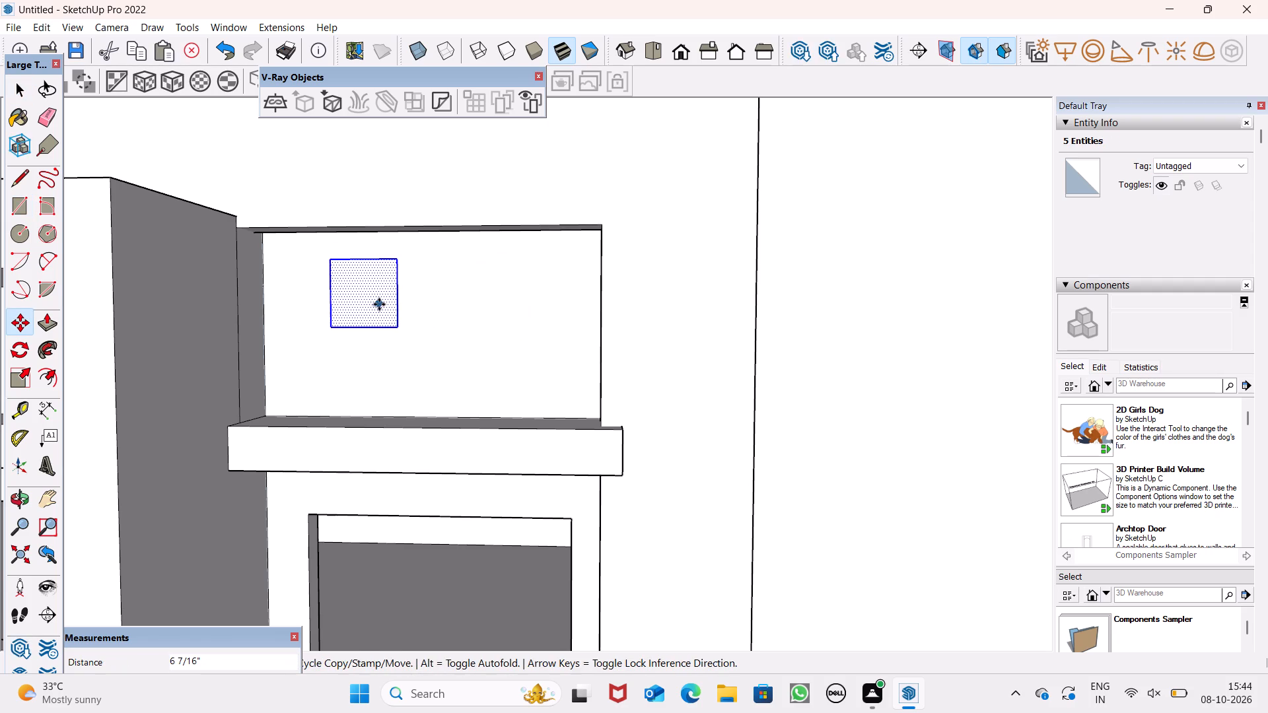
Copy the square three times sideways: within the recessed wall, onto the plain wall beside it, and onto the side volume.
left_click_drag(379, 304, 541, 306)
left_click_drag(530, 303, 537, 311)
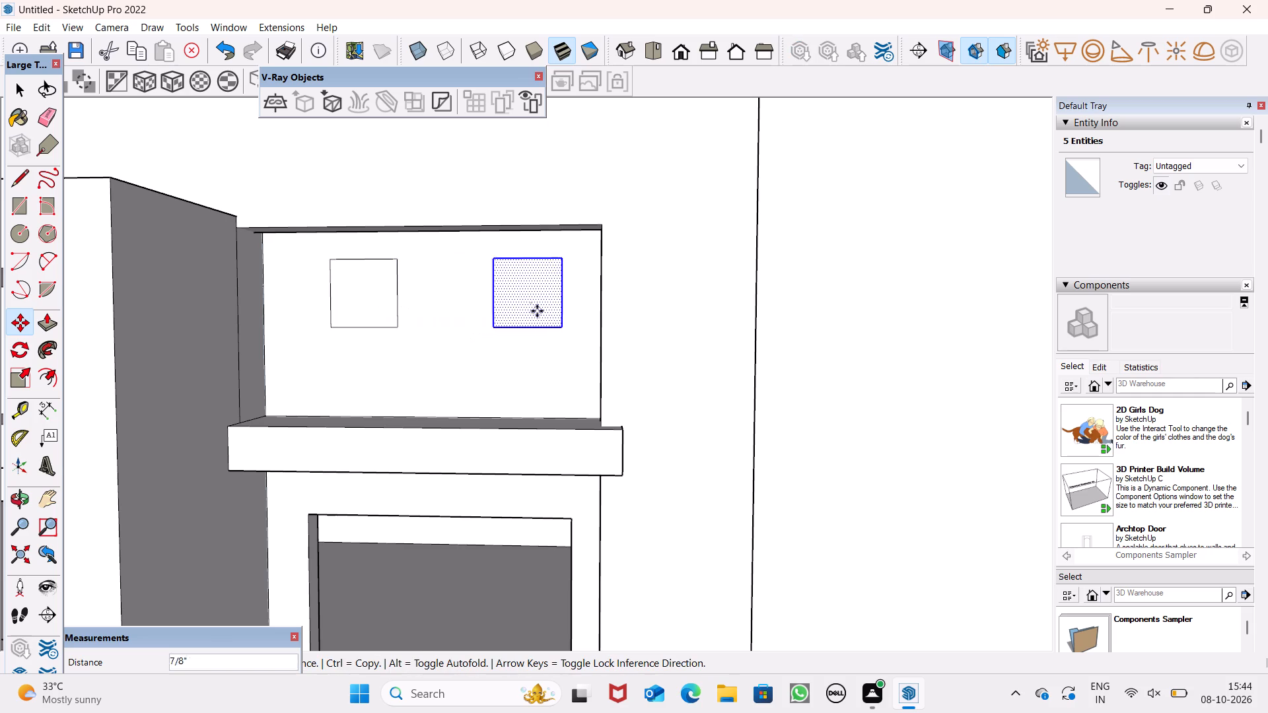
left_click_drag(537, 311, 687, 304)
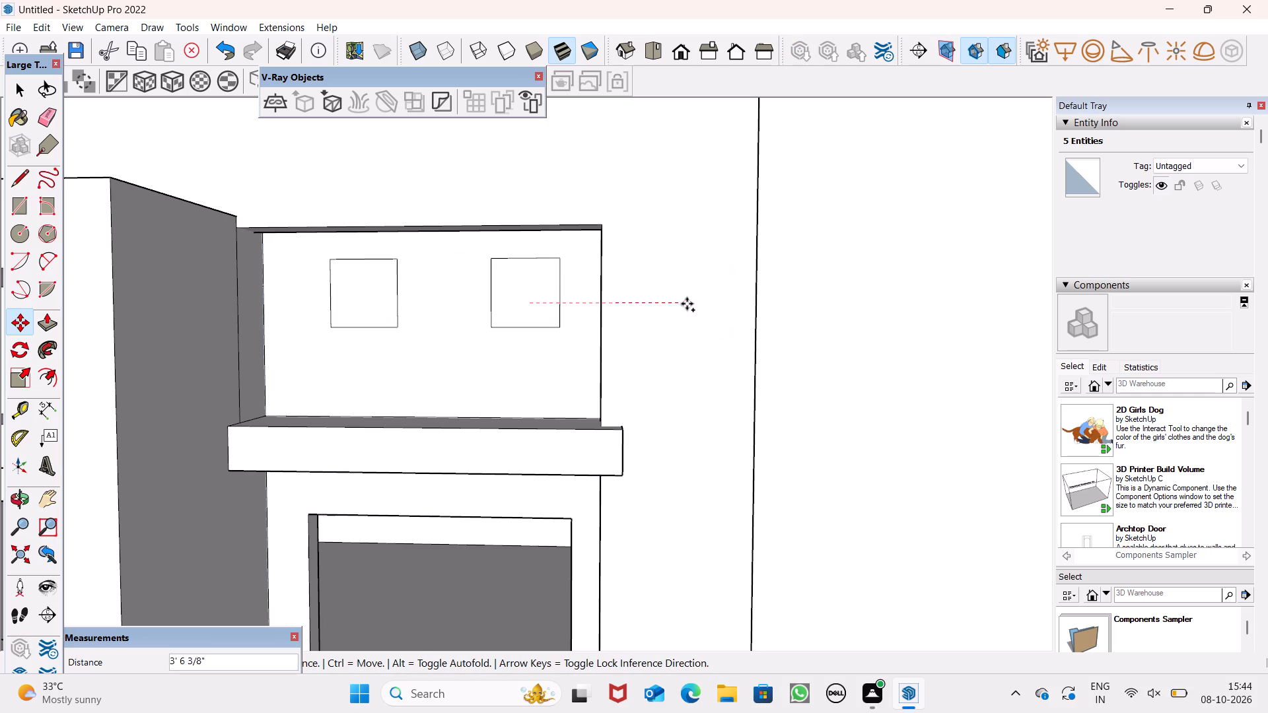
left_click_drag(687, 304, 651, 306)
left_click_drag(651, 306, 673, 316)
left_click_drag(669, 317, 676, 319)
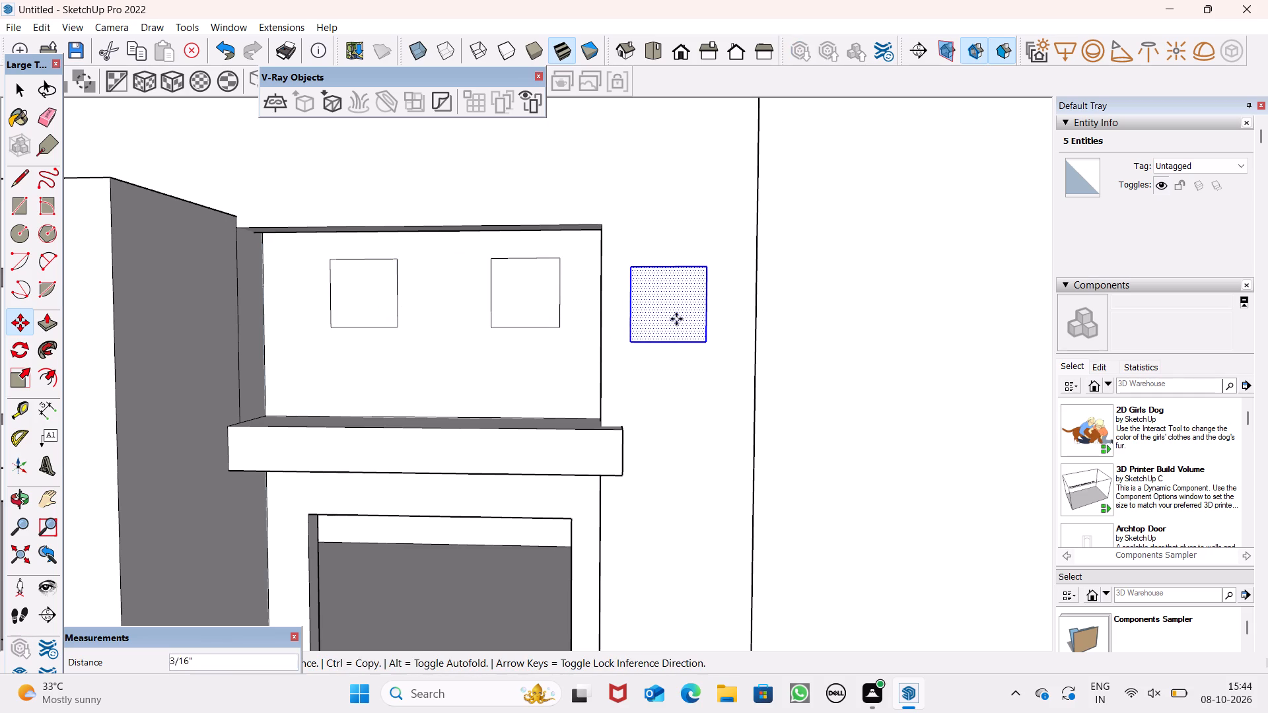
left_click_drag(676, 319, 818, 301)
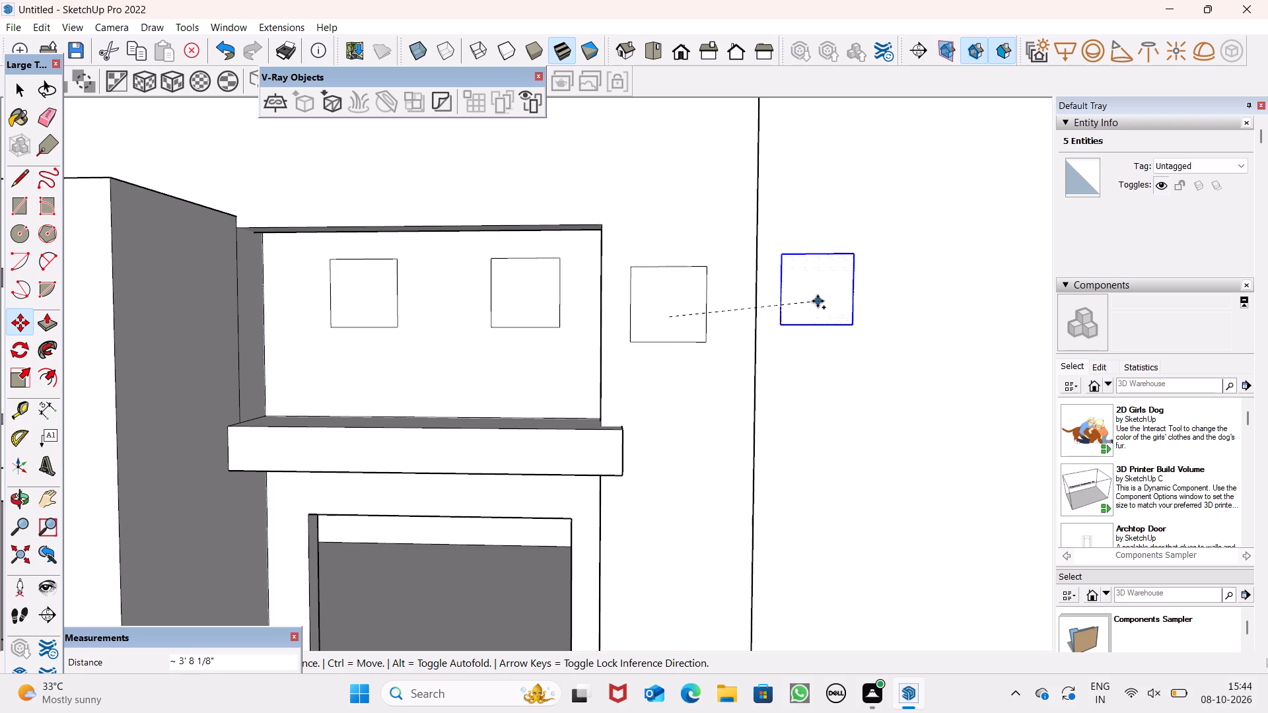
left_click_drag(818, 301, 814, 301)
Lower the square on the side volume's wall straight down along the blue axis.
scroll(577, 292, "down", 6)
scroll(845, 281, "up", 2)
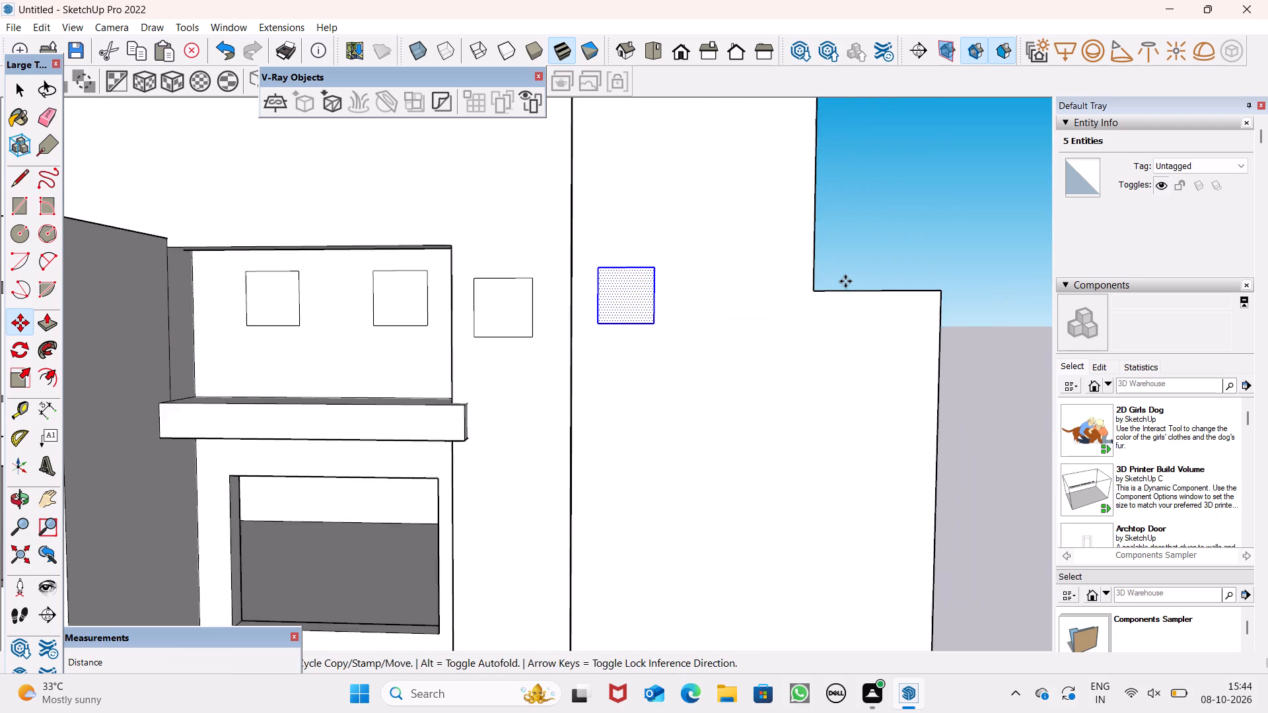
scroll(847, 281, "up", 1)
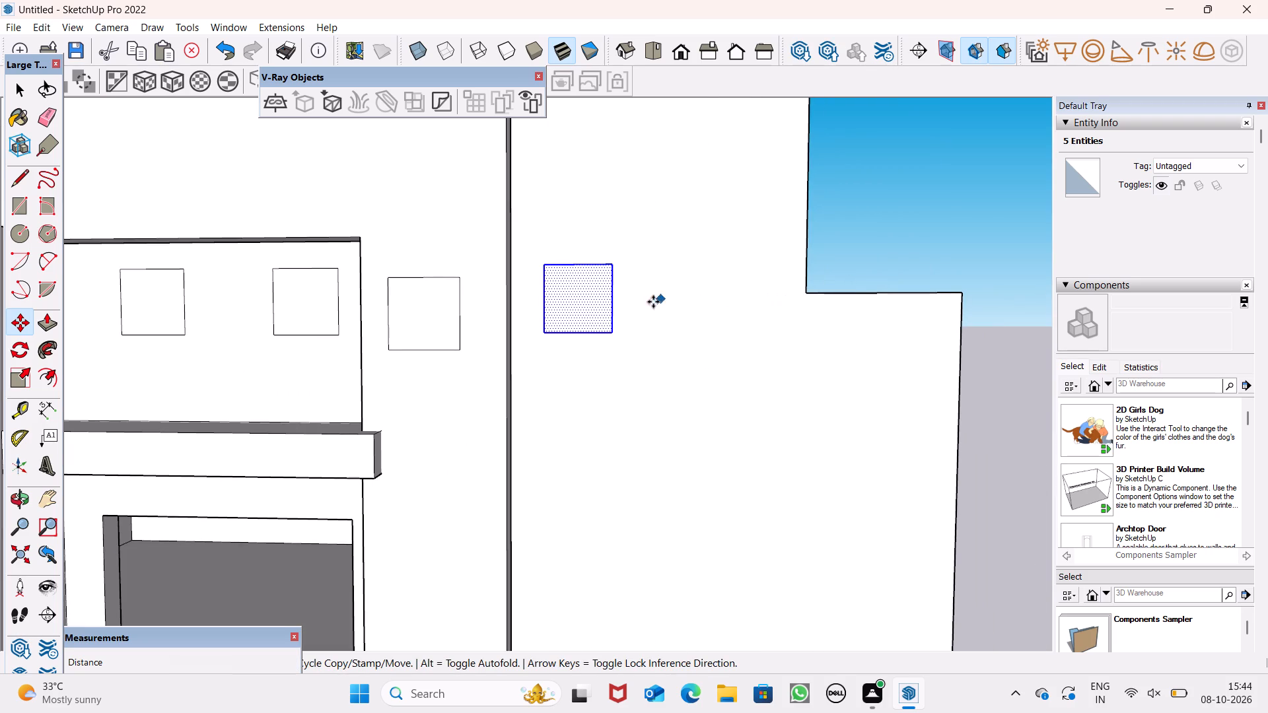
left_click_drag(589, 315, 589, 323)
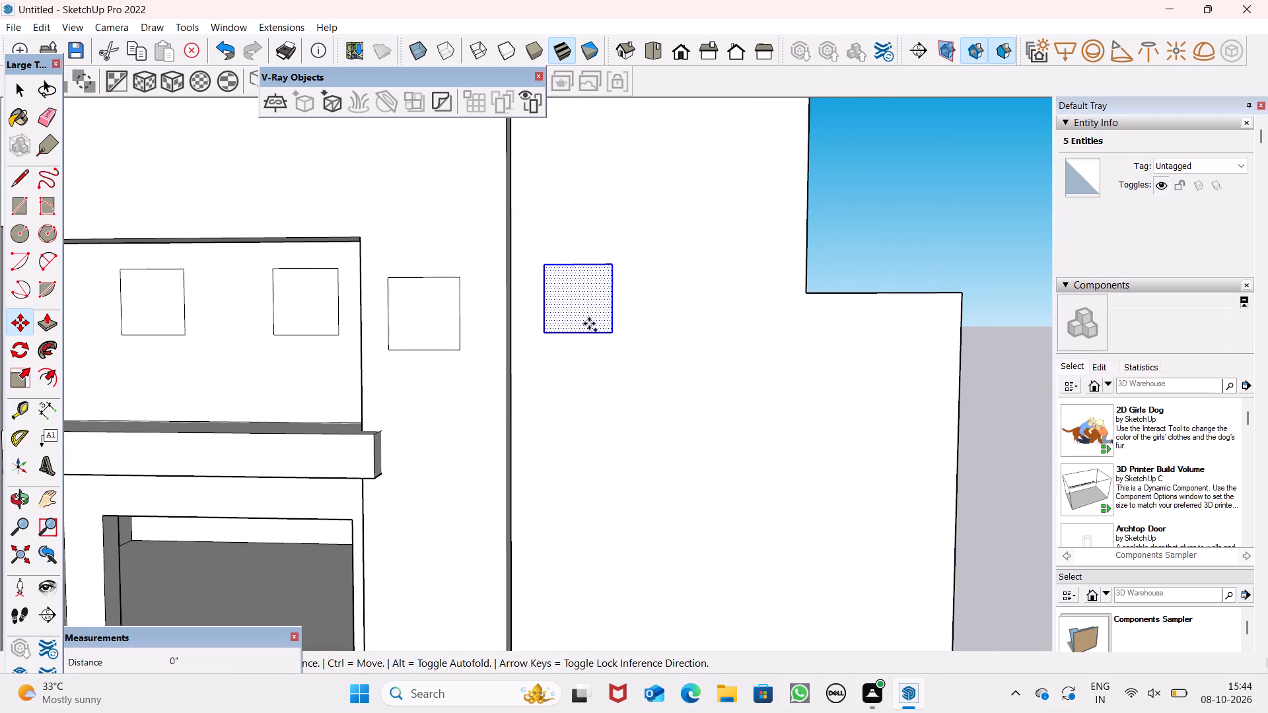
left_click_drag(589, 323, 587, 347)
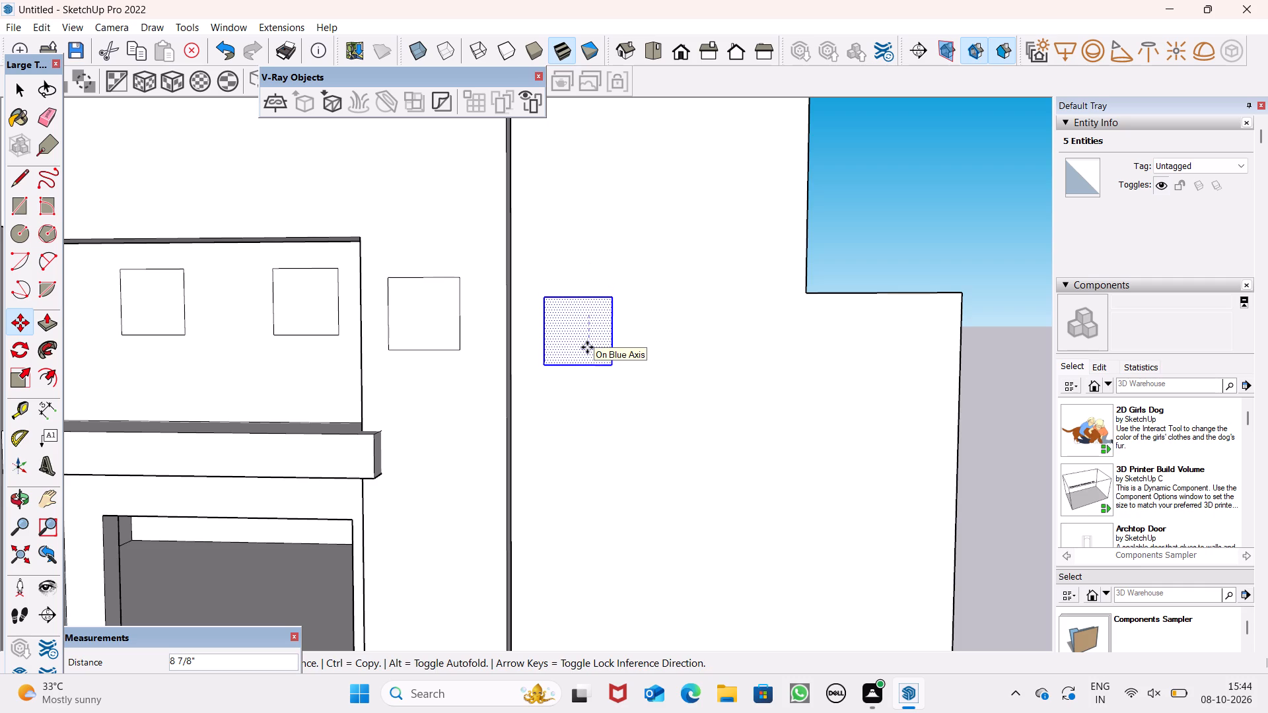
left_click_drag(587, 347, 587, 357)
Copy the side volume's square about 3' 1" horizontally to make a second square on that wall.
left_click_drag(586, 355, 642, 363, "ctrl")
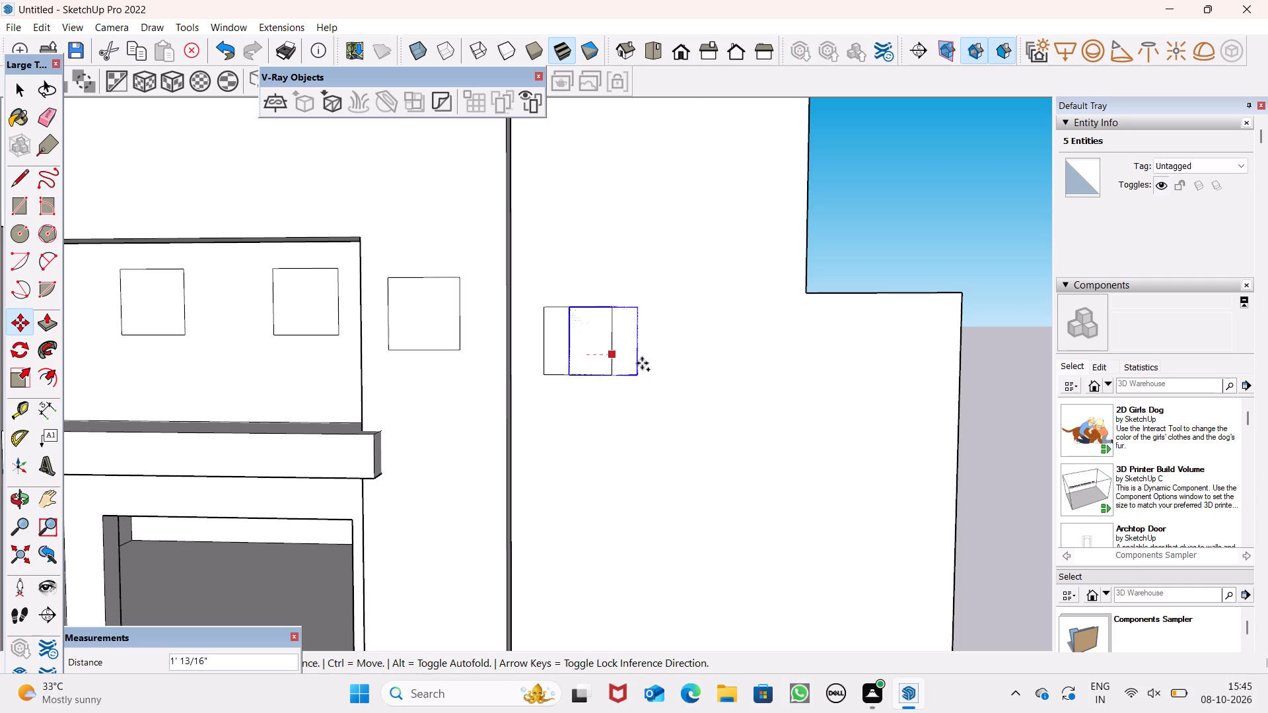
left_click_drag(642, 363, 724, 352, "ctrl")
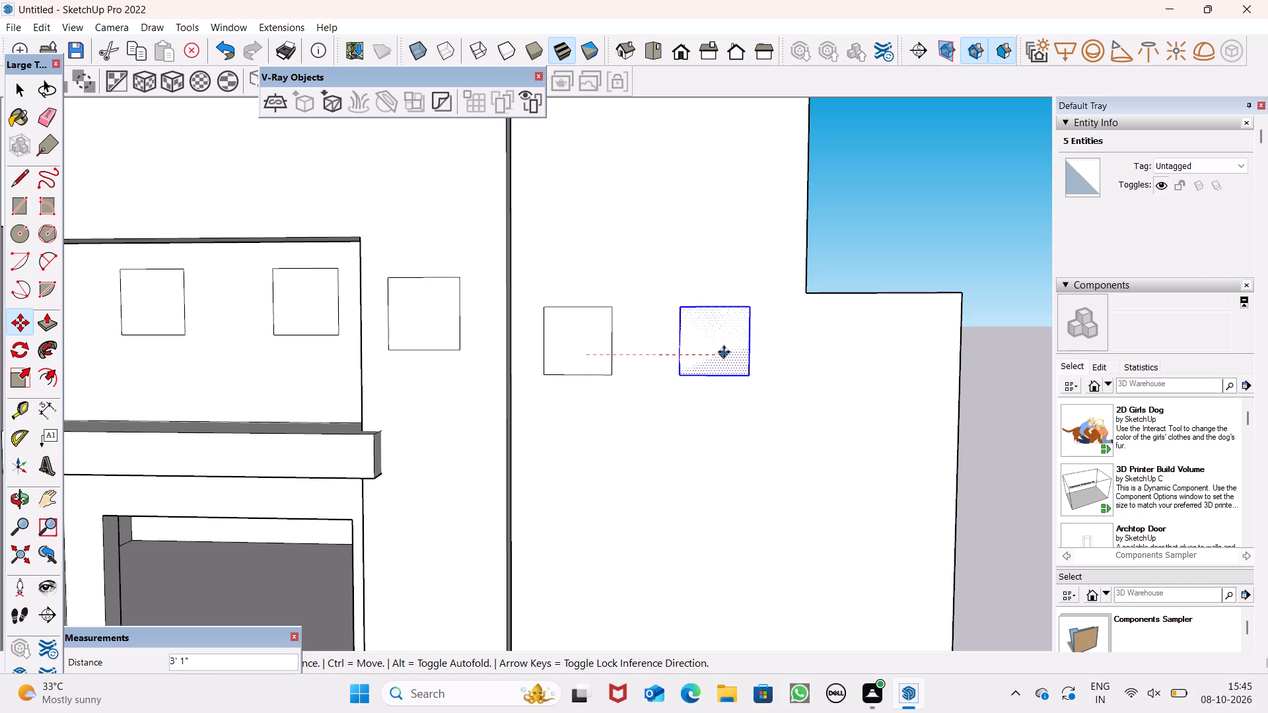
left_click_drag(724, 352, 723, 353, "ctrl")
key("space")
scroll(619, 358, "down", 5)
left_click(872, 254)
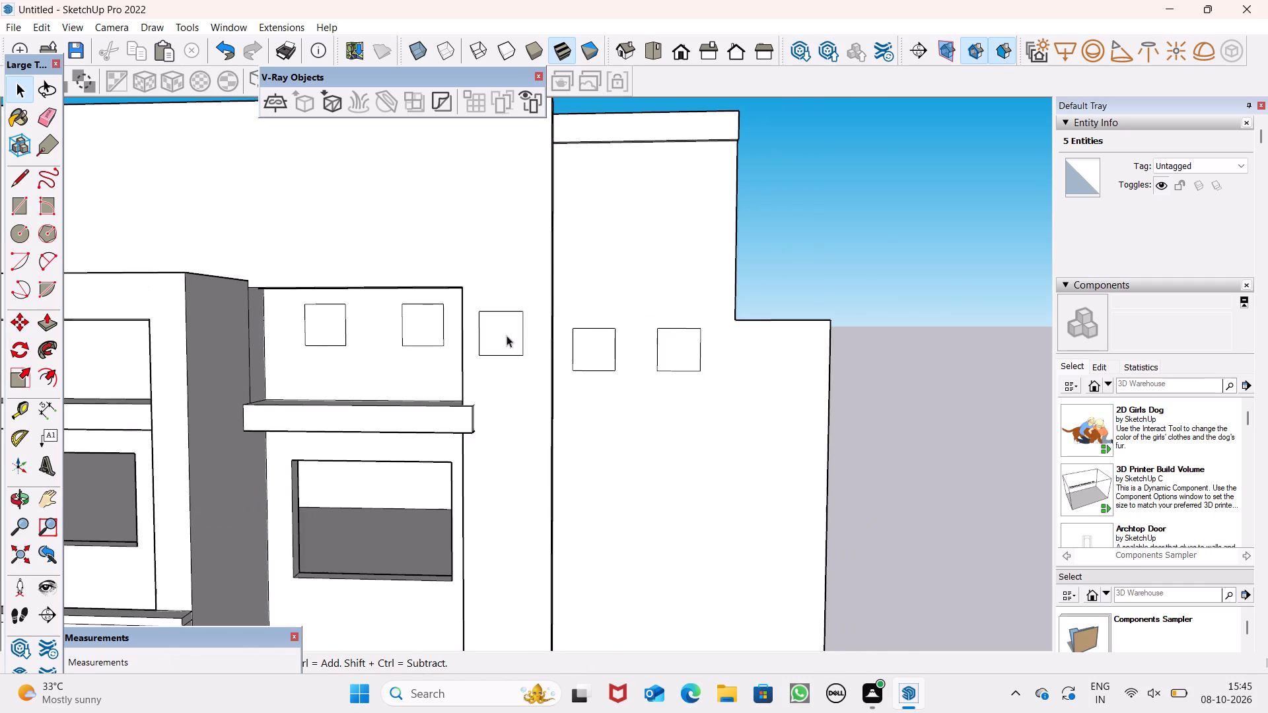
Lower the square on the plain wall between the recess and side volume to roughly align with the side volume's squares.
middle_click_drag(562, 346, 637, 338)
scroll(608, 357, "up", 6)
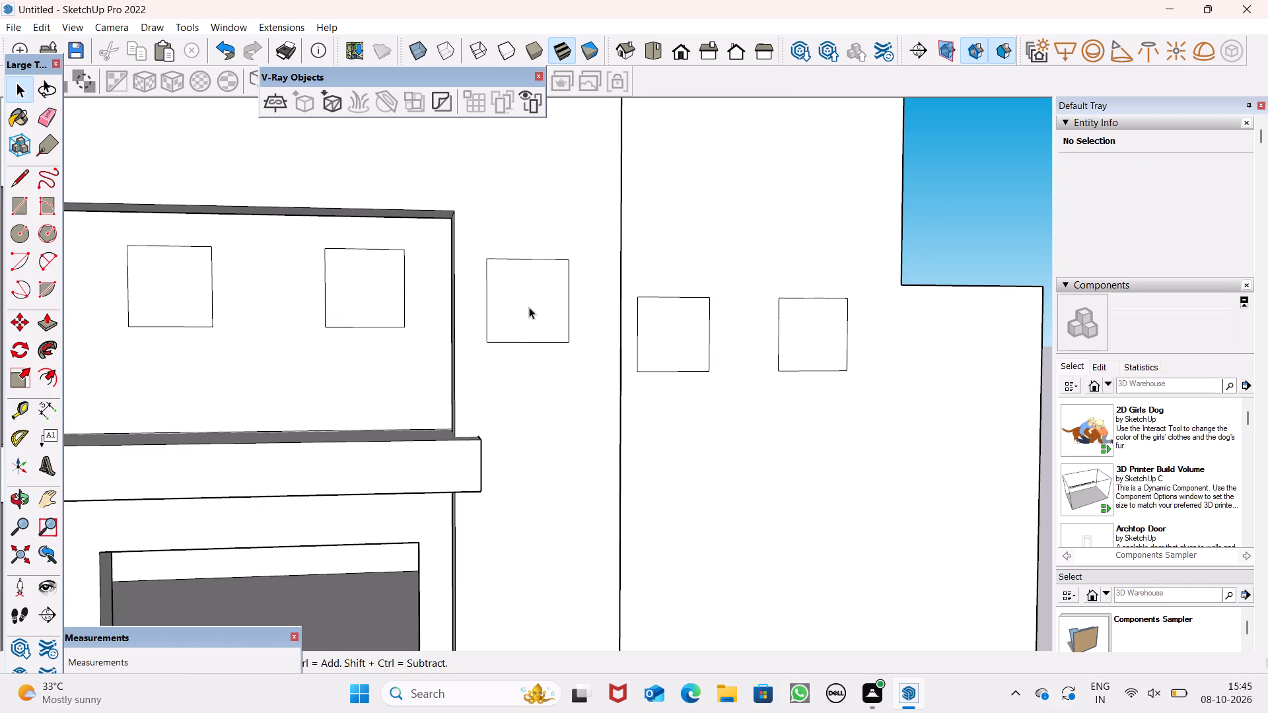
double_click(528, 307)
key("m")
key("Return")
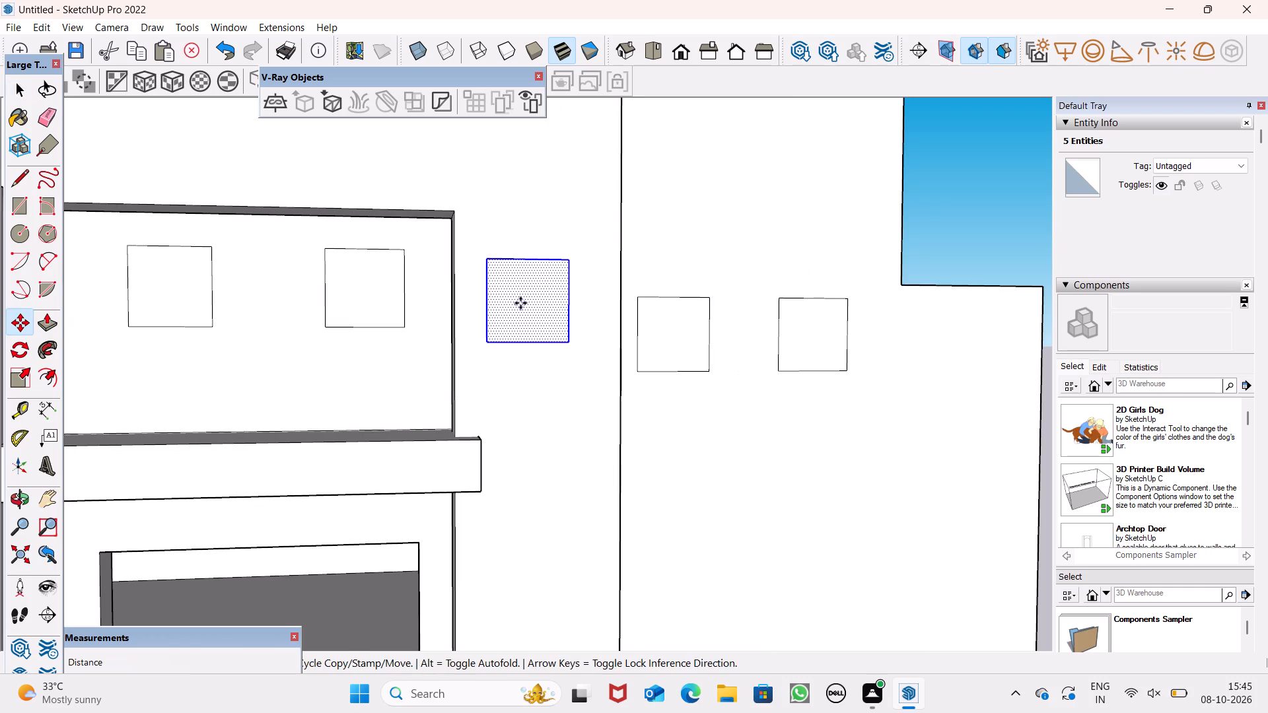
left_click_drag(520, 303, 532, 340)
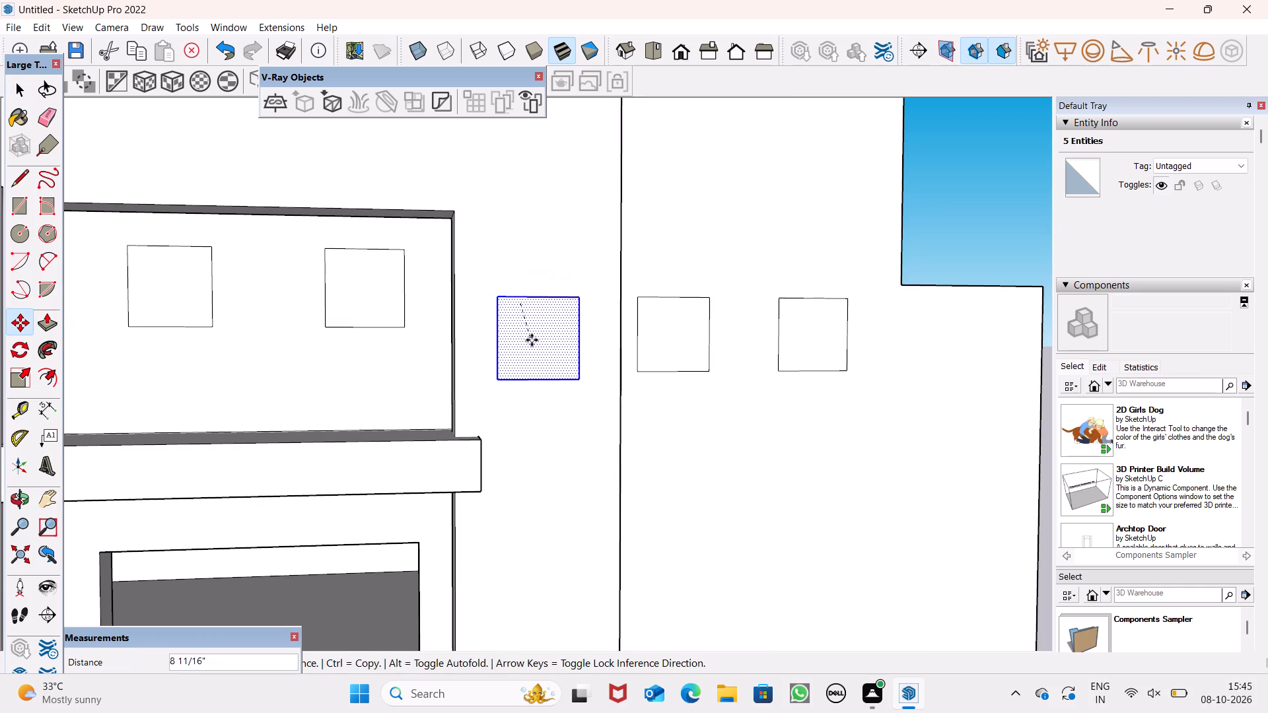
left_click_drag(532, 340, 532, 333)
left_click_drag(523, 342, 530, 355)
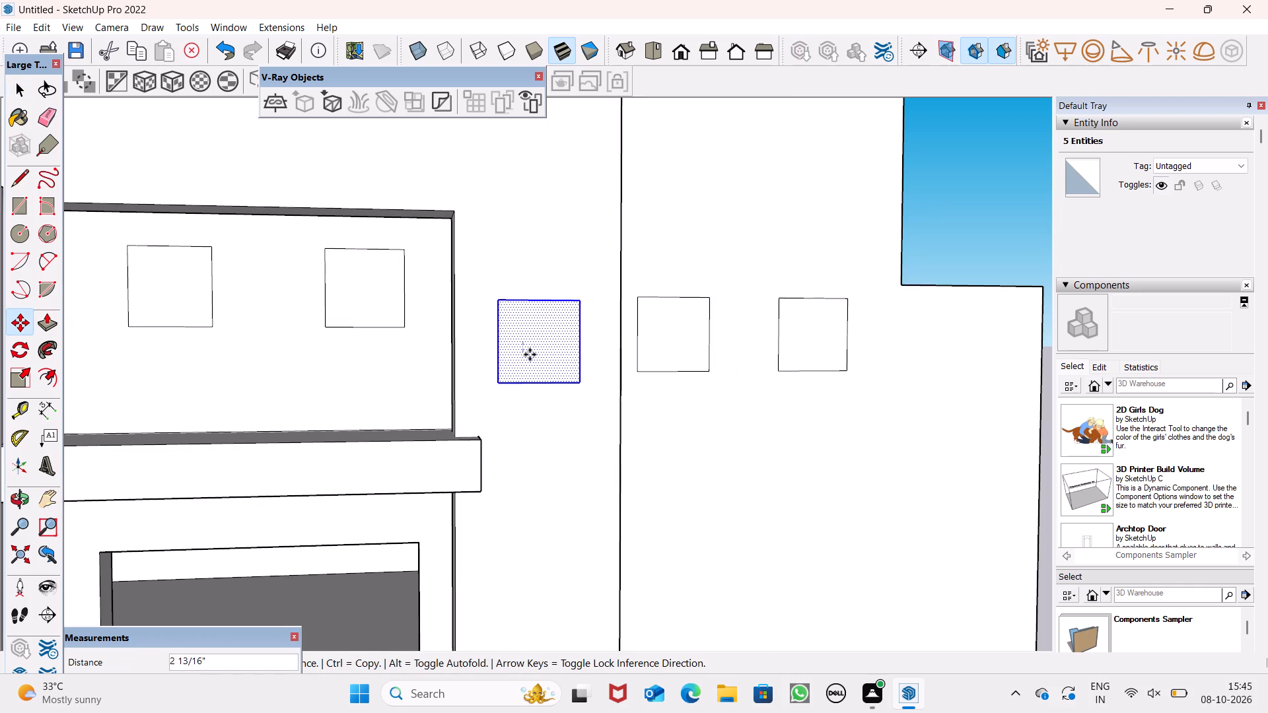
left_click_drag(530, 355, 526, 351)
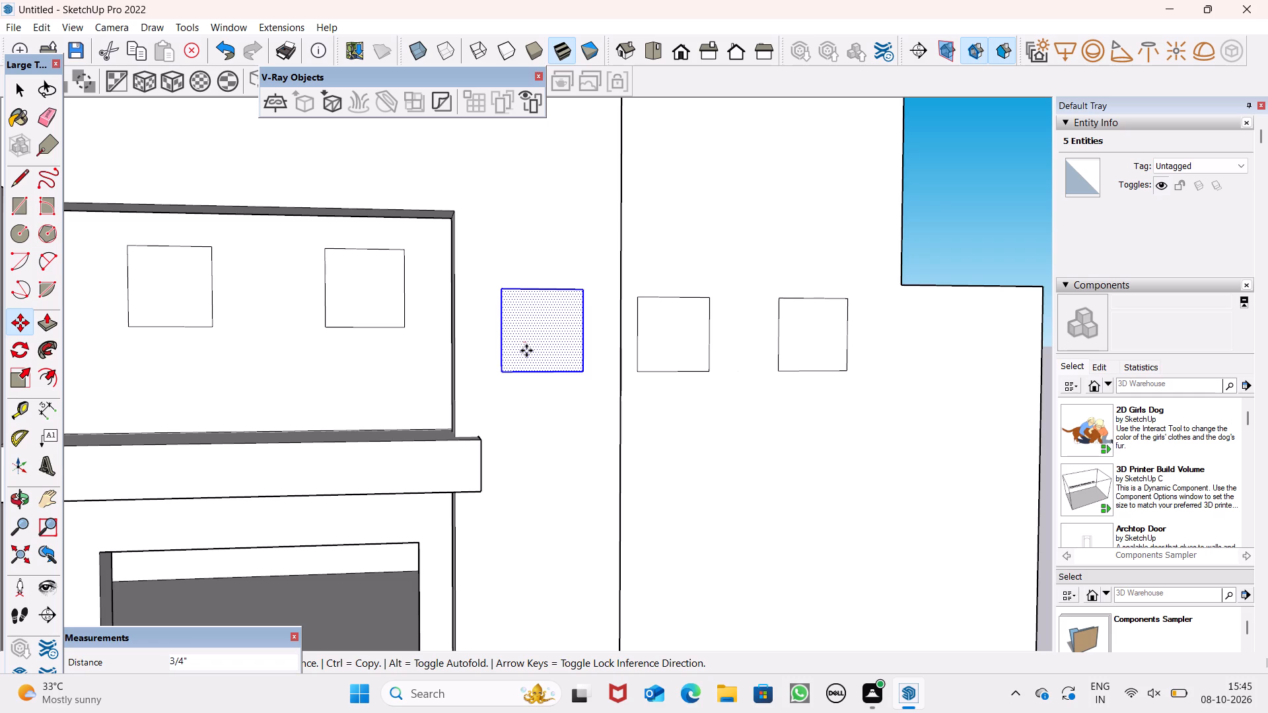
left_click_drag(526, 351, 526, 348)
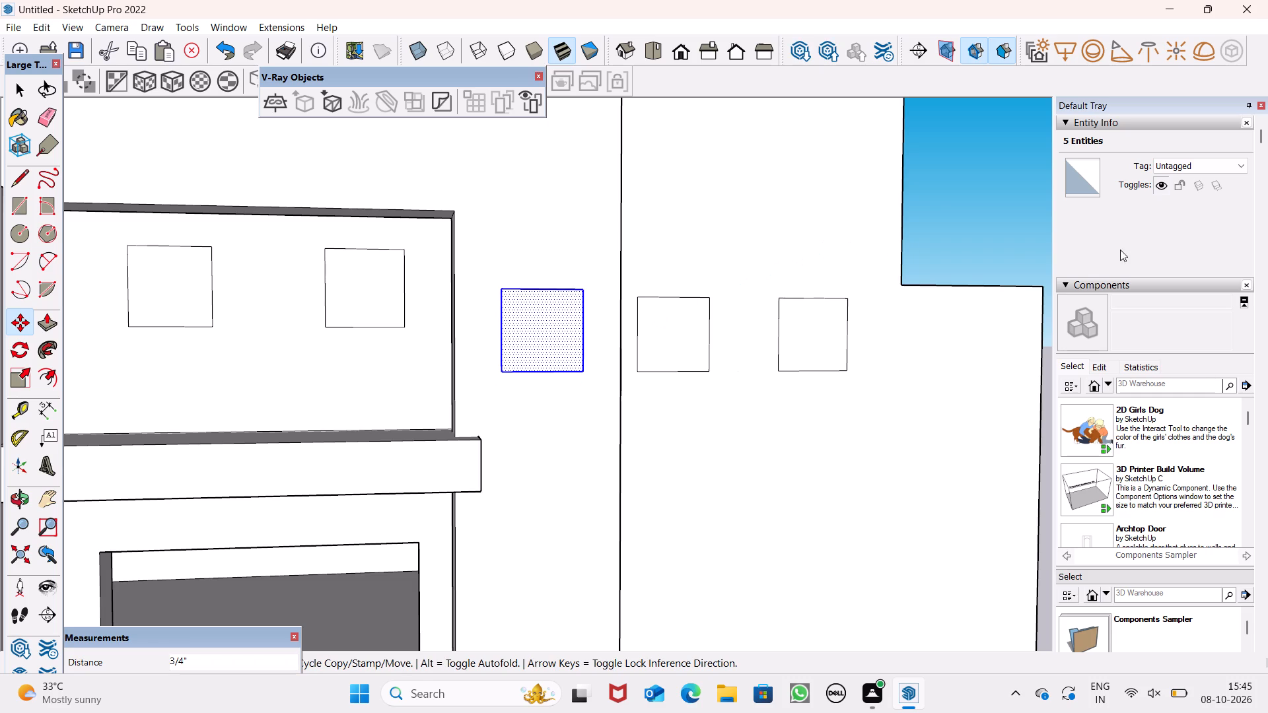
left_click(997, 246)
key("space")
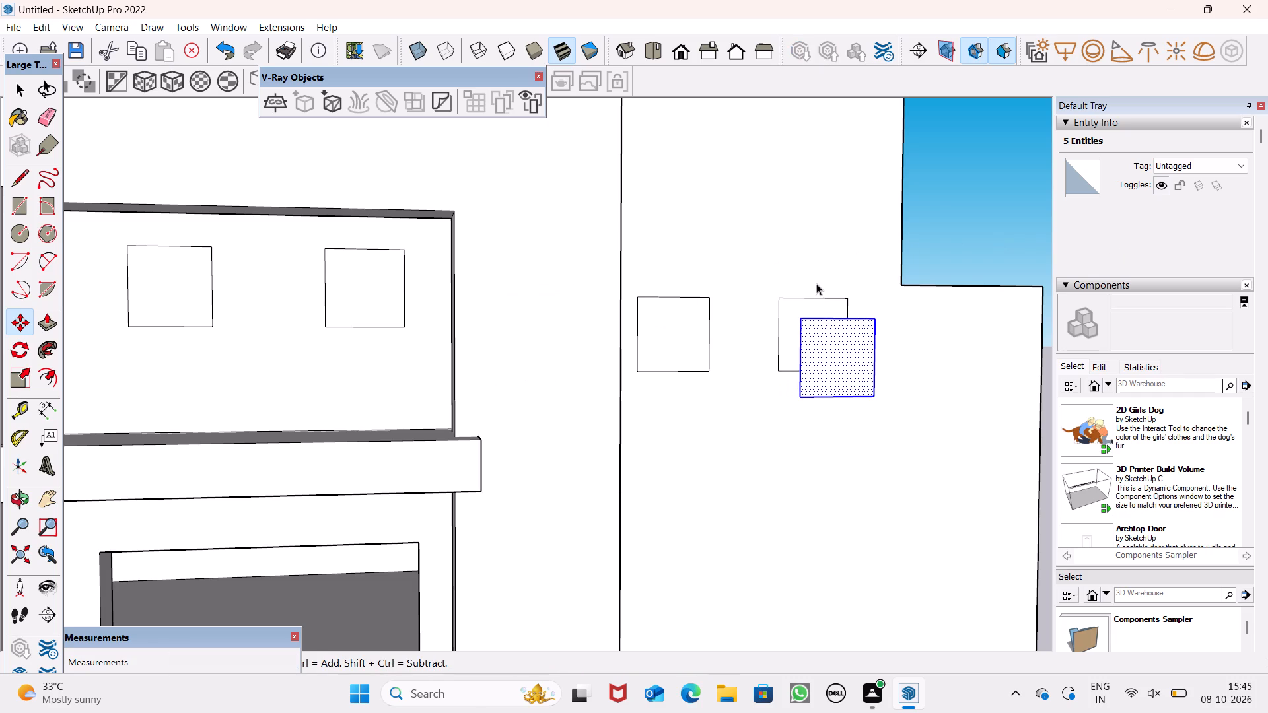
key("space")
left_click(929, 231)
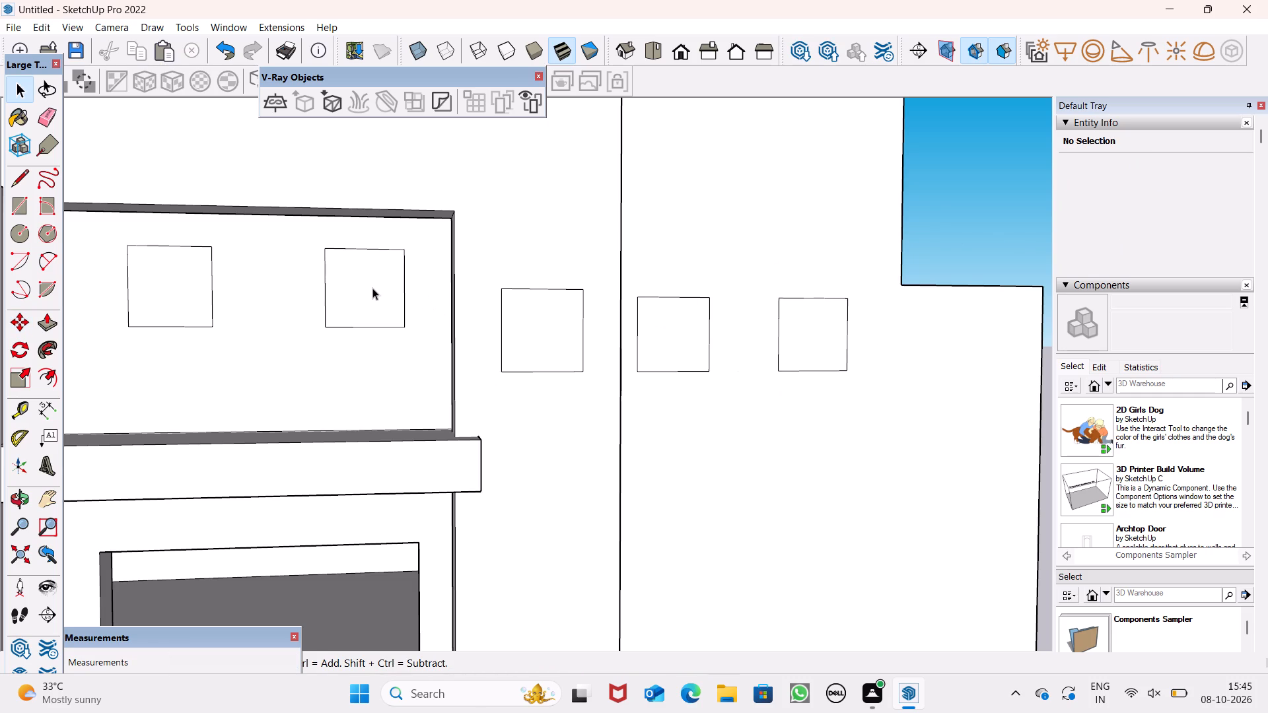
Lower the recessed wall's square nearest the plain wall by about 9", roughly level with the squares beside it.
double_click(369, 292)
key("m")
key("Return")
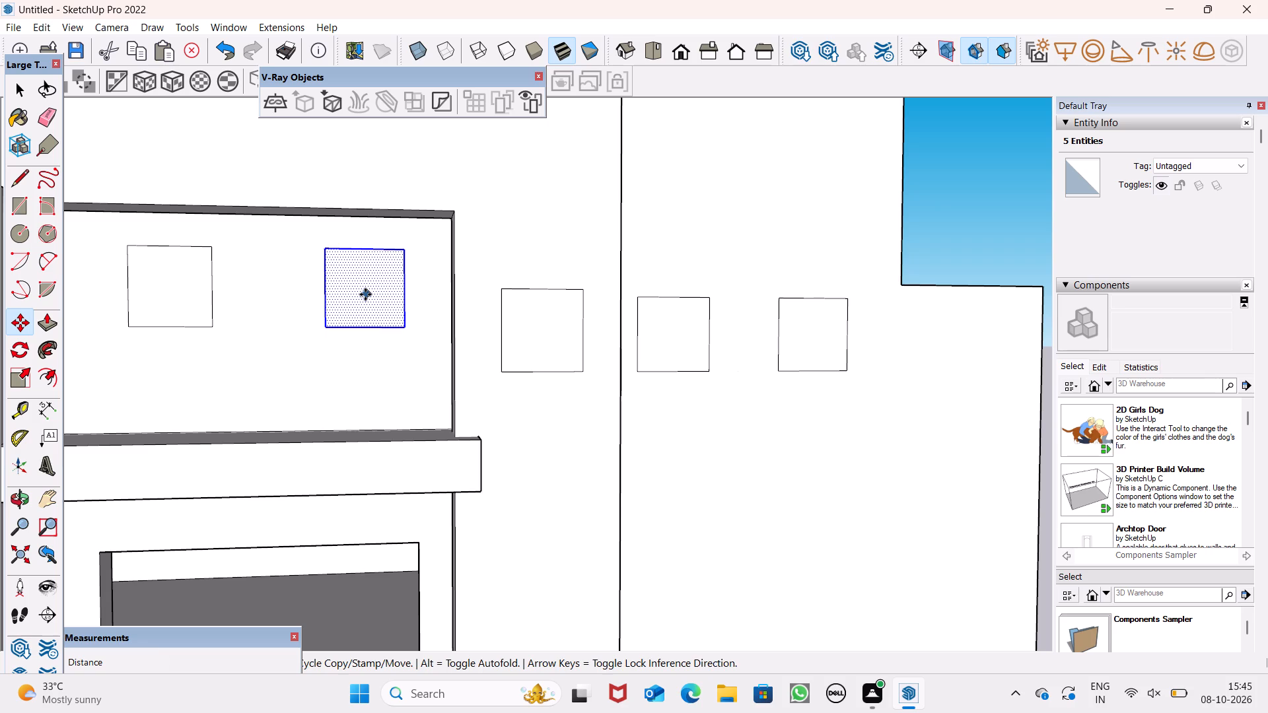
left_click_drag(365, 294, 362, 332)
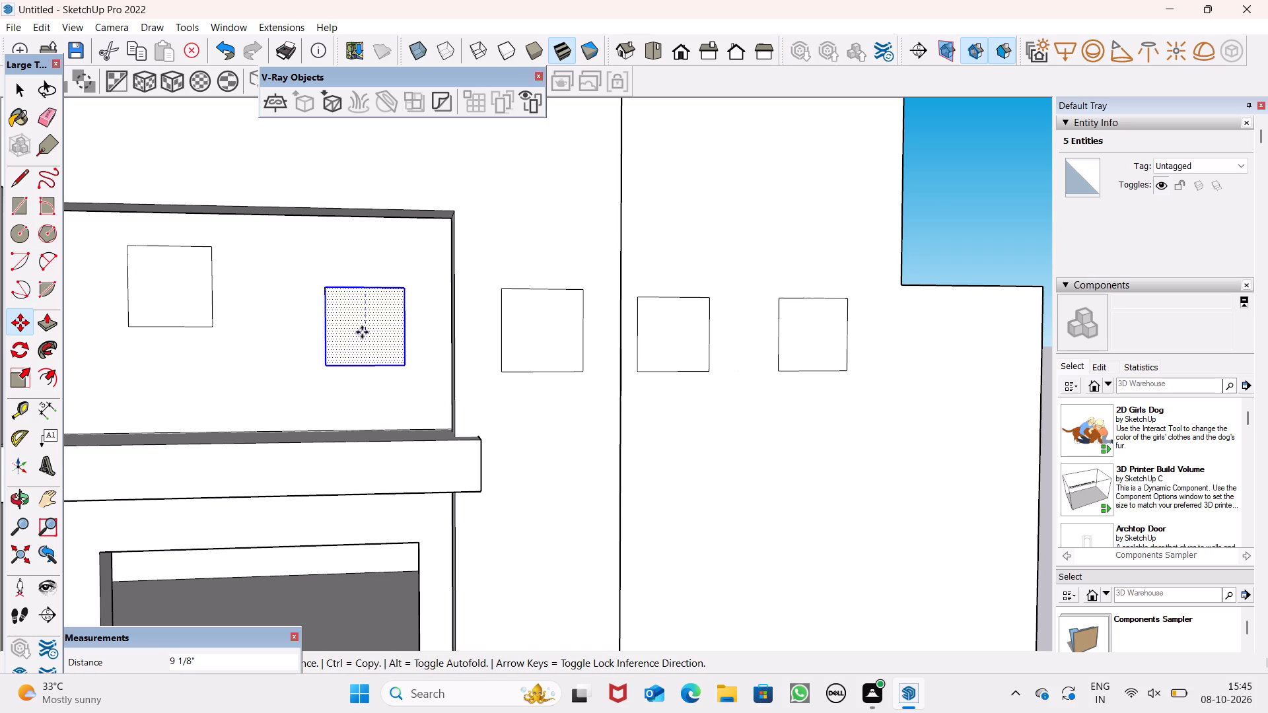
left_click_drag(362, 332, 365, 332)
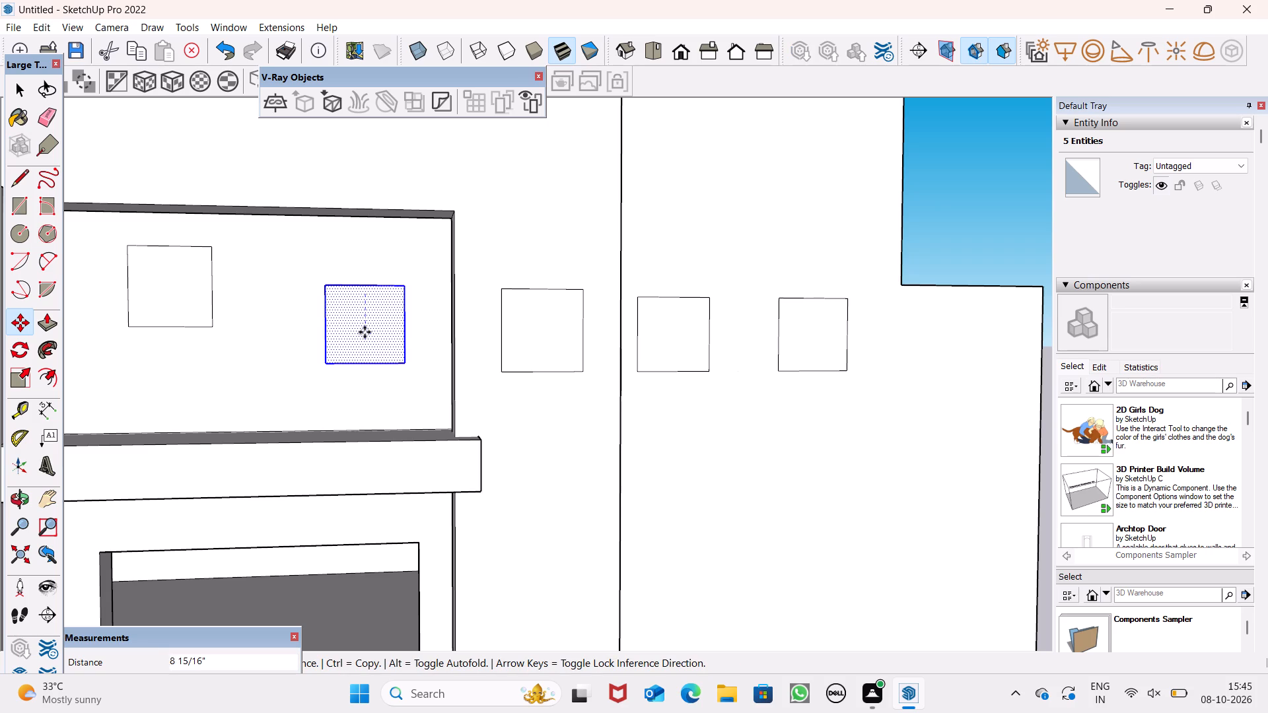
left_click_drag(365, 332, 365, 335)
key("space")
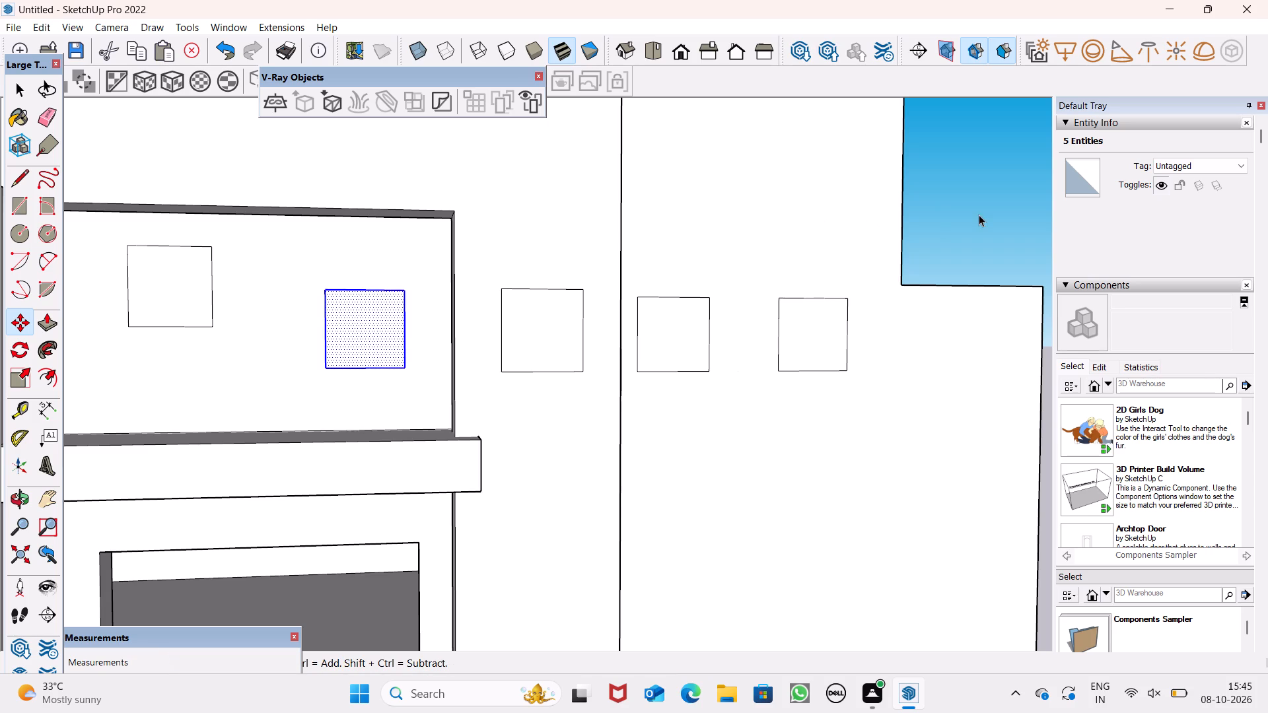
left_click(979, 215)
Move the recessed wall's other square down and slightly sideways, about 10" in total, into line with the row.
triple_click(183, 302)
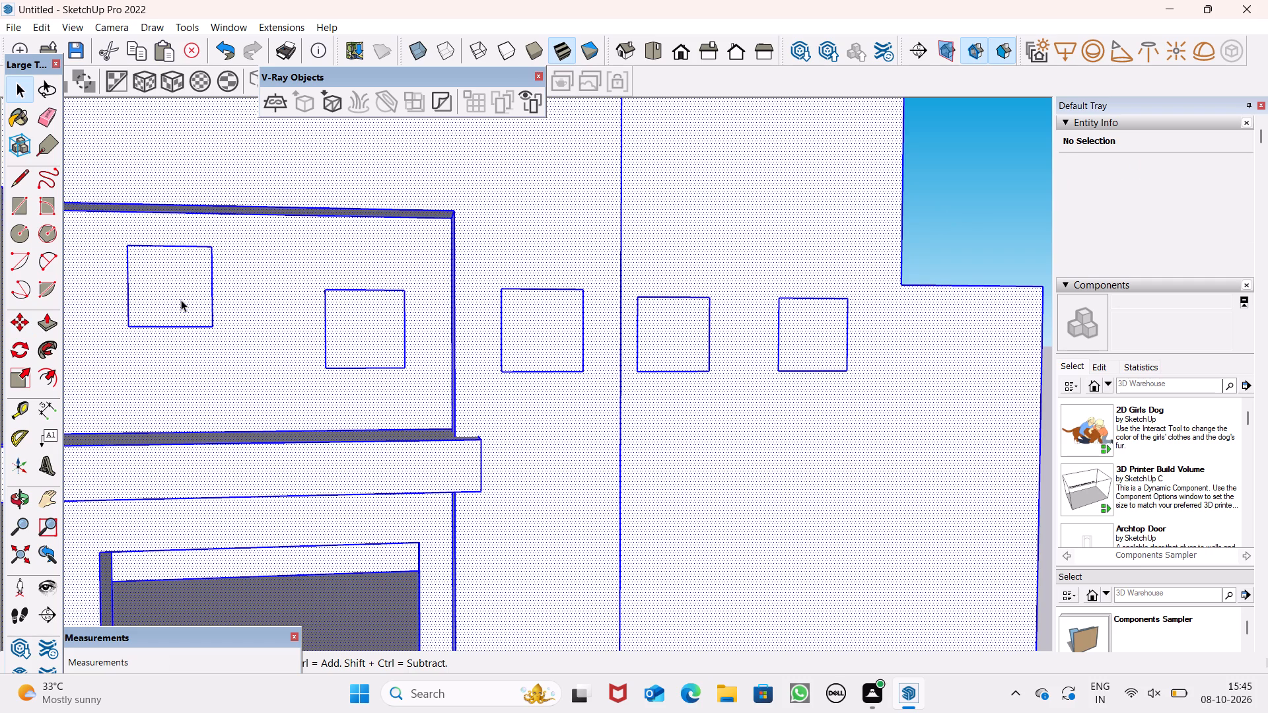
left_click(999, 223)
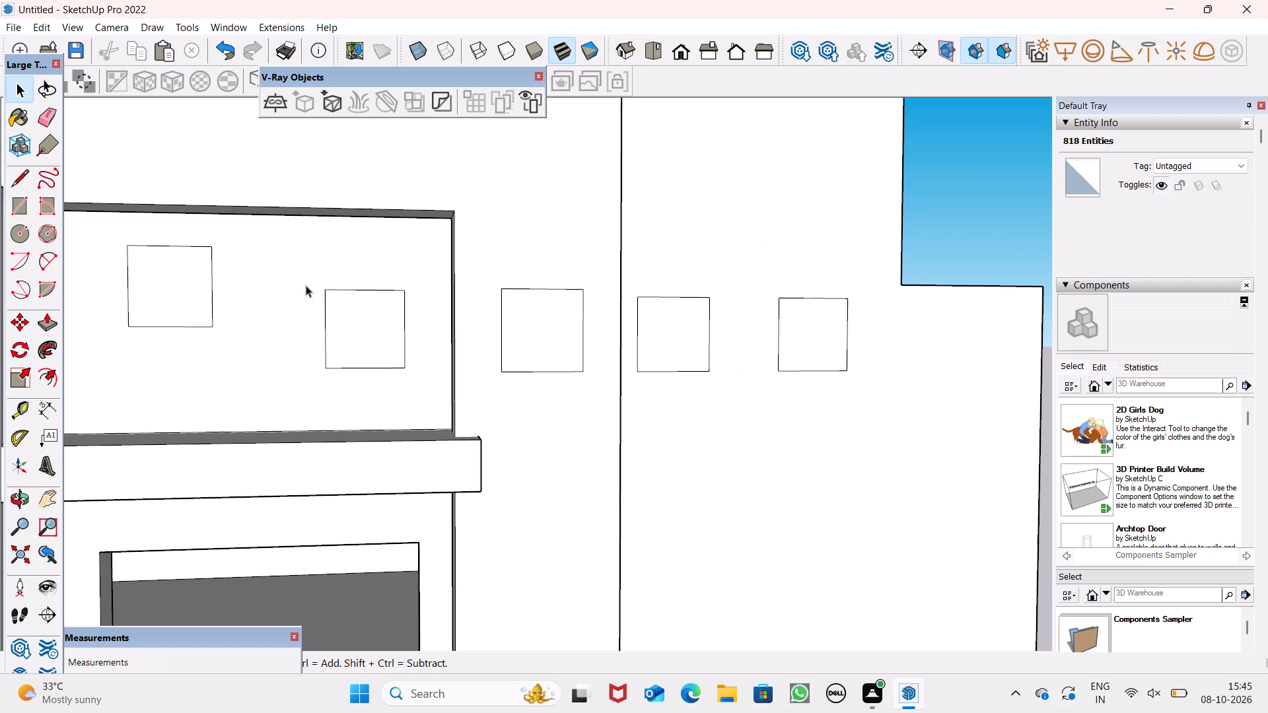
double_click(182, 286)
double_click(184, 288)
double_click(185, 288)
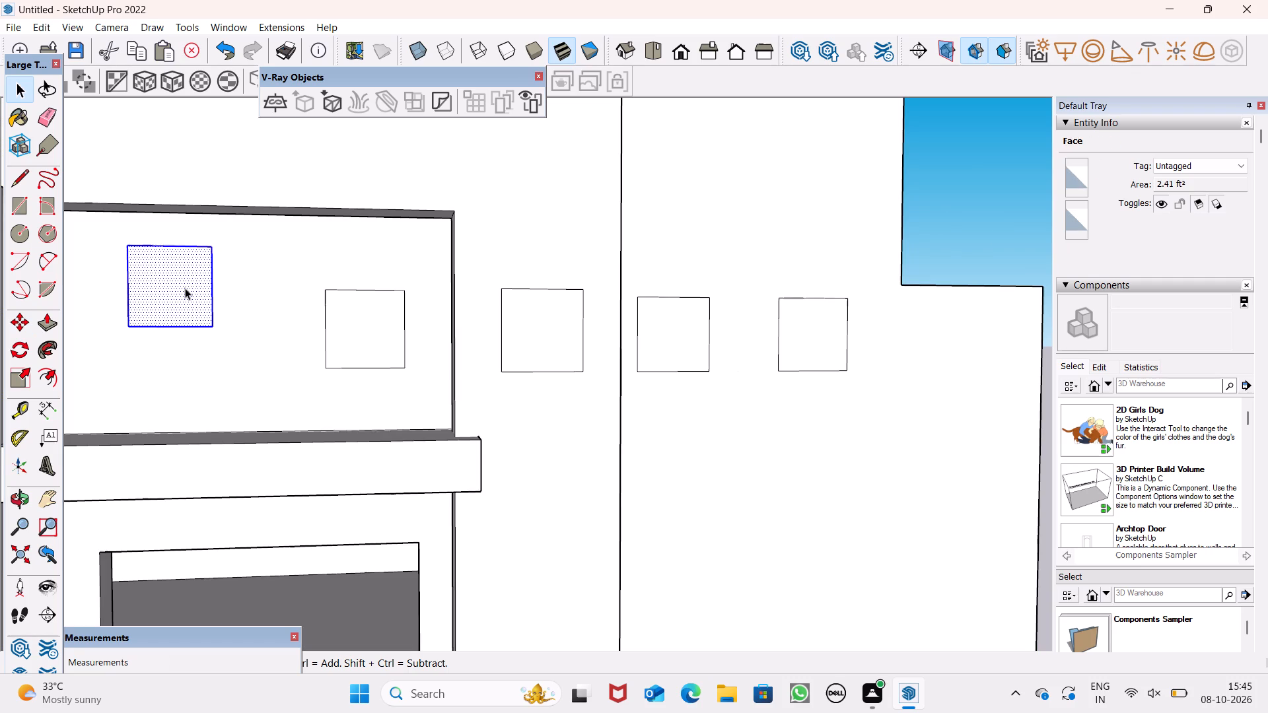
key("m")
key("Return")
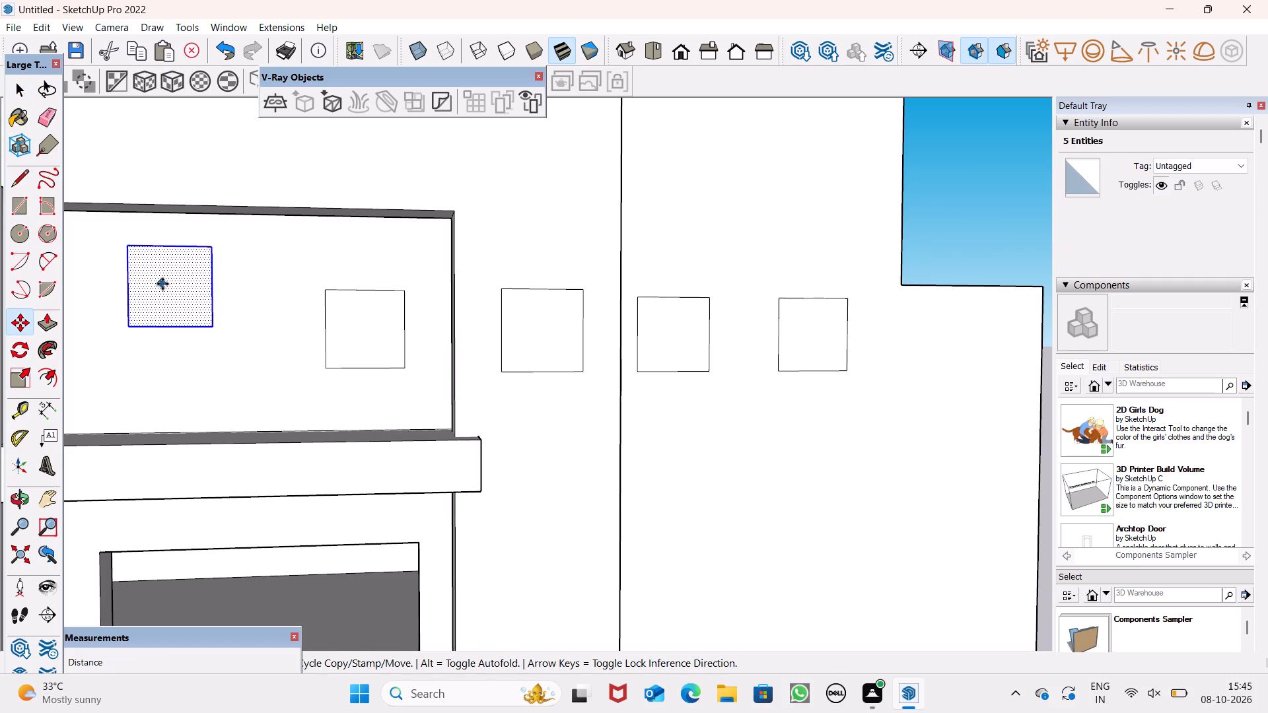
left_click_drag(166, 286, 182, 326)
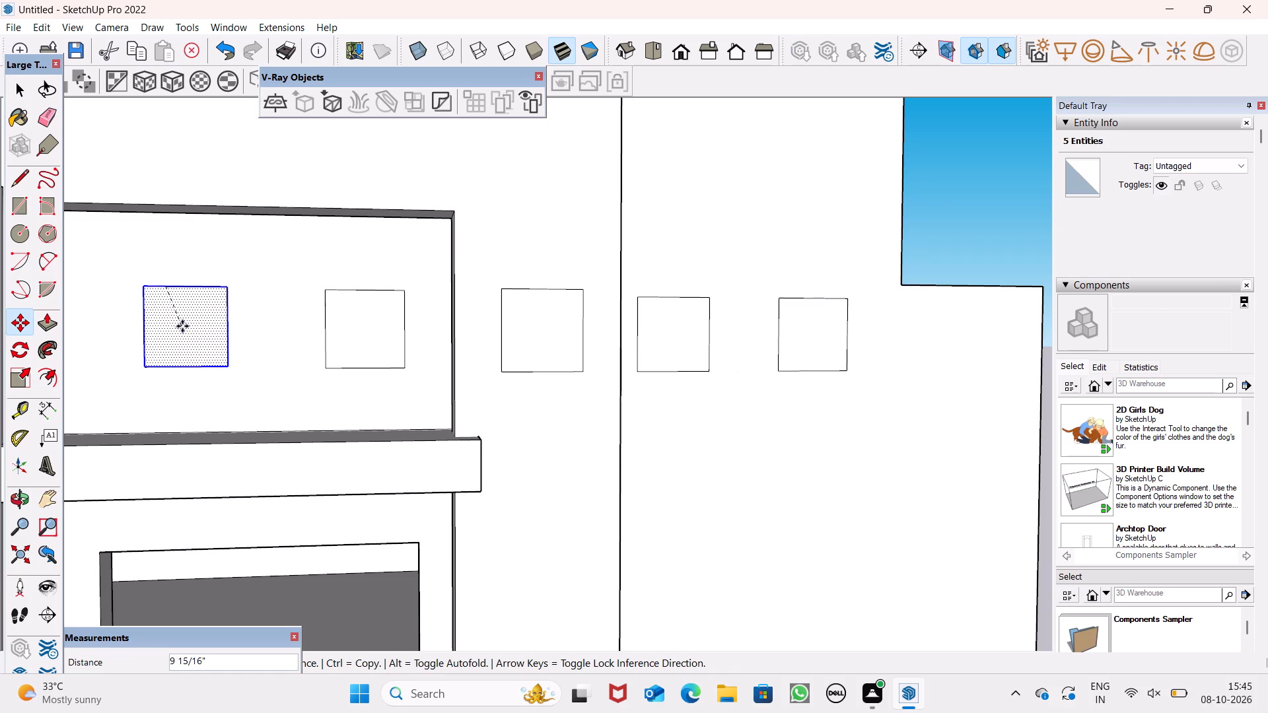
left_click_drag(182, 326, 183, 326)
key("space")
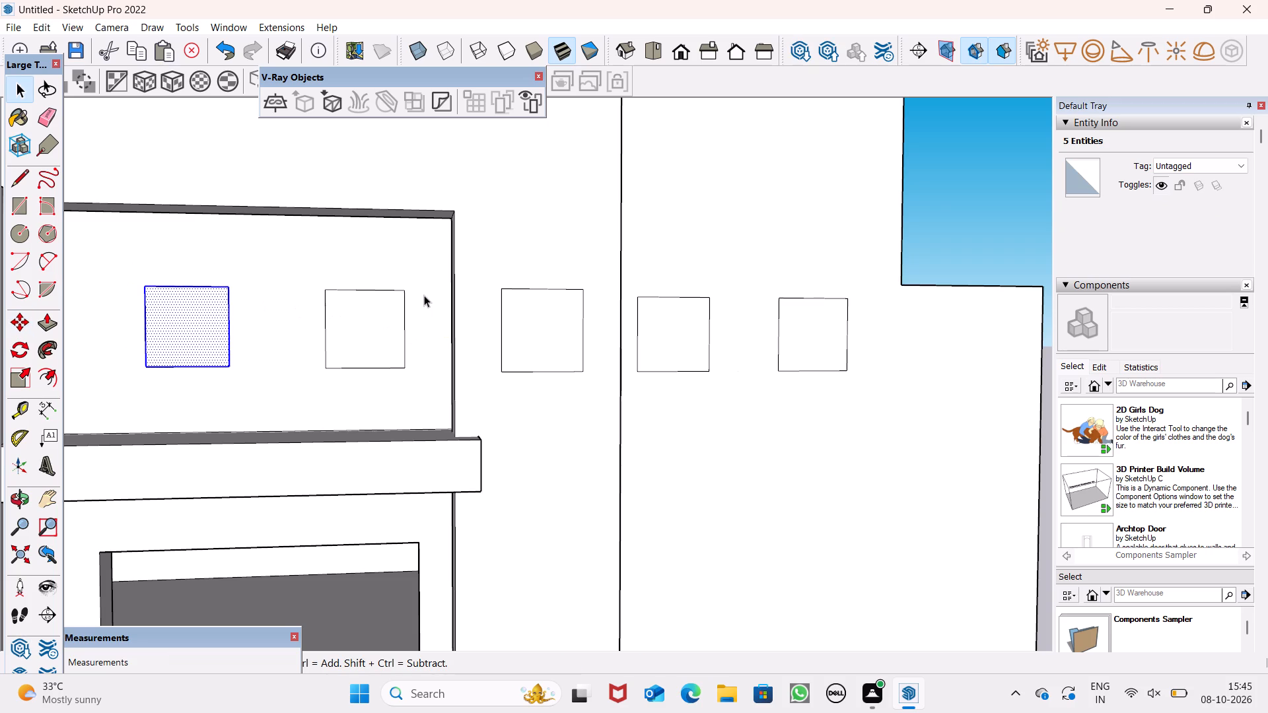
Extrude the recessed wall's square nearest the projecting frame outward about 6' 2 7/16" as a beam.
scroll(345, 302, "down", 1)
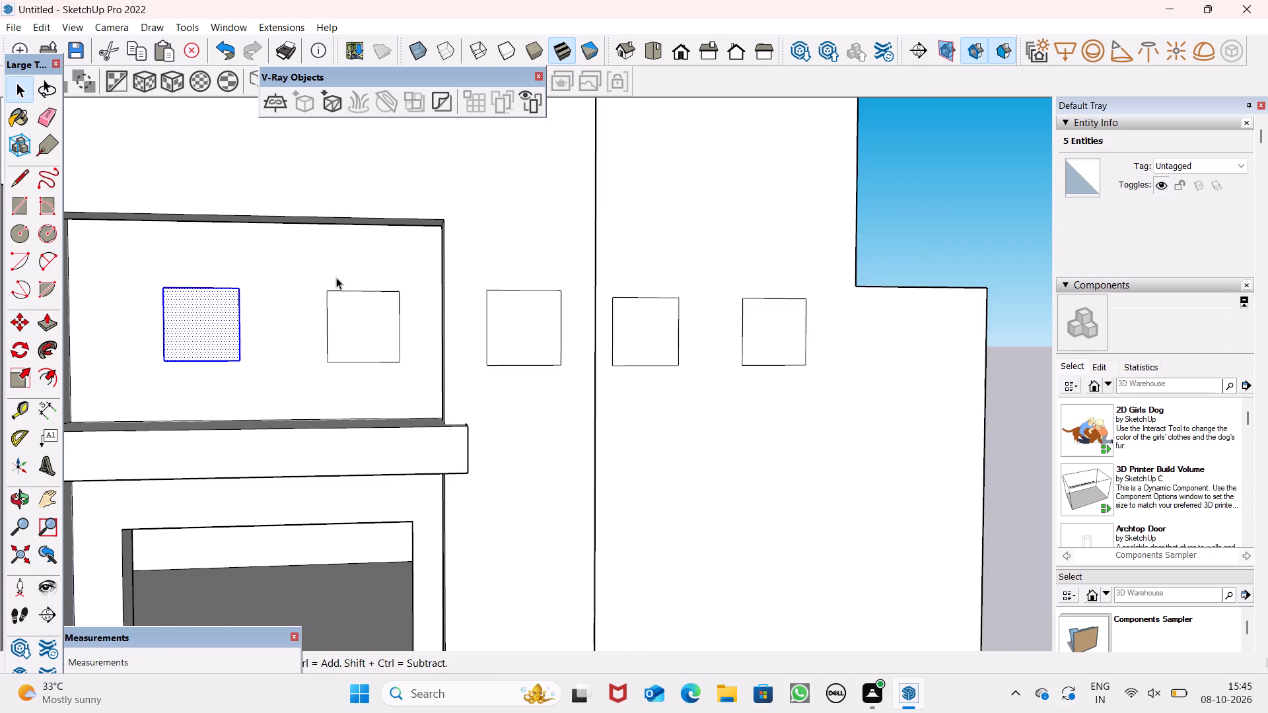
scroll(334, 280, "down", 5)
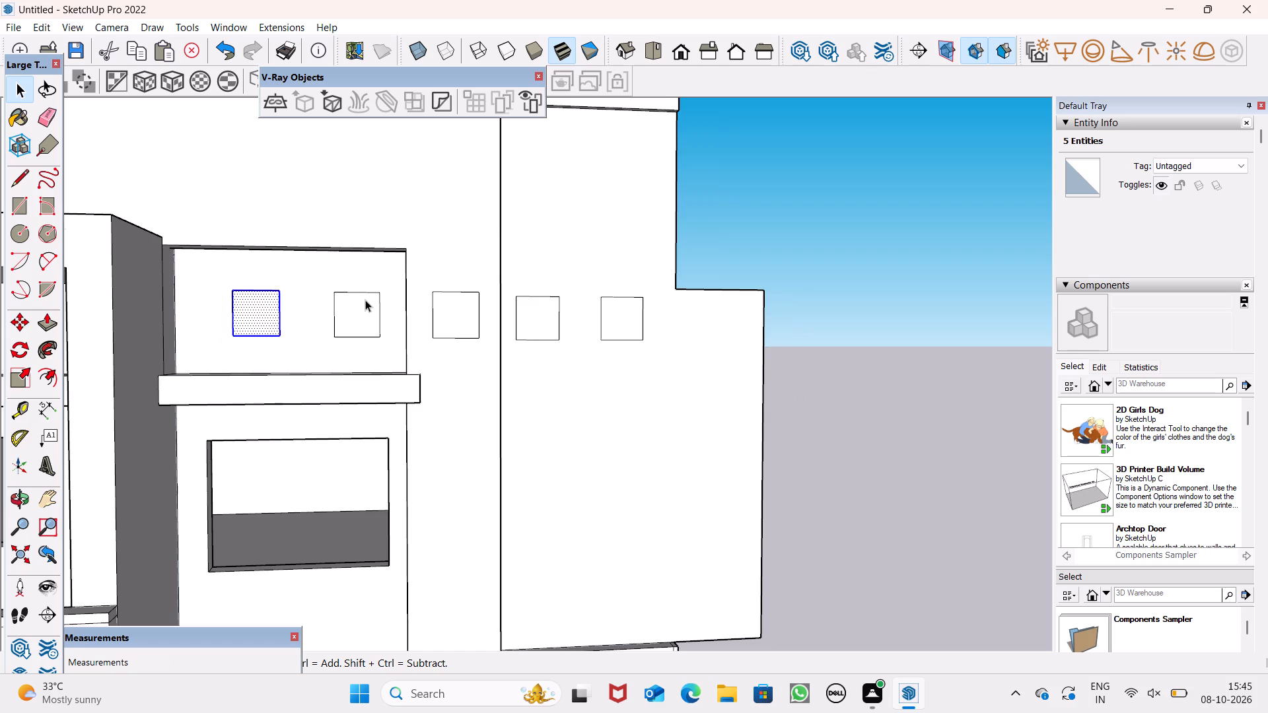
scroll(365, 300, "down", 7)
key("space")
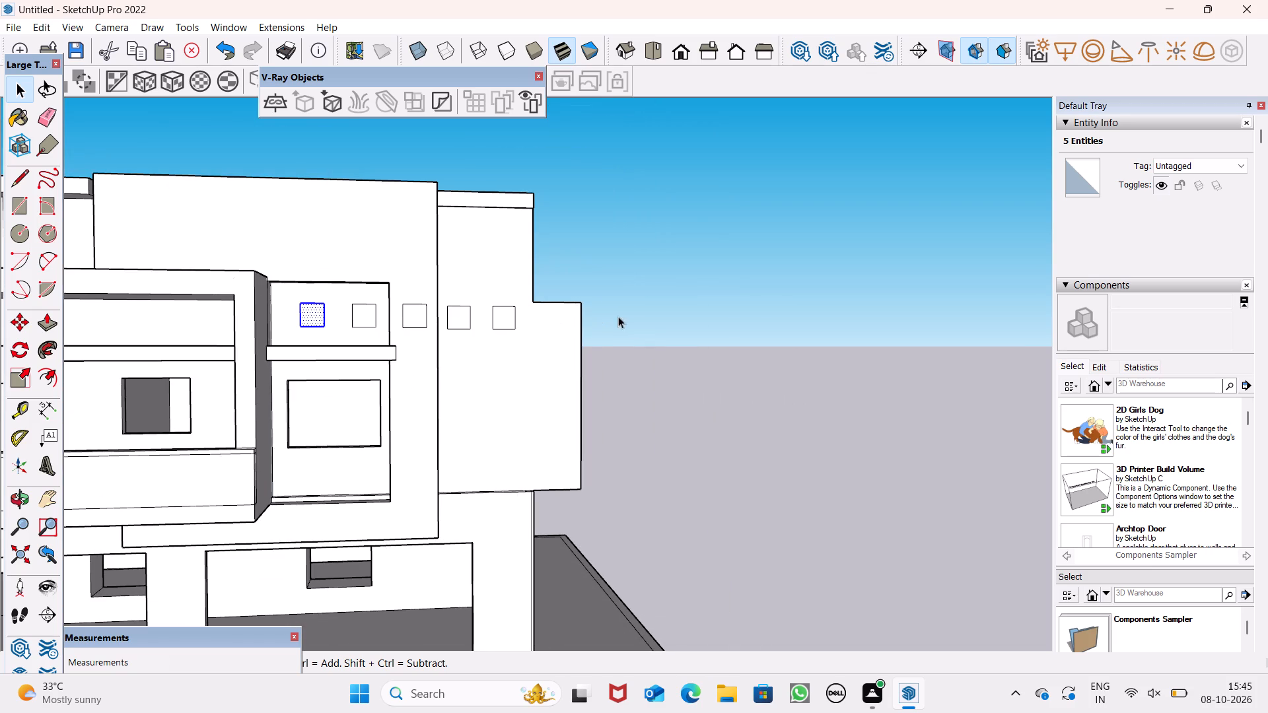
left_click(649, 323)
middle_click_drag(565, 312, 544, 450)
scroll(411, 380, "up", 2)
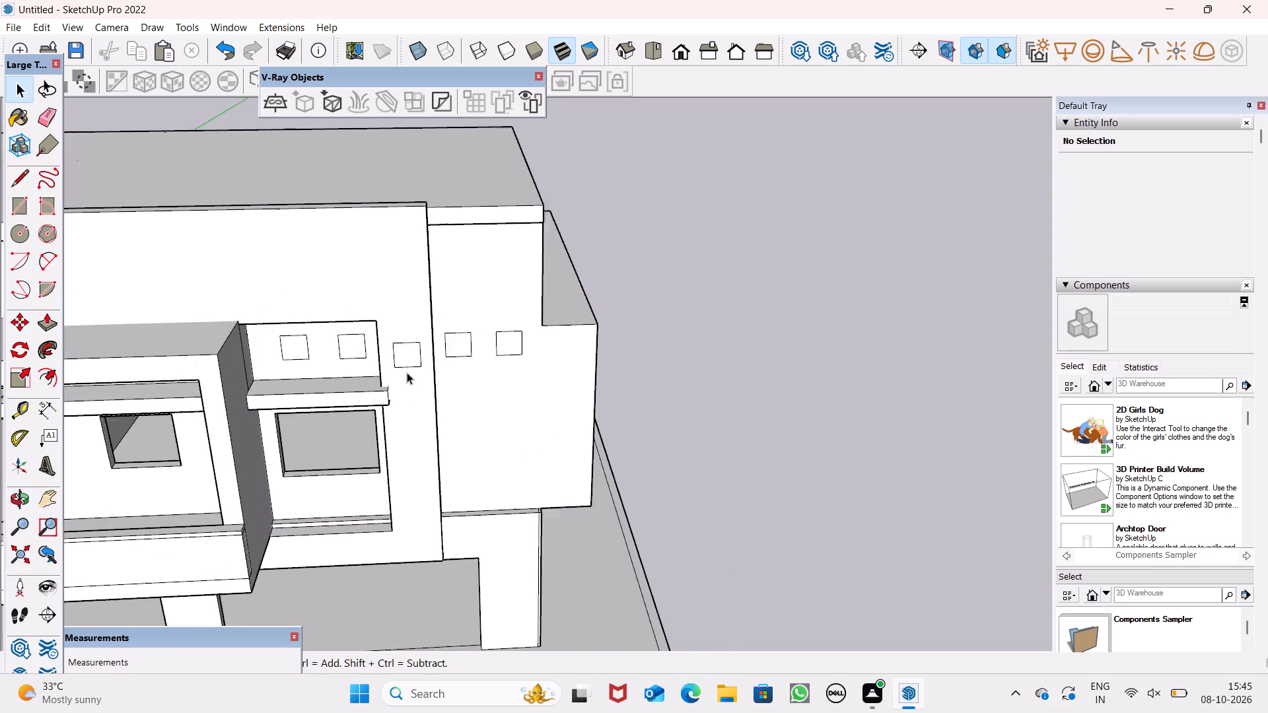
scroll(407, 372, "up", 4)
scroll(409, 345, "down", 2)
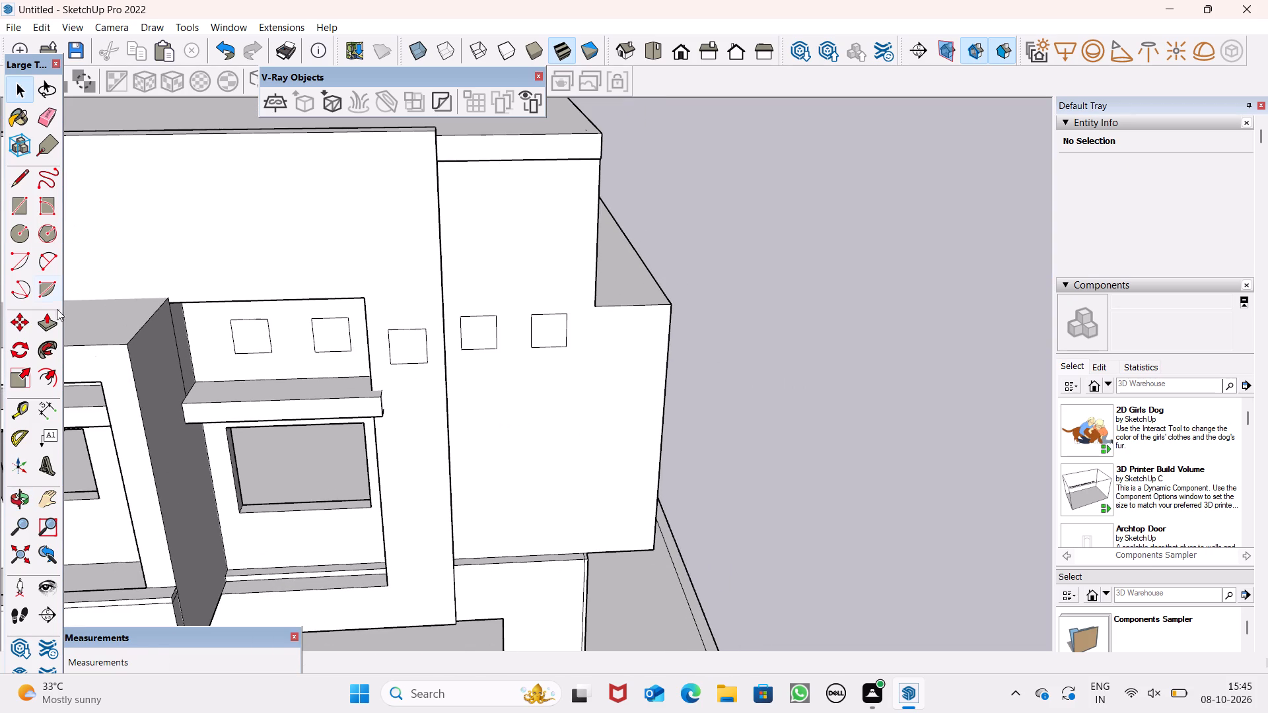
left_click(47, 323)
scroll(230, 359, "up", 3)
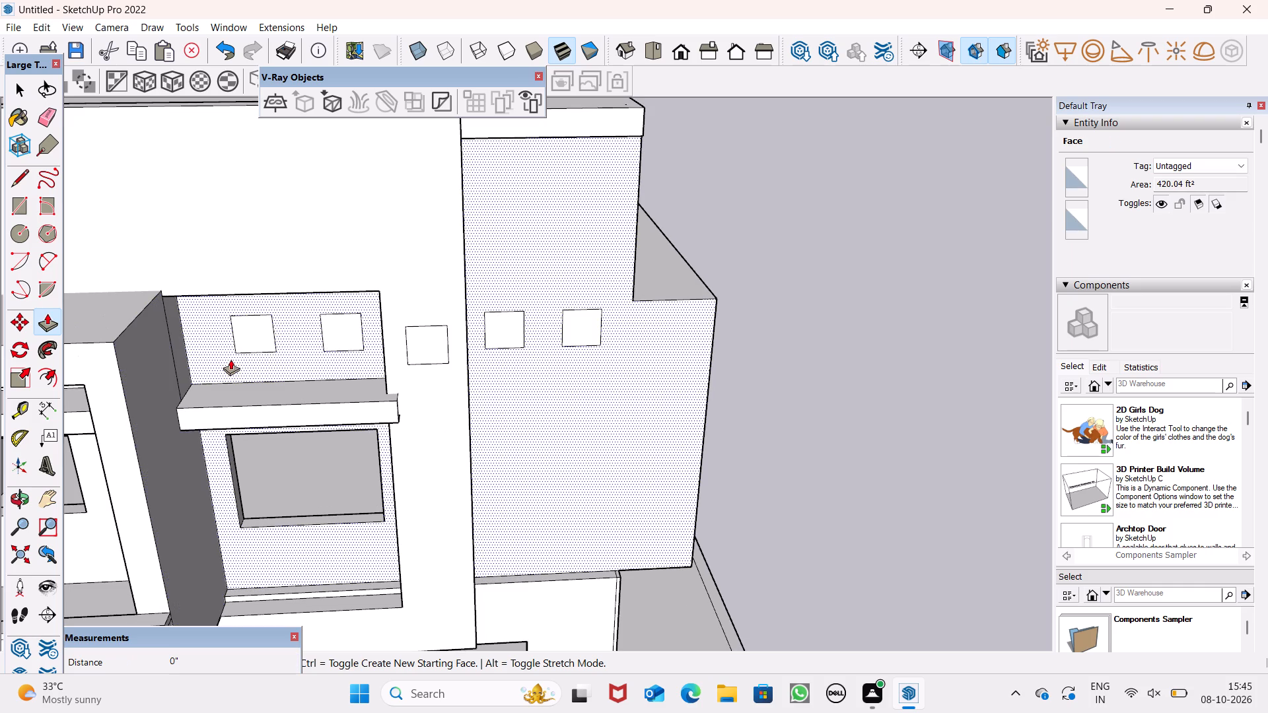
scroll(273, 364, "down", 4)
left_click_drag(272, 341, 272, 356)
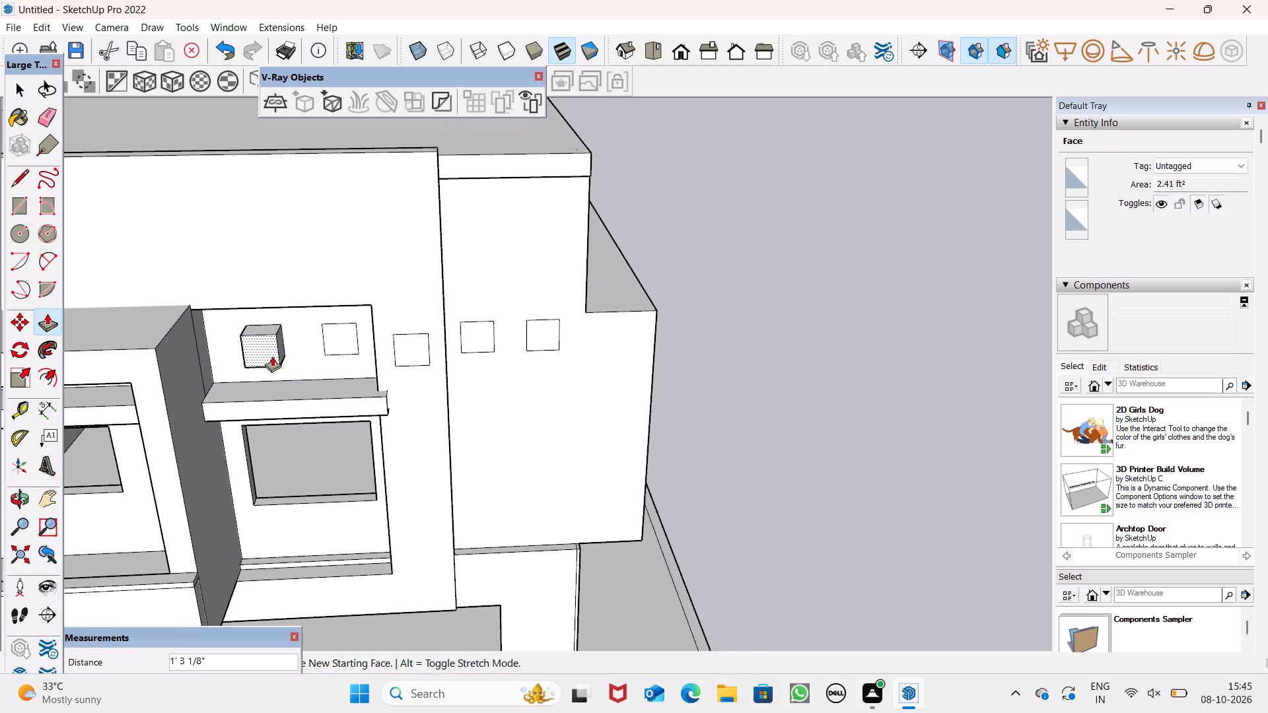
left_click_drag(272, 356, 250, 403)
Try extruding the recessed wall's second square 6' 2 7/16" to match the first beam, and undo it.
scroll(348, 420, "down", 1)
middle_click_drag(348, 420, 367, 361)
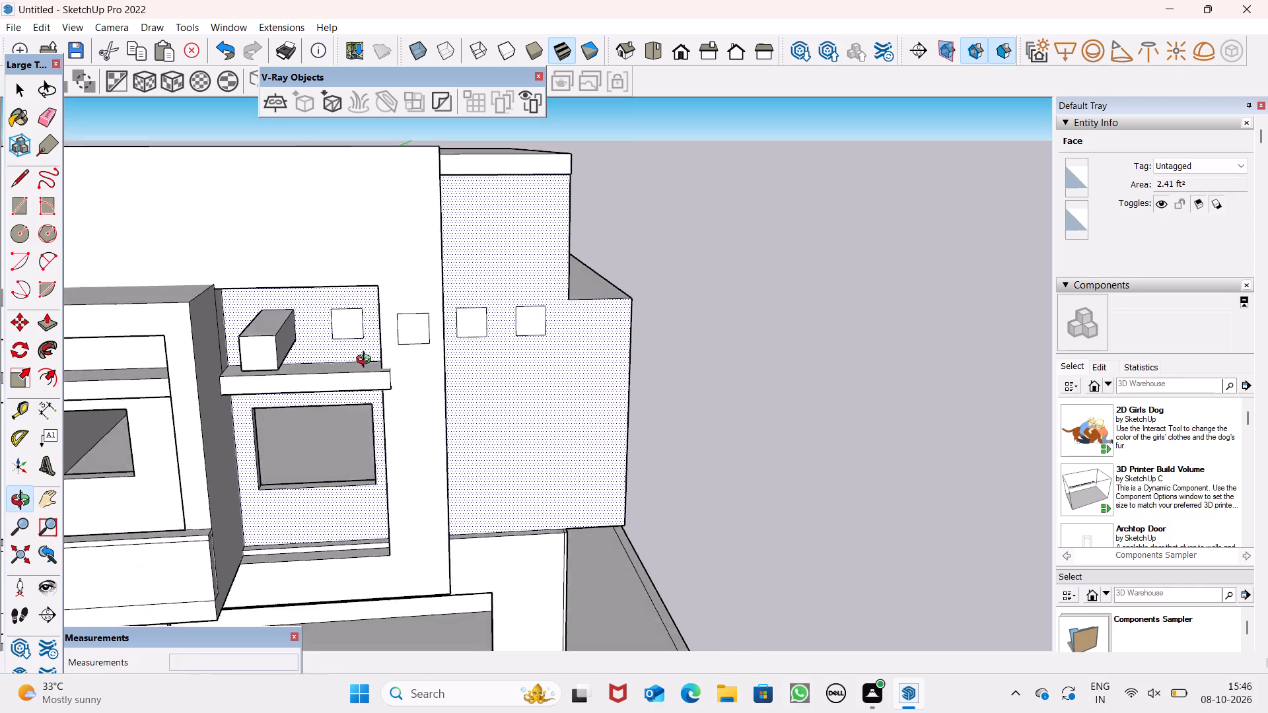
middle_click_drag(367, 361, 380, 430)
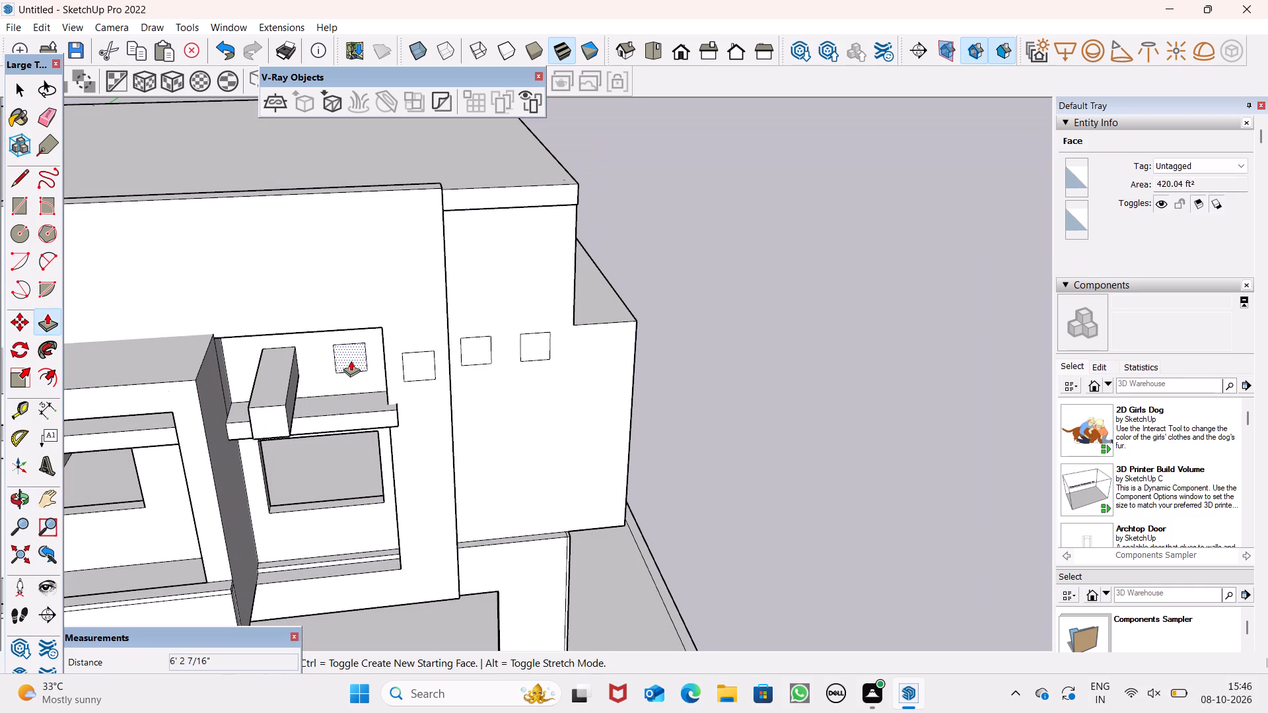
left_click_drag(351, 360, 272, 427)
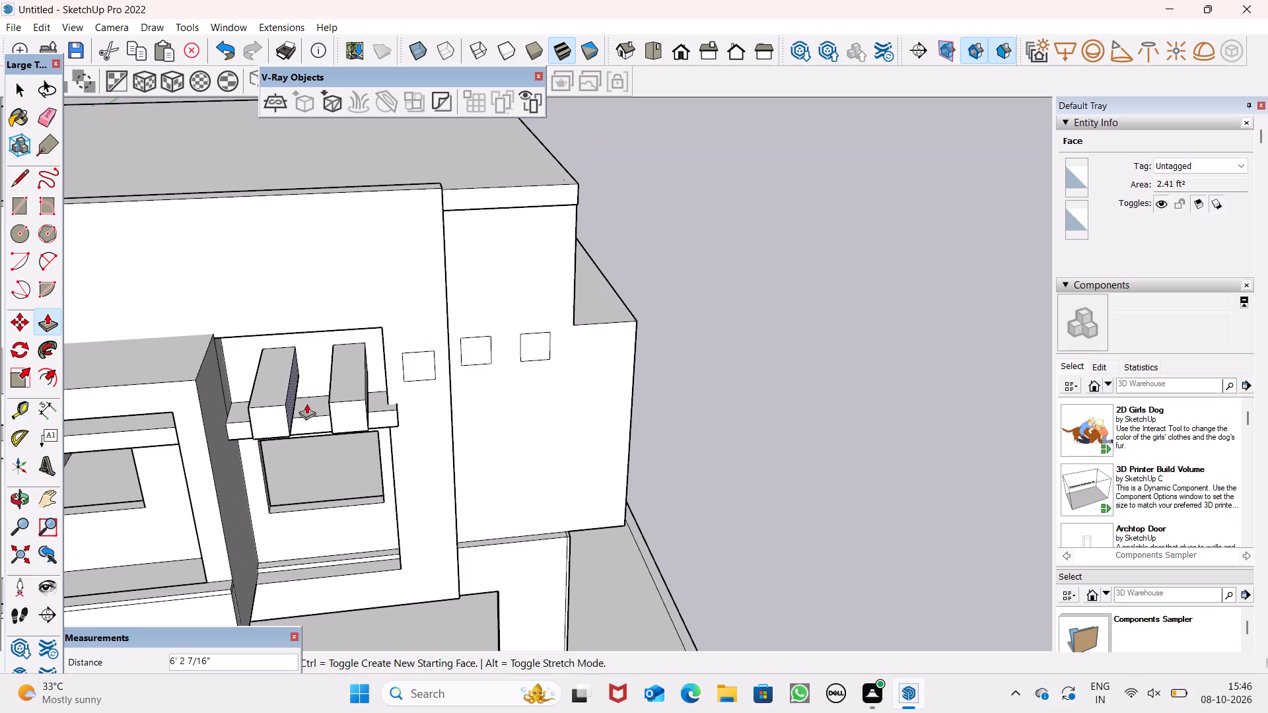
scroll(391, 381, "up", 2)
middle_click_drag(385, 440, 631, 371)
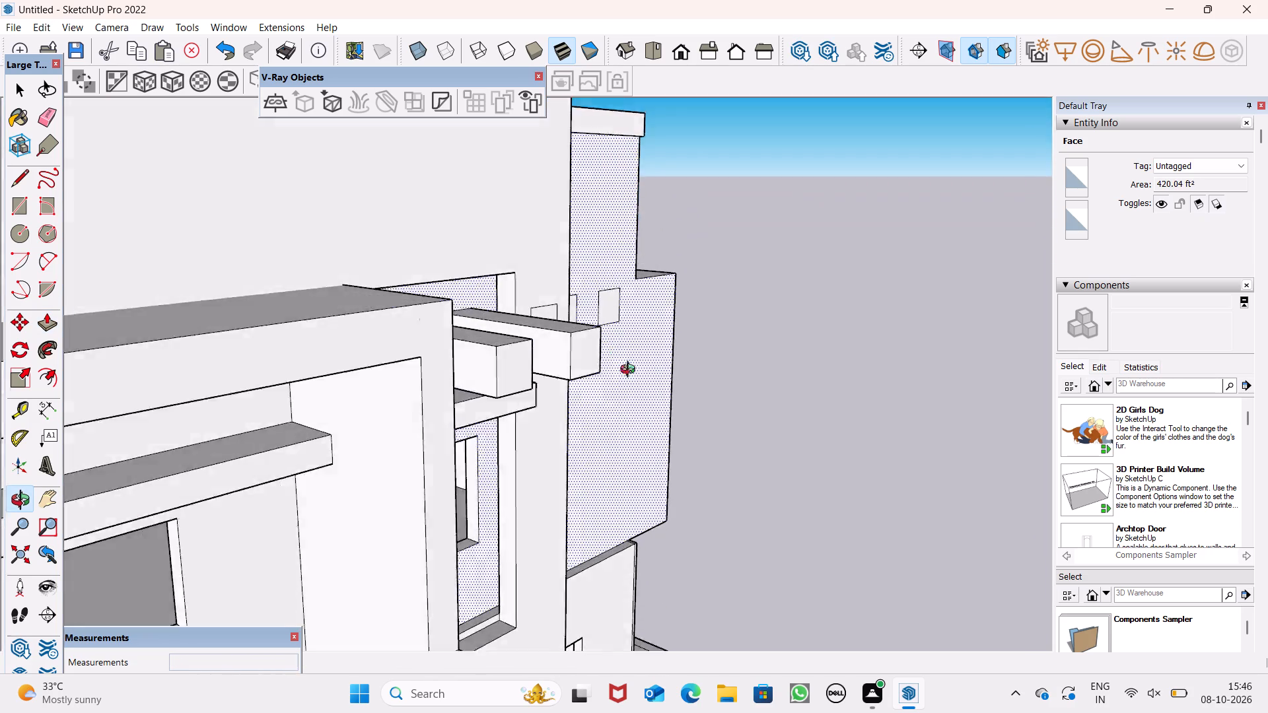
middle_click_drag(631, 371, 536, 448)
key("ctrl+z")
Extrude the recessed wall's second square outward 6' 2 7/16", flush with the first beam's end.
middle_click_drag(540, 454, 538, 455)
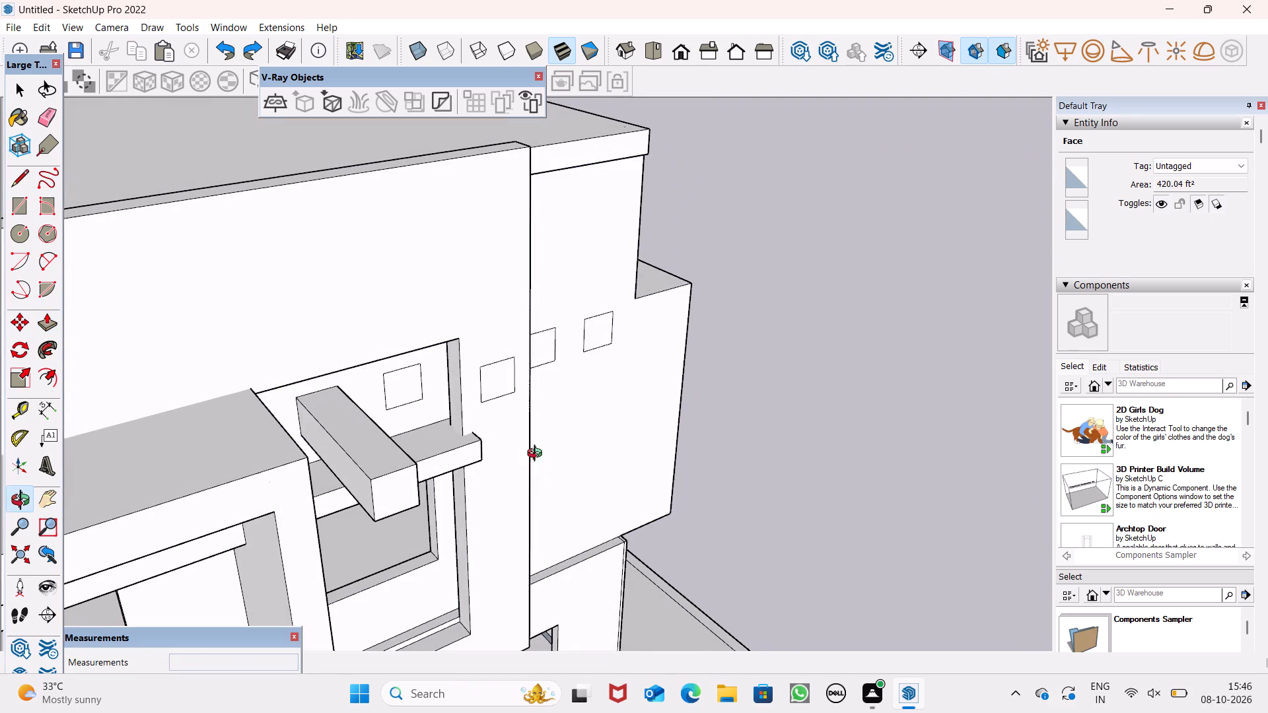
middle_click_drag(538, 455, 381, 447)
left_click_drag(339, 345, 280, 389)
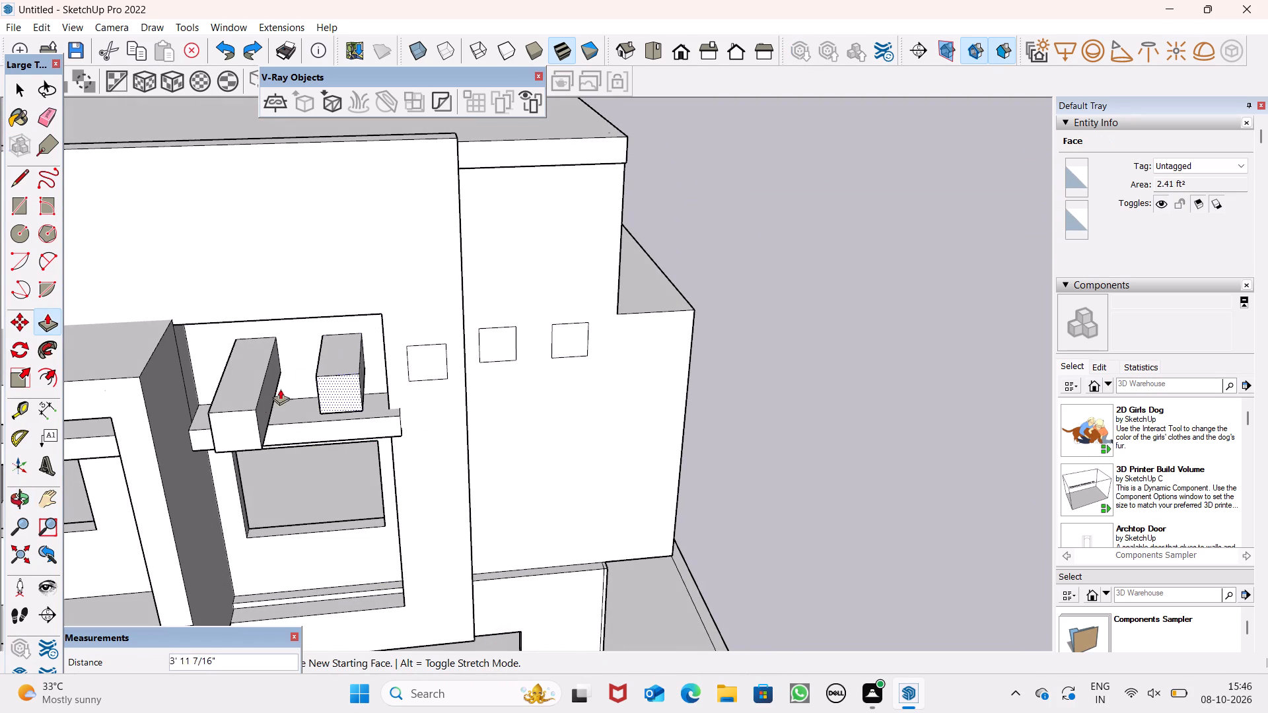
left_click_drag(280, 389, 252, 405)
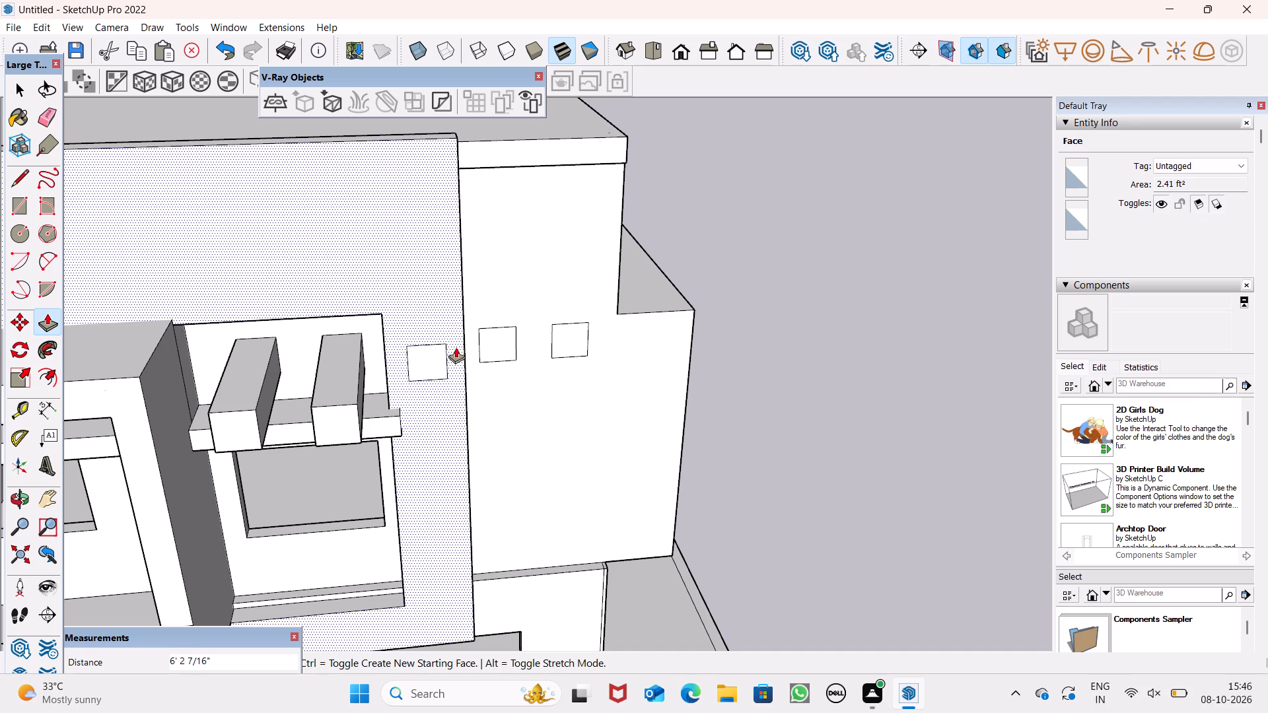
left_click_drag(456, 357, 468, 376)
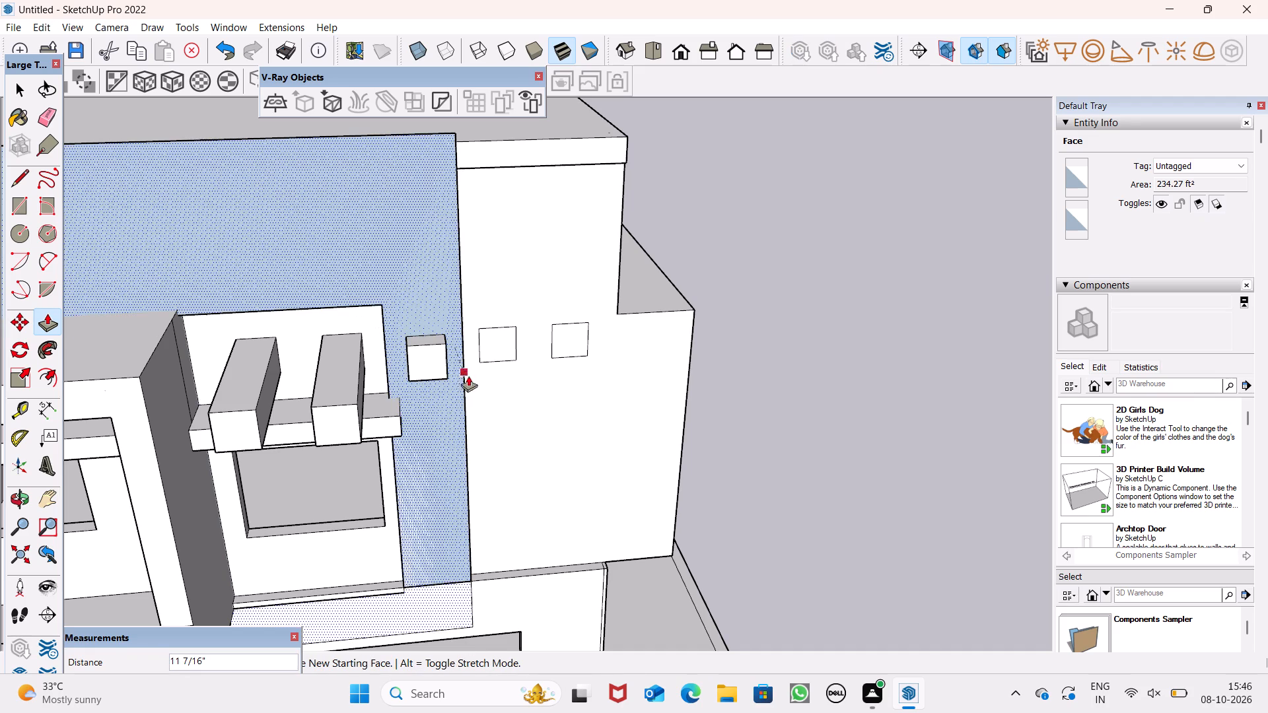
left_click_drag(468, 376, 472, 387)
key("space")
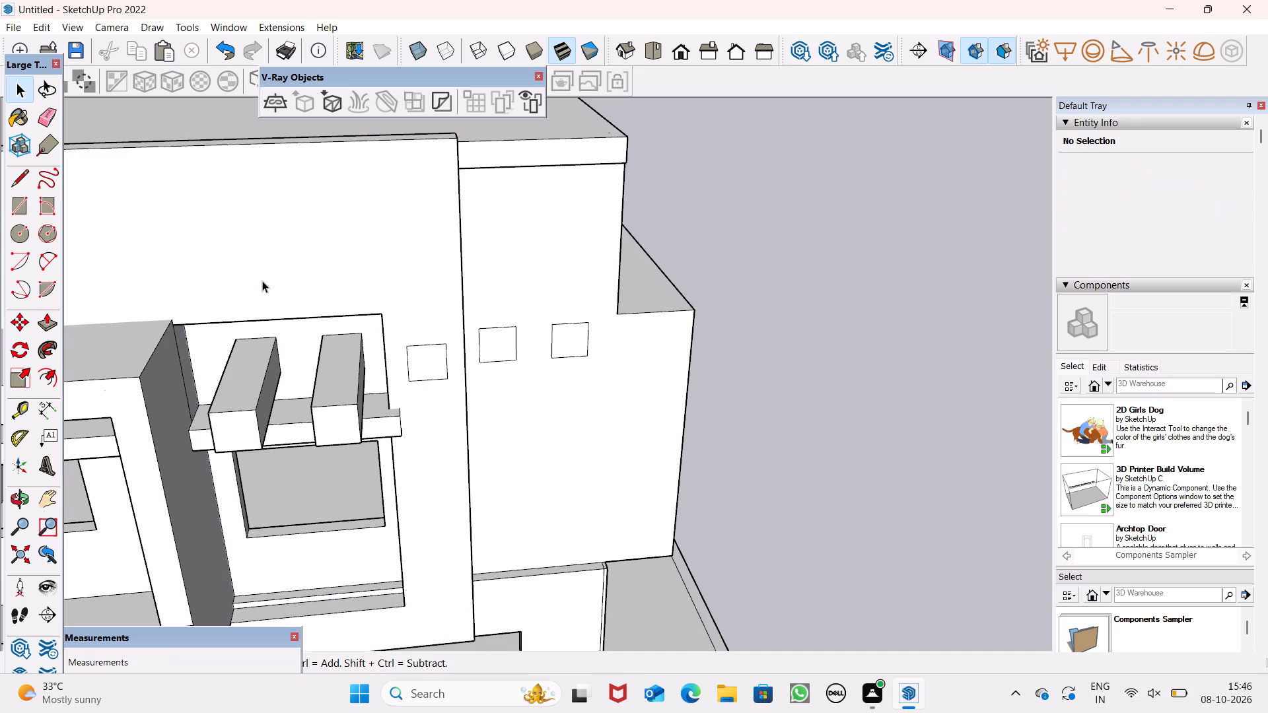
Extrude the square on the plain wall beside the recess outward 4' 9", flush with the existing beam ends.
scroll(262, 281, "down", 3)
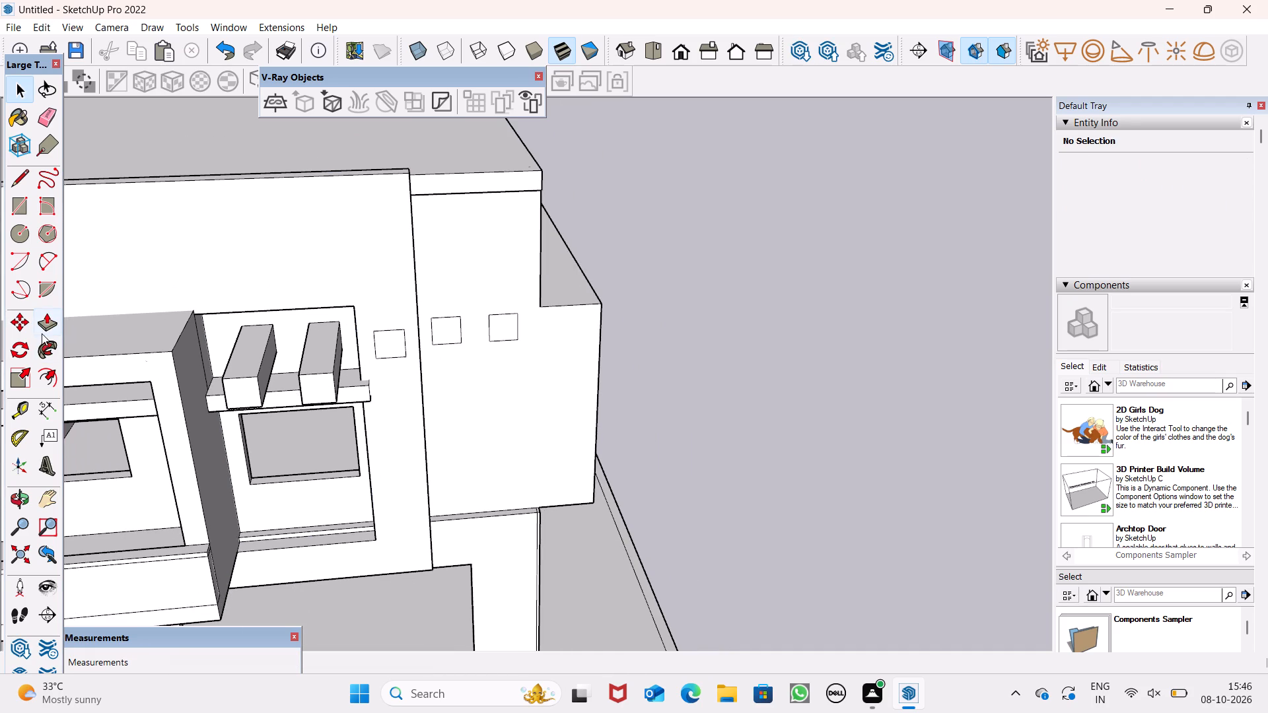
left_click(42, 329)
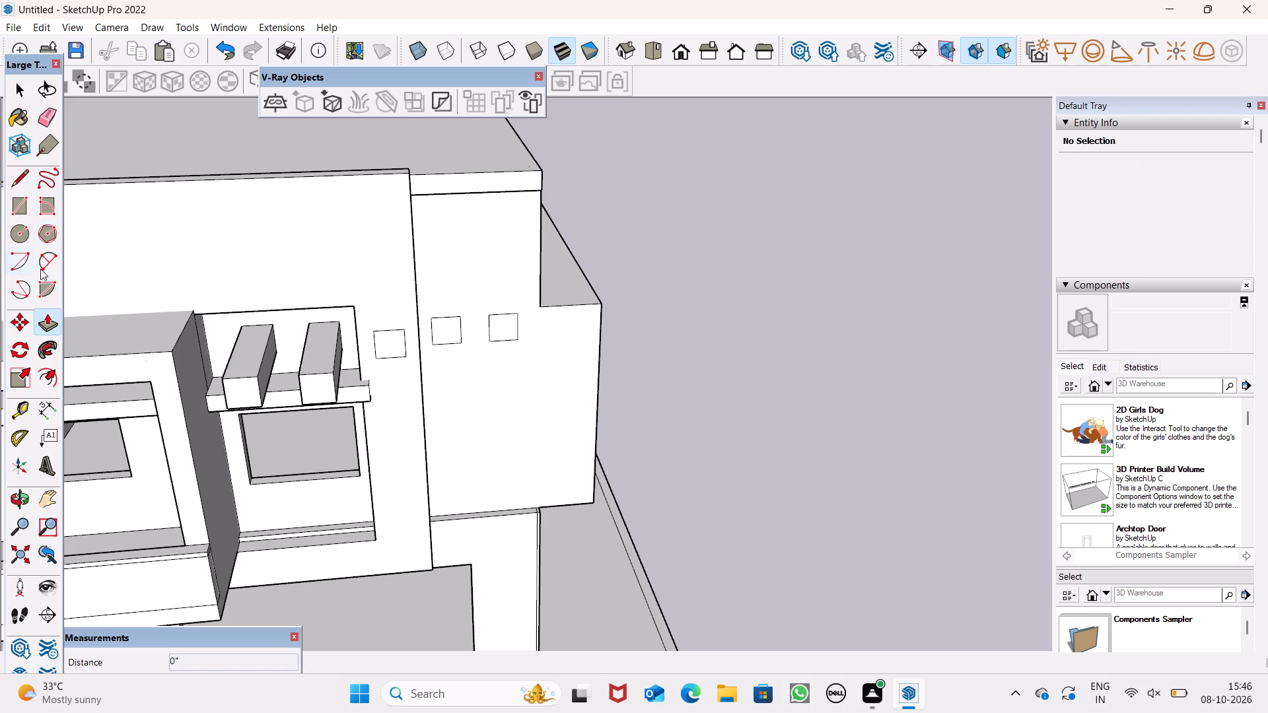
left_click(51, 323)
scroll(344, 373, "up", 4)
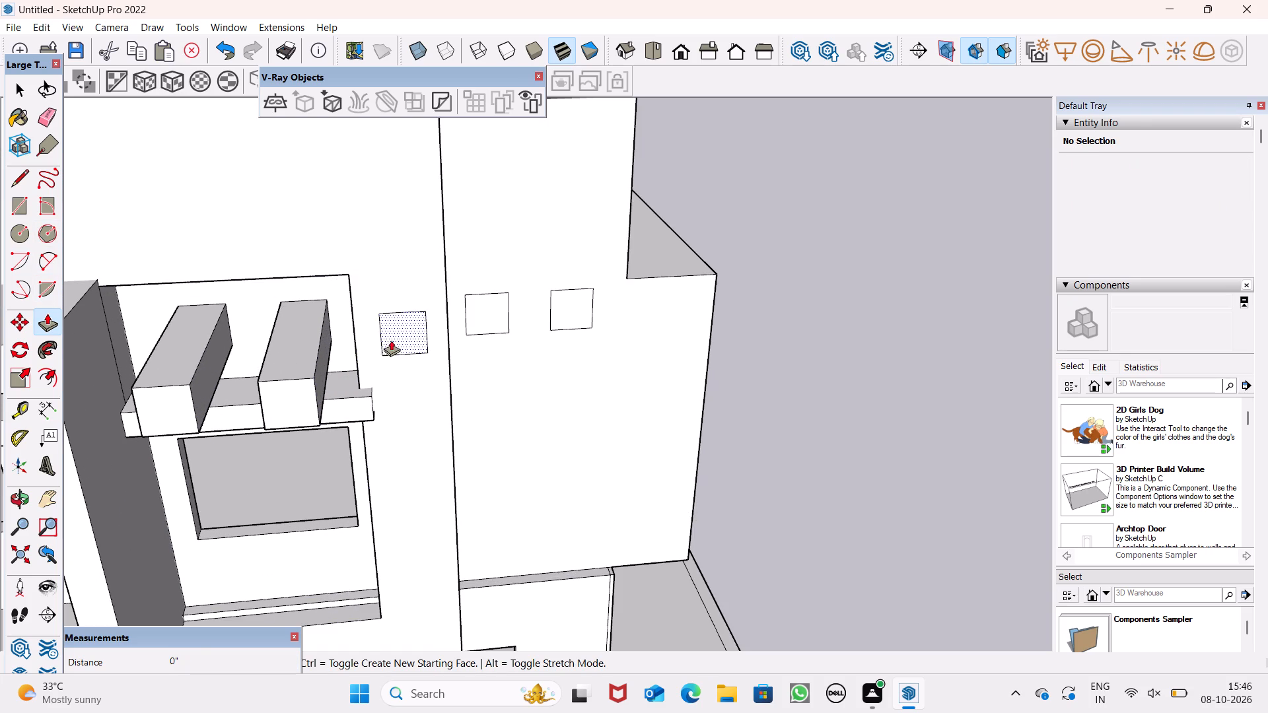
left_click_drag(392, 339, 315, 398)
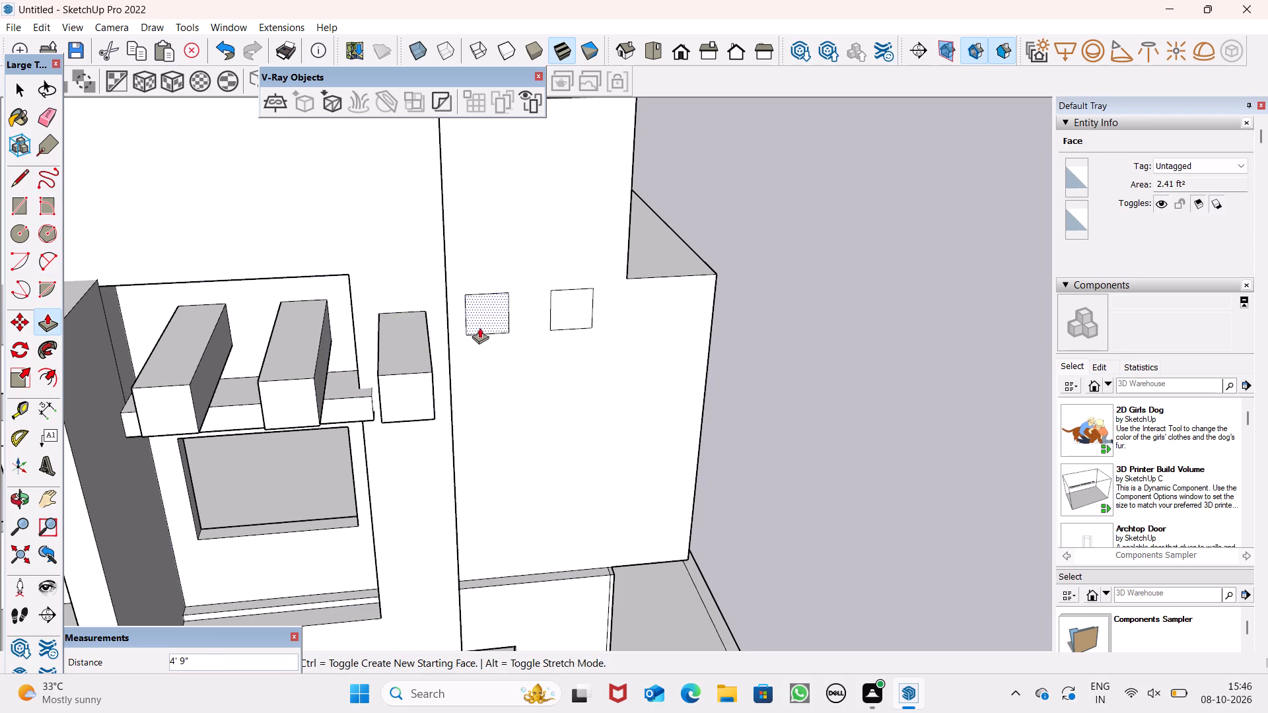
Extrude both squares on the side volume's wall outward 6' 2 7/16", flush with the other beams.
left_click_drag(487, 315, 423, 376)
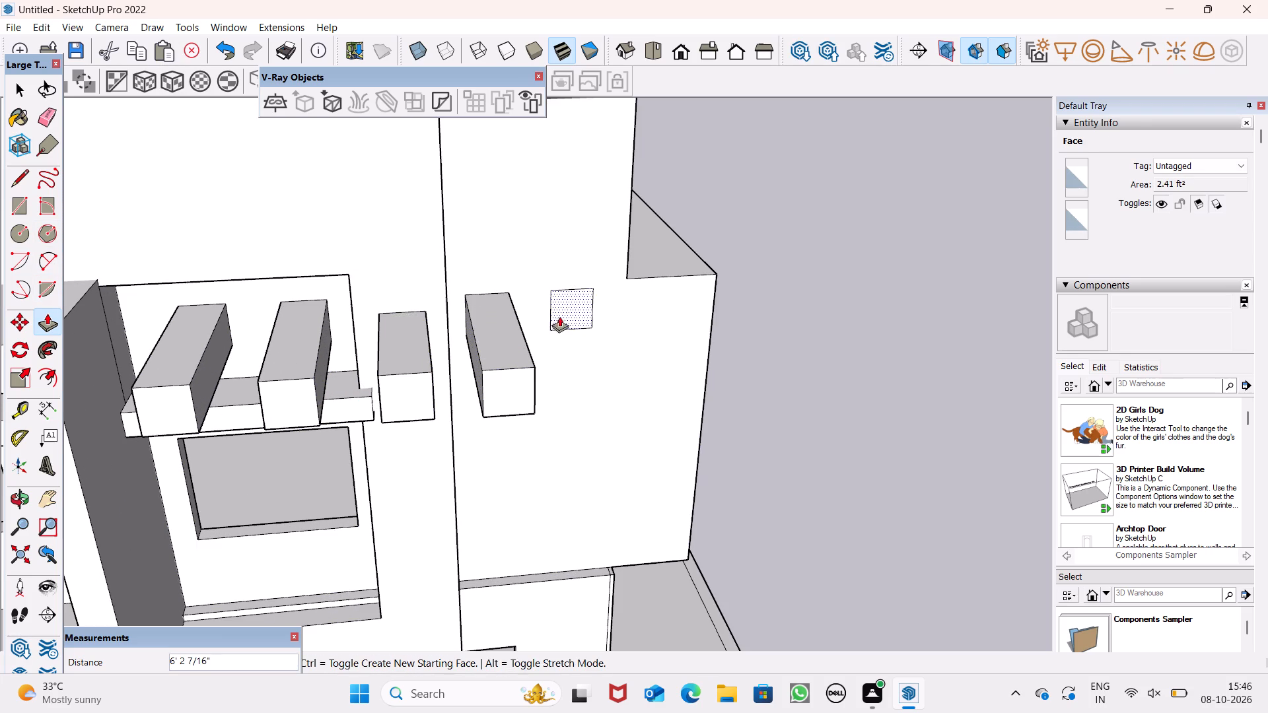
left_click_drag(565, 314, 505, 371)
Examine the row of projecting beams and the whole house from the side and the front.
scroll(537, 334, "down", 3)
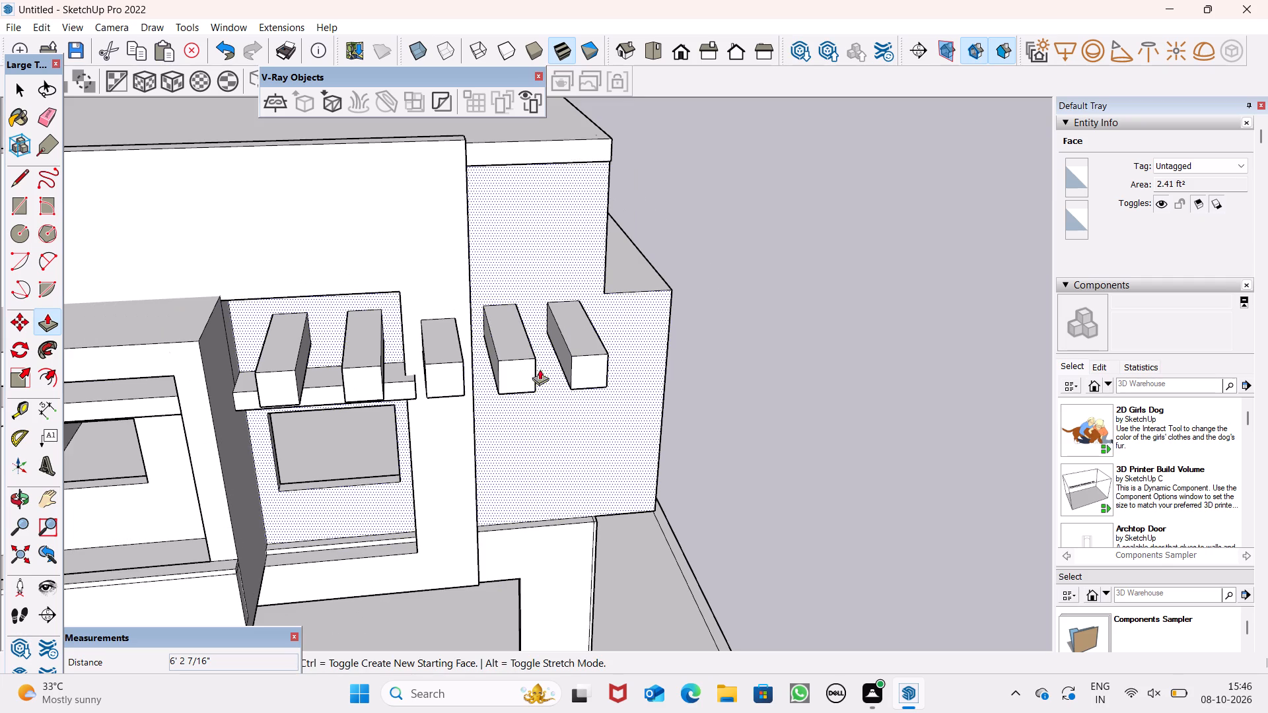
middle_click_drag(535, 352, 221, 429)
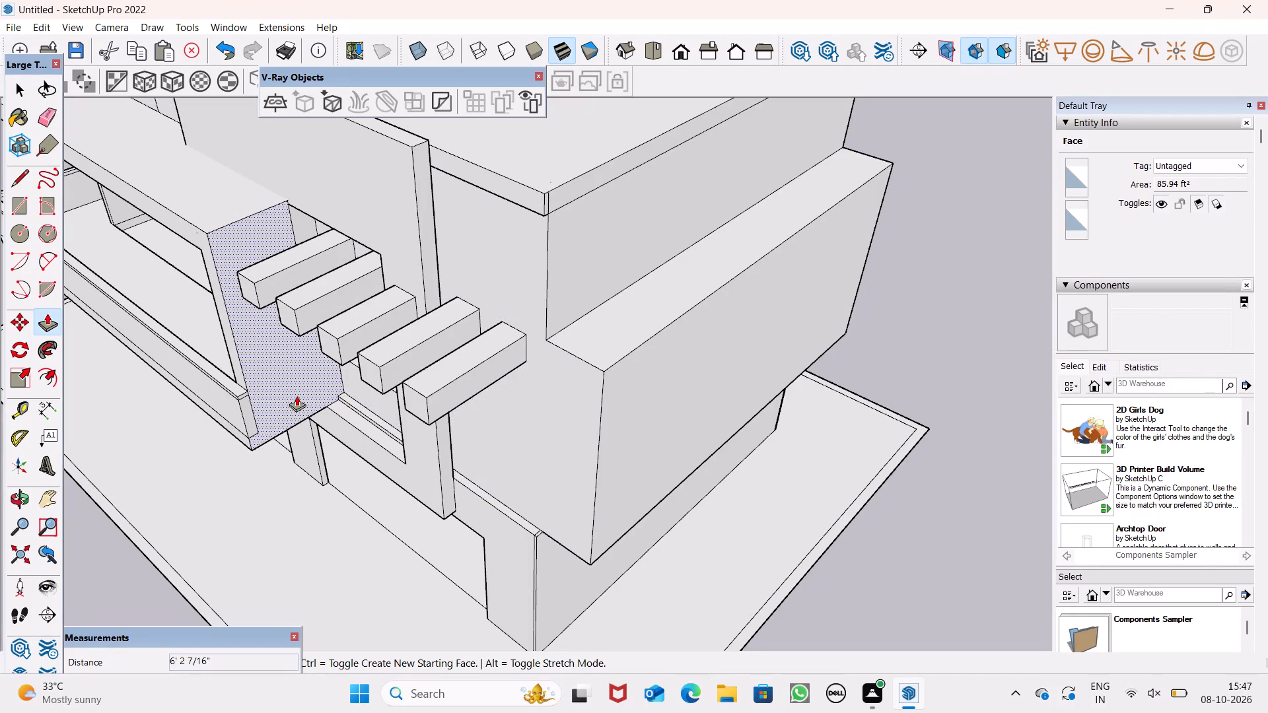
scroll(296, 395, "down", 5)
scroll(296, 395, "up", 1)
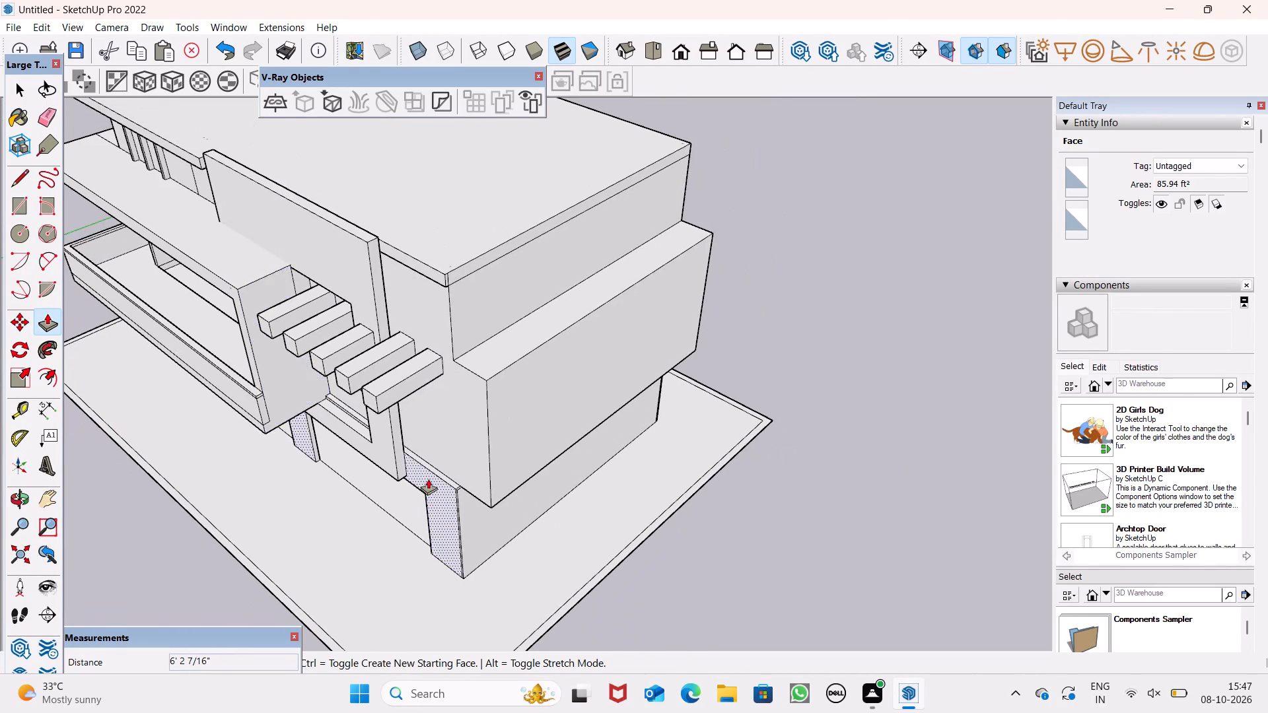
scroll(428, 479, "down", 9)
middle_click_drag(427, 492, 682, 401)
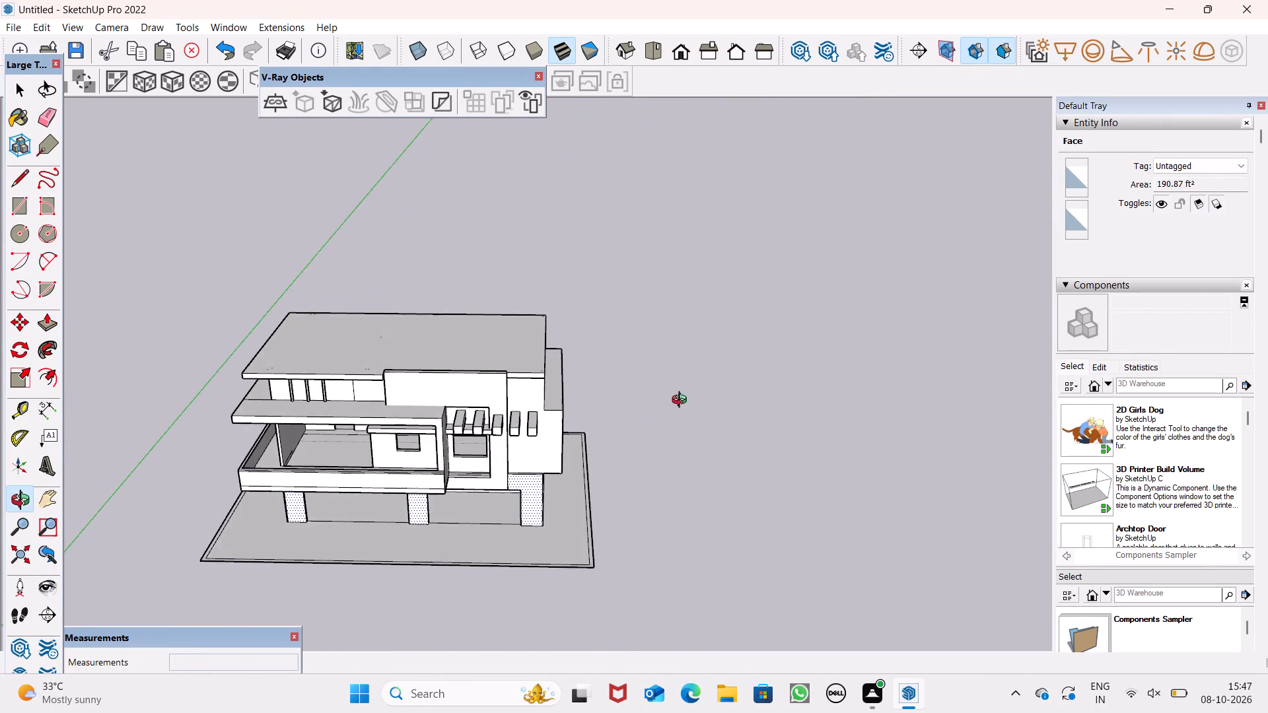
Examine the house's front facade, the projecting beams and the upper side volume from eye level and from above.
middle_click_drag(682, 401, 682, 397)
scroll(662, 397, "up", 2)
right_click(660, 393)
key("space")
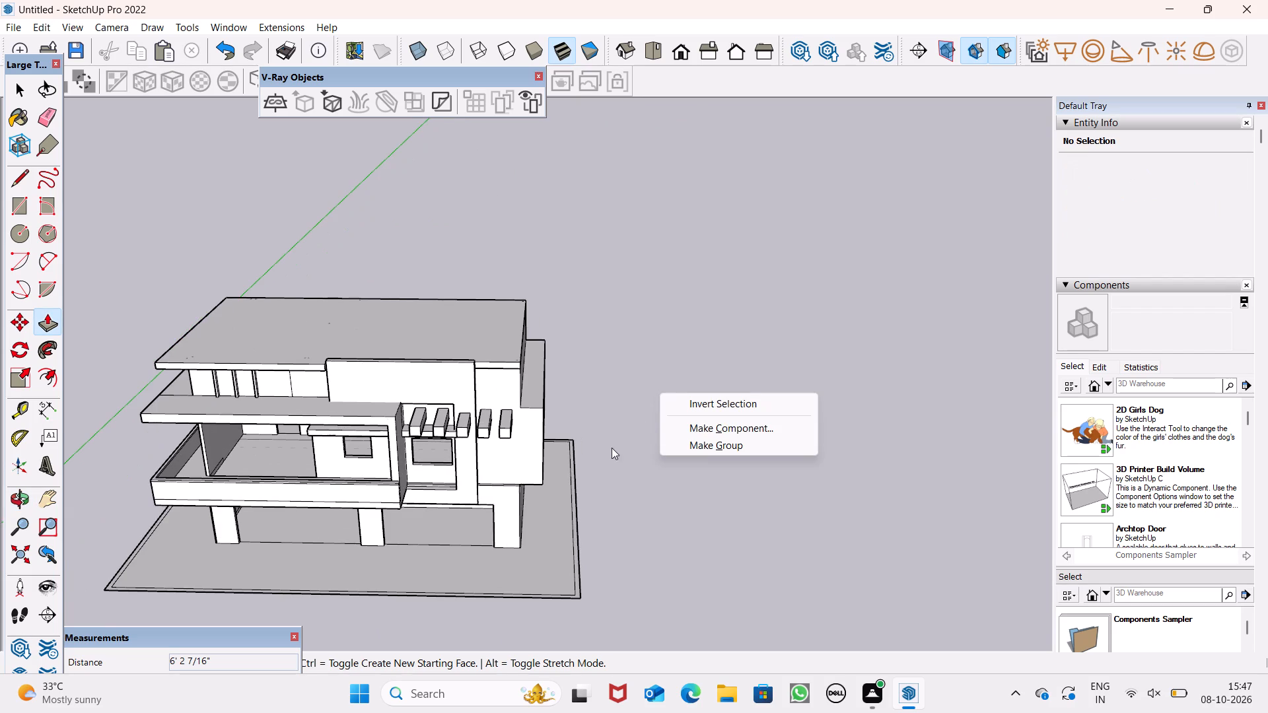
type("c")
key("space")
left_click(602, 476)
middle_click_drag(551, 482, 604, 358)
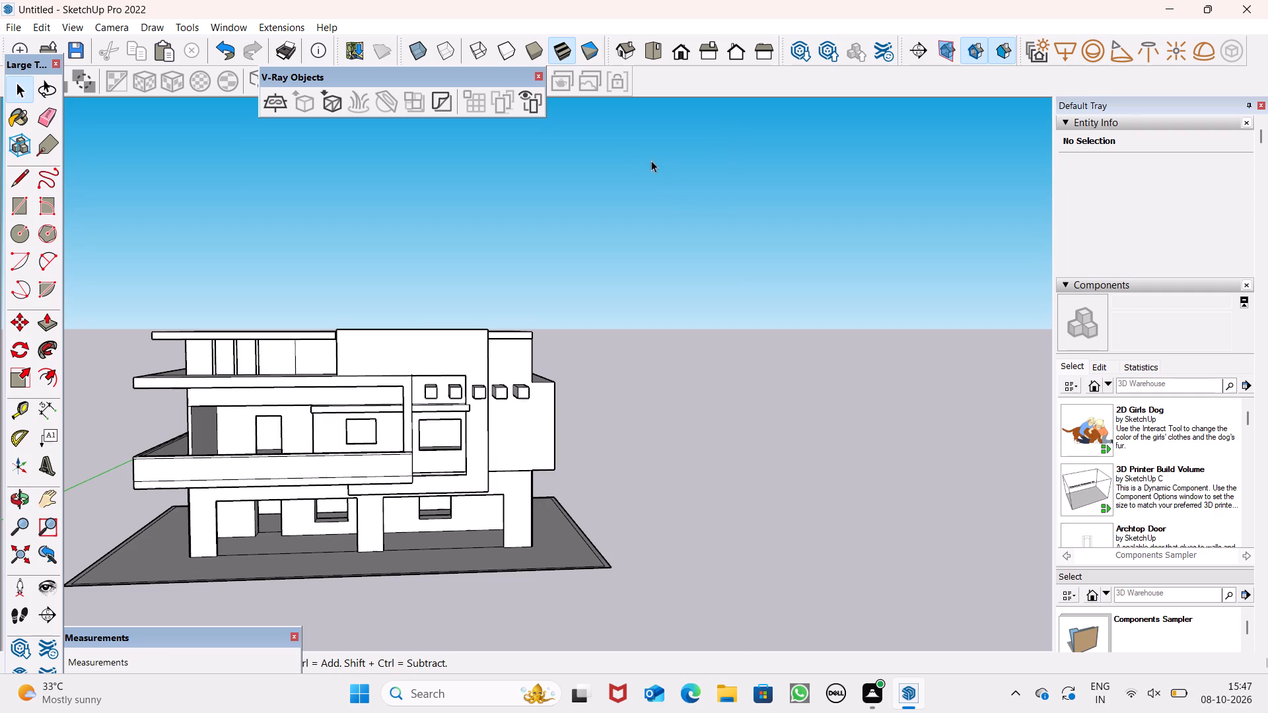
scroll(507, 149, "down", 2)
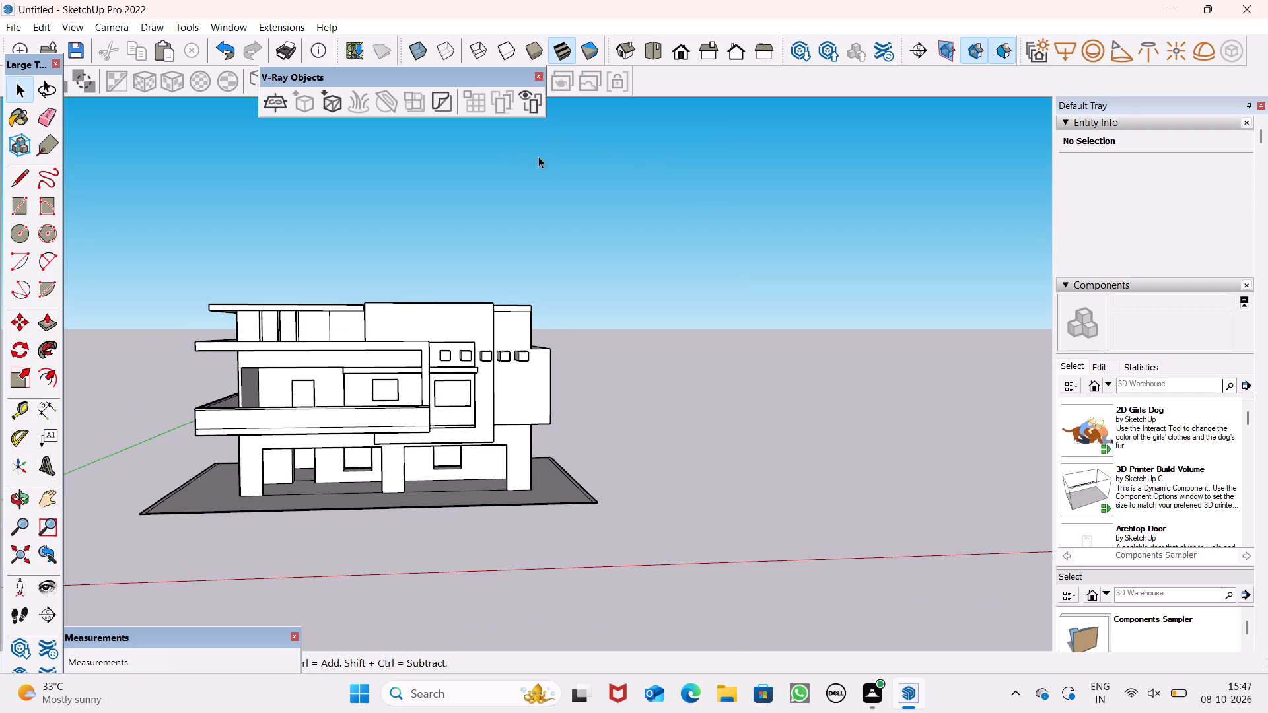
scroll(532, 171, "down", 2)
middle_click_drag(505, 205, 514, 276)
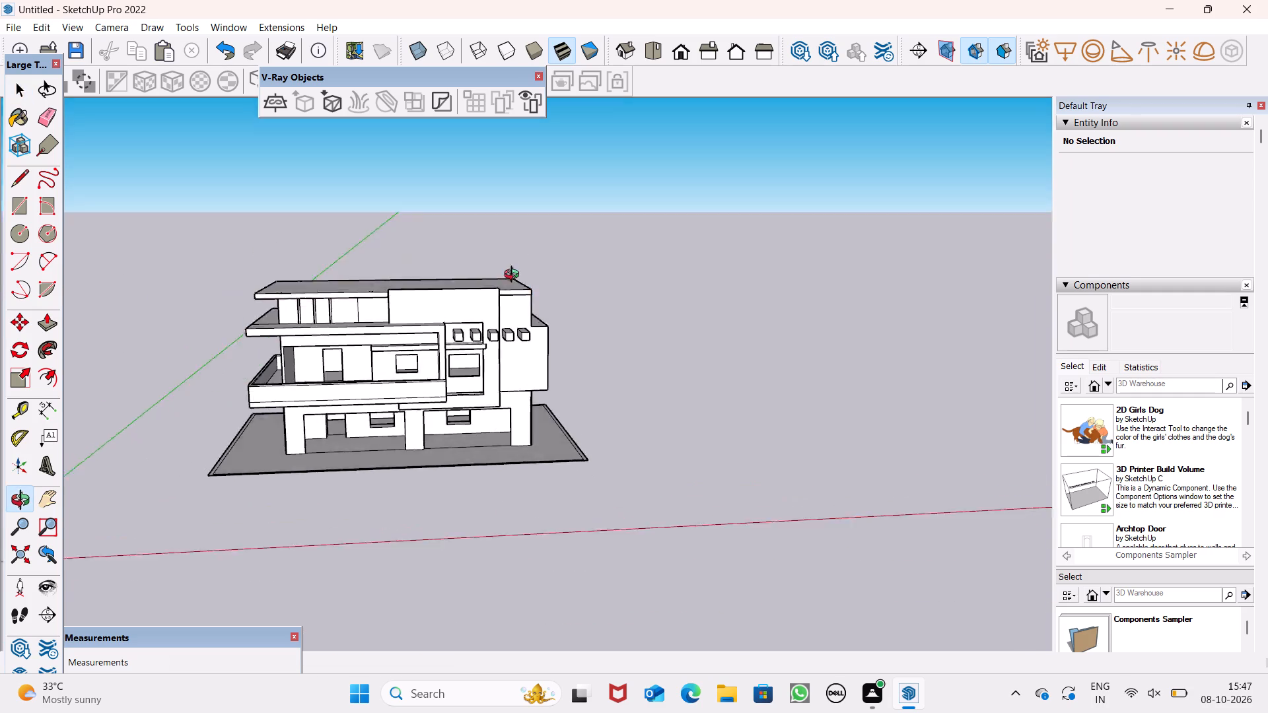
middle_click_drag(514, 276, 483, 226)
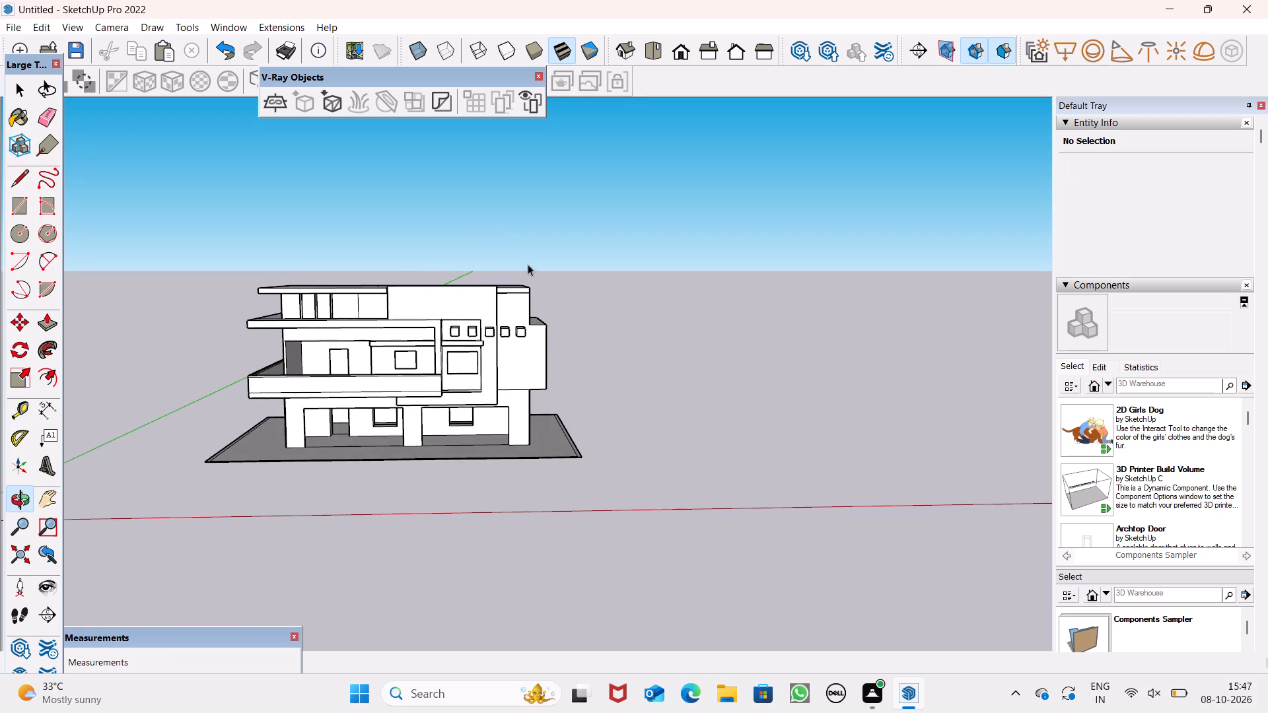
scroll(555, 295, "up", 2)
middle_click_drag(545, 301, 515, 354)
scroll(489, 357, "up", 3)
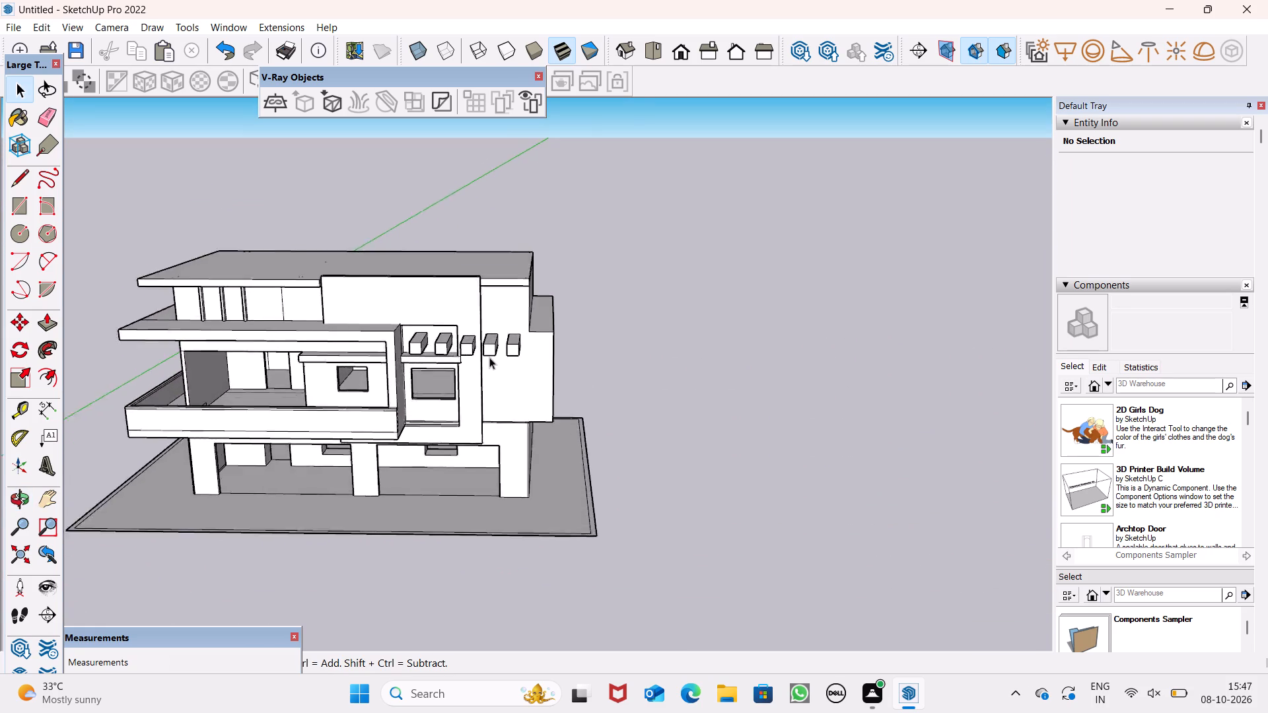
scroll(489, 357, "up", 4)
scroll(1193, 494, "down", 3)
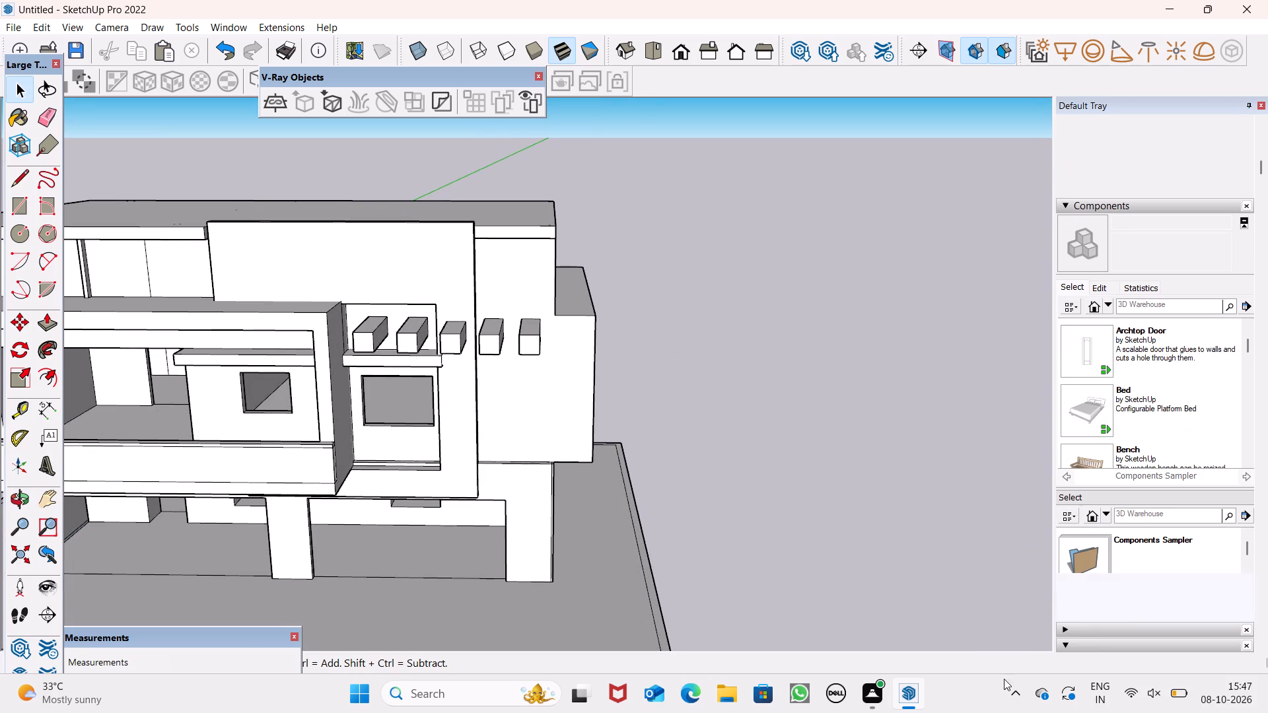
scroll(561, 273, "down", 5)
middle_click_drag(588, 346, 592, 302)
scroll(588, 346, "up", 1)
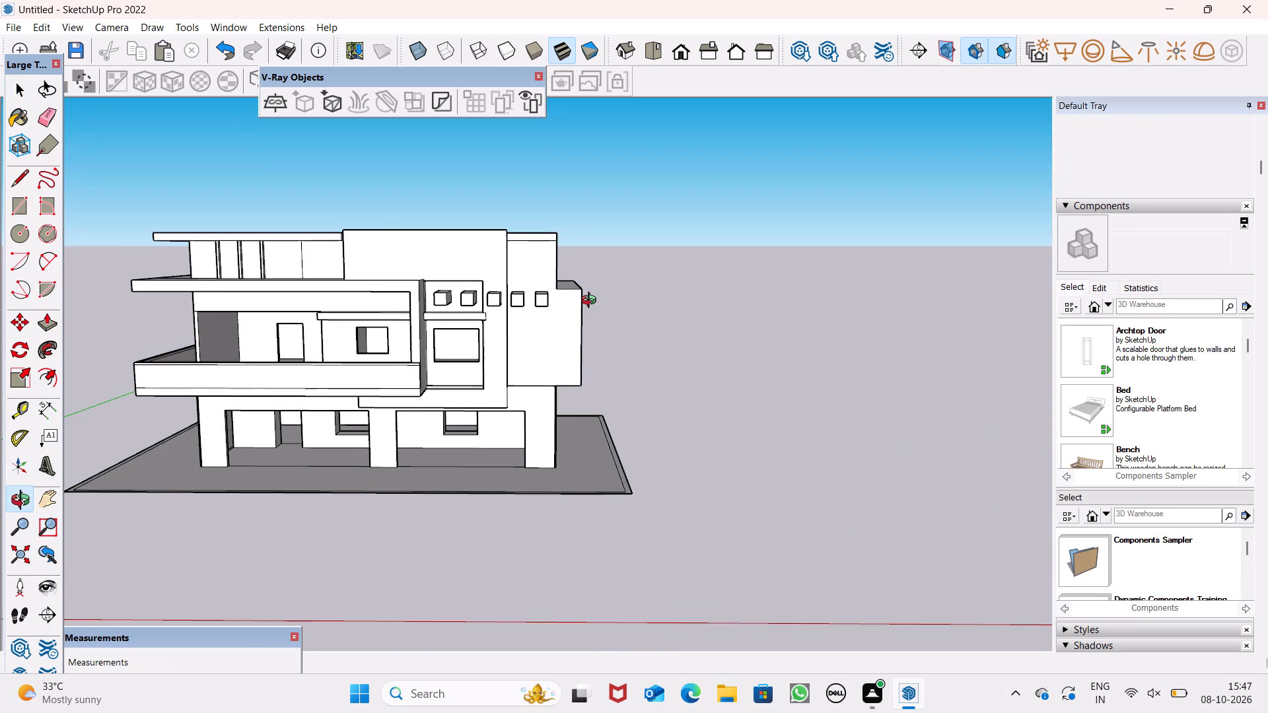
middle_click_drag(592, 302, 594, 301)
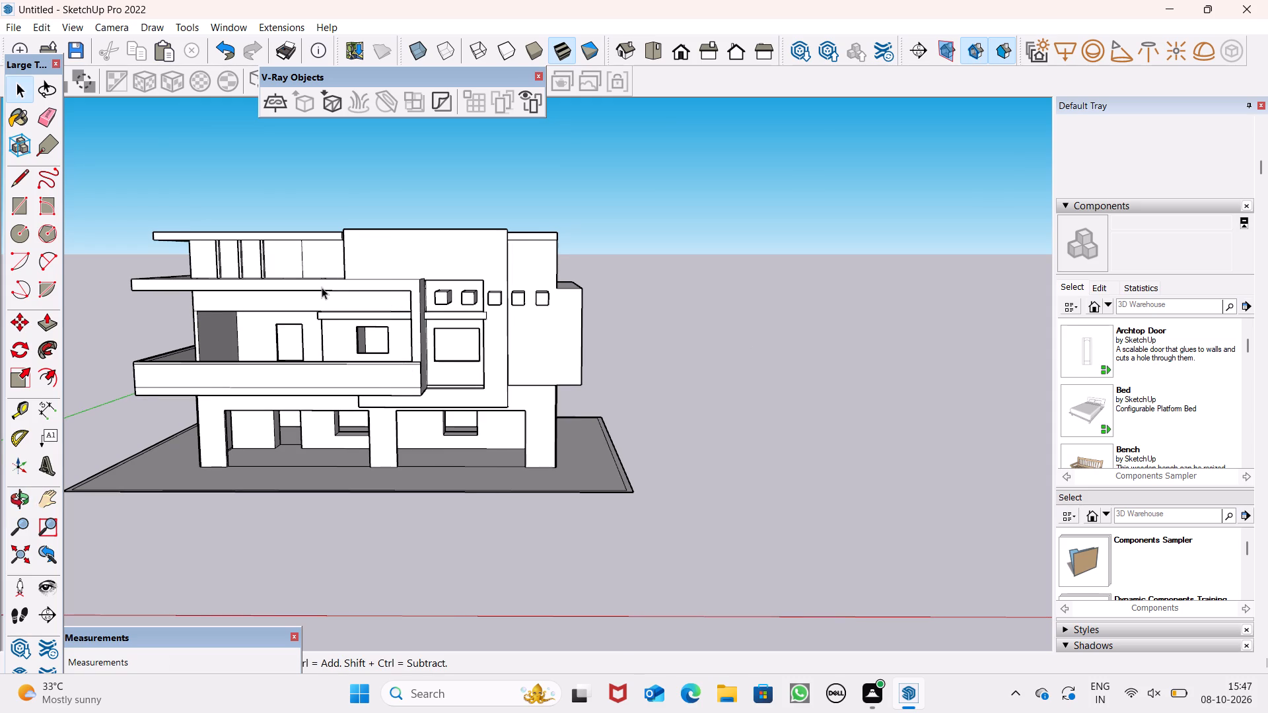
Draw a separate upright rectangle, about 7' by 6' 7", in the empty space beside the house's side volume.
scroll(283, 306, "down", 1)
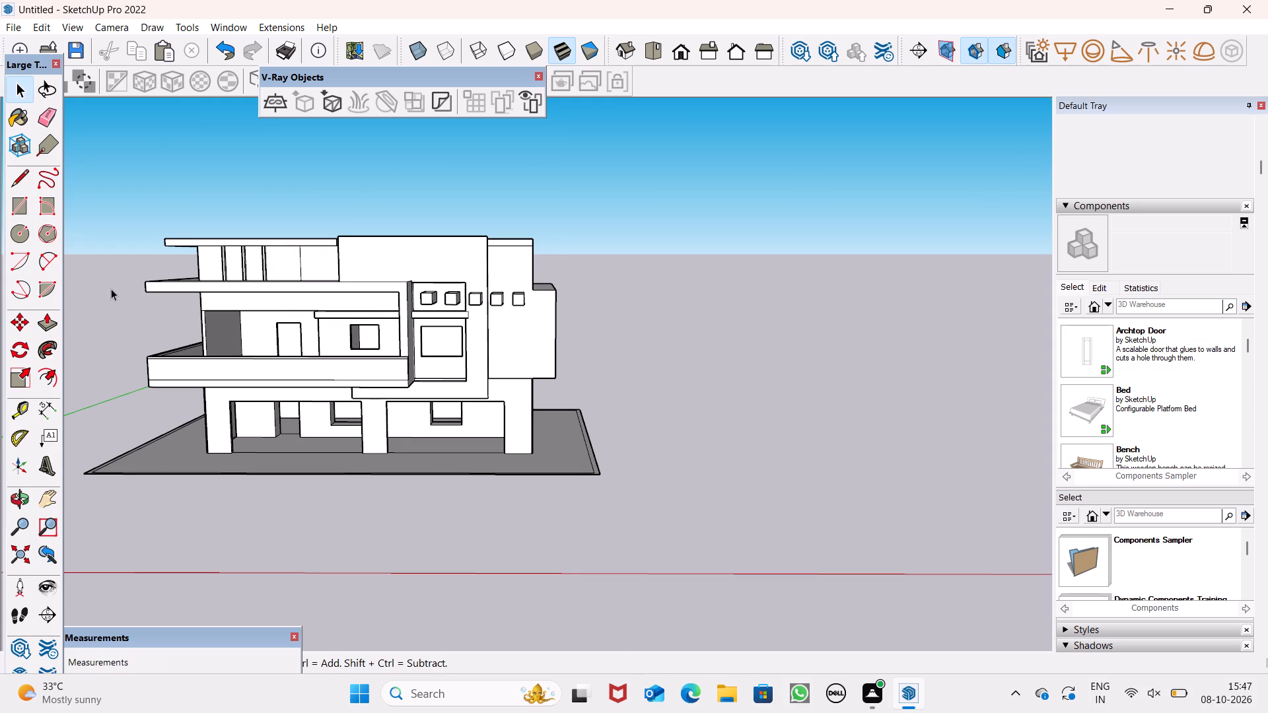
scroll(355, 381, "down", 3)
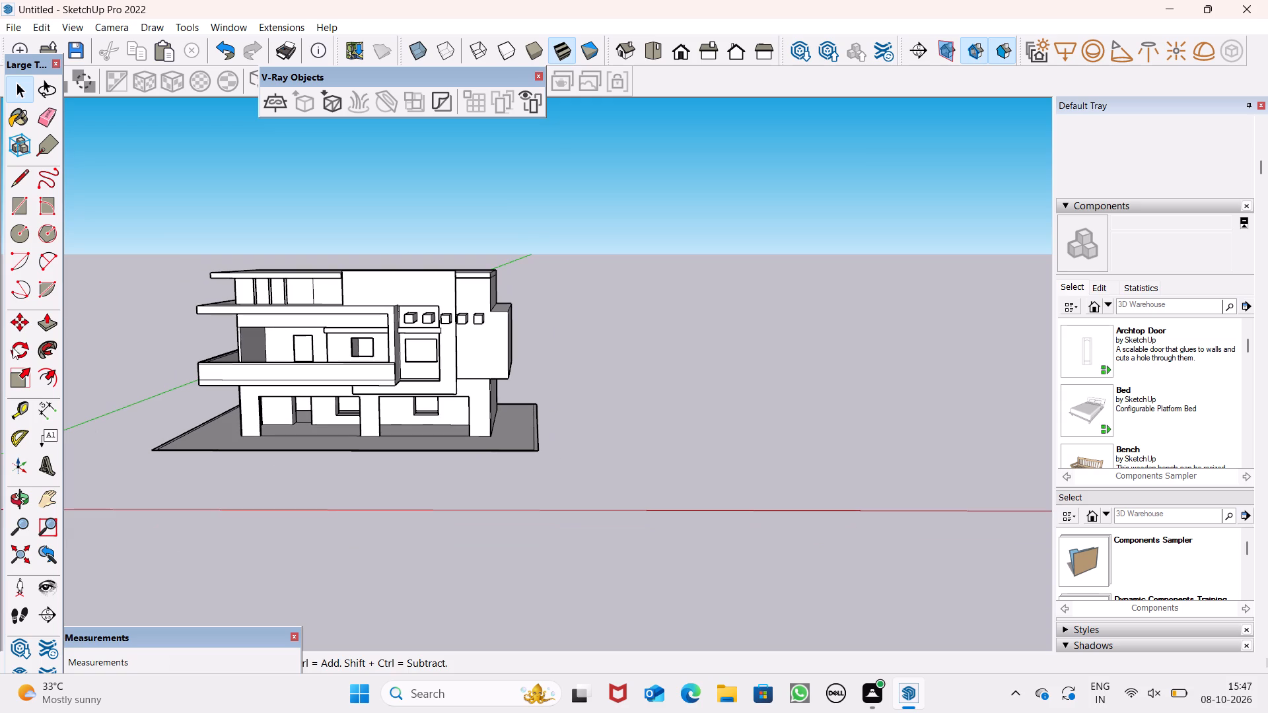
left_click(13, 202)
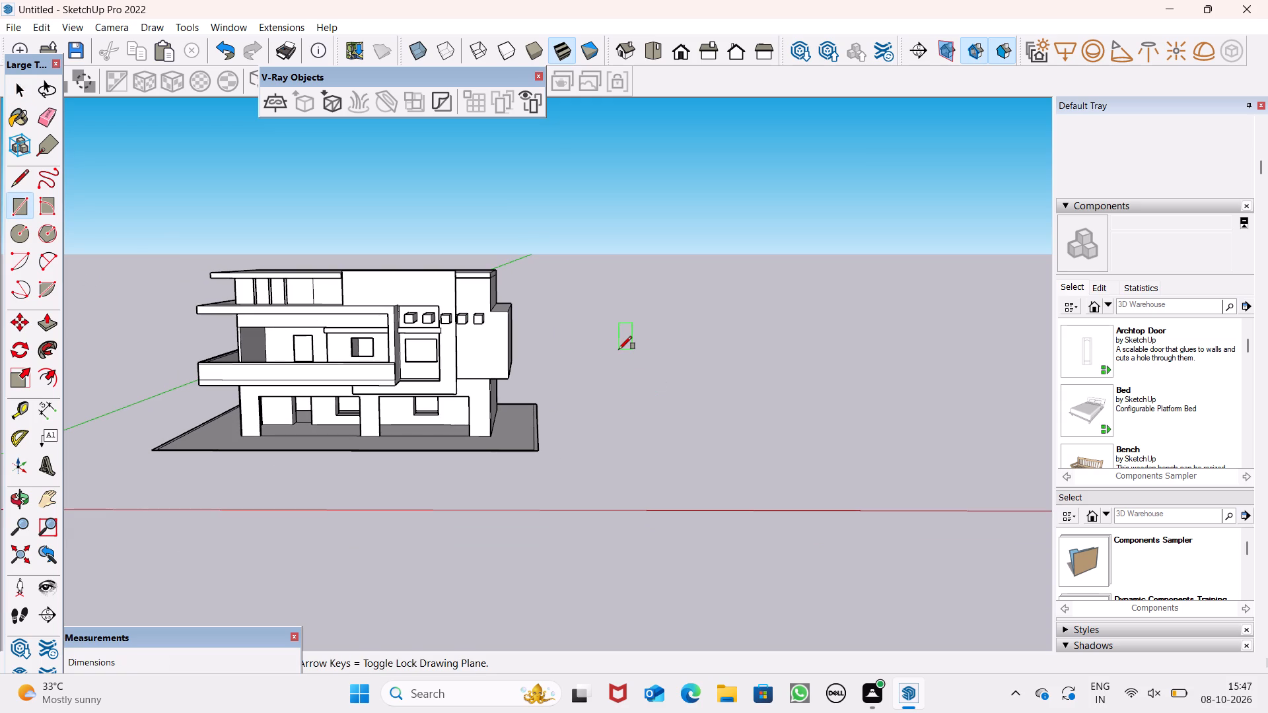
left_click(619, 349)
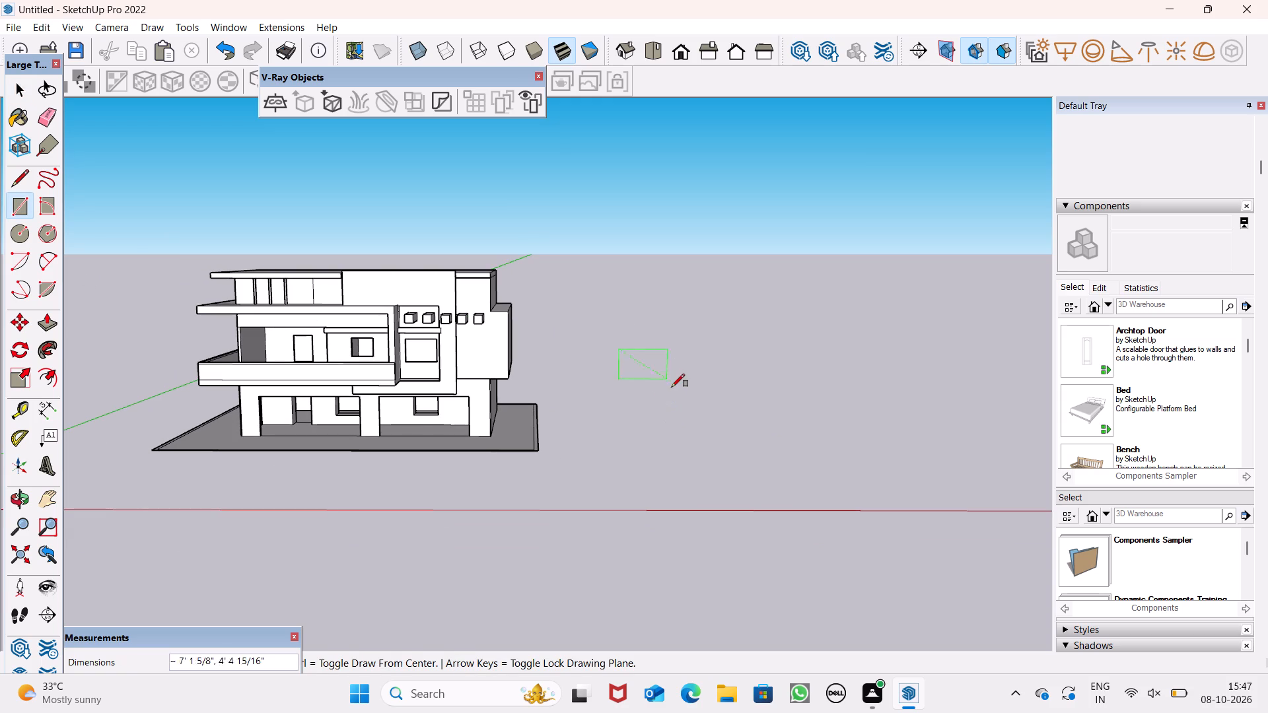
scroll(669, 393, "up", 6)
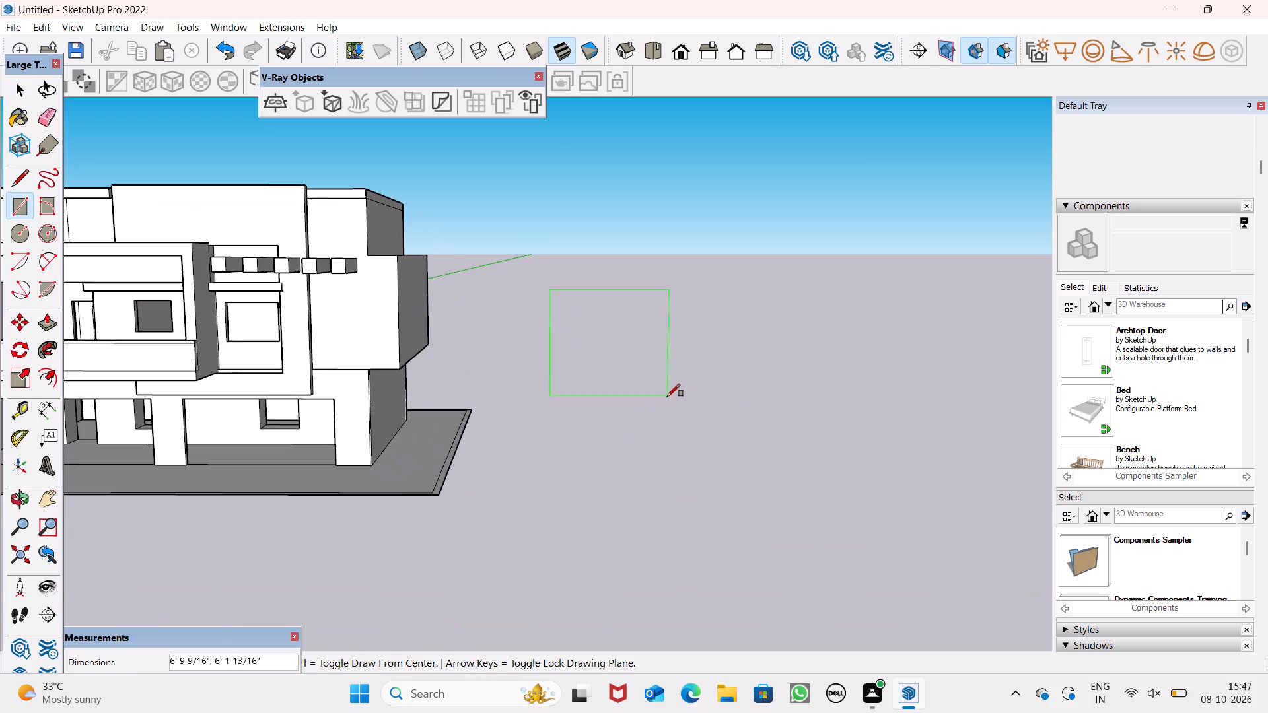
left_click(670, 404)
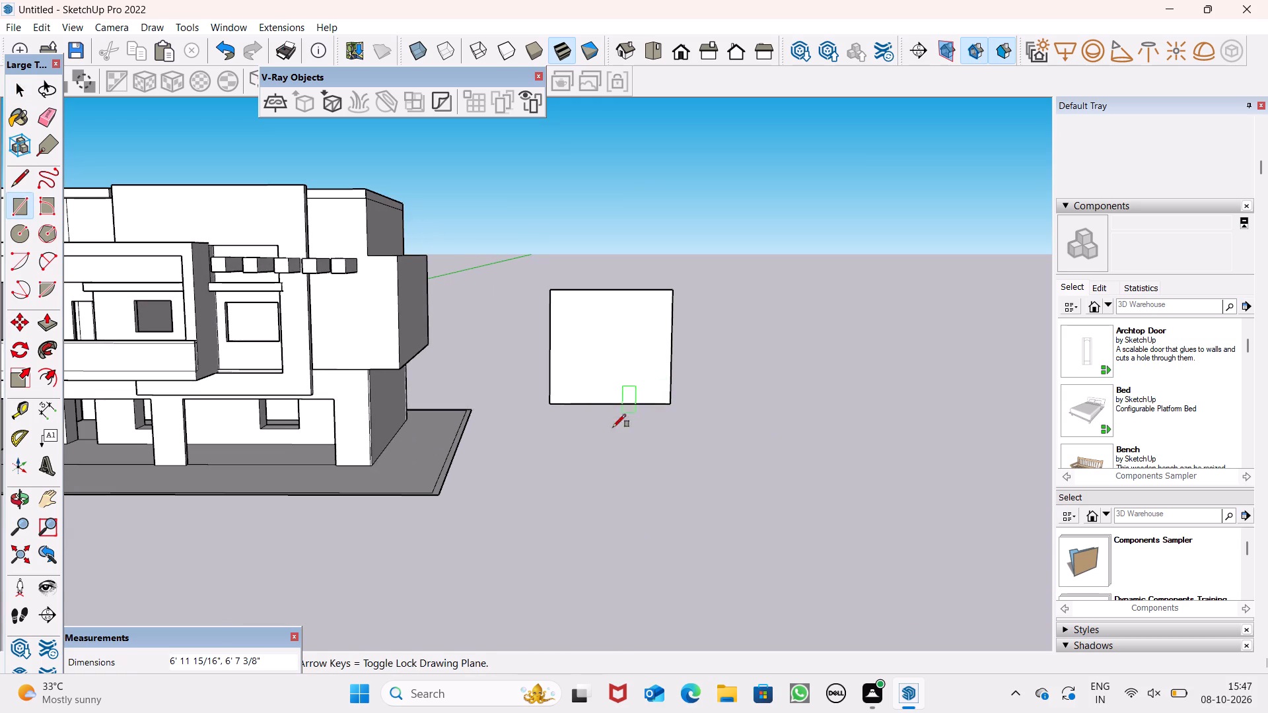
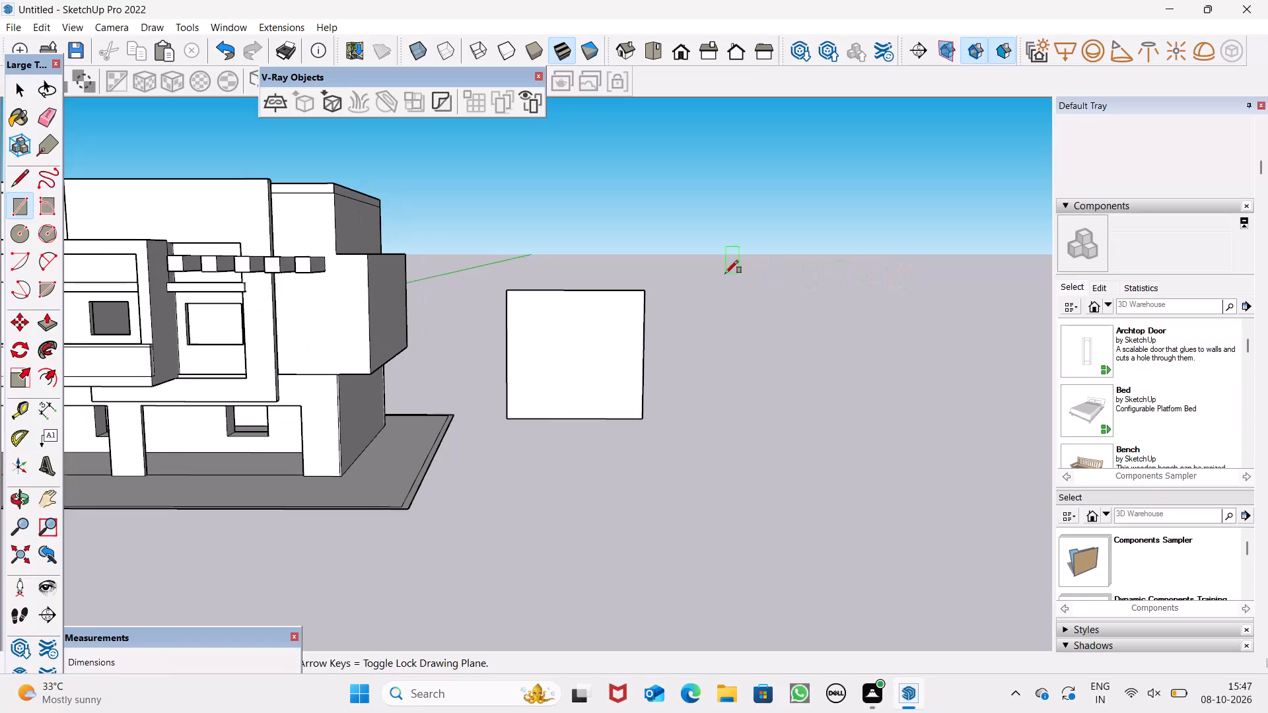
Offset the edges of the separate upright rectangle inward to outline a narrow border frame.
scroll(749, 267, "down", 2)
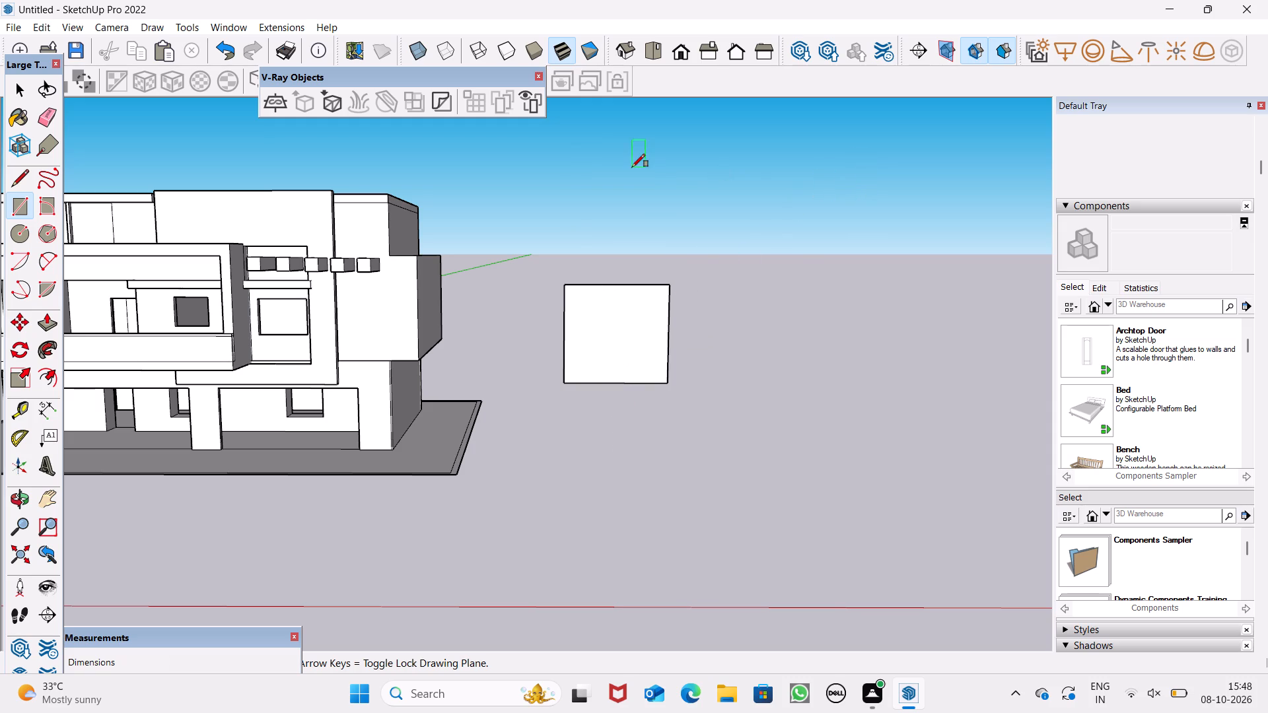
scroll(759, 318, "up", 3)
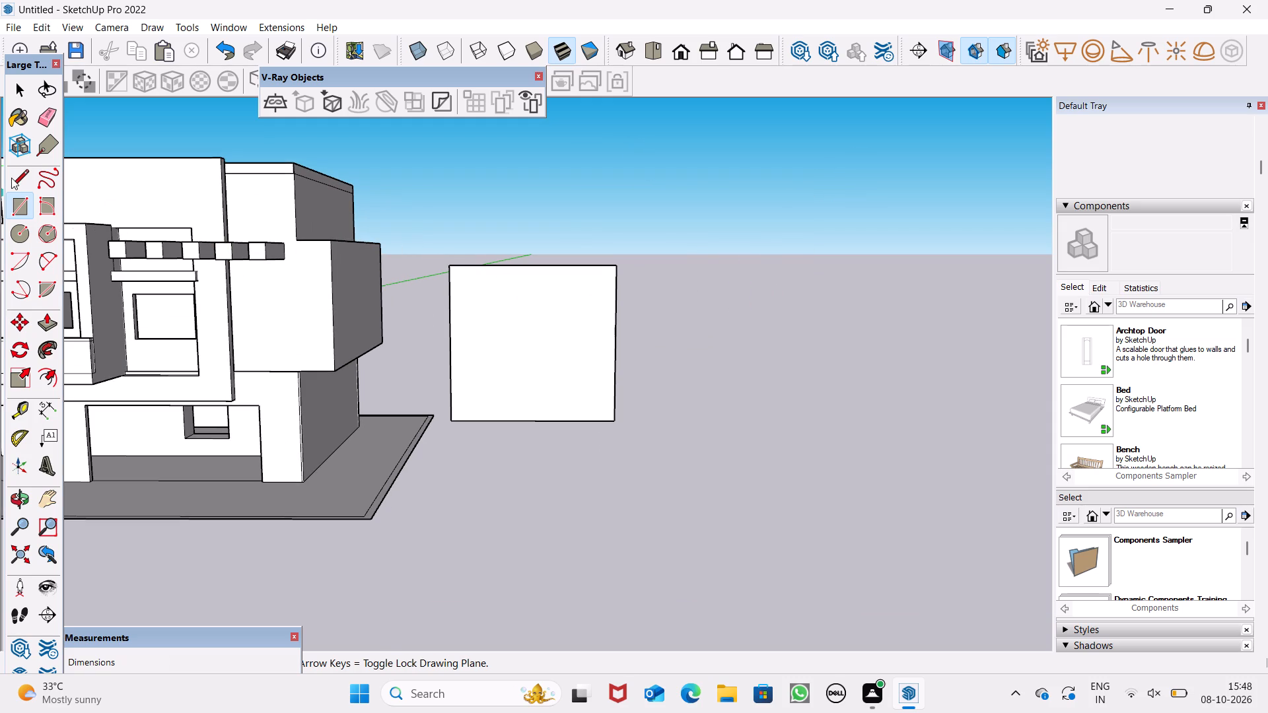
left_click_drag(44, 381, 53, 376)
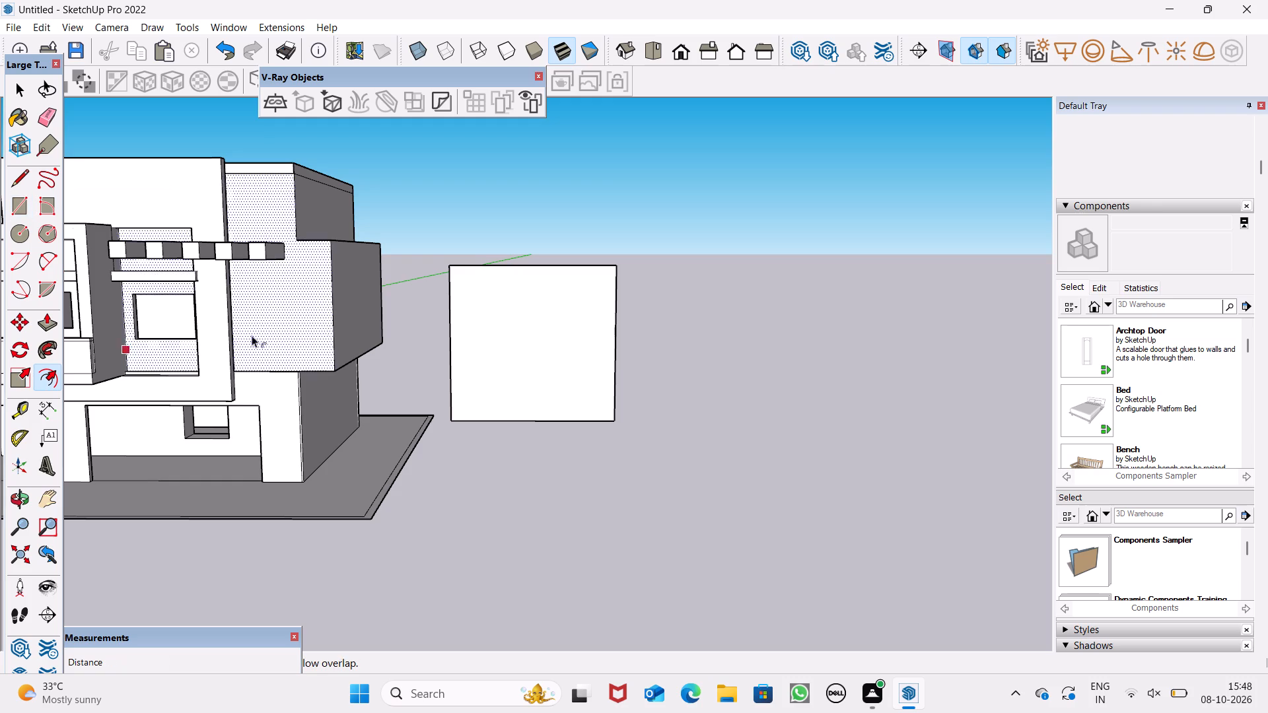
scroll(575, 296, "up", 2)
left_click_drag(578, 294, 583, 282)
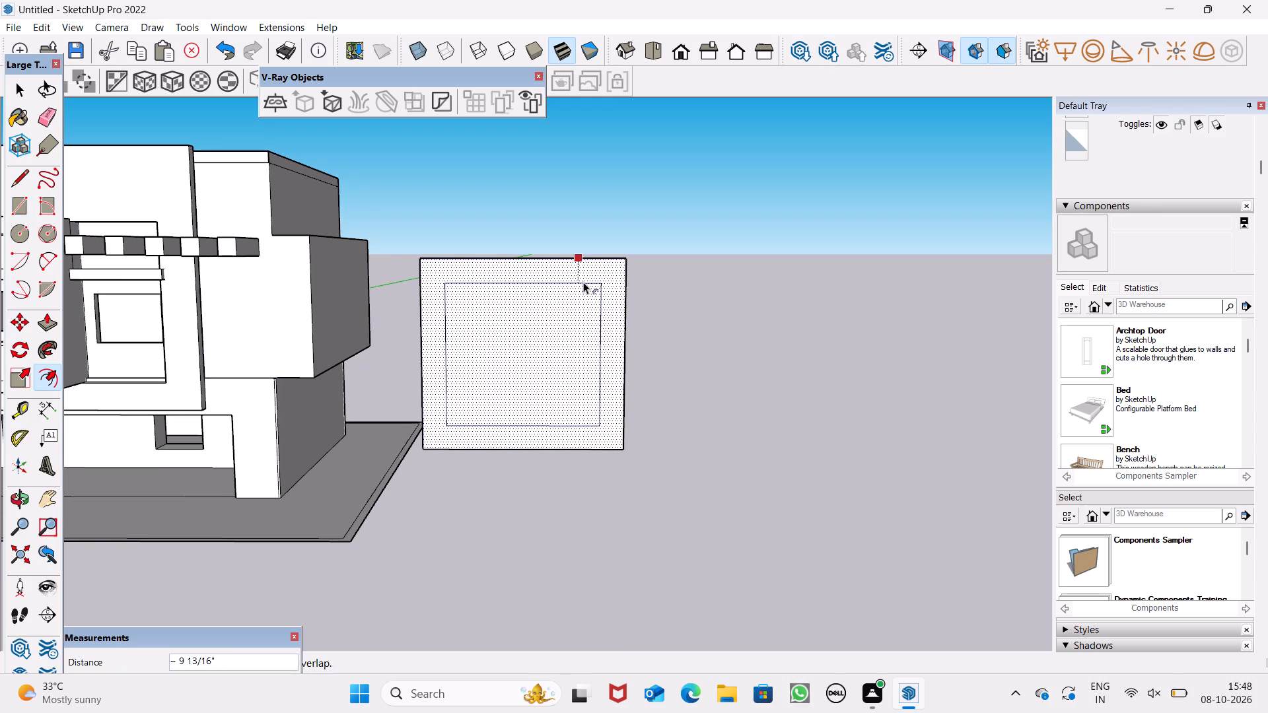
left_click_drag(583, 282, 582, 268)
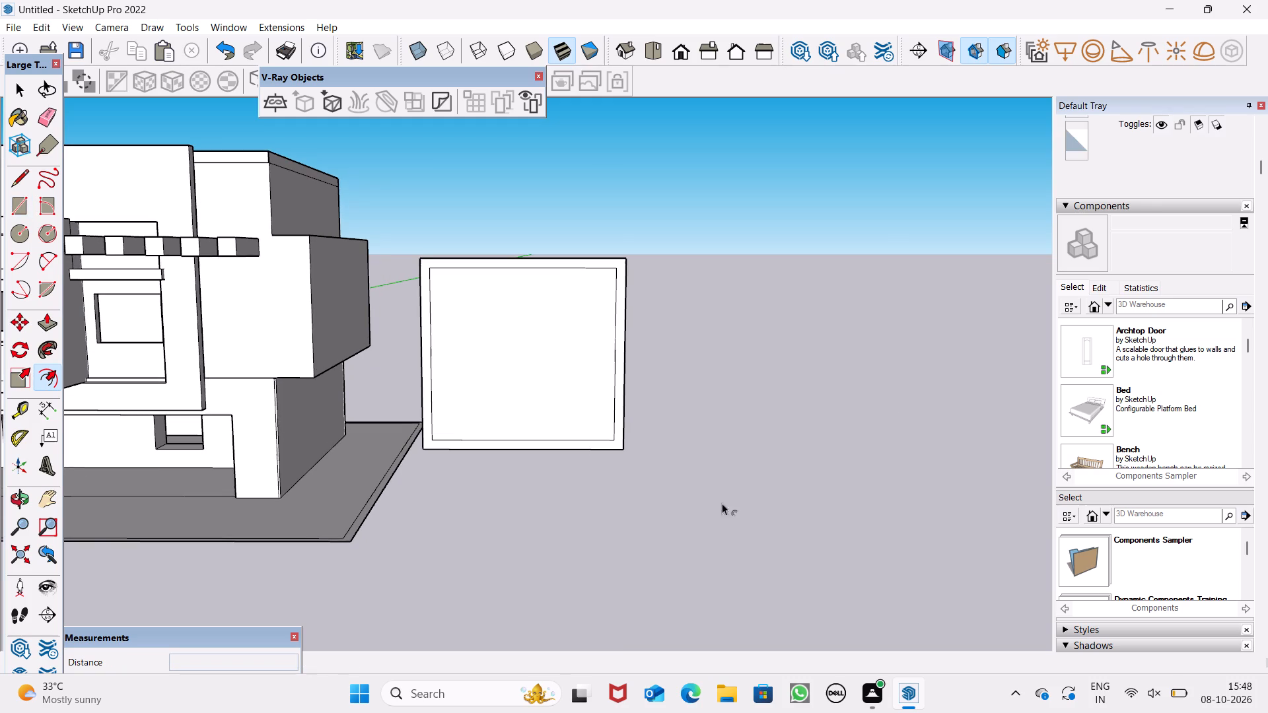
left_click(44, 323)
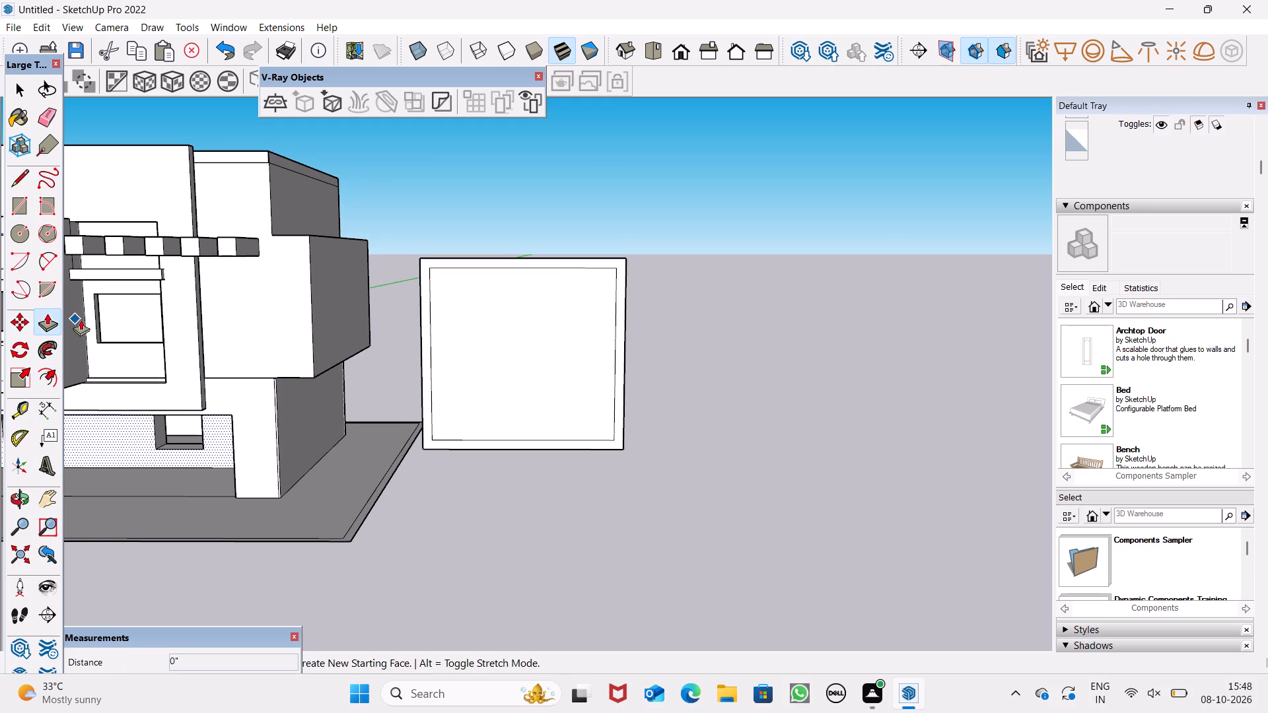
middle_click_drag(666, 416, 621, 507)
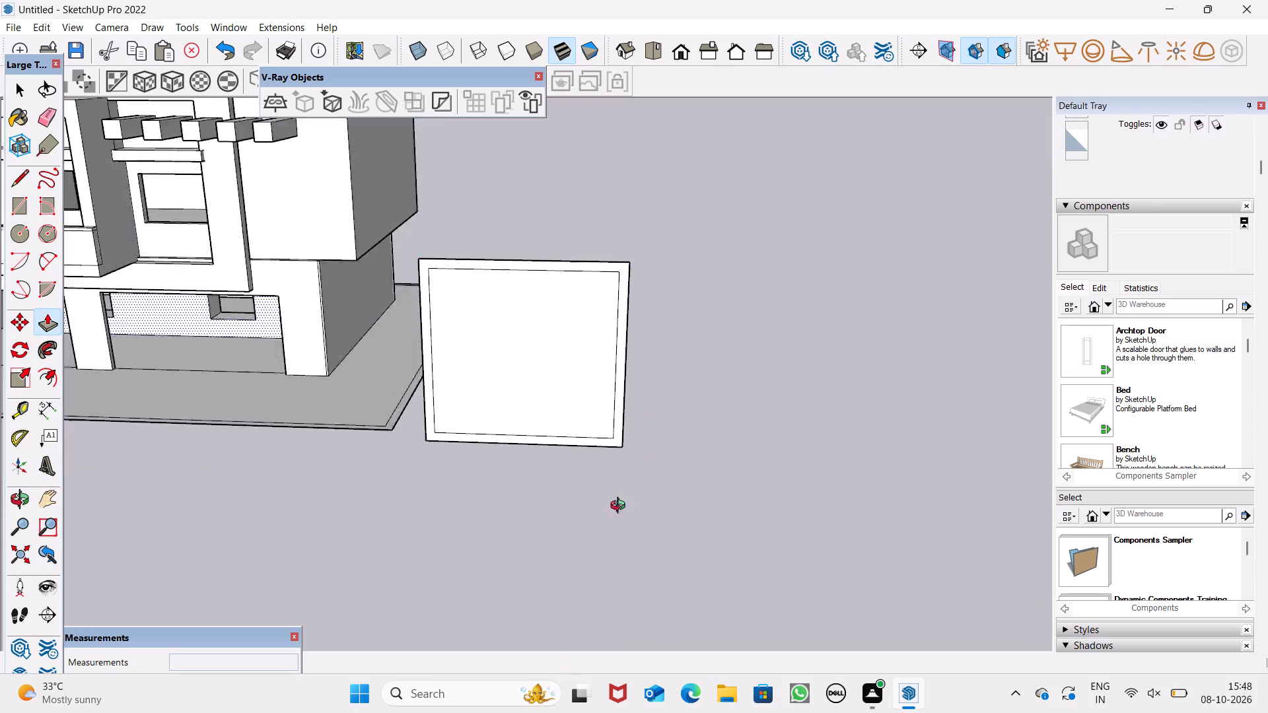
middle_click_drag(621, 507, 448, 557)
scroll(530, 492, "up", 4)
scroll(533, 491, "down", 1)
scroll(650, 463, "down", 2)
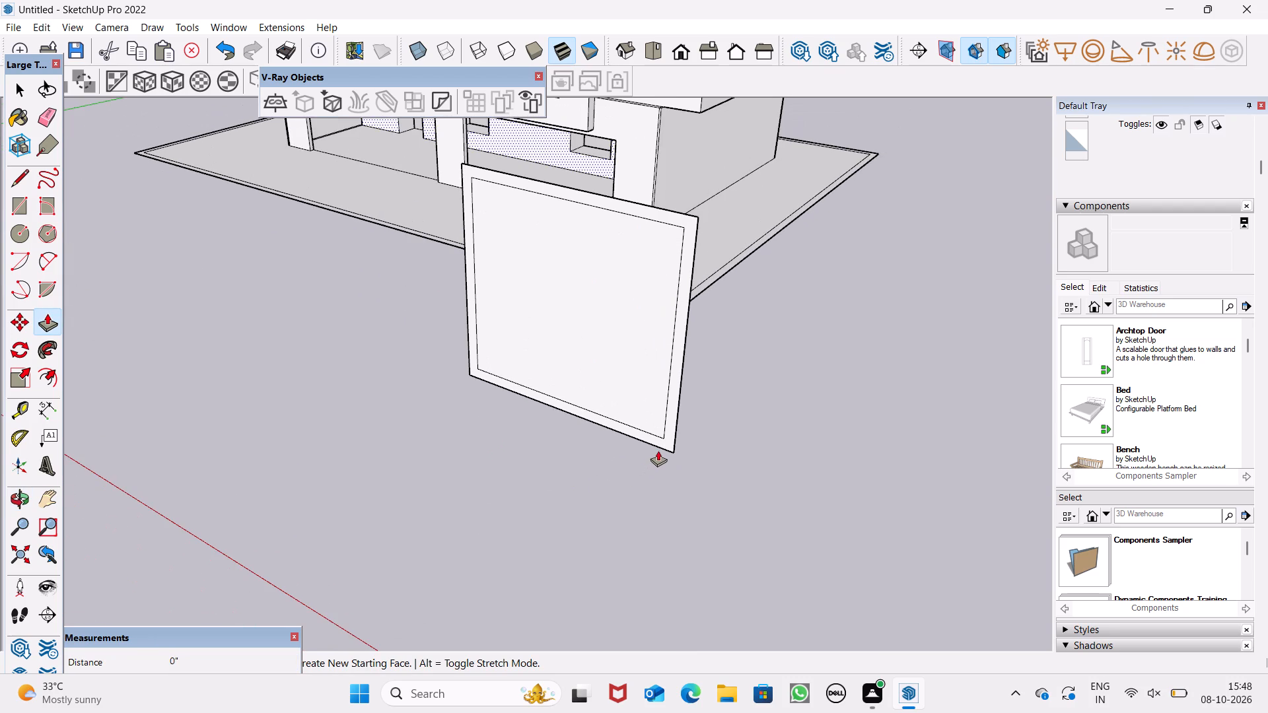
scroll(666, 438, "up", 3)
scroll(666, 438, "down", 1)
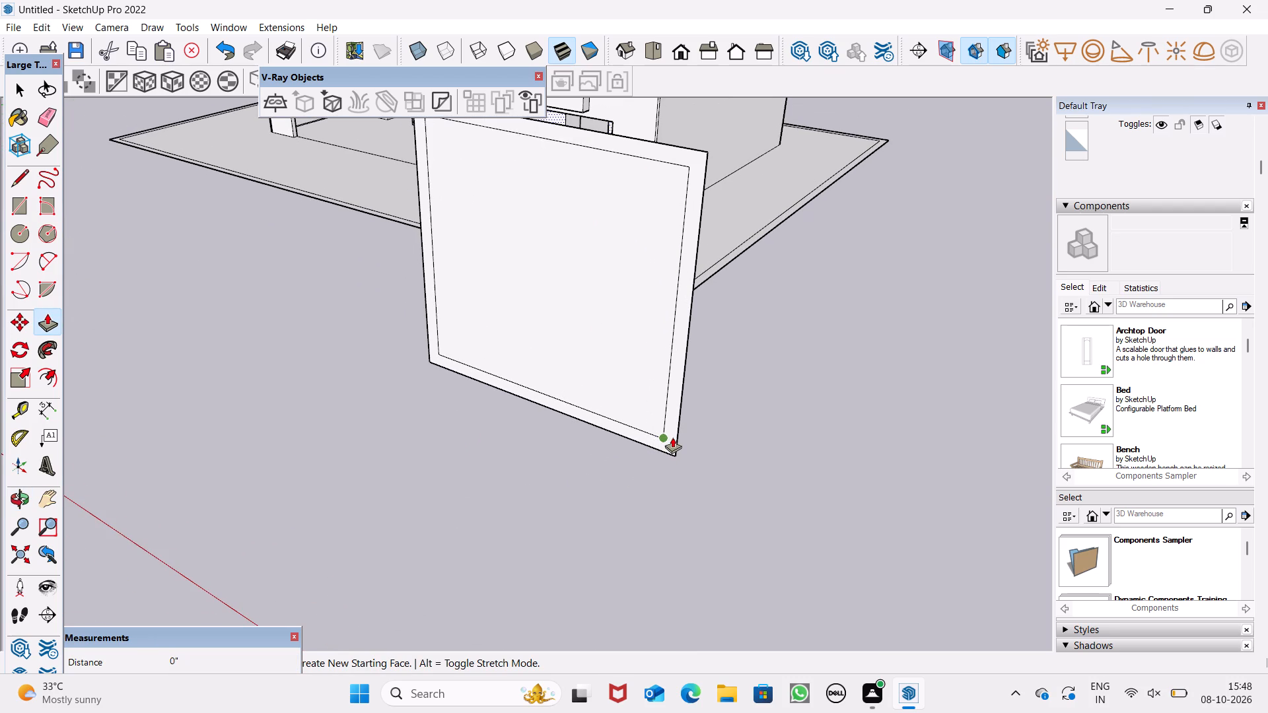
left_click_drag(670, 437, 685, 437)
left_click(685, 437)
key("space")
Examine the bordered upright panel from the front and from behind, and its placement beside the house.
middle_click_drag(754, 479, 552, 533)
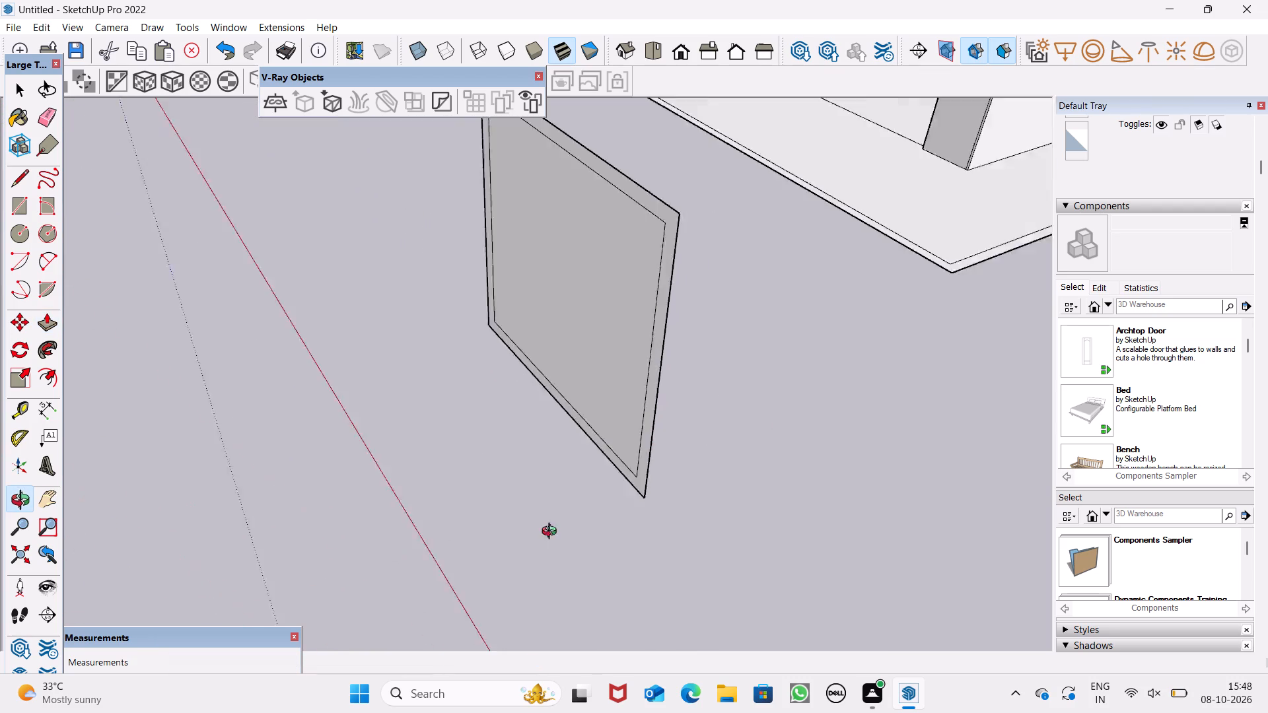
middle_click_drag(552, 533, 104, 409)
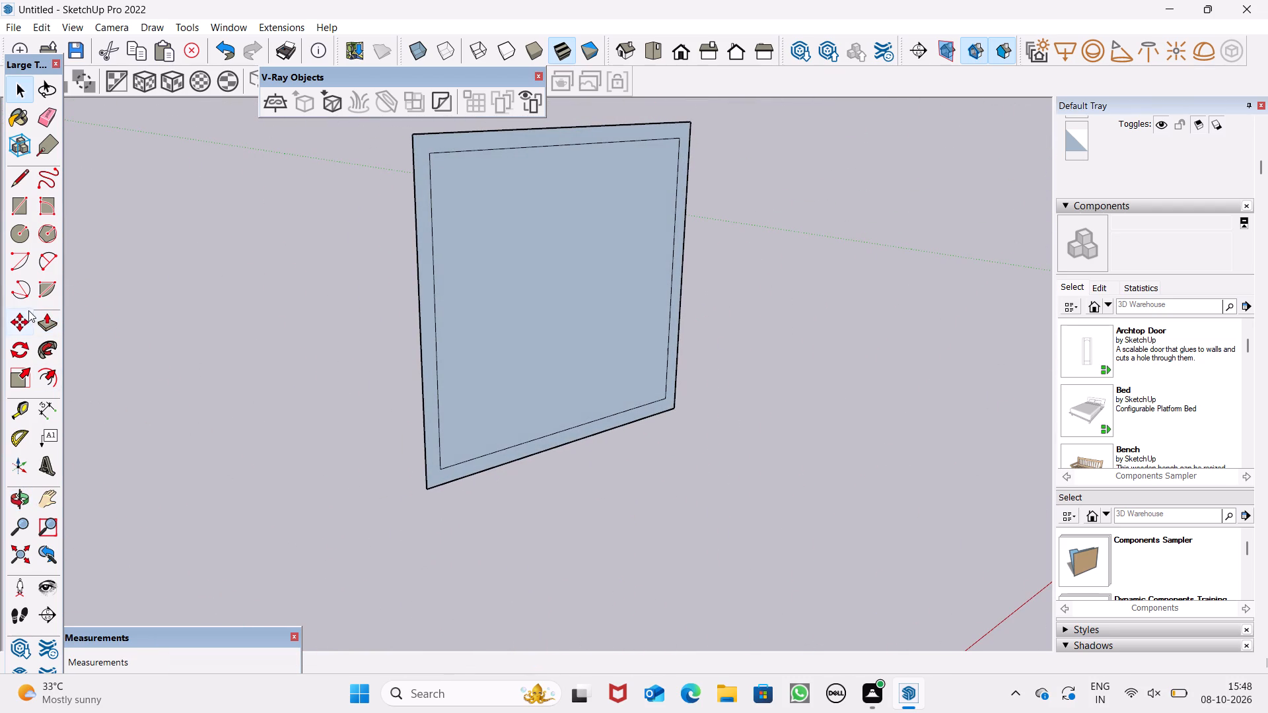
middle_click_drag(588, 508, 1111, 580)
scroll(599, 520, "up", 1)
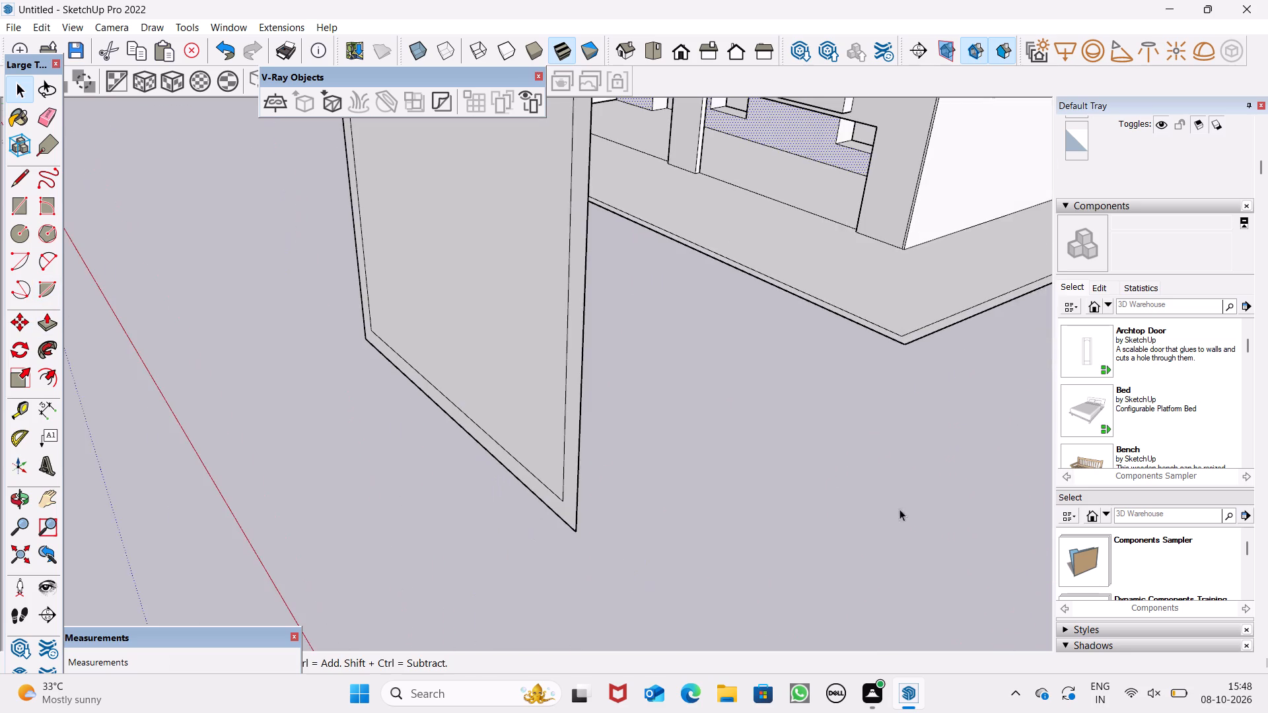
scroll(717, 448, "down", 8)
middle_click_drag(736, 483, 849, 444)
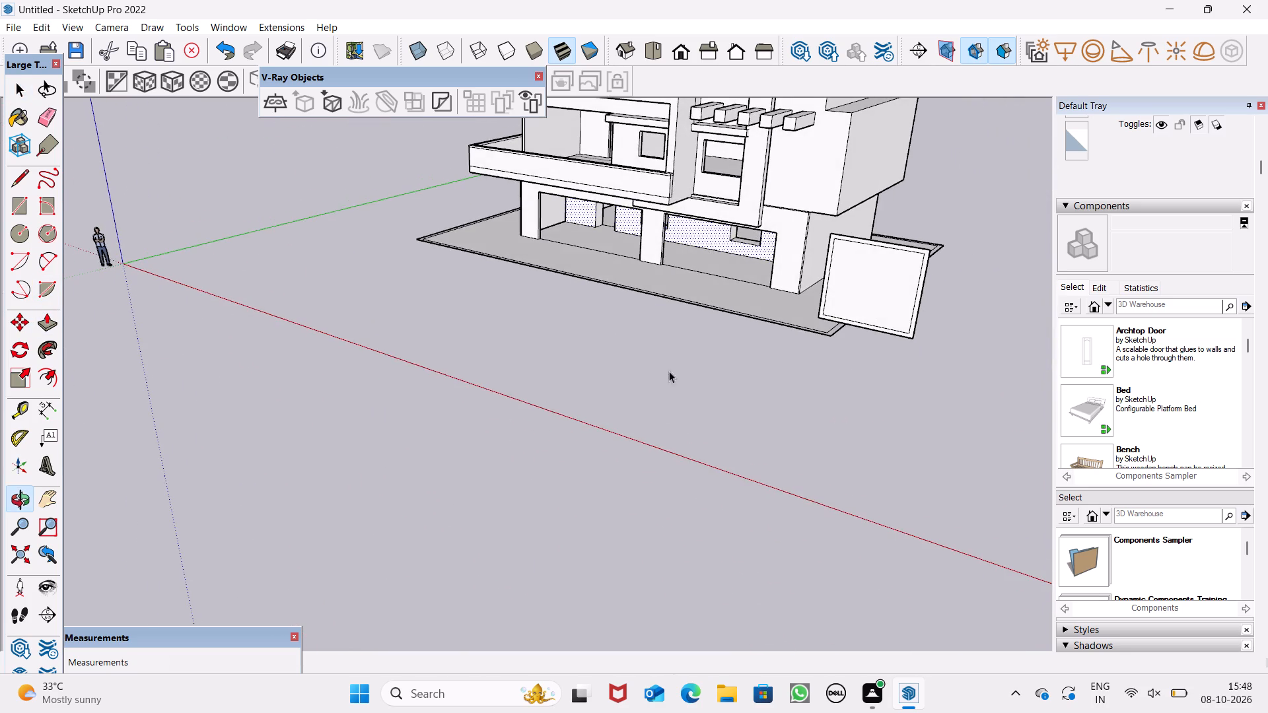
scroll(658, 373, "down", 7)
middle_click_drag(815, 402, 948, 415)
scroll(932, 341, "up", 2)
scroll(927, 335, "down", 1)
scroll(925, 332, "up", 5)
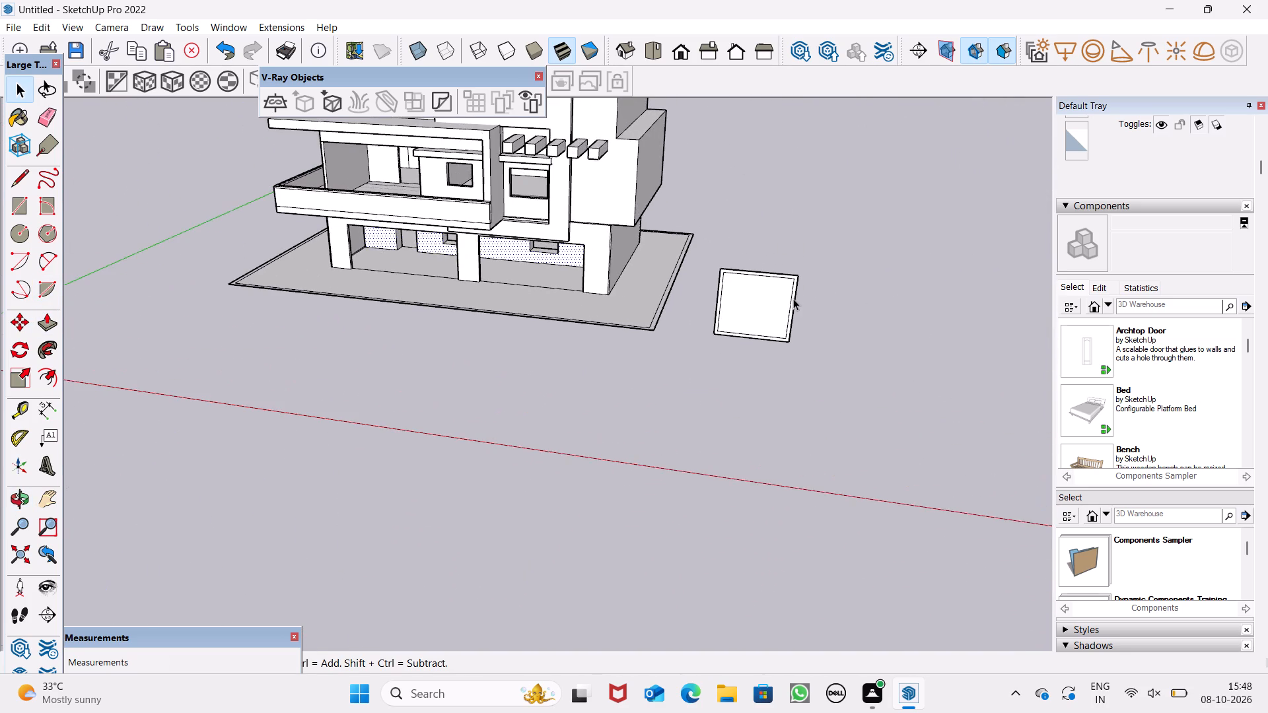
scroll(793, 298, "up", 2)
scroll(793, 298, "down", 1)
scroll(793, 298, "up", 14)
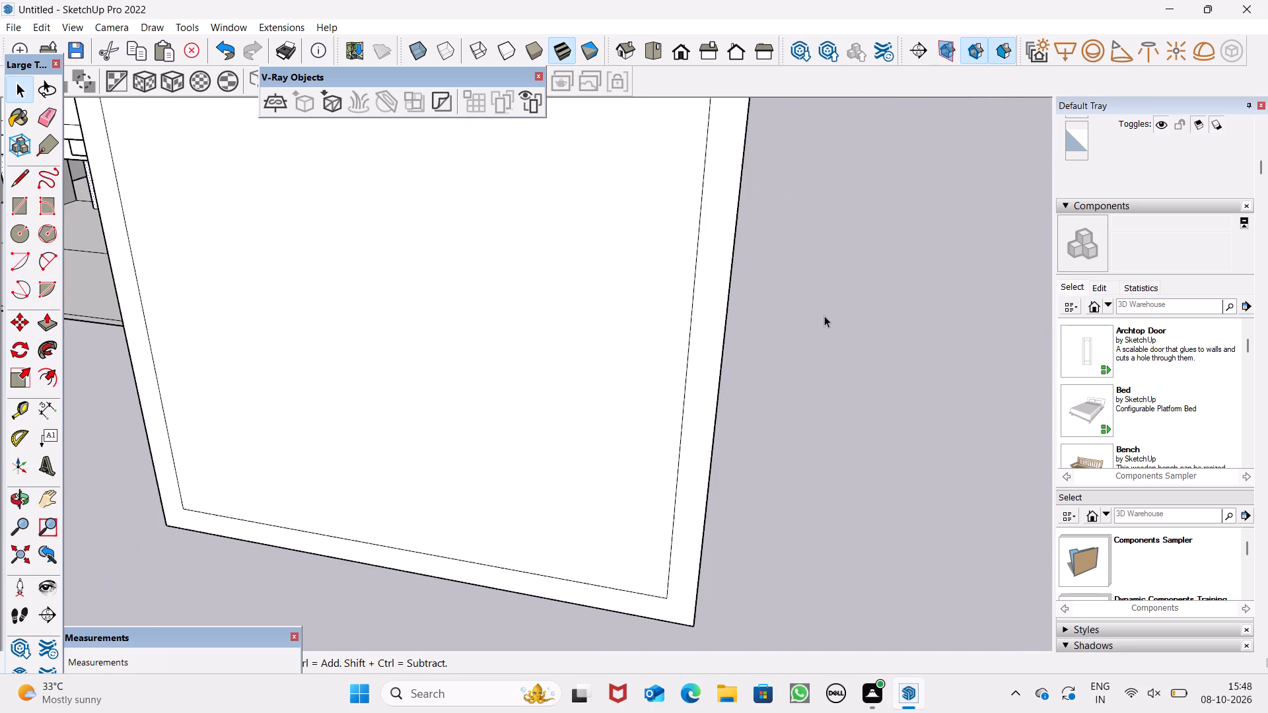
scroll(825, 320, "down", 1)
middle_click_drag(837, 341, 892, 330)
scroll(894, 349, "down", 3)
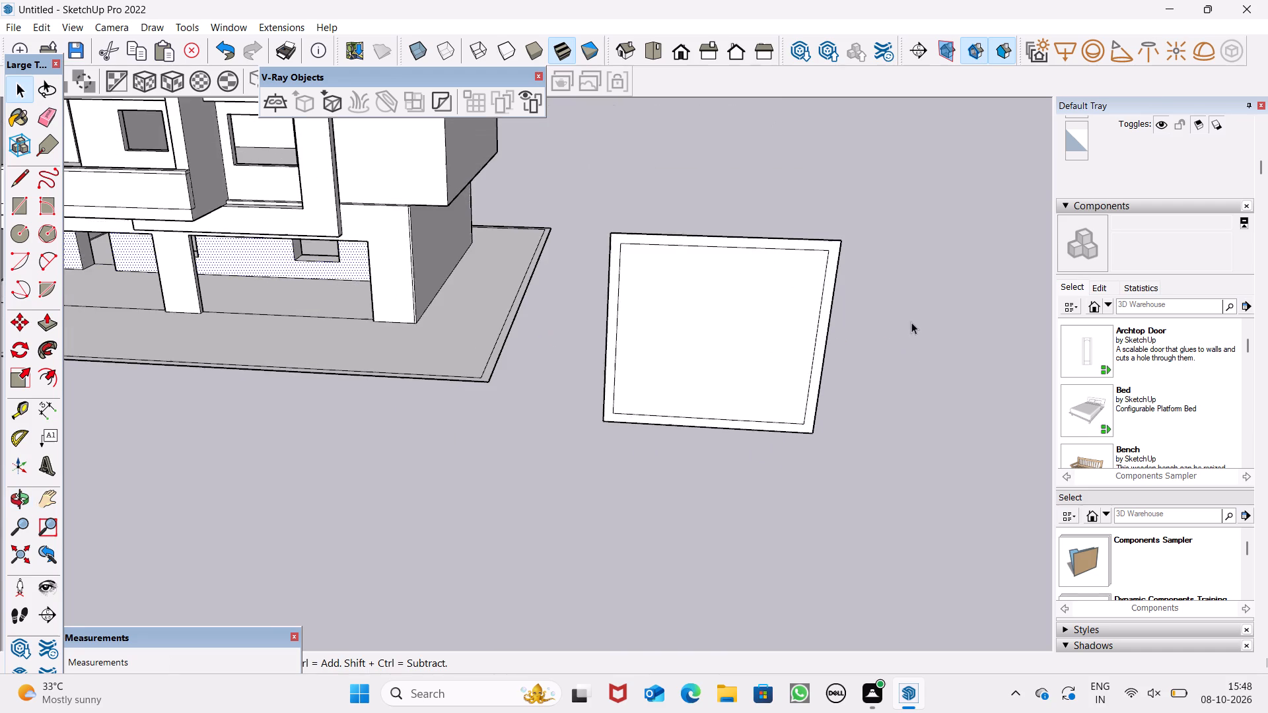
scroll(911, 322, "up", 2)
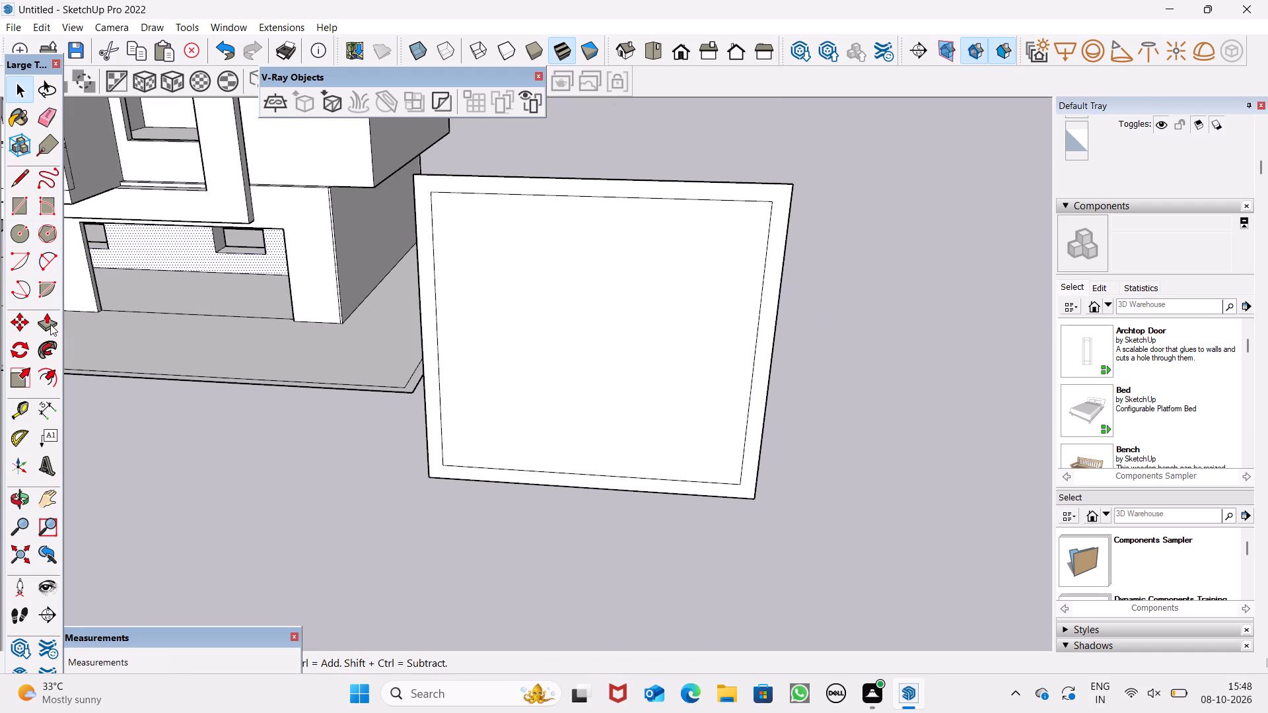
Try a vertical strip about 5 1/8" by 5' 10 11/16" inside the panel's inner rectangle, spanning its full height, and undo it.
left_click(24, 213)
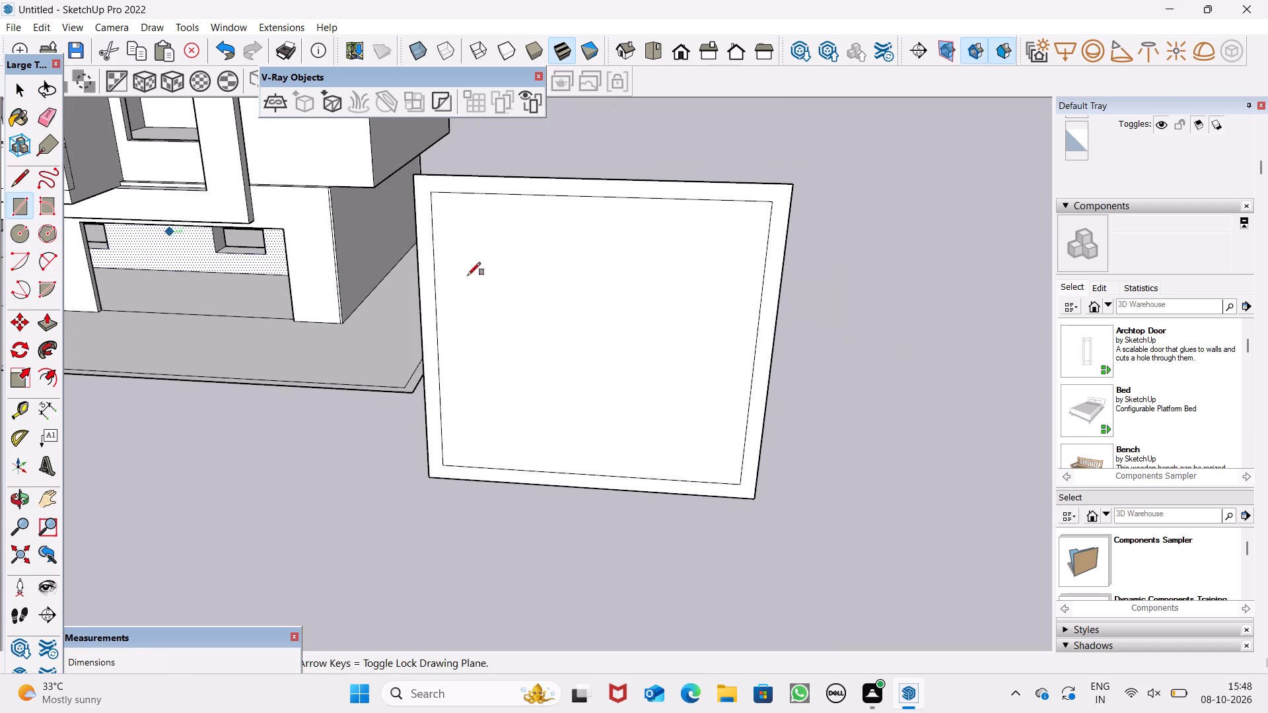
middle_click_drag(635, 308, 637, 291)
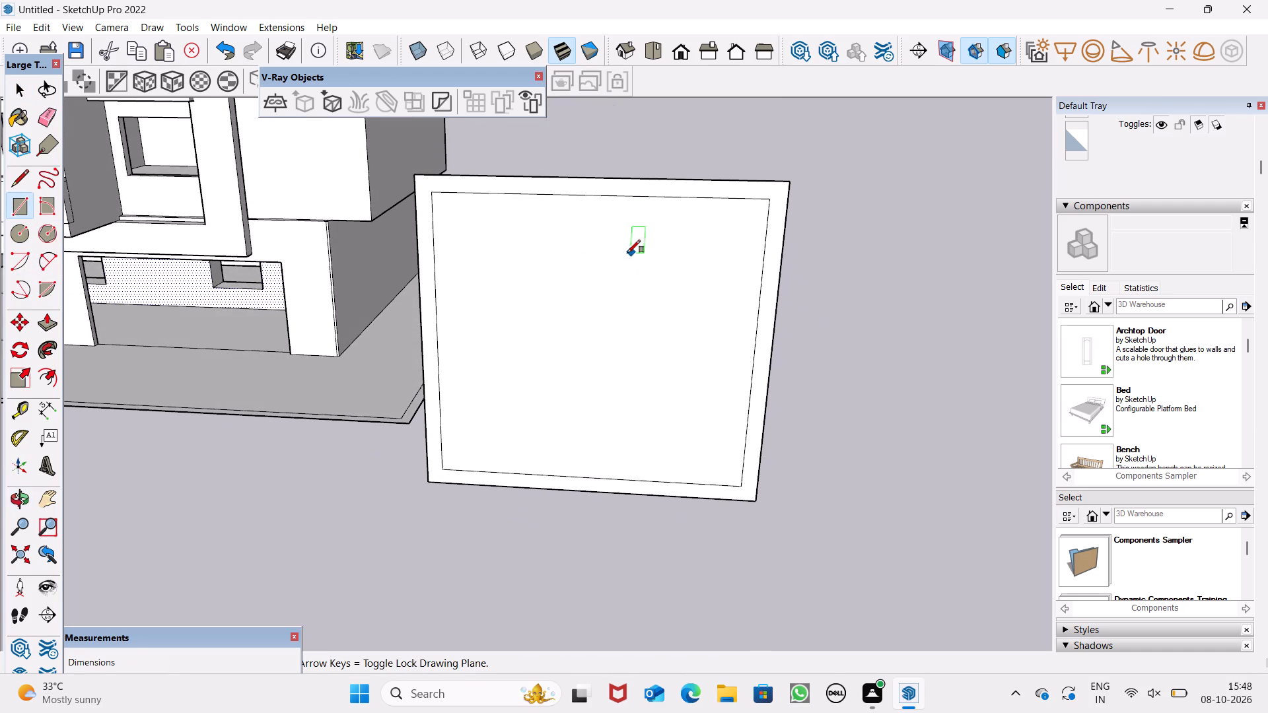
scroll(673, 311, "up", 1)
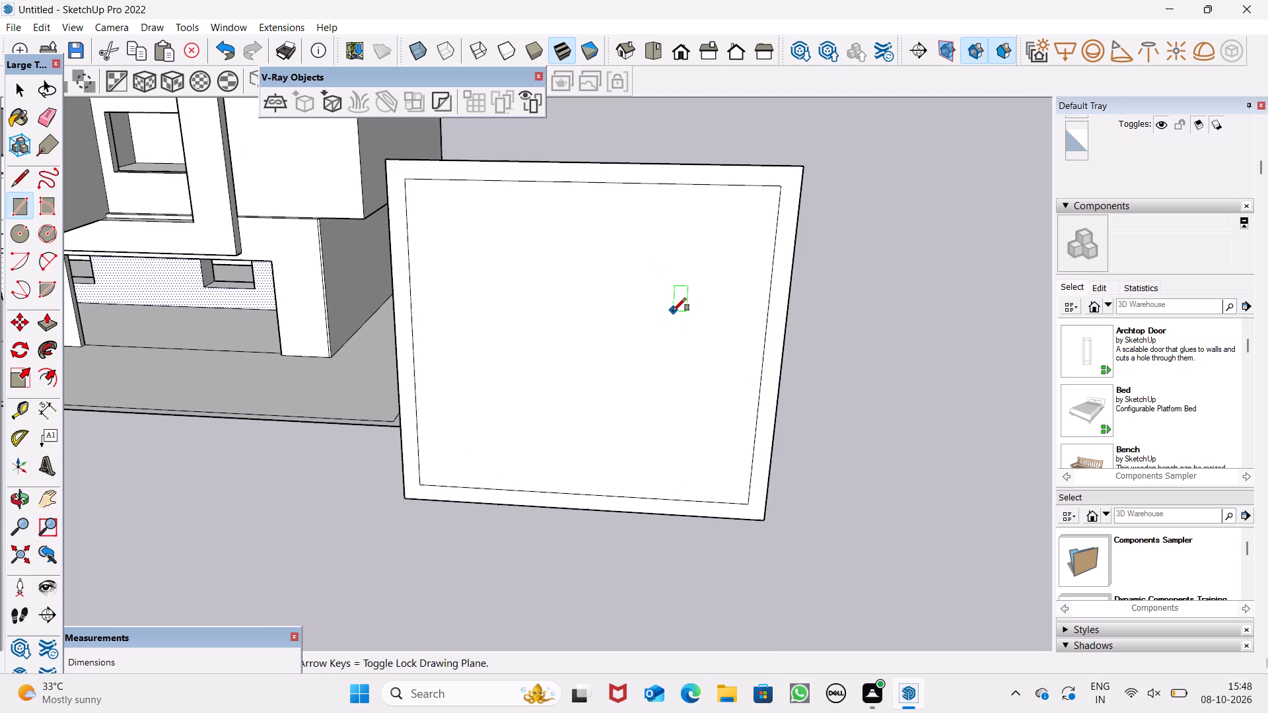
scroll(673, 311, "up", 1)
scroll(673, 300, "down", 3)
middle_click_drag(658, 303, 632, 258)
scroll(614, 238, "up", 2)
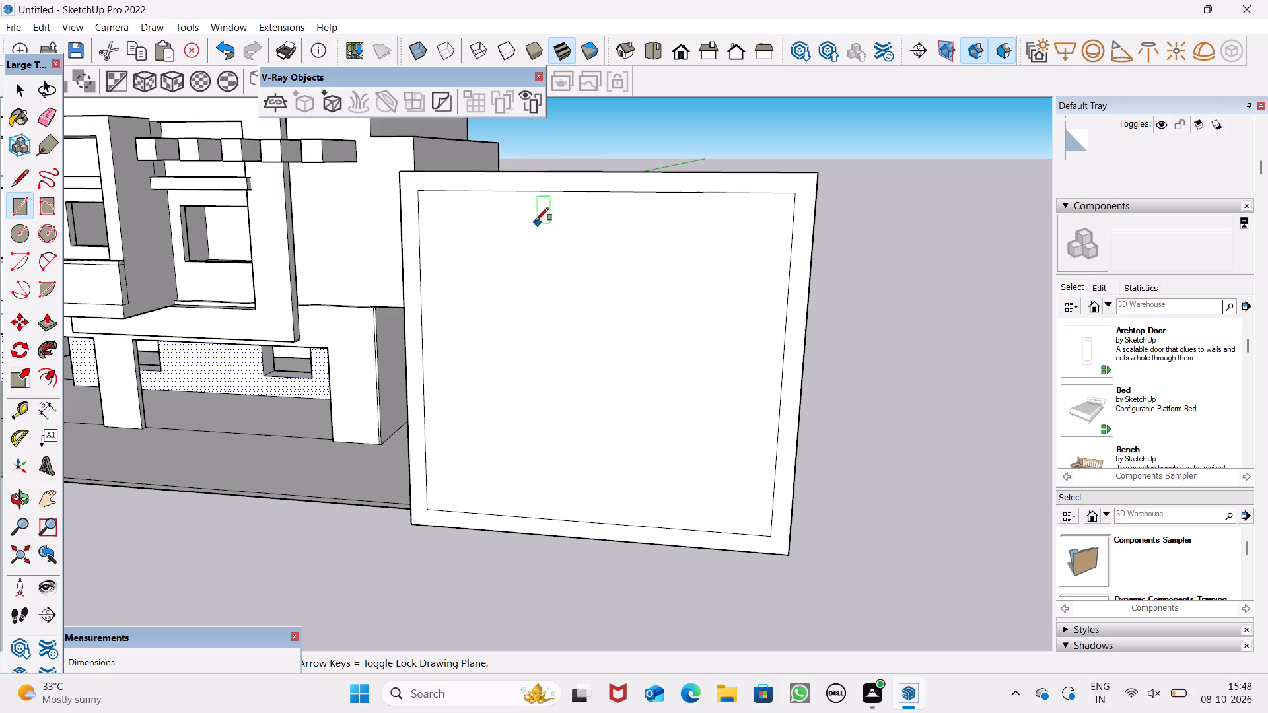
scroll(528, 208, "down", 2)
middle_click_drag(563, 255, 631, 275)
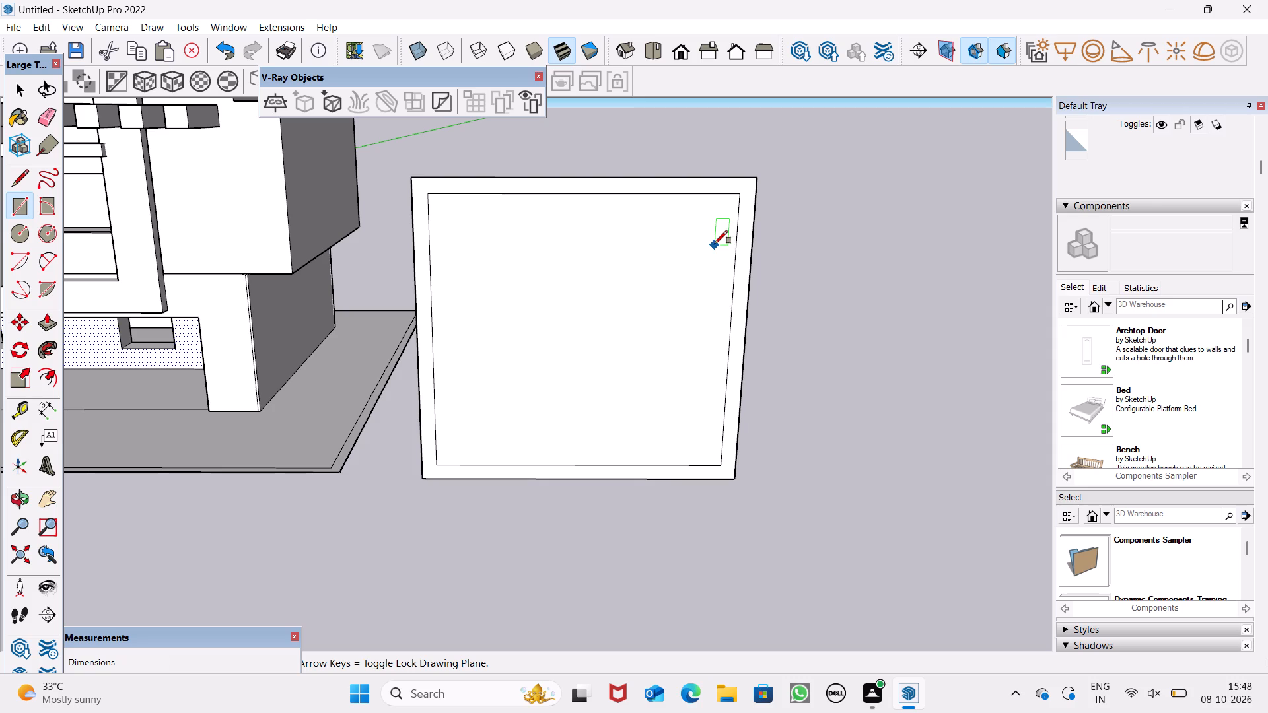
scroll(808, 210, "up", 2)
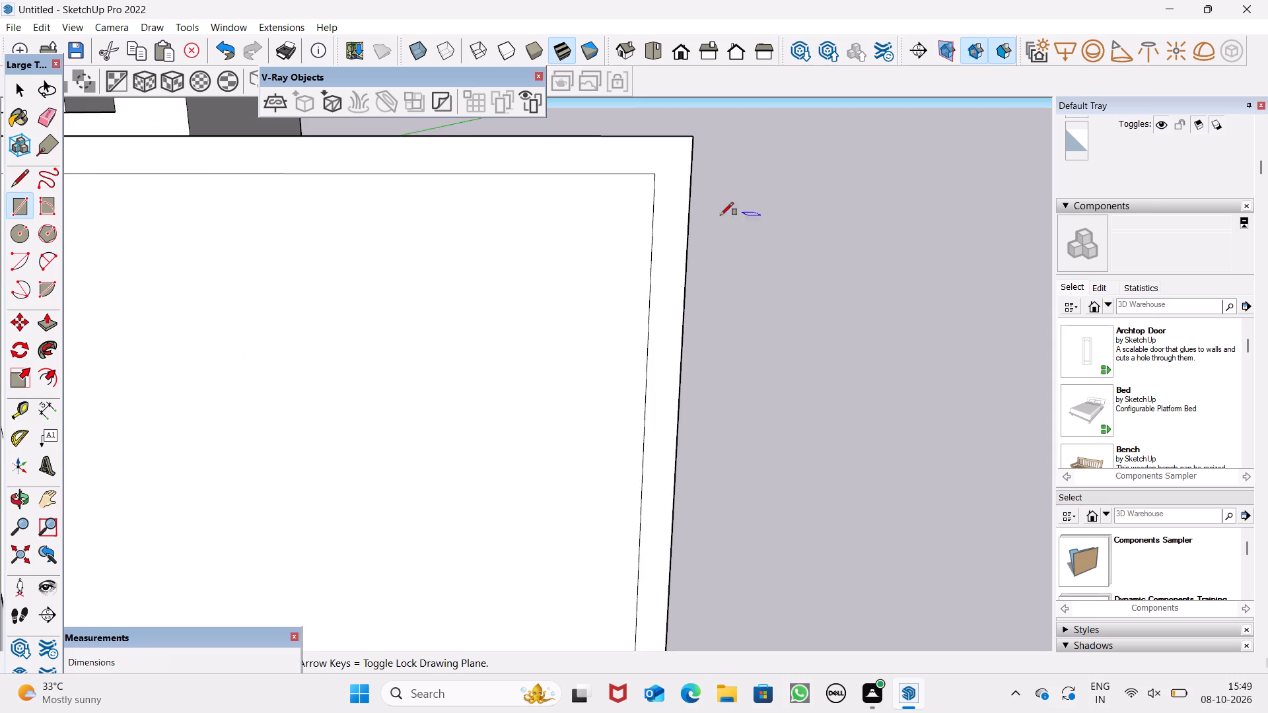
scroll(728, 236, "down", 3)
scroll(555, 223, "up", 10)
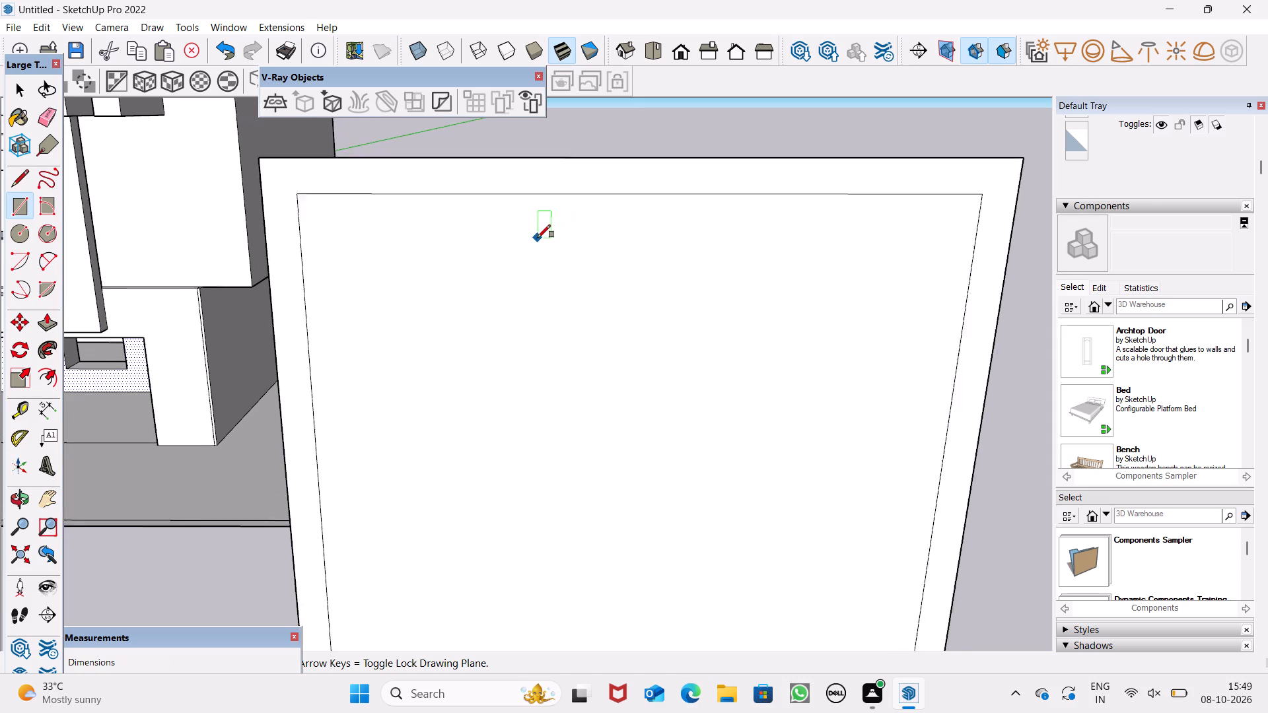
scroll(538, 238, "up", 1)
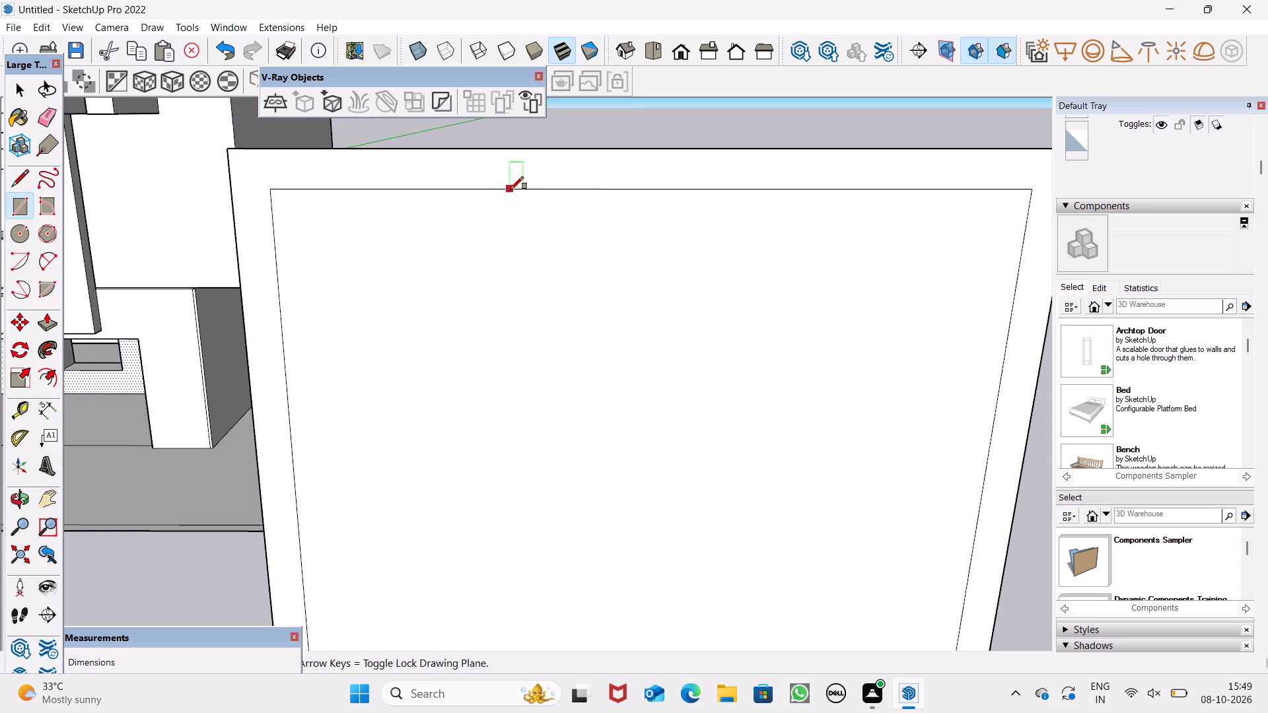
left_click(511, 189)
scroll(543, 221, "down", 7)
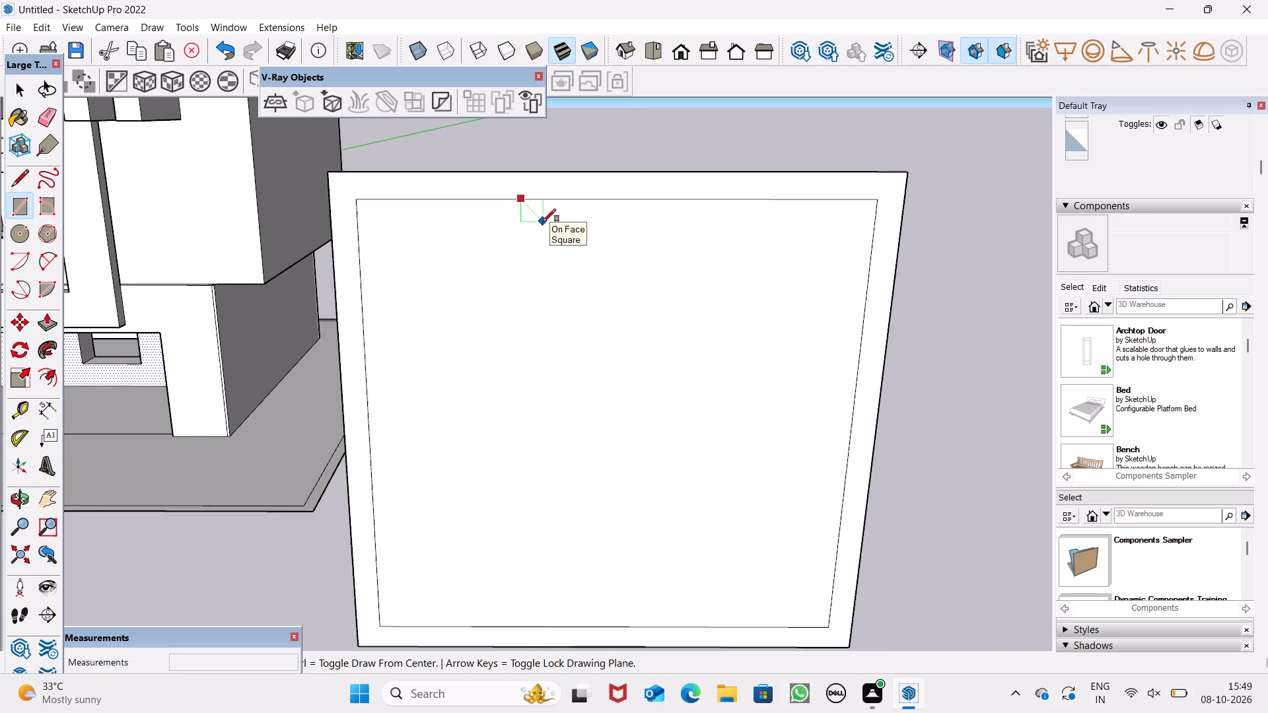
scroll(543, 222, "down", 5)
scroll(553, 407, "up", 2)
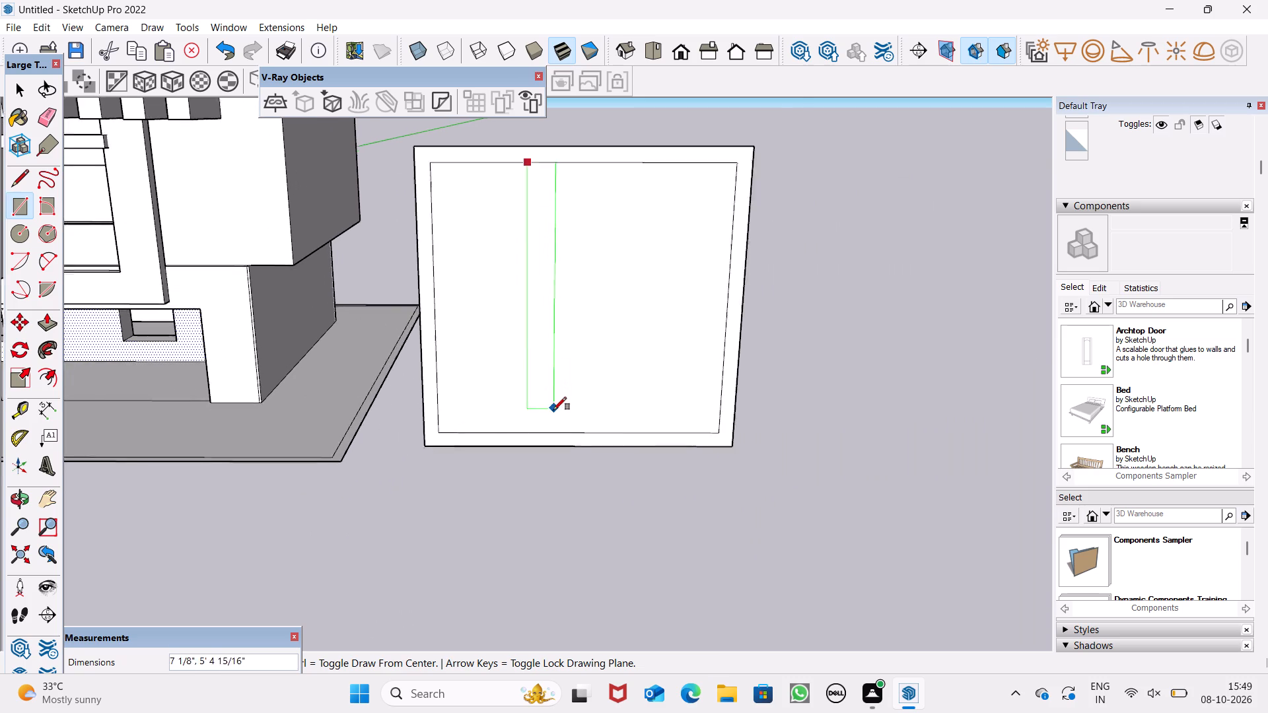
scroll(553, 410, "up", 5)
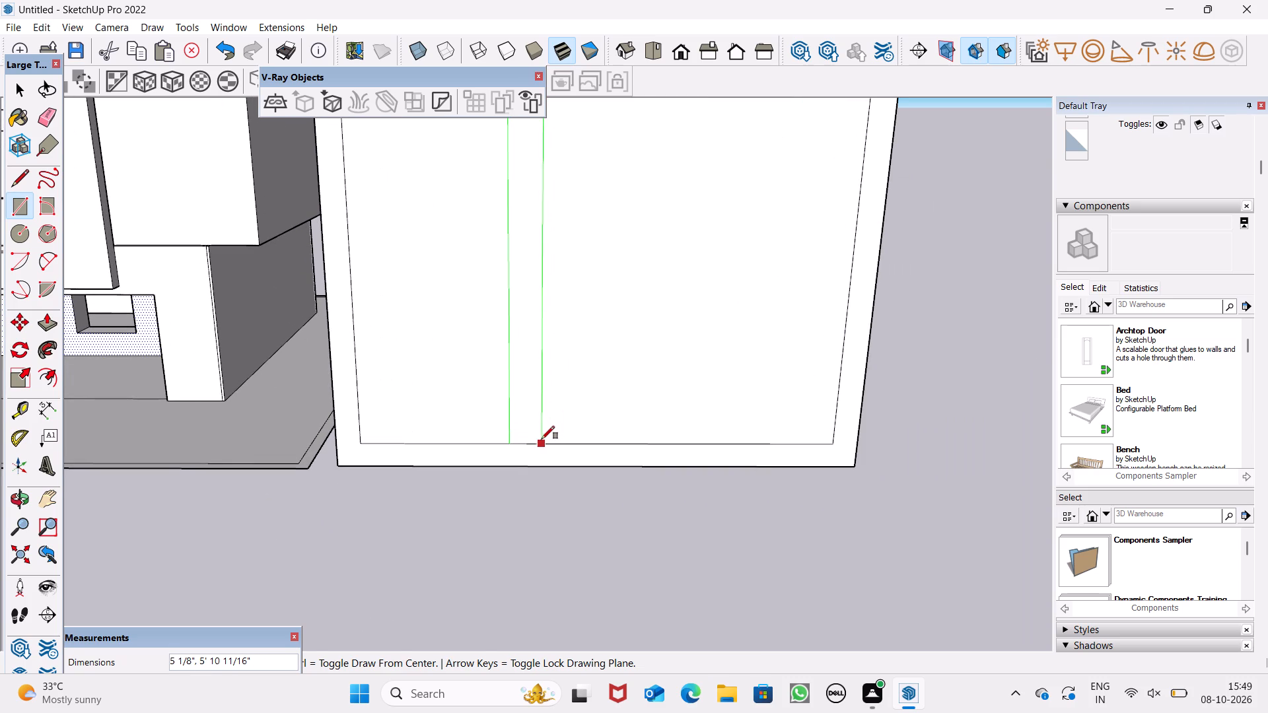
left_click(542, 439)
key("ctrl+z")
Draw a vertical strip about 3 3/4" wide inside the panel's border, from its inner upper edge to its inner lower edge.
scroll(536, 448, "down", 7)
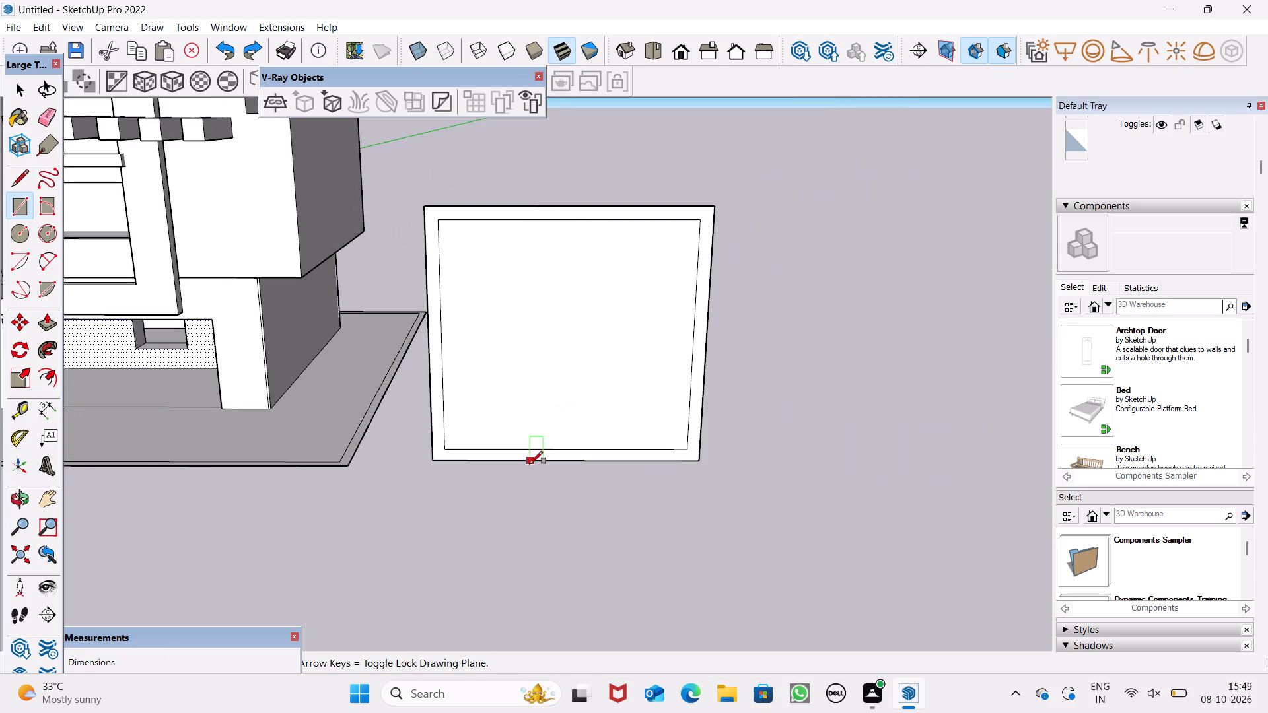
scroll(576, 242, "up", 6)
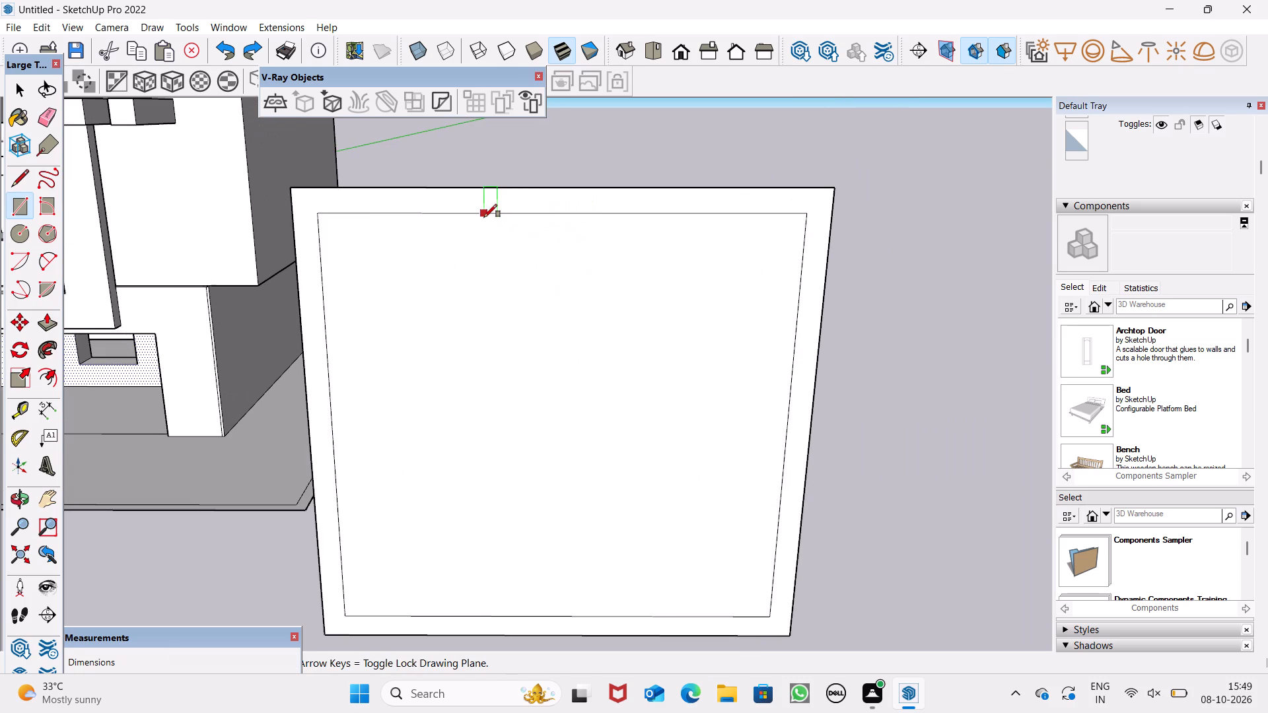
left_click(484, 217)
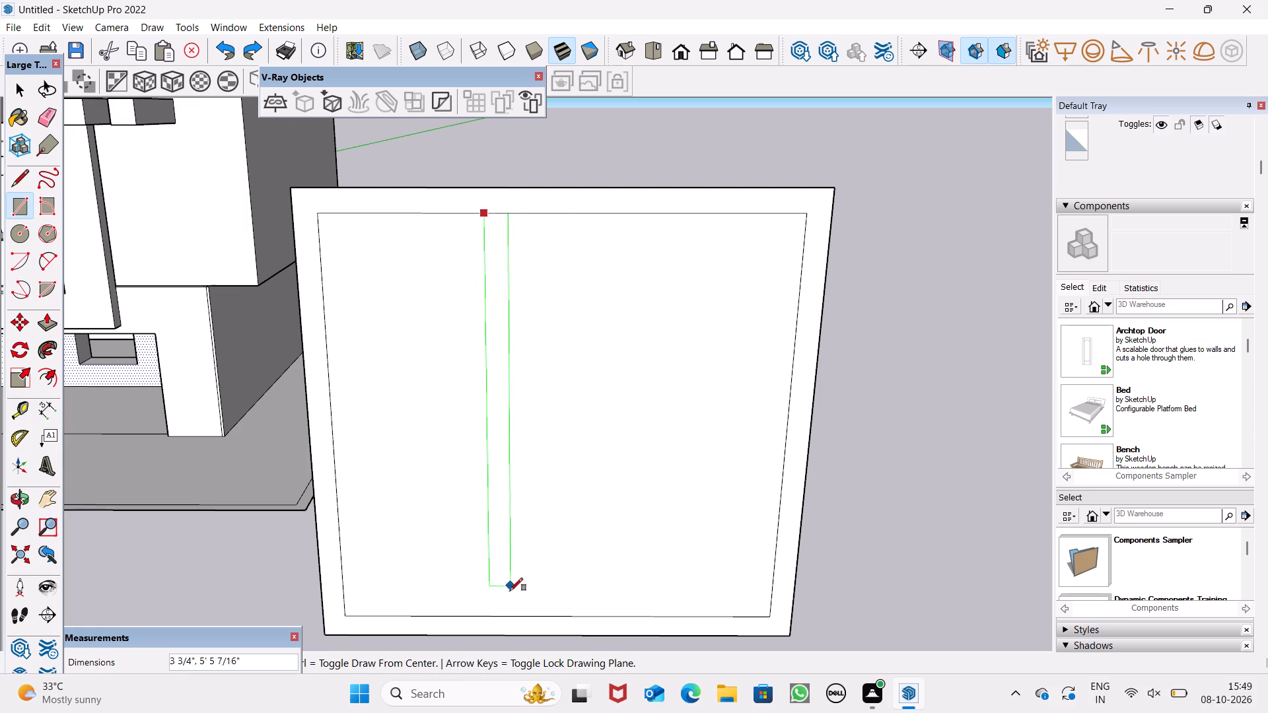
left_click(511, 615)
Copy the vertical strip about 1' 10 7/8" sideways across the panel to make a second divider strip.
key("space")
double_click(503, 590)
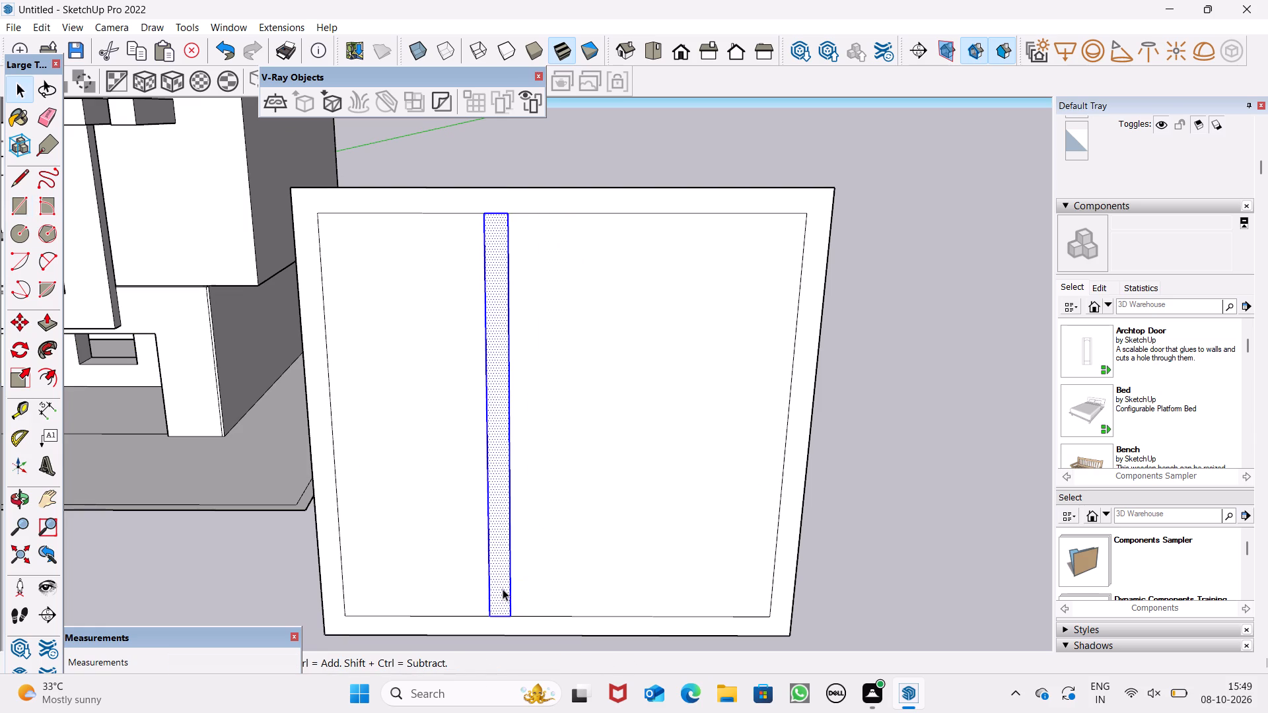
key("n")
key("BackSpace")
key("m")
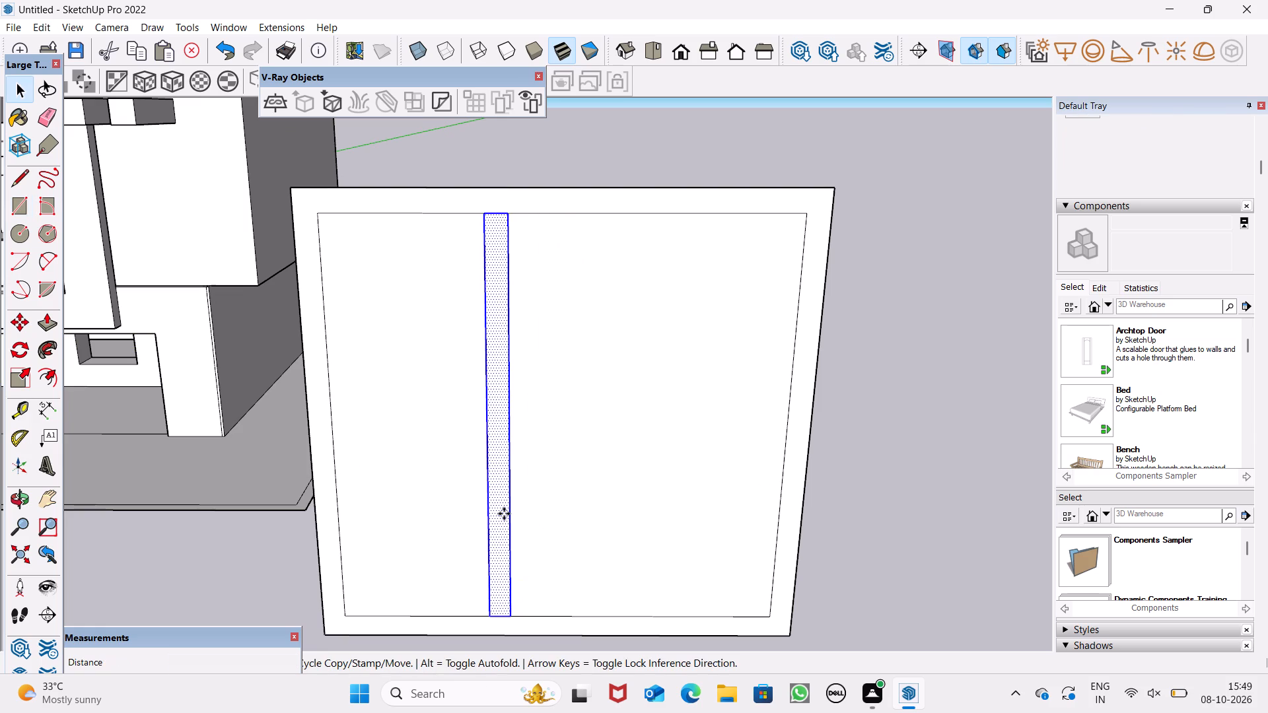
key("Return")
key("backslash")
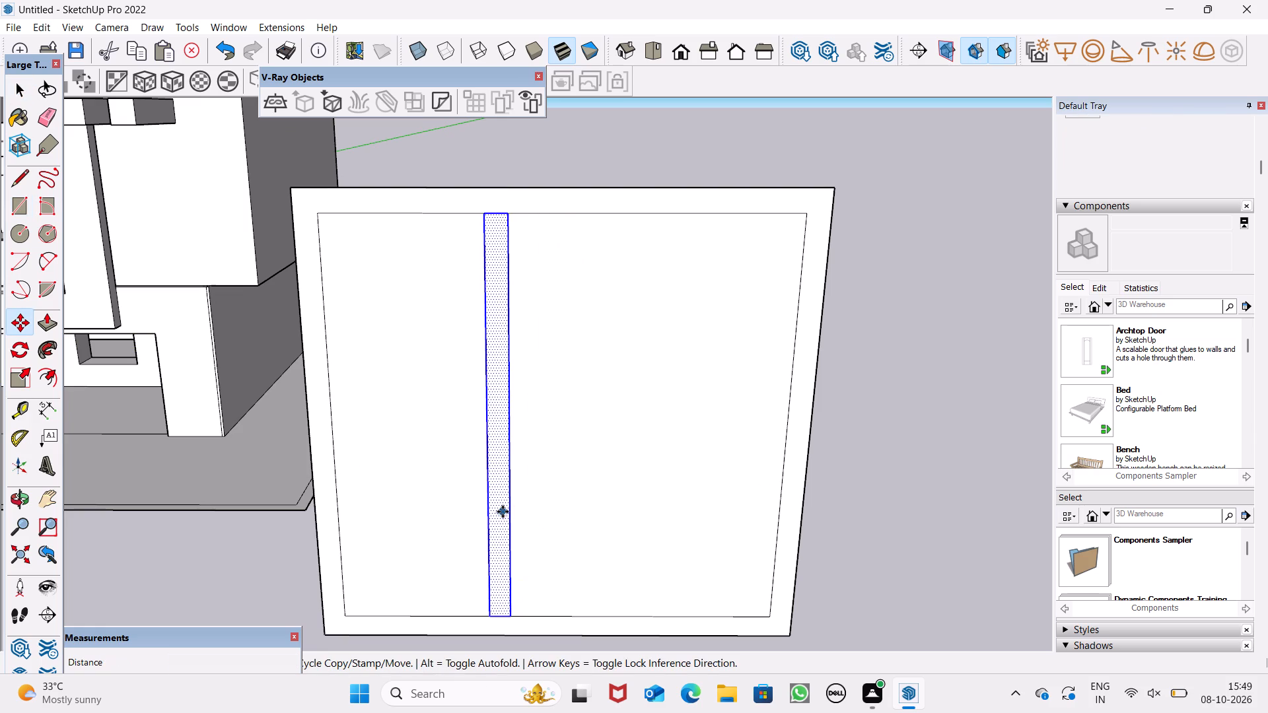
left_click_drag(503, 512, 629, 517)
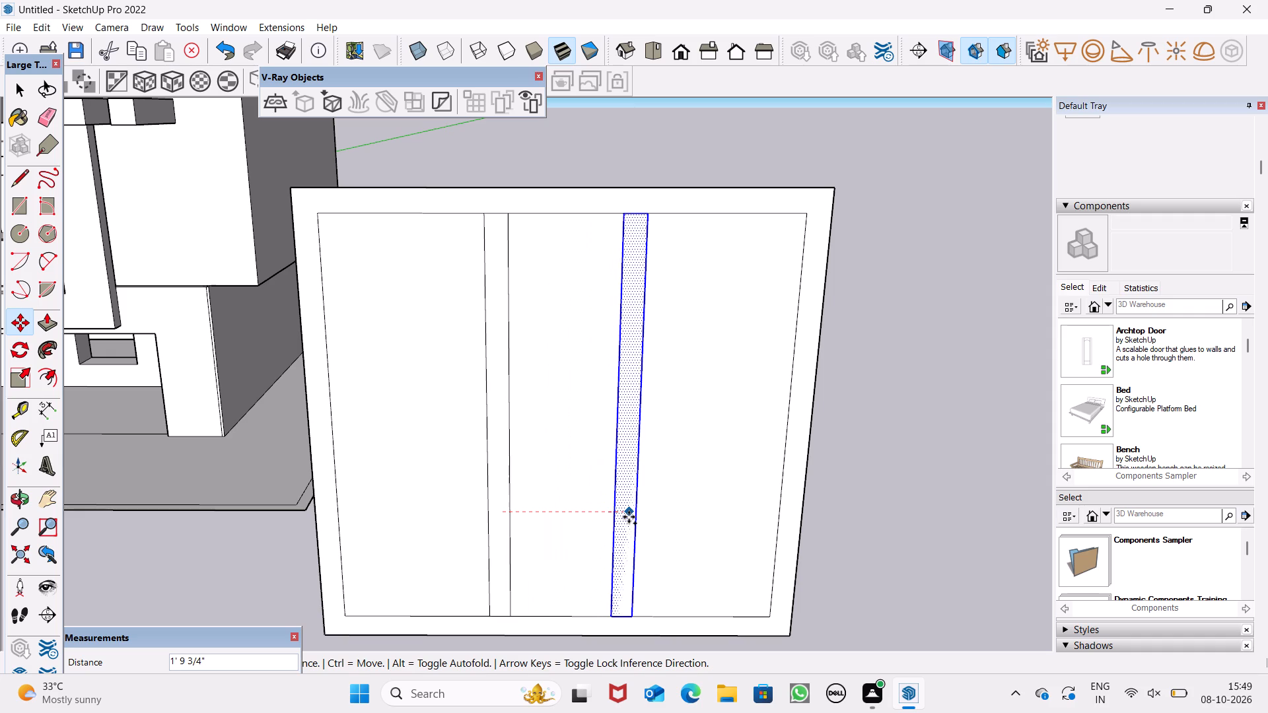
left_click_drag(629, 517, 635, 519)
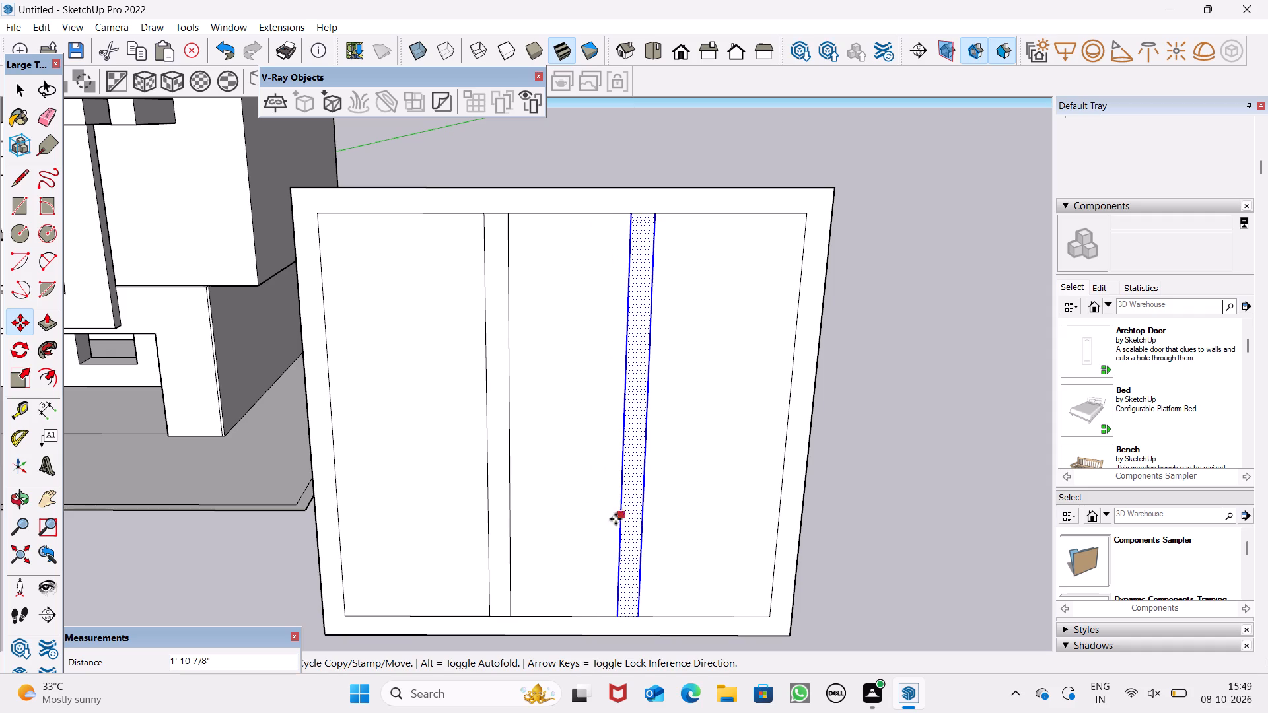
key("space")
left_click(866, 545)
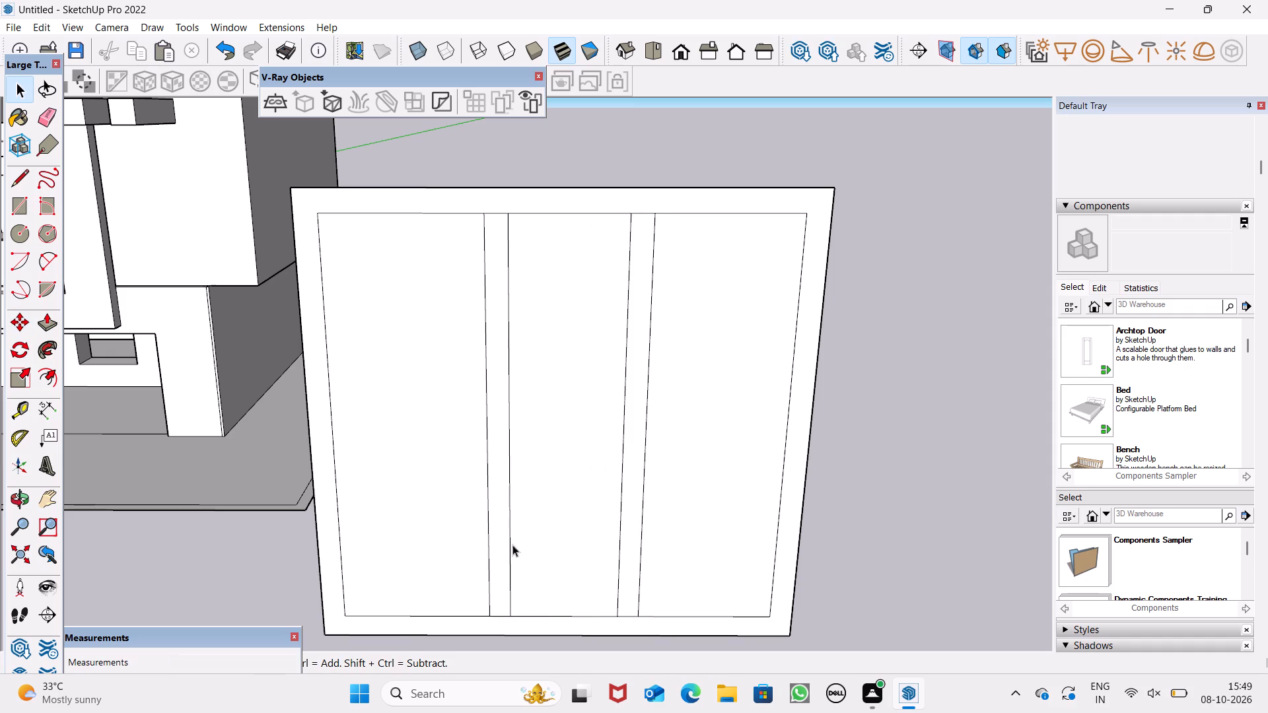
Shift the original divider strip slightly sideways, away from the copied strip, keeping it between the border's inner edges.
double_click(497, 545)
key("m")
key("Return")
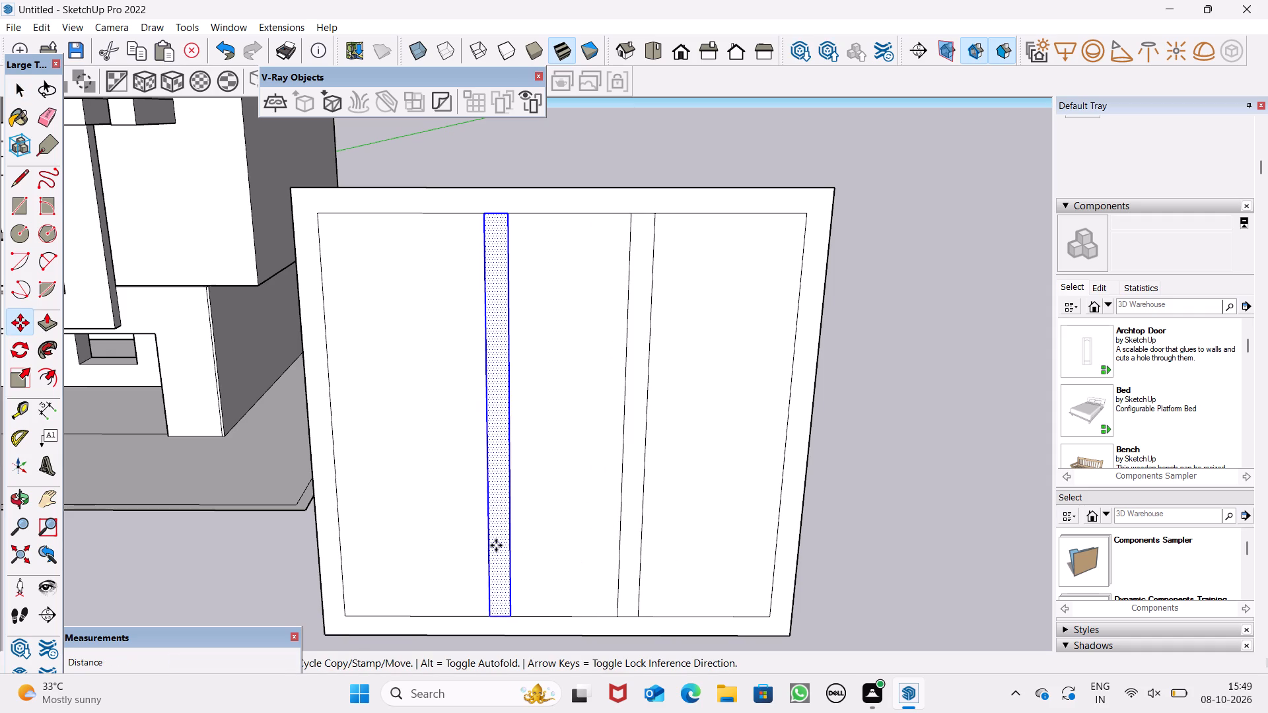
left_click_drag(499, 545, 476, 544)
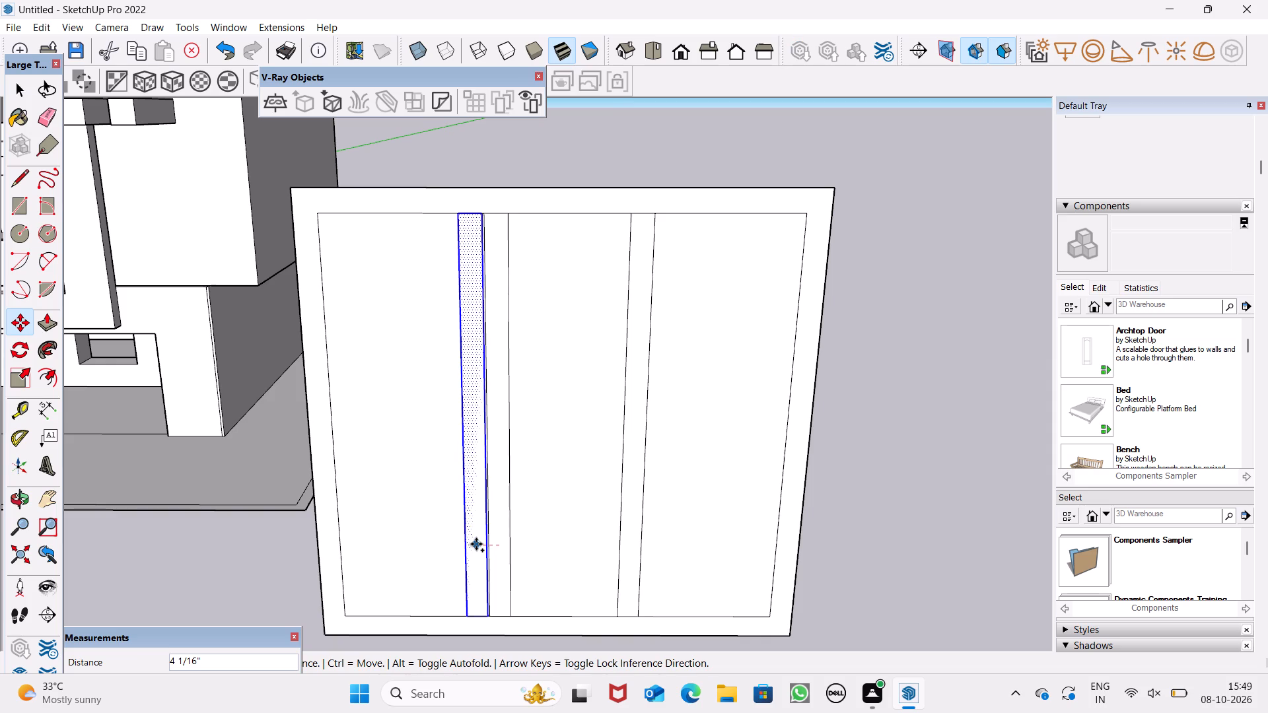
left_click_drag(476, 544, 491, 550)
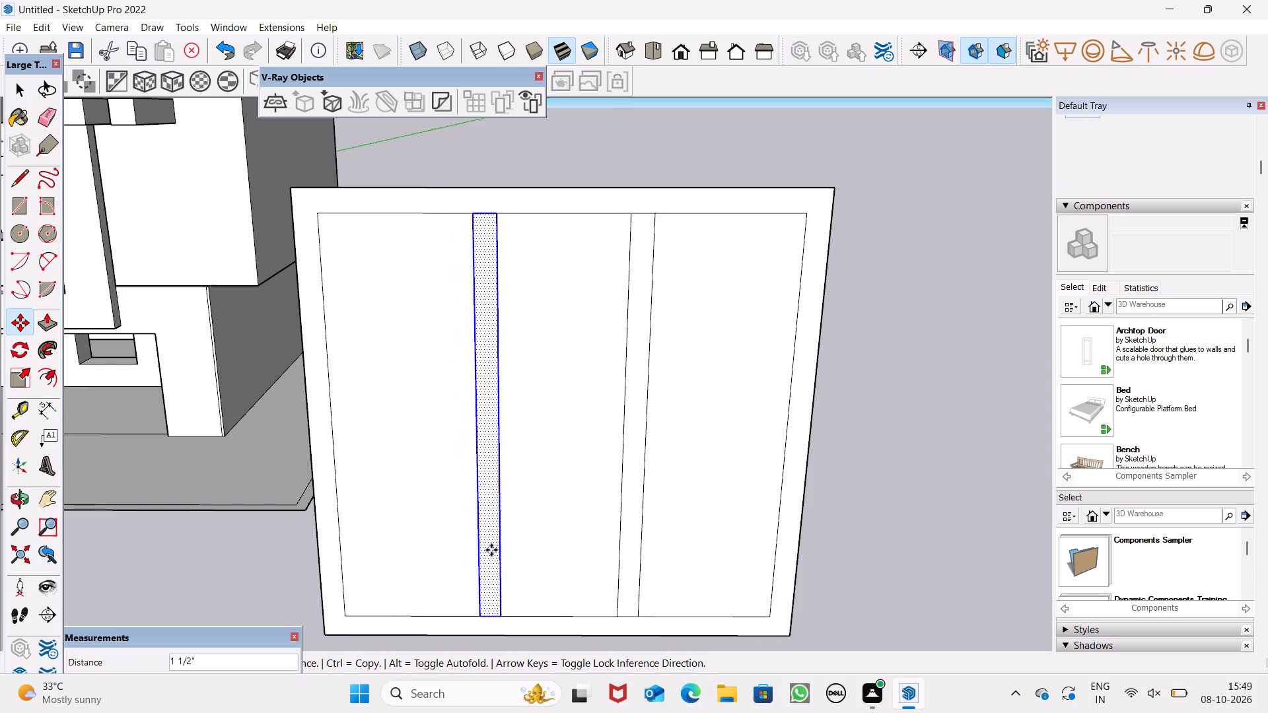
left_click_drag(491, 550, 480, 550)
left_click(480, 550)
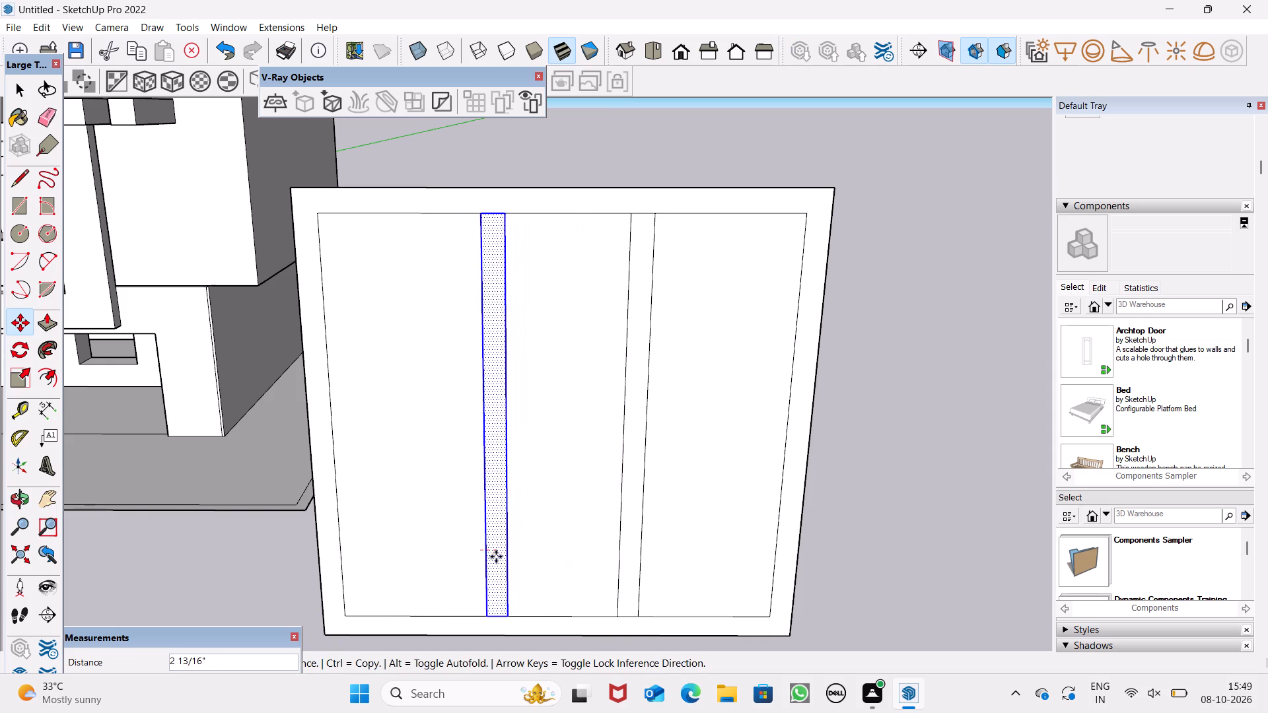
left_click(484, 557)
key("space")
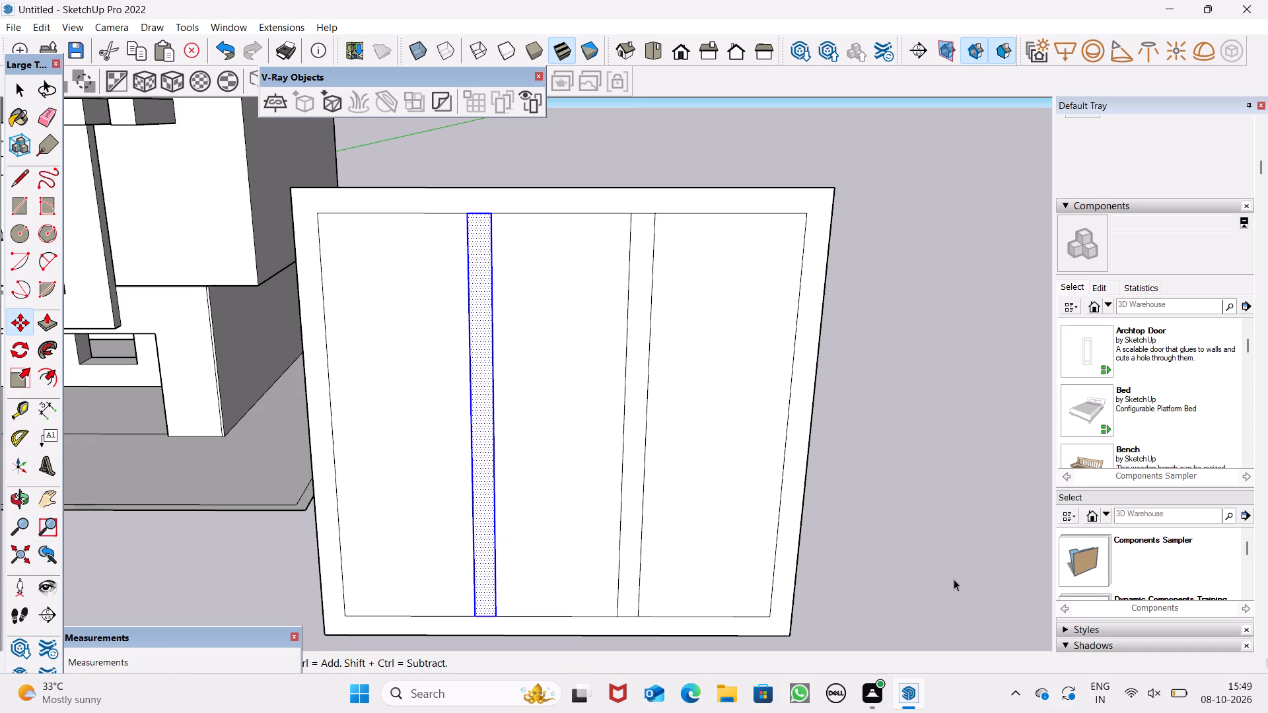
left_click(952, 578)
Examine the divided panel in relation to the house and from behind.
scroll(779, 466, "down", 2)
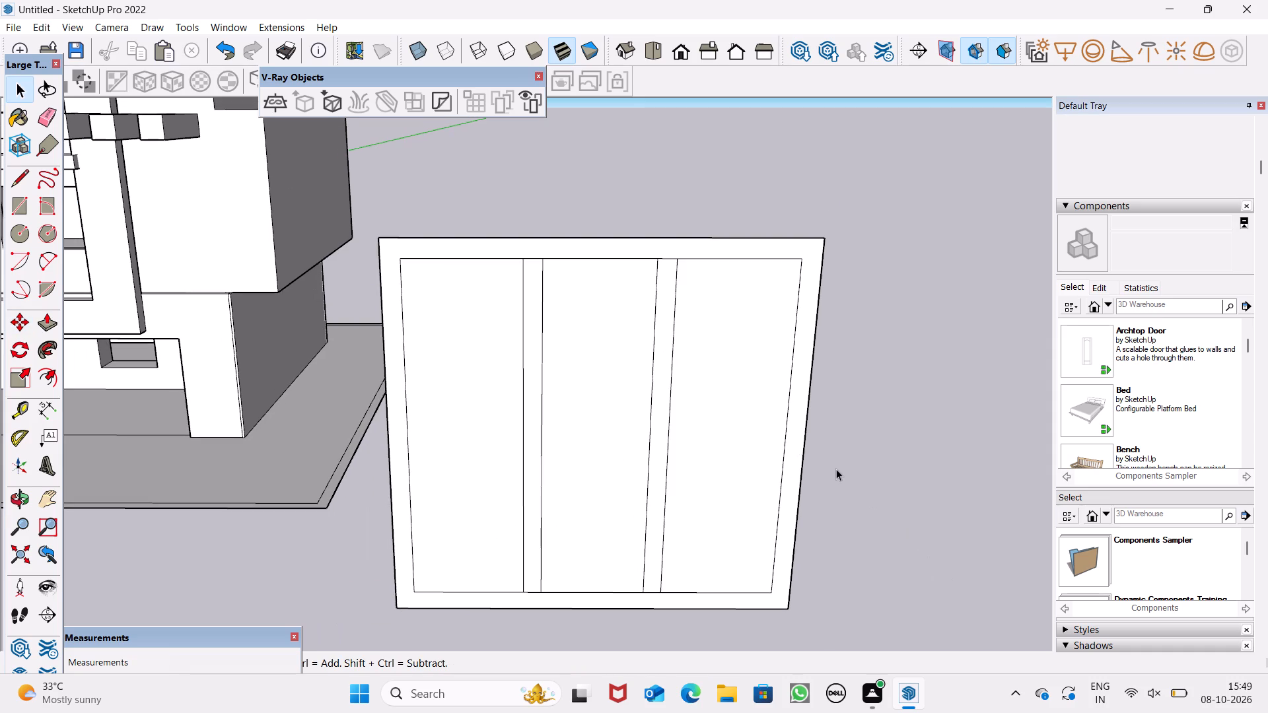
middle_click_drag(829, 470, 543, 461)
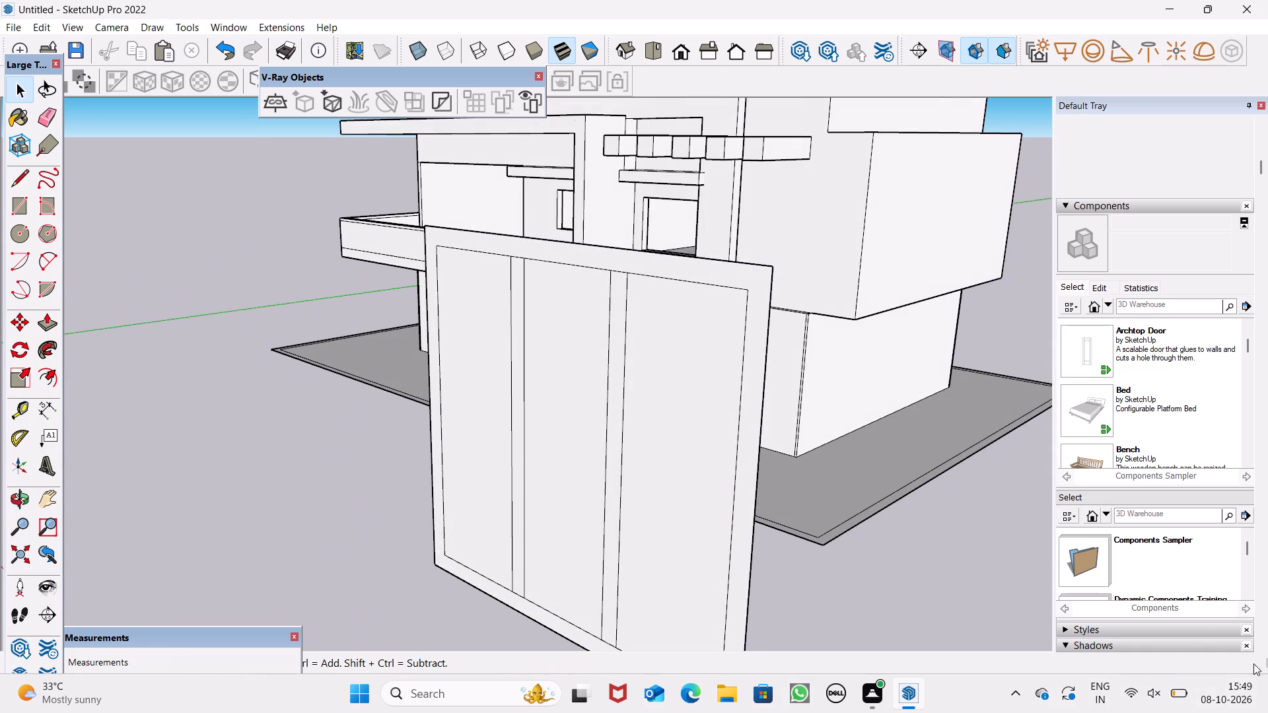
scroll(1076, 548, "down", 3)
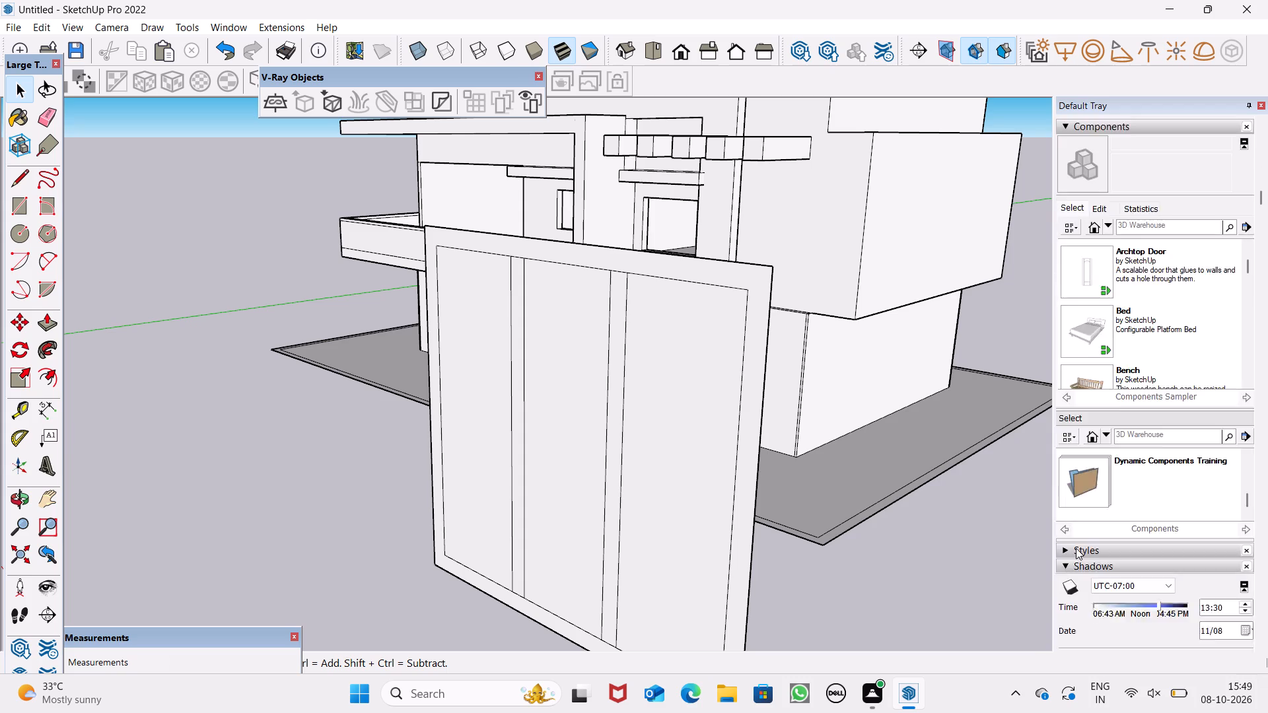
scroll(767, 503, "down", 3)
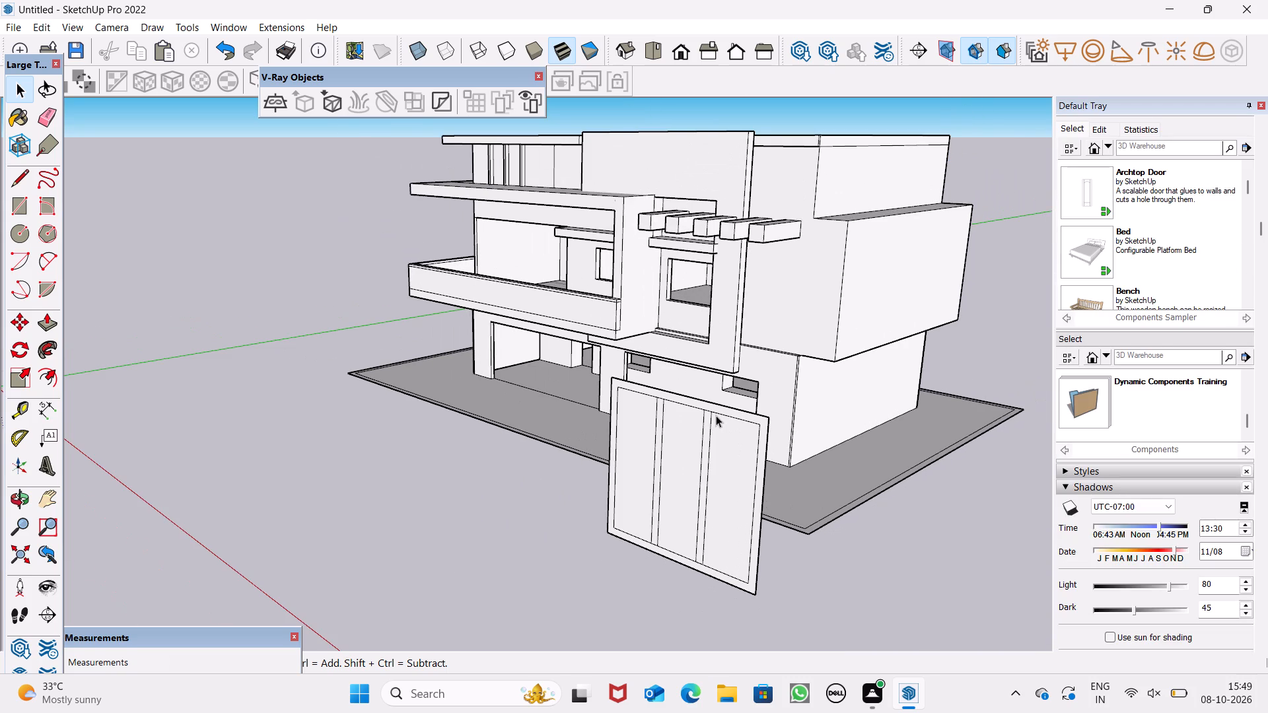
scroll(716, 434, "down", 1)
middle_click_drag(748, 537, 267, 445)
scroll(267, 446, "up", 1)
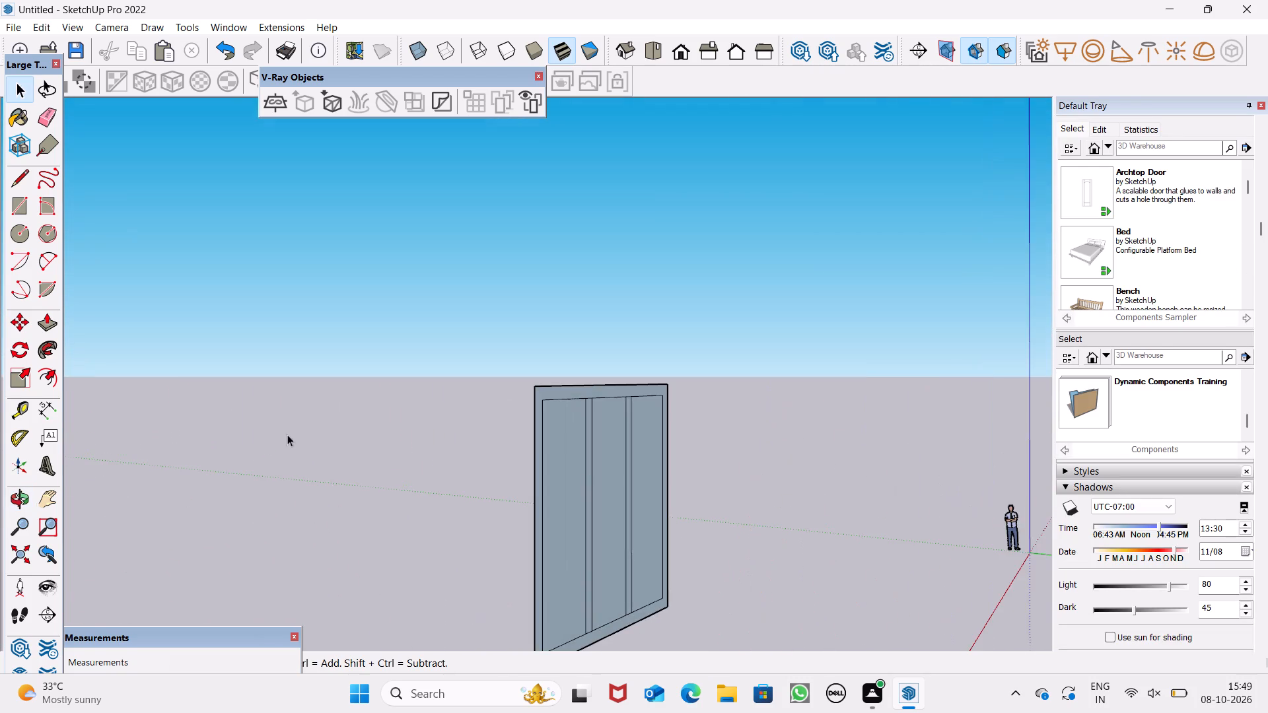
scroll(477, 429, "down", 2)
scroll(663, 574, "up", 3)
scroll(584, 564, "down", 2)
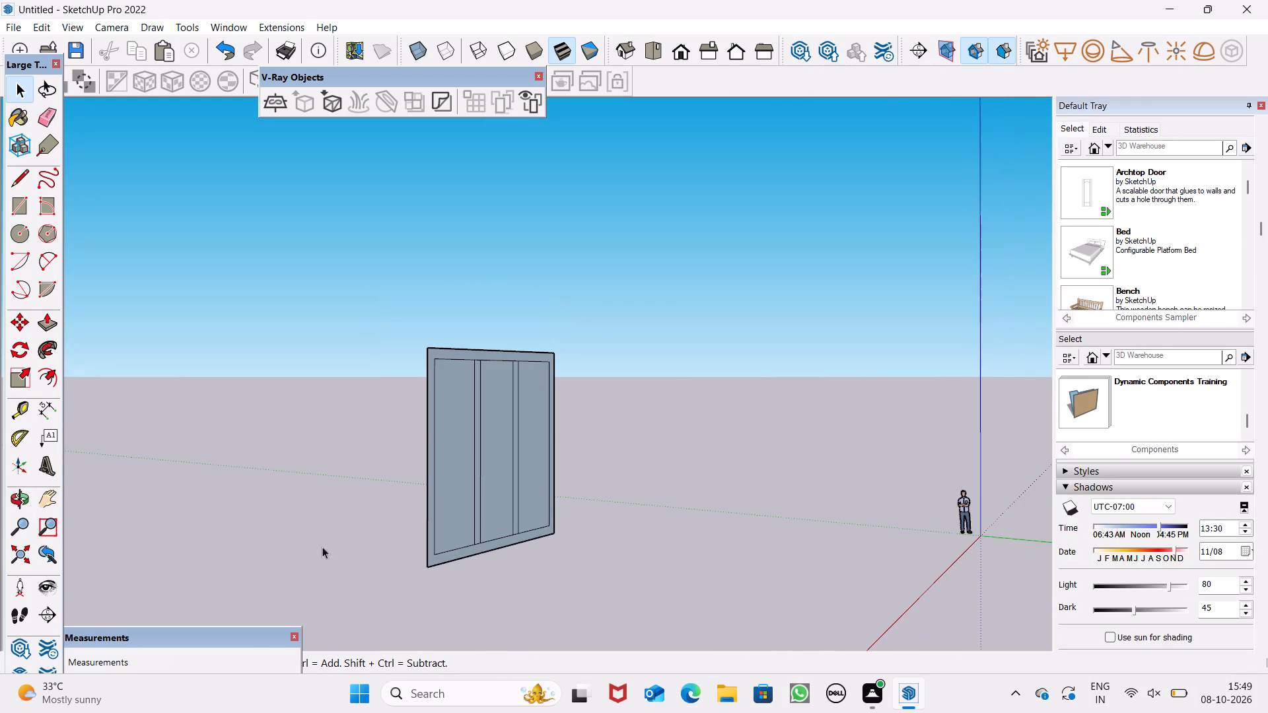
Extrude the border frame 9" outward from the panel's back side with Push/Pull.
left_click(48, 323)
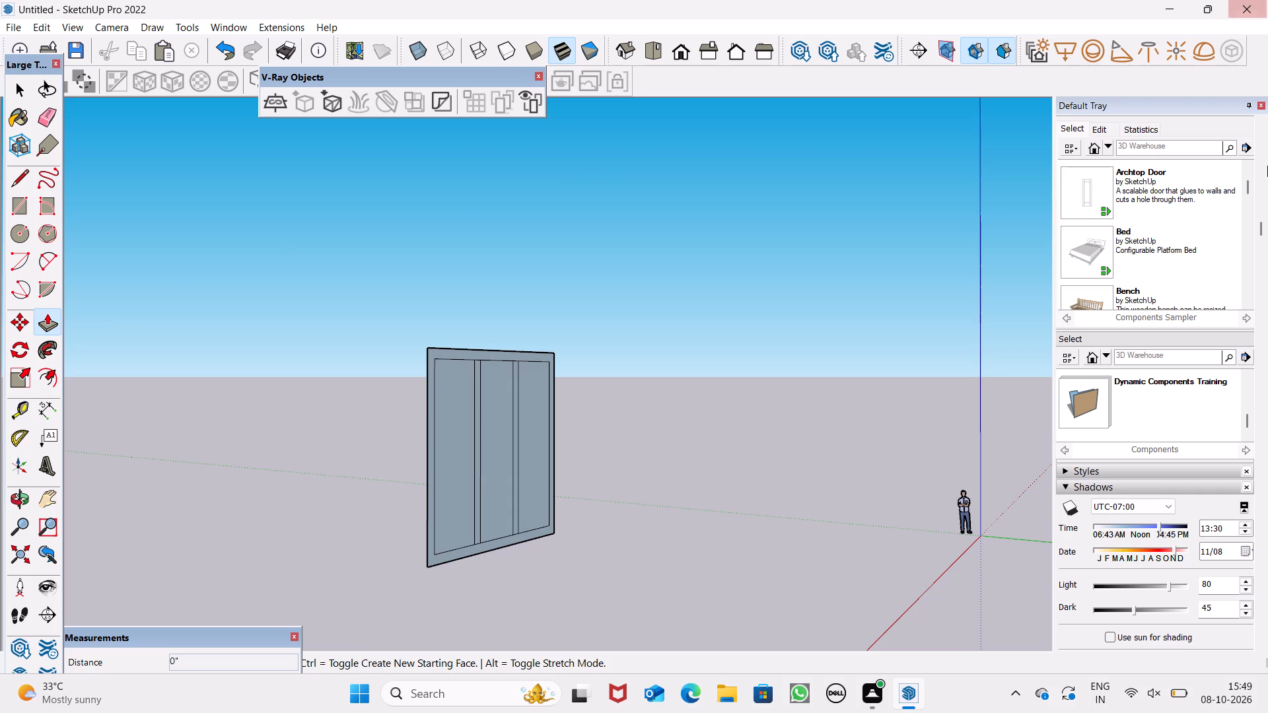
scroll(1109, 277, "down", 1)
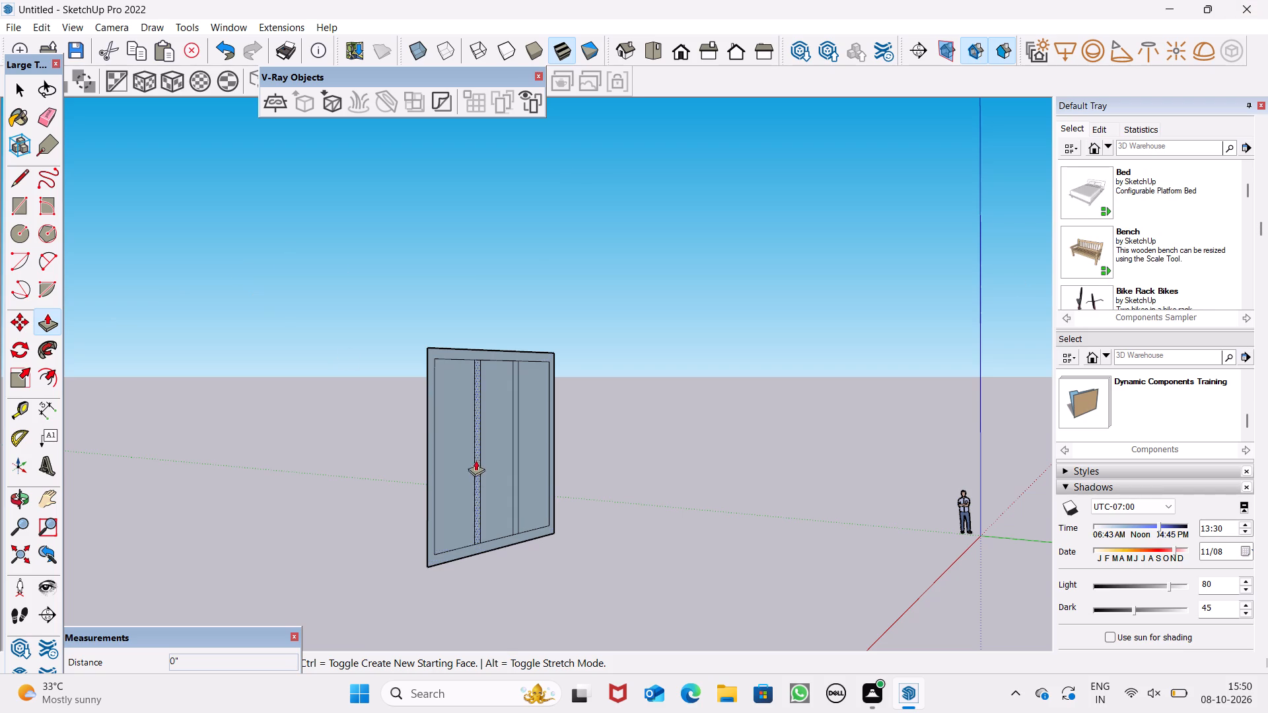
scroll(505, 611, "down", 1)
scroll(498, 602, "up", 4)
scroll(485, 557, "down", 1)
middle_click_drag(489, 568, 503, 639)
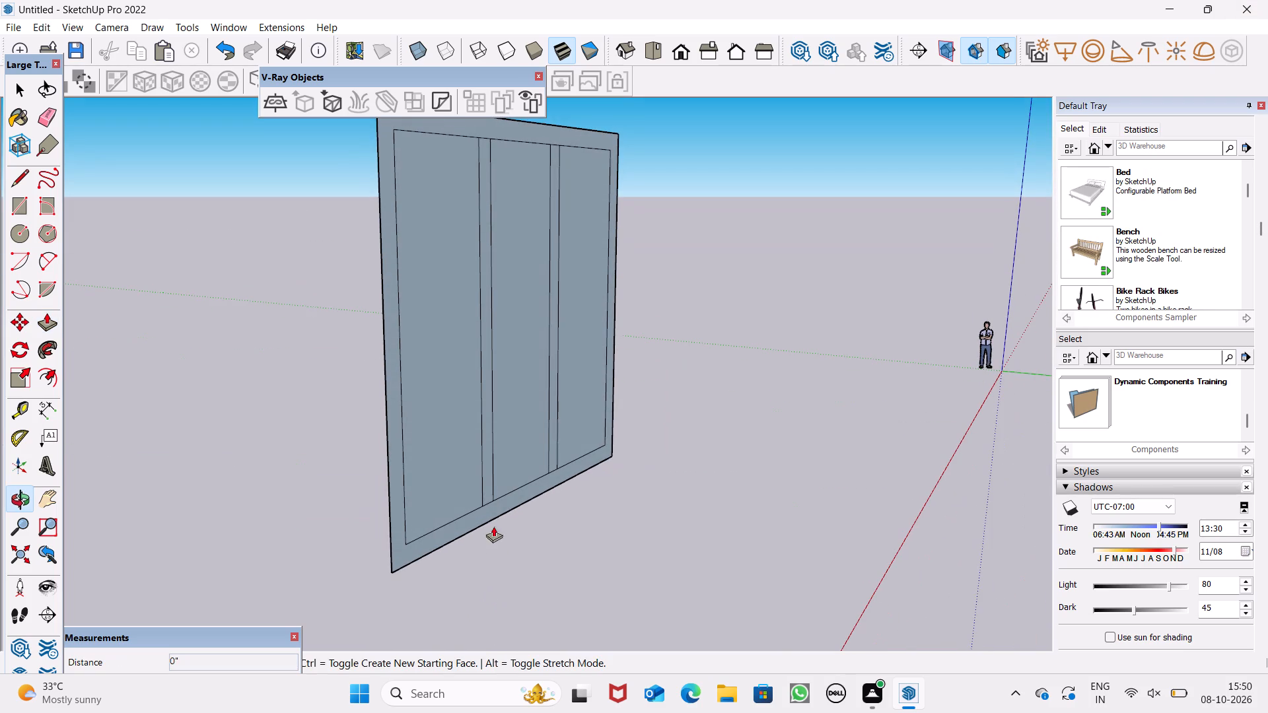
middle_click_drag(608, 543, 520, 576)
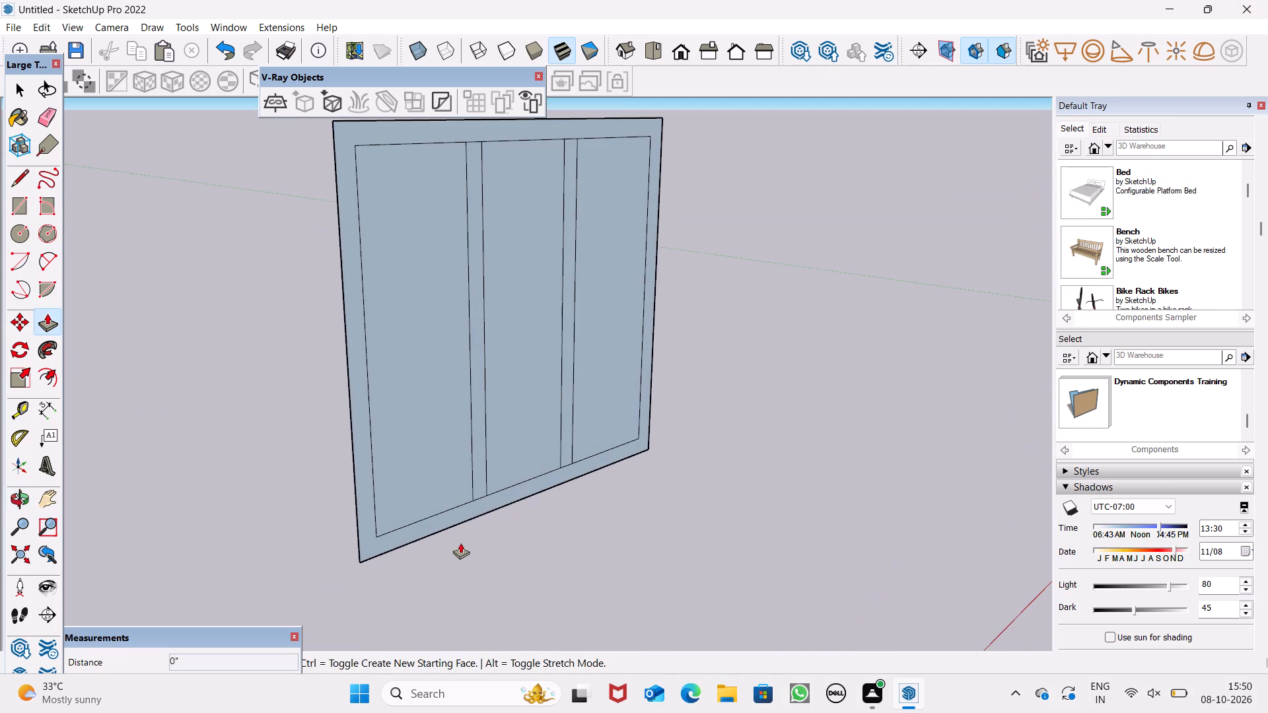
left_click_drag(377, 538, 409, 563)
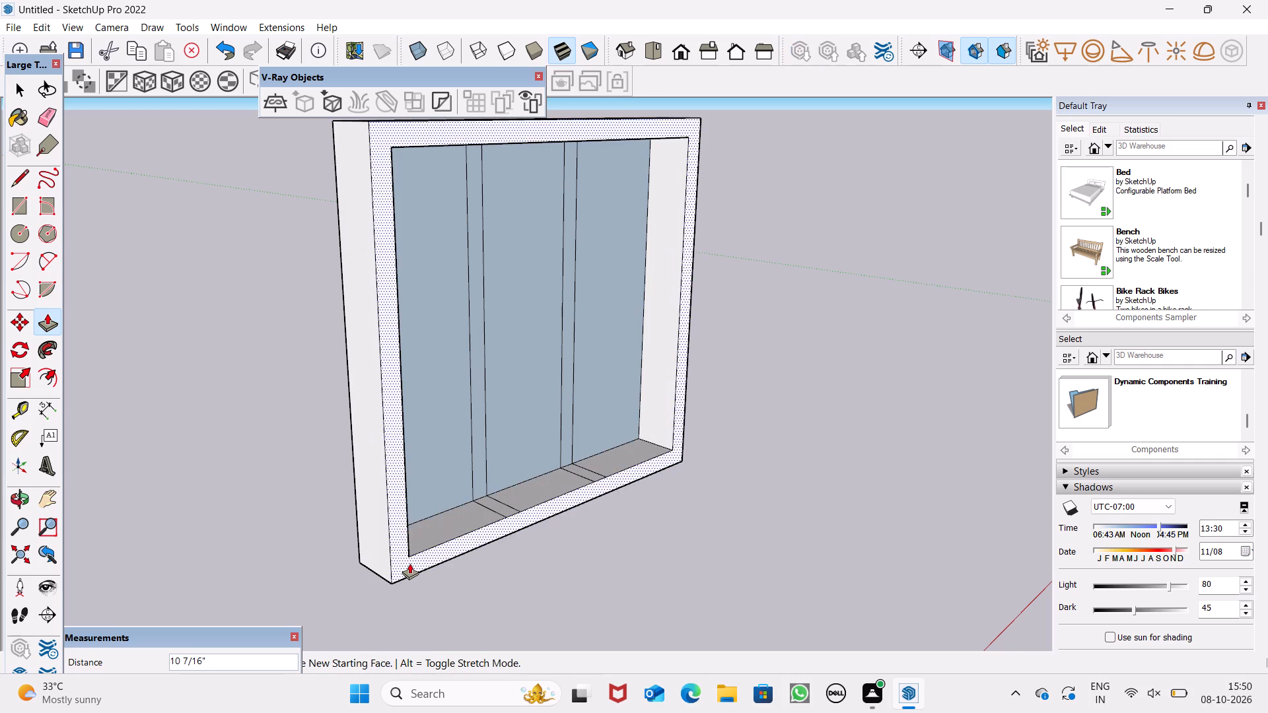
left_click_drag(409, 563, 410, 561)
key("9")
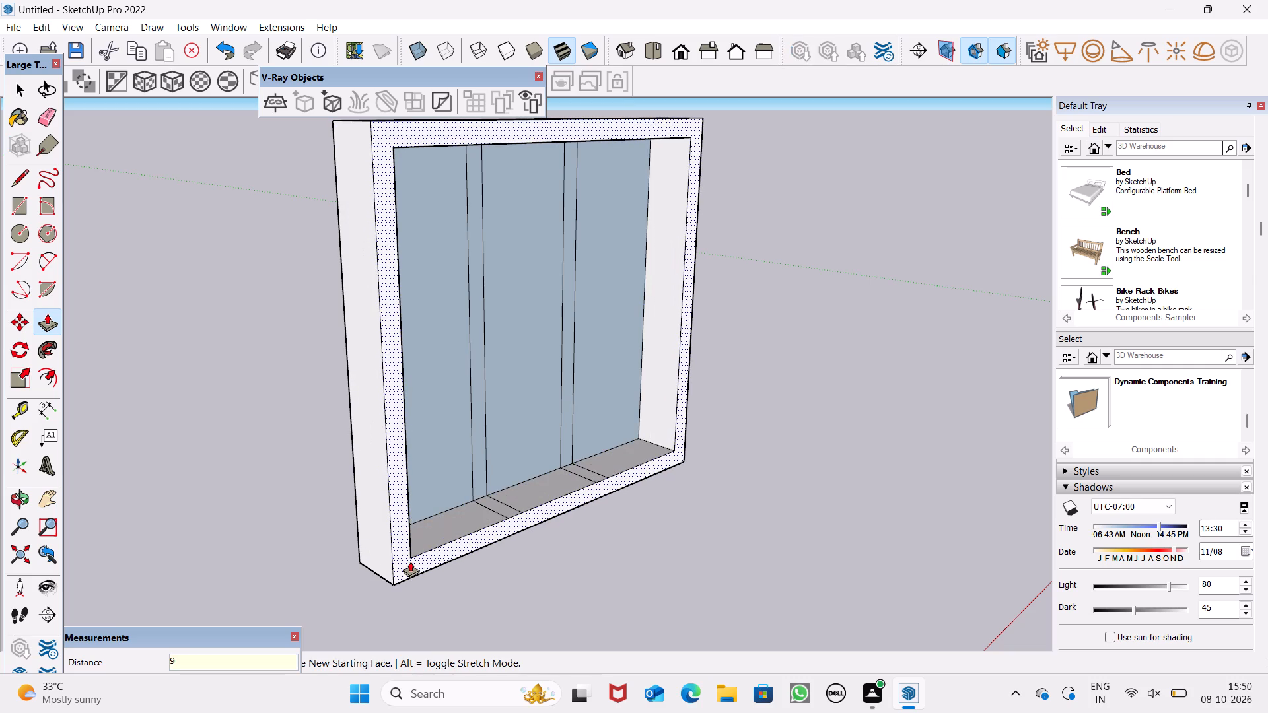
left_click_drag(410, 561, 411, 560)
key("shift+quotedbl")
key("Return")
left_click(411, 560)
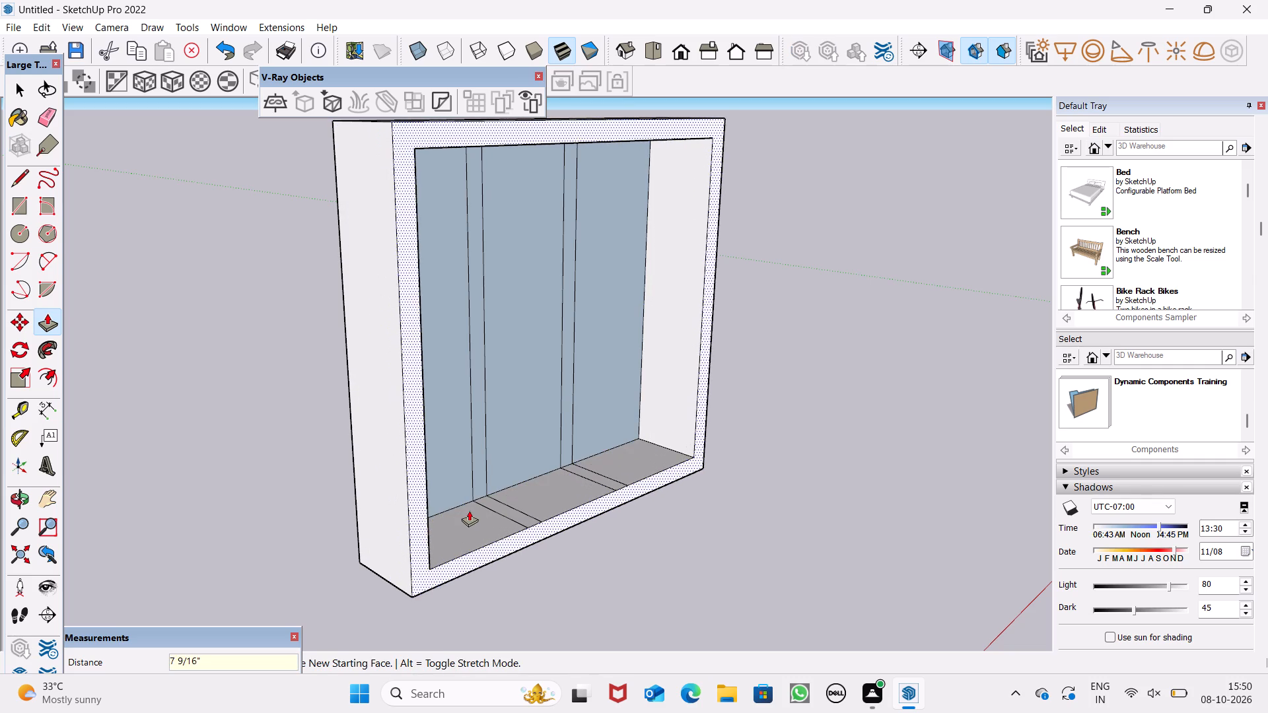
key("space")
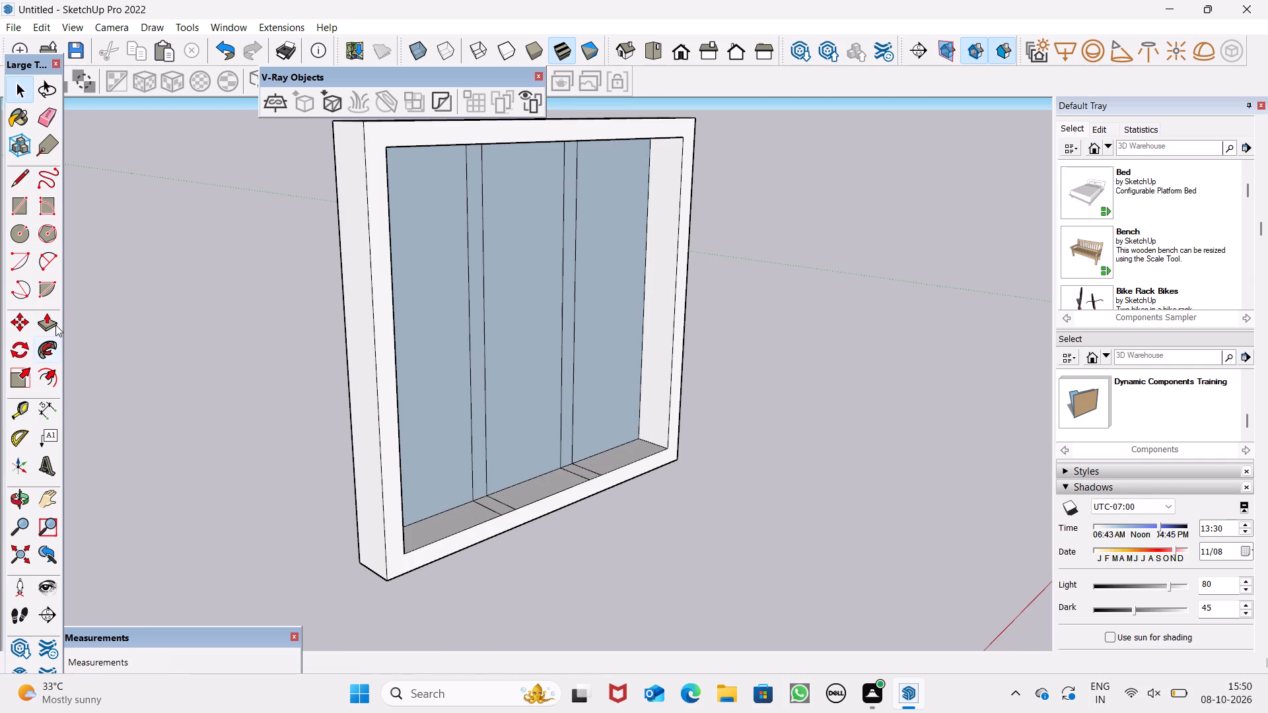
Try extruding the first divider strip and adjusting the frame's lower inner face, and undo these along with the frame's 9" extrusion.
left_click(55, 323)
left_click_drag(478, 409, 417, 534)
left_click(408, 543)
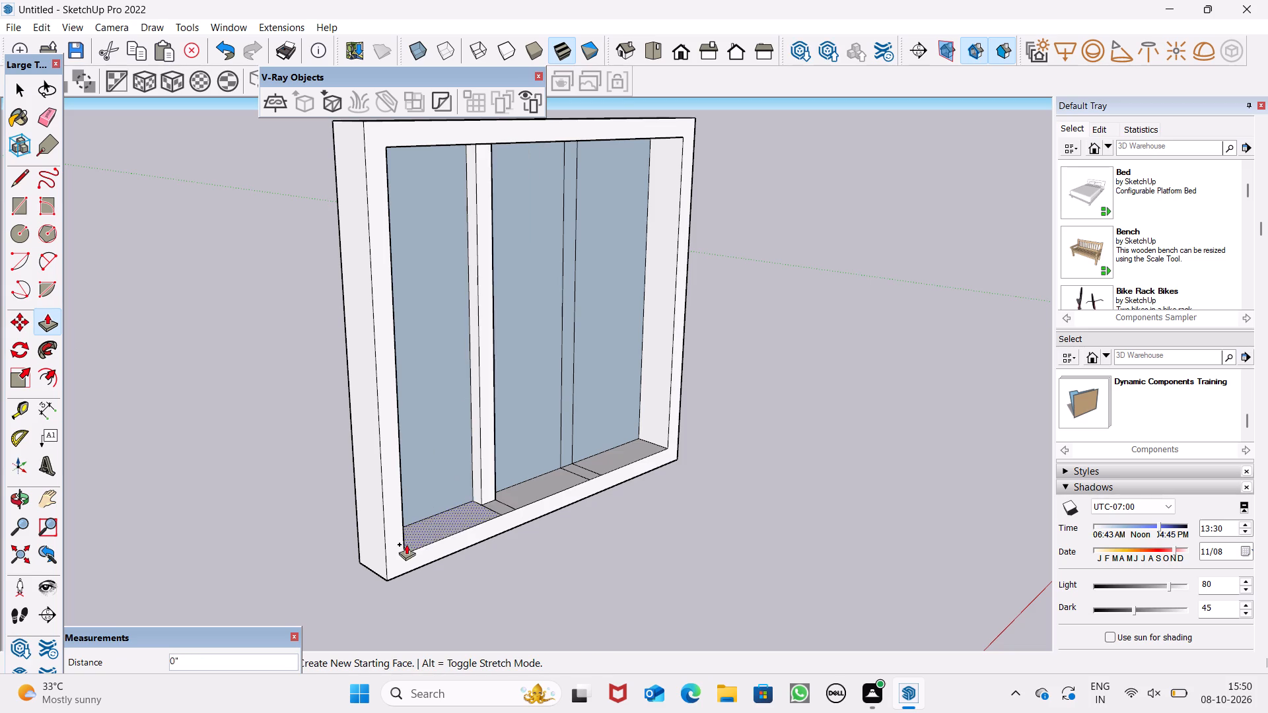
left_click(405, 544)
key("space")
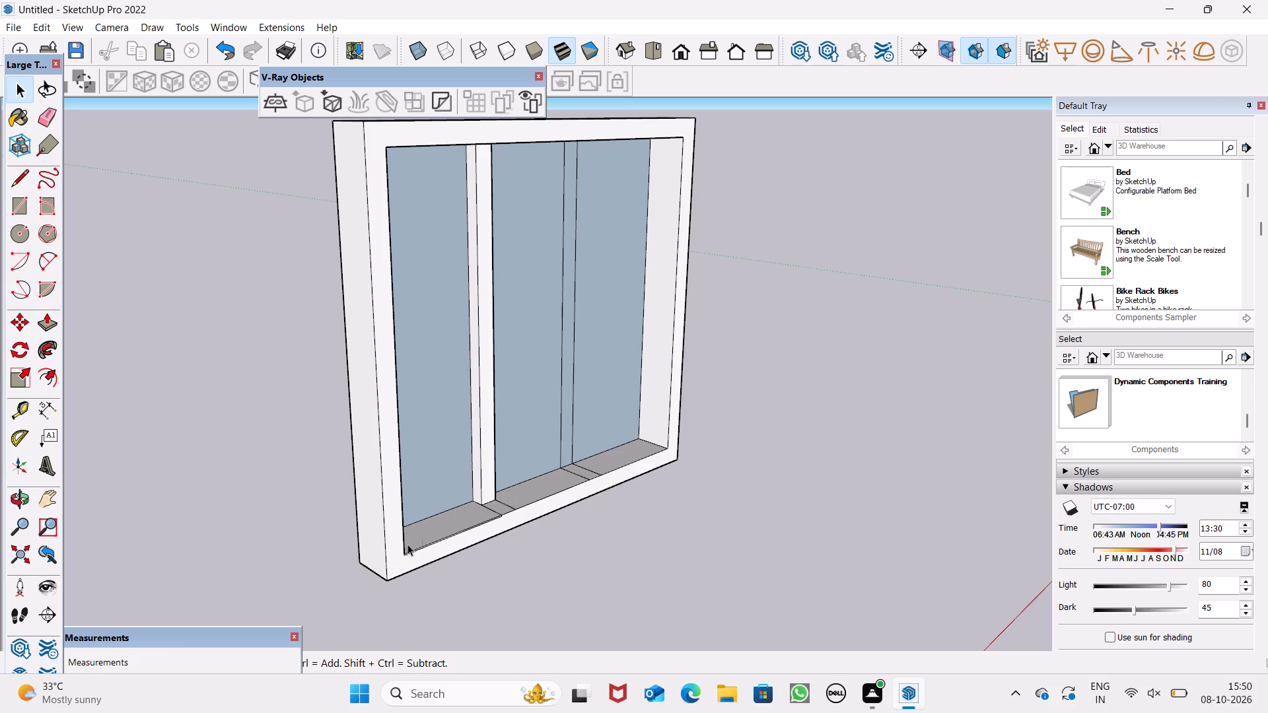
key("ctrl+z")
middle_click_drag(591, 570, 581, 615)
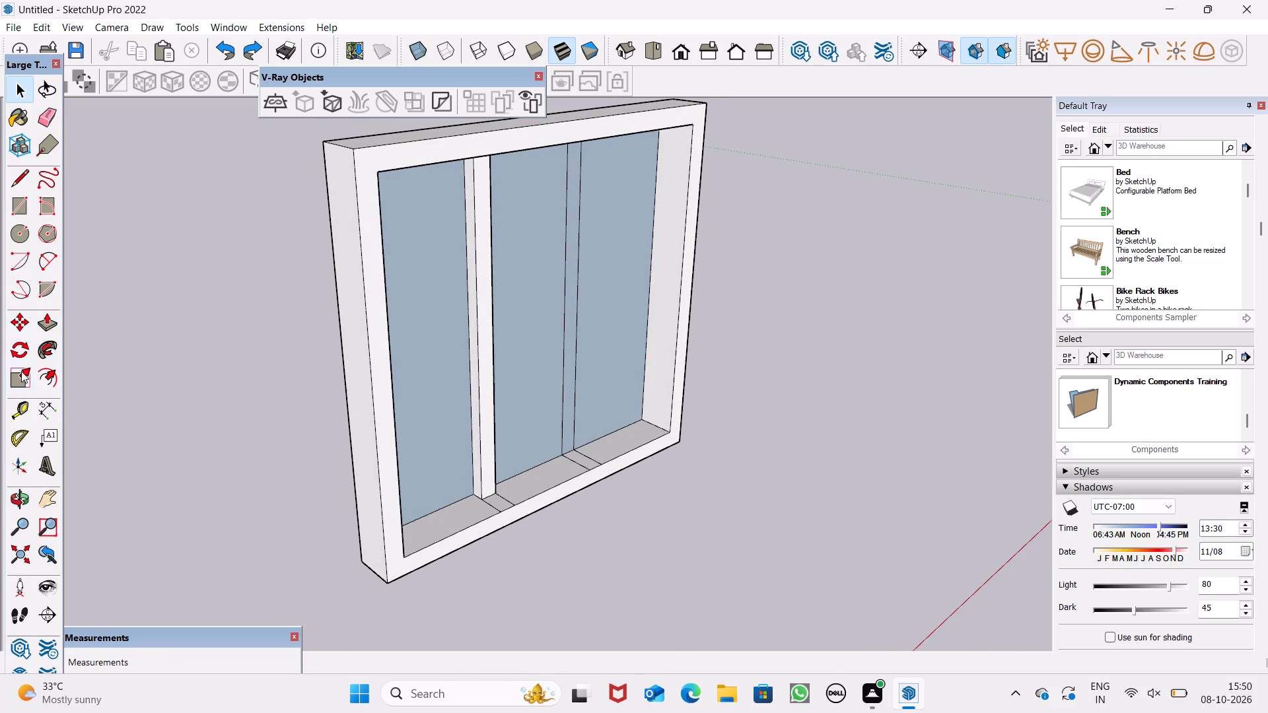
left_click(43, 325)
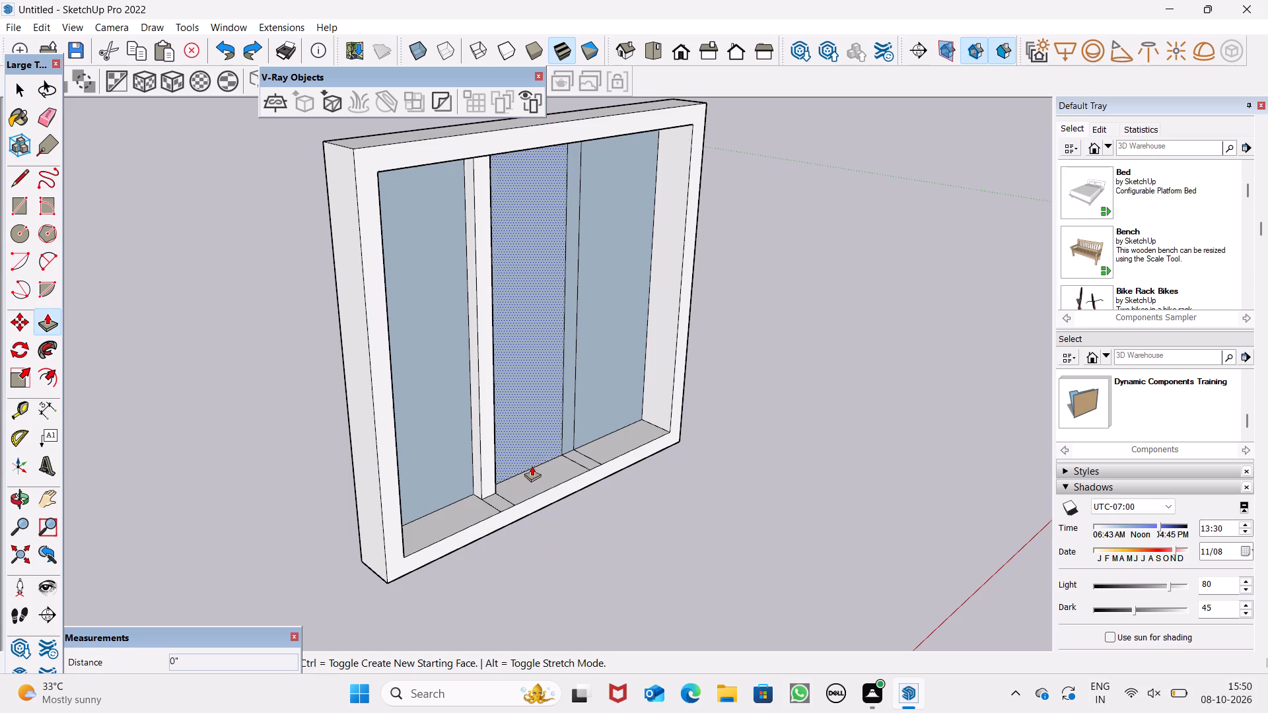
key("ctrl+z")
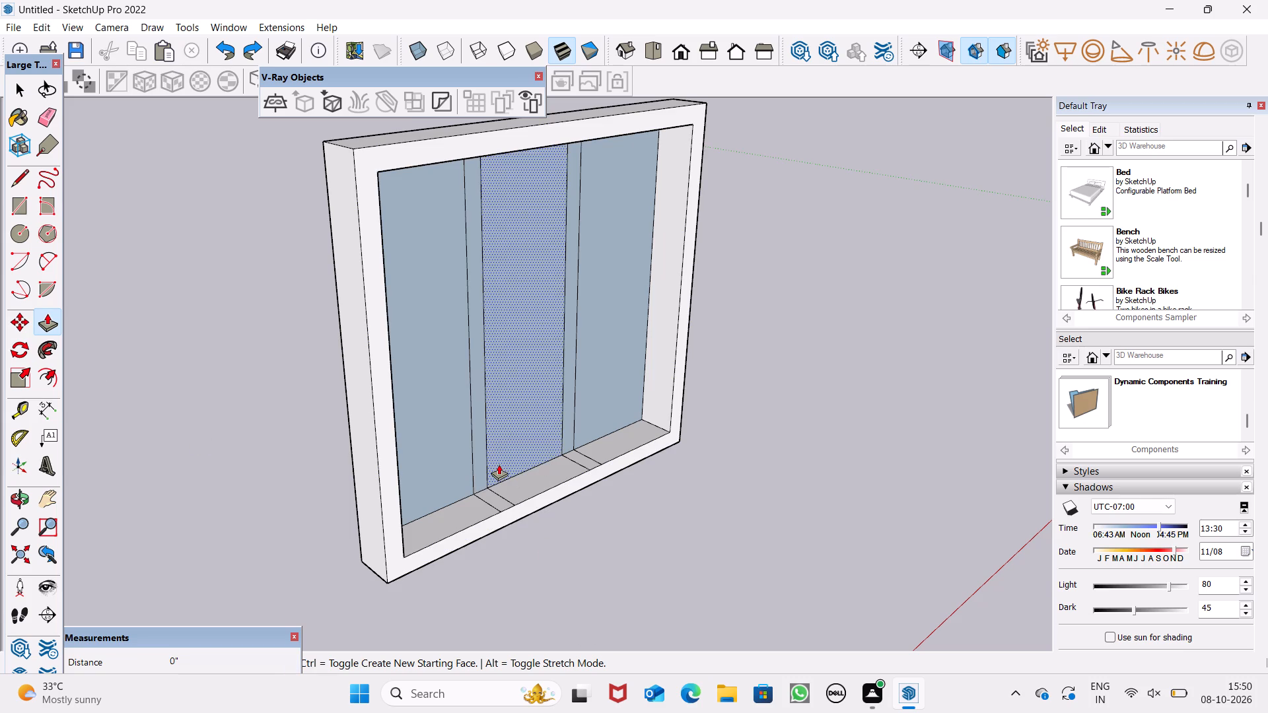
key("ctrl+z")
Extrude the border frame 6" outward from the panel's back side with Push/Pull.
left_click_drag(363, 492, 364, 492, "ctrl")
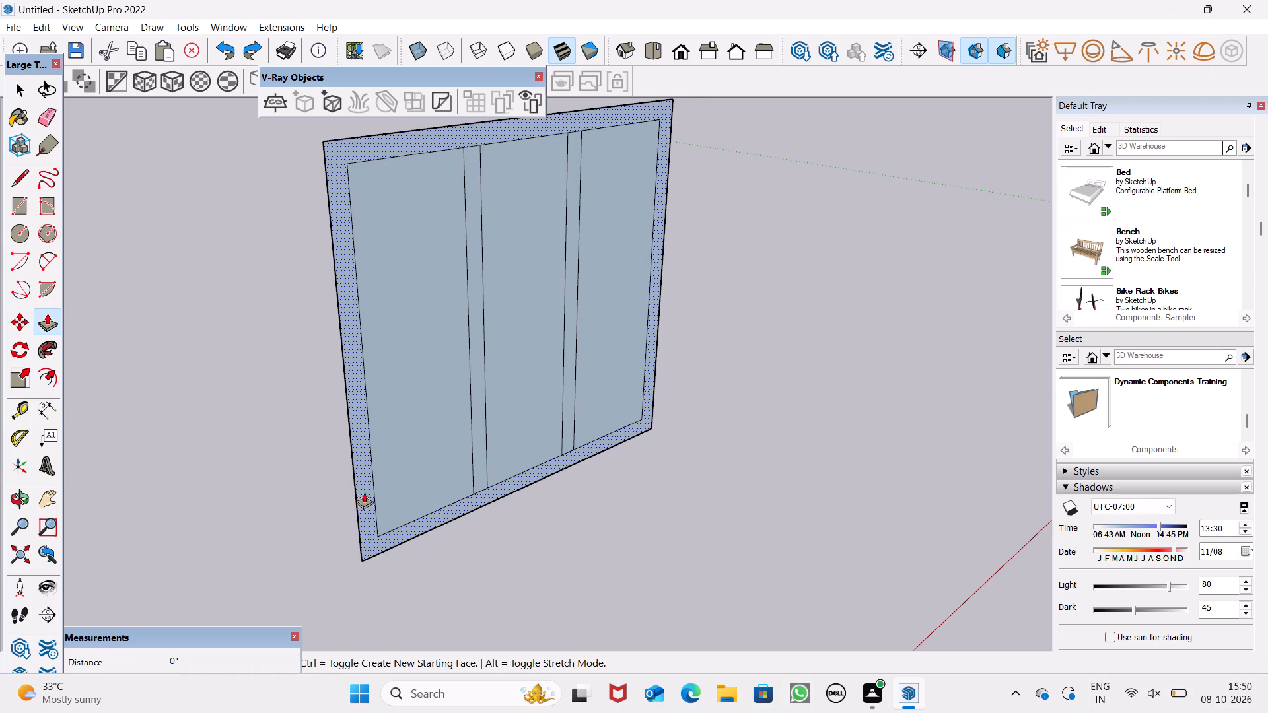
left_click_drag(364, 492, 385, 502, "ctrl")
key("6")
key("shift+quotedbl")
key("Return")
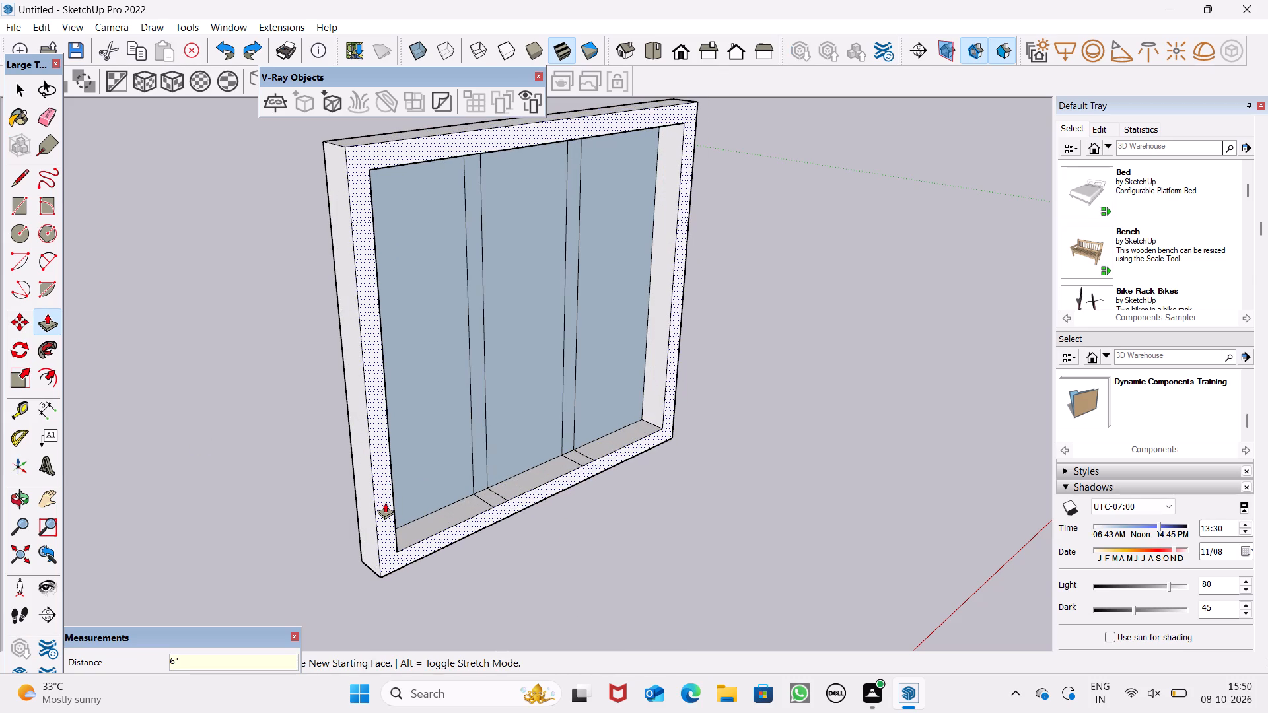
left_click_drag(385, 502, 386, 502, "ctrl")
Extrude both vertical divider strips 6" so they sit flush with the border frame.
left_click_drag(479, 461, 477, 488)
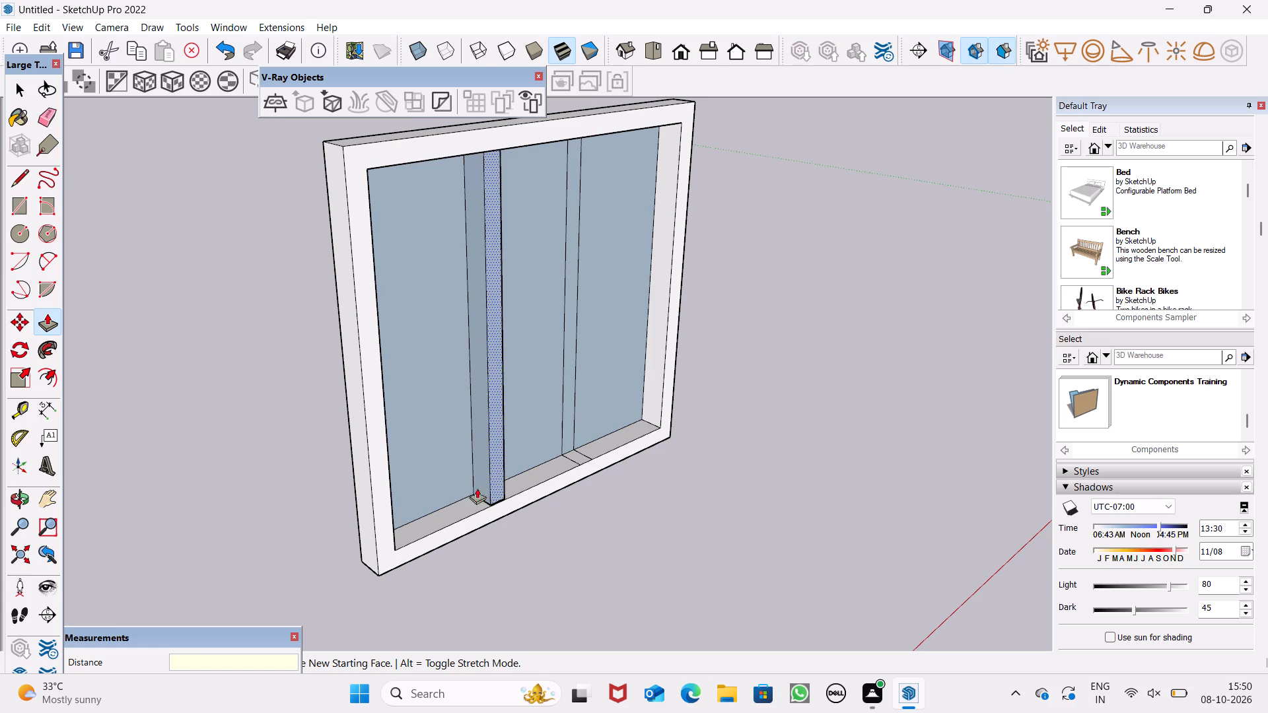
left_click_drag(477, 488, 473, 526)
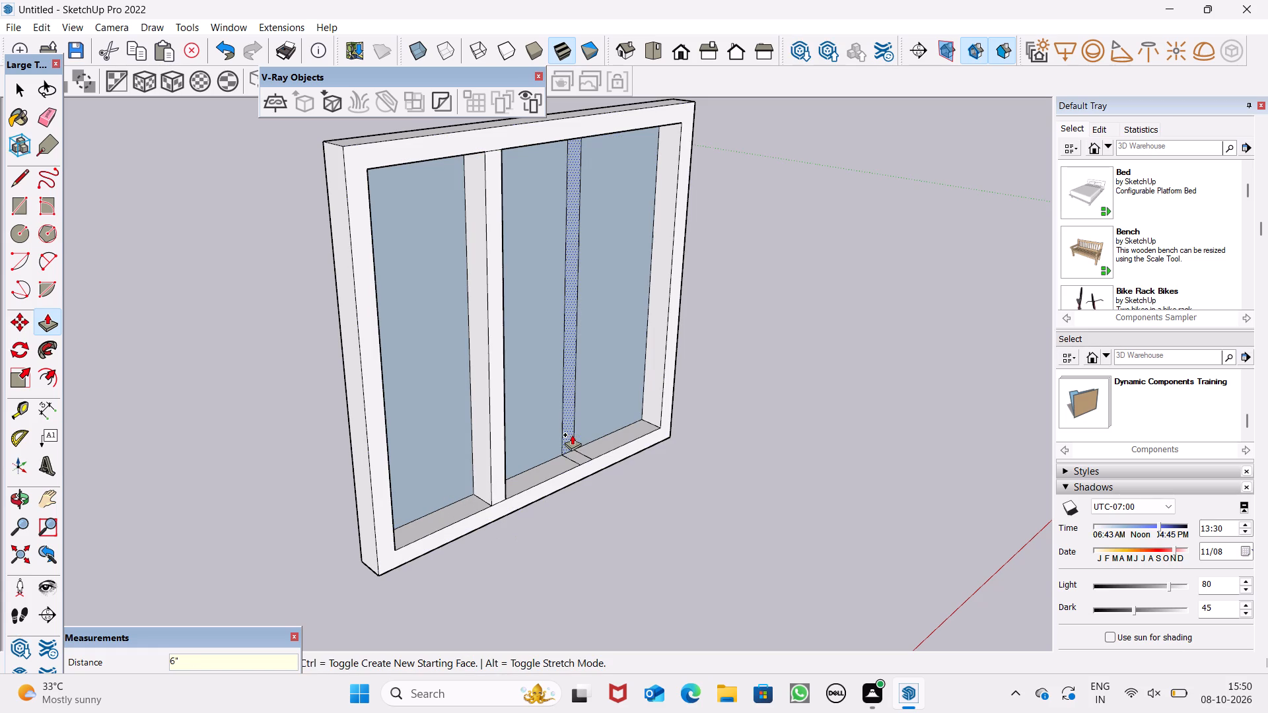
left_click_drag(570, 434, 565, 478)
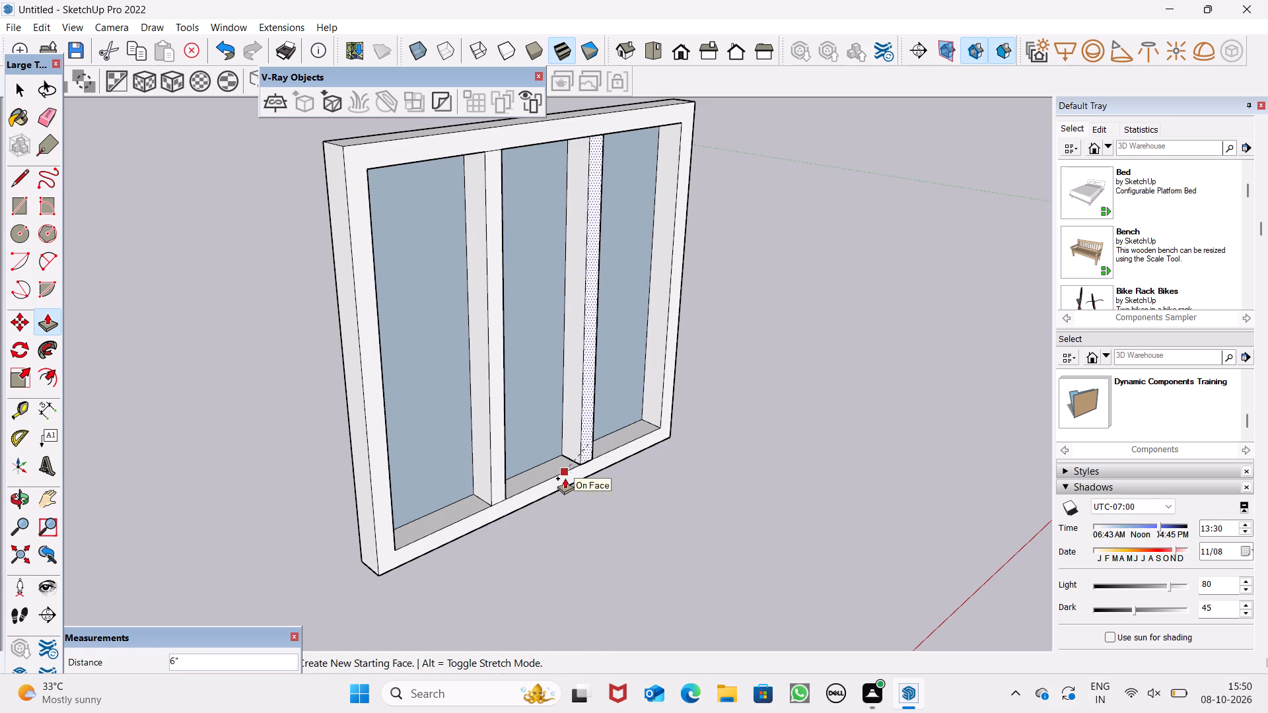
Erase the two short edges where the divider strips meet the top border on the window's flat front face.
left_click_drag(565, 478, 563, 478)
key("space")
scroll(559, 480, "down", 7)
middle_click_drag(571, 483, 1082, 487)
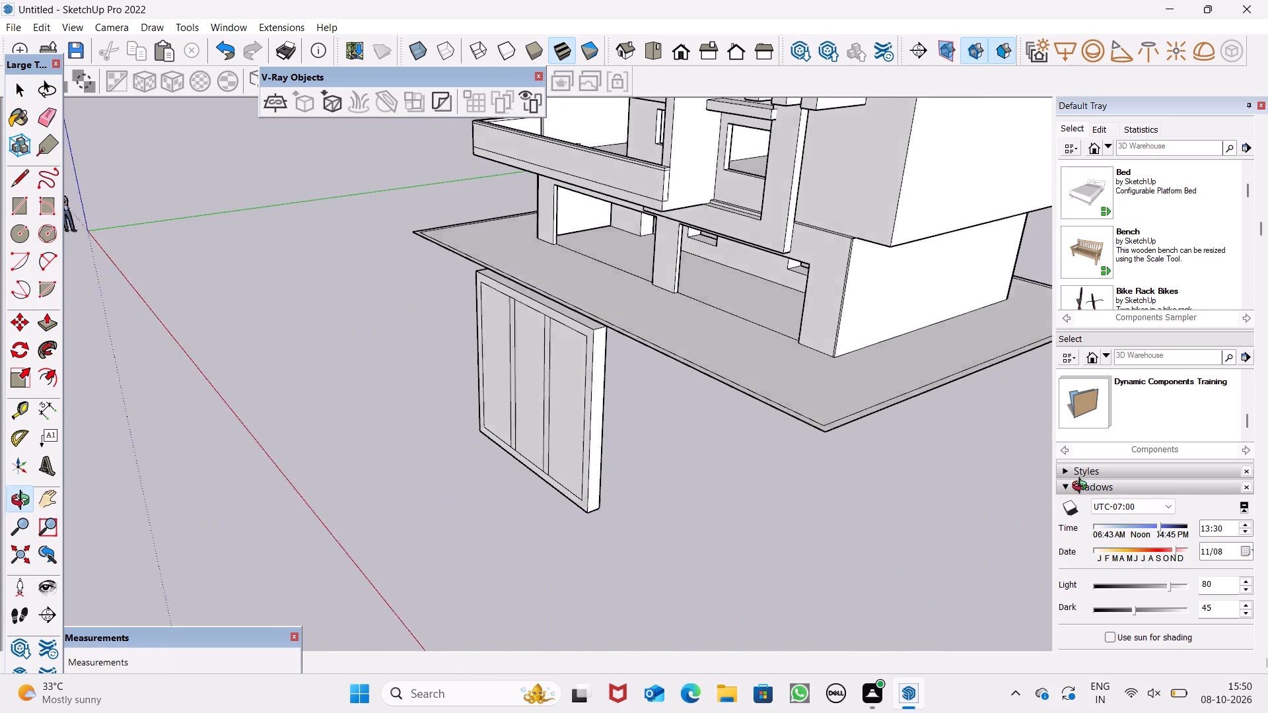
middle_click_drag(1082, 487, 1083, 485)
scroll(831, 454, "down", 3)
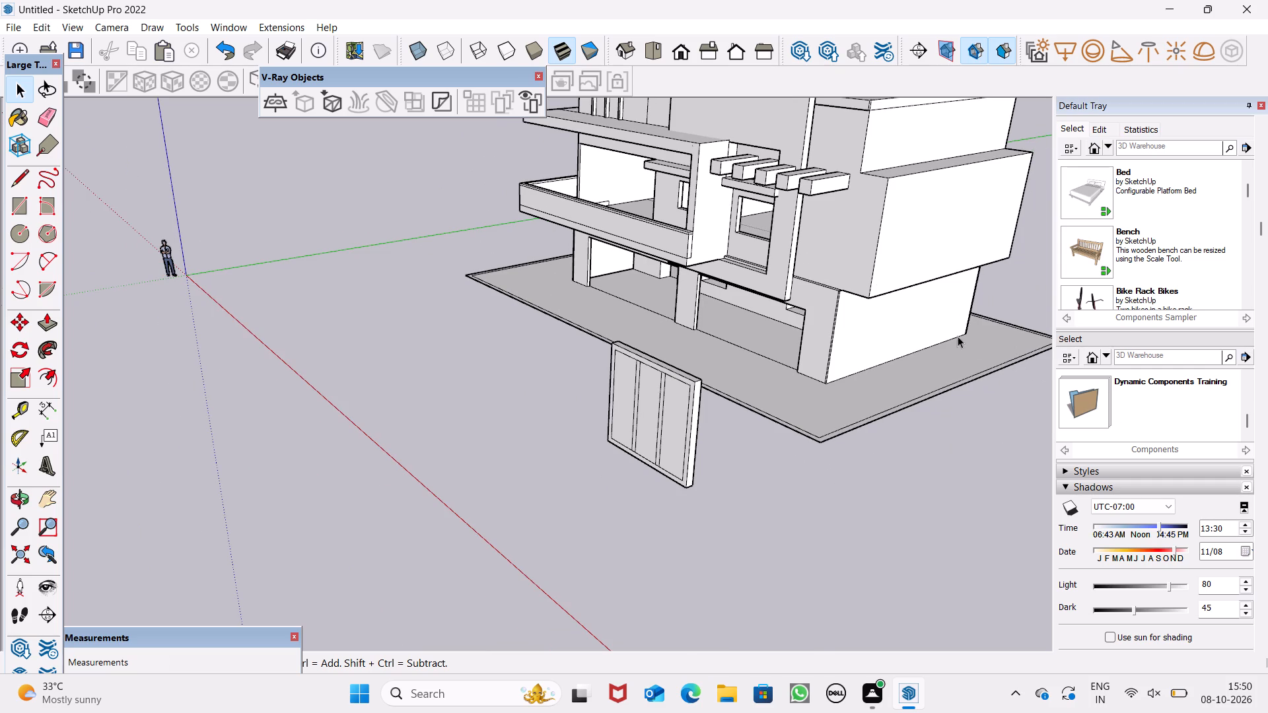
scroll(956, 331, "down", 2)
middle_click_drag(1067, 385, 945, 382)
middle_click_drag(806, 385, 948, 433)
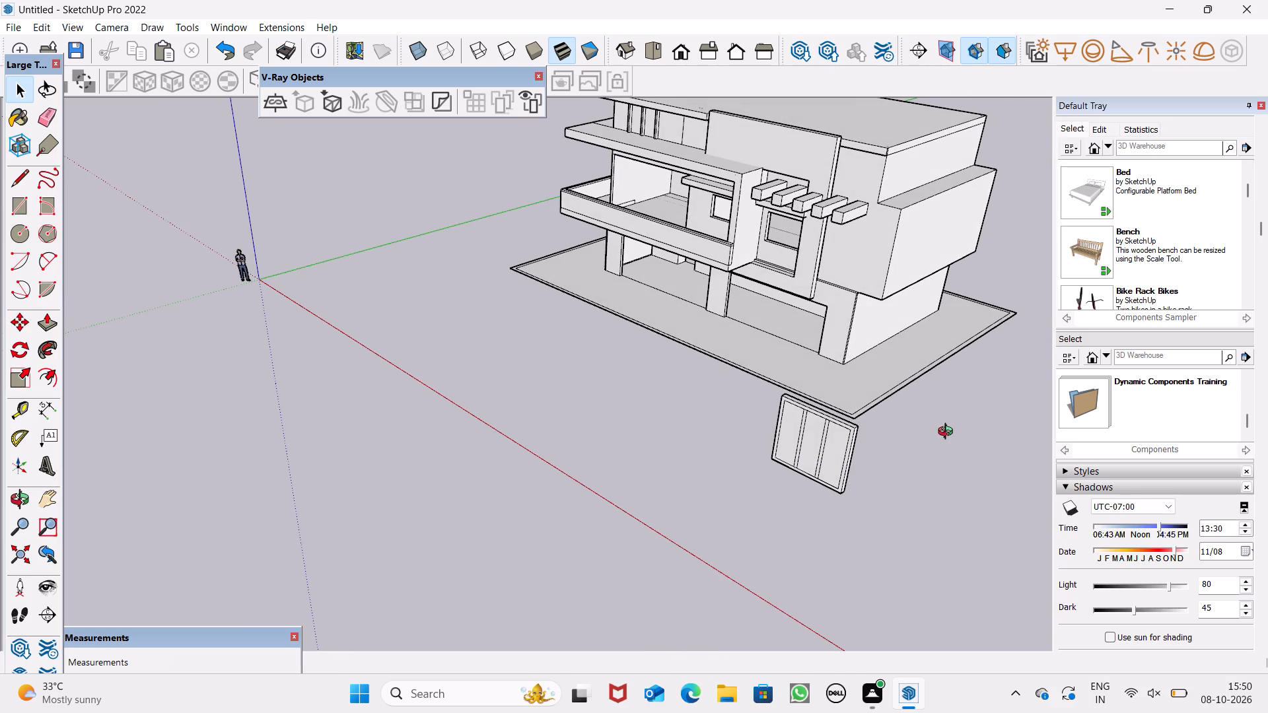
middle_click_drag(948, 433, 950, 434)
scroll(910, 391, "up", 5)
scroll(486, 394, "up", 1)
scroll(400, 408, "down", 1)
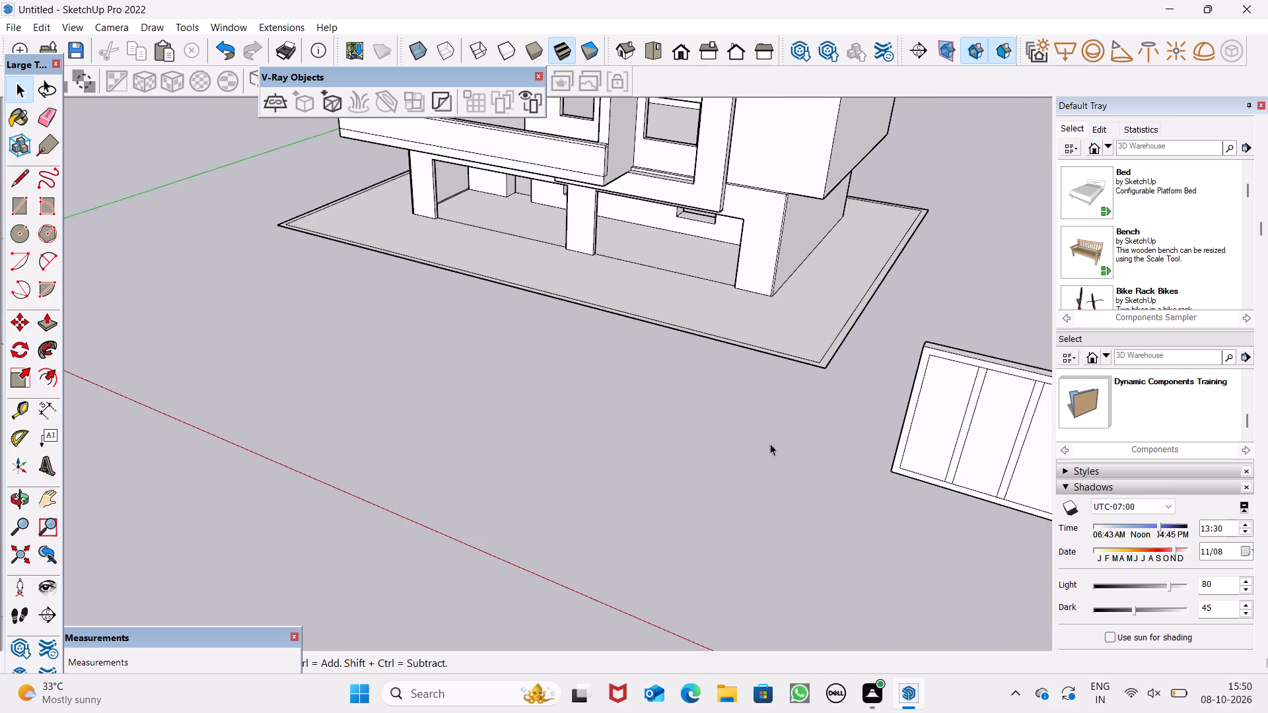
scroll(898, 444, "up", 1)
scroll(626, 368, "down", 3)
scroll(830, 373, "up", 4)
middle_click_drag(888, 416, 927, 339)
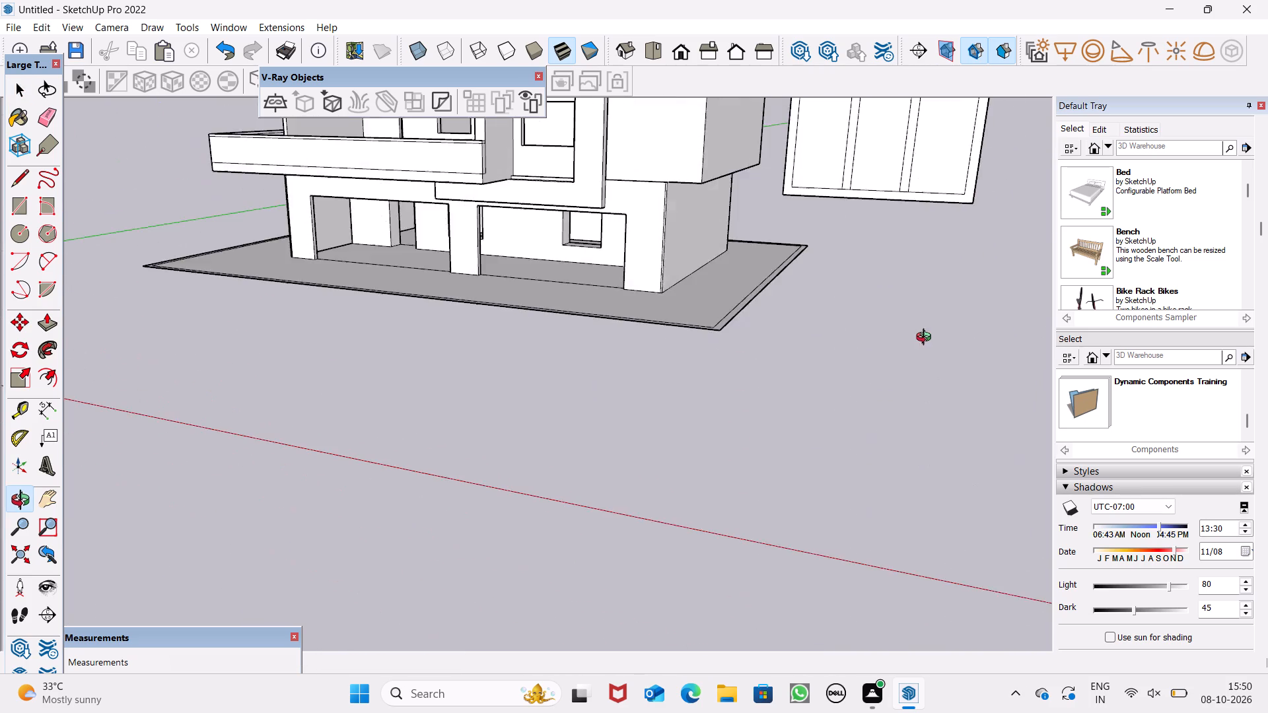
middle_click_drag(927, 339, 886, 382)
scroll(752, 324, "down", 1)
middle_click_drag(871, 347, 891, 360)
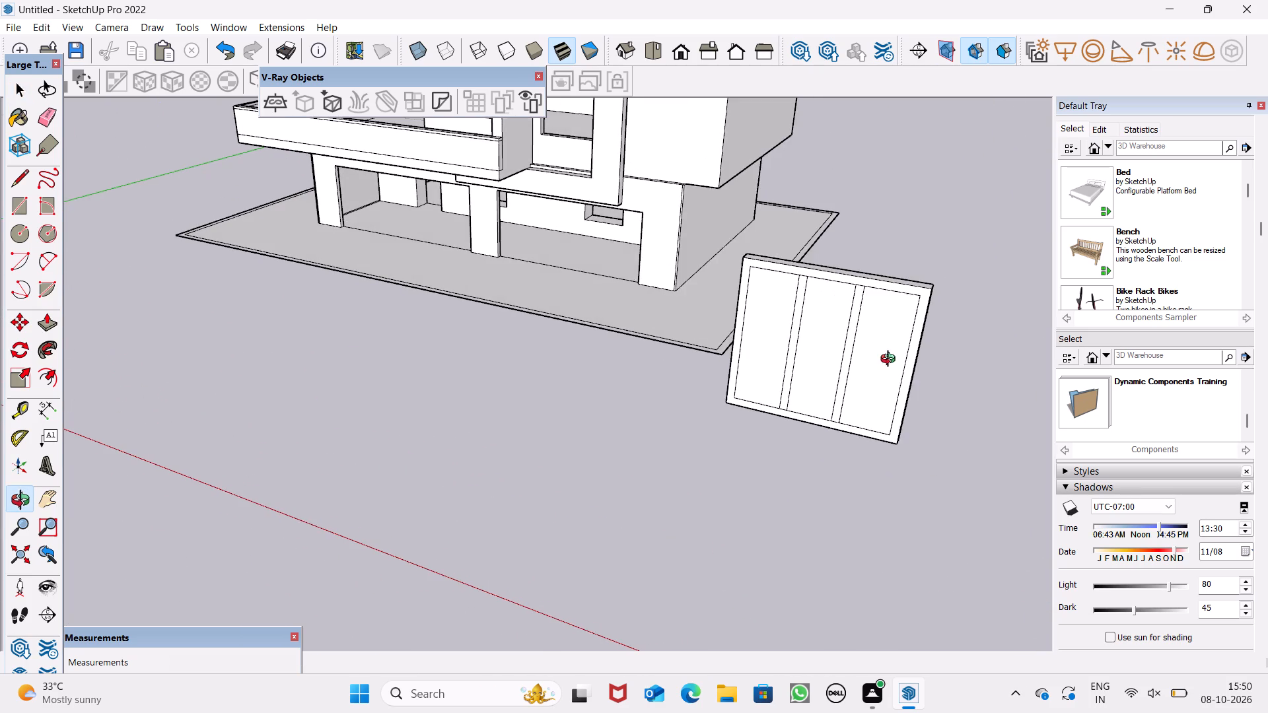
middle_click_drag(891, 360, 892, 361)
scroll(970, 335, "up", 2)
scroll(970, 335, "down", 1)
scroll(970, 332, "up", 3)
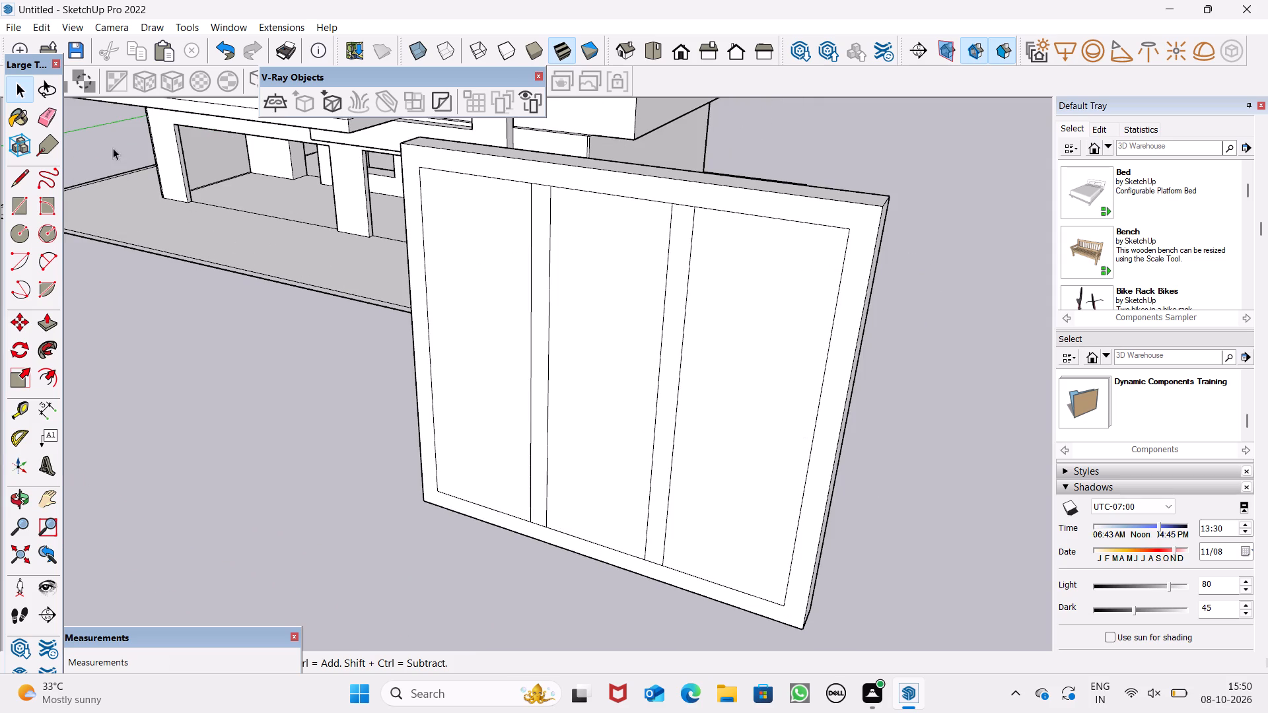
left_click(45, 121)
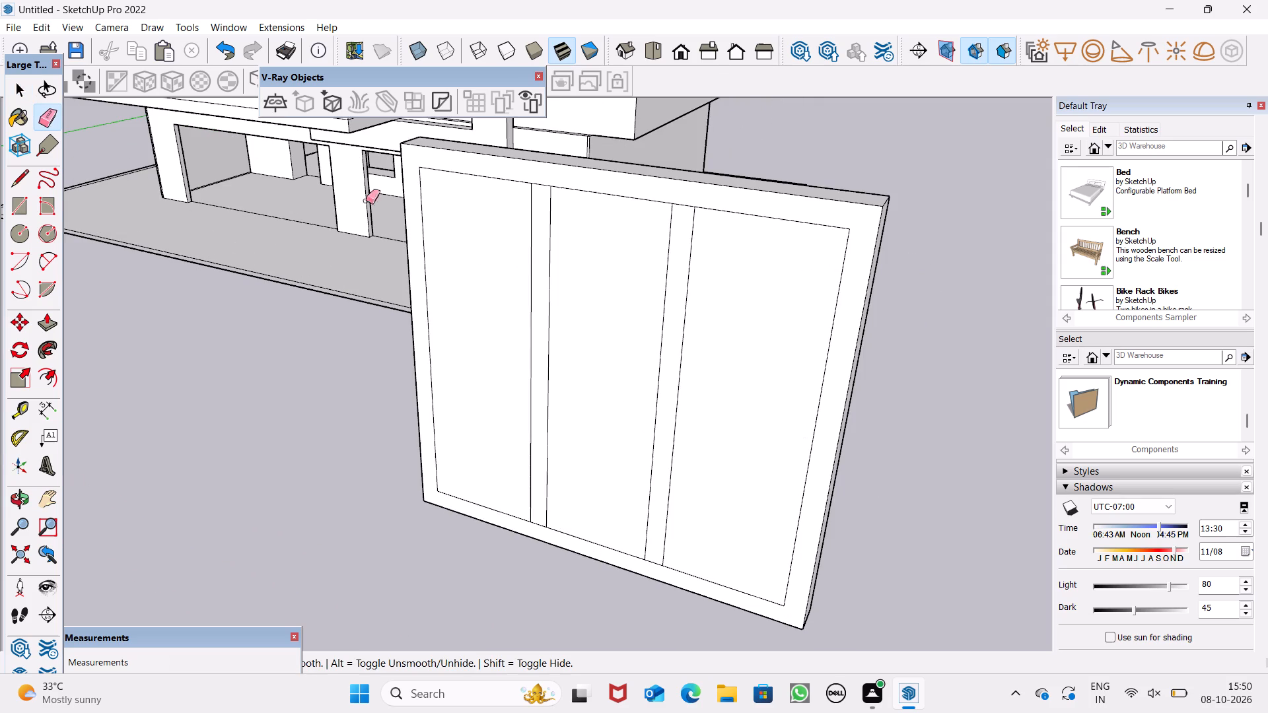
scroll(547, 180, "up", 4)
left_click_drag(535, 181, 538, 187)
scroll(509, 178, "down", 2)
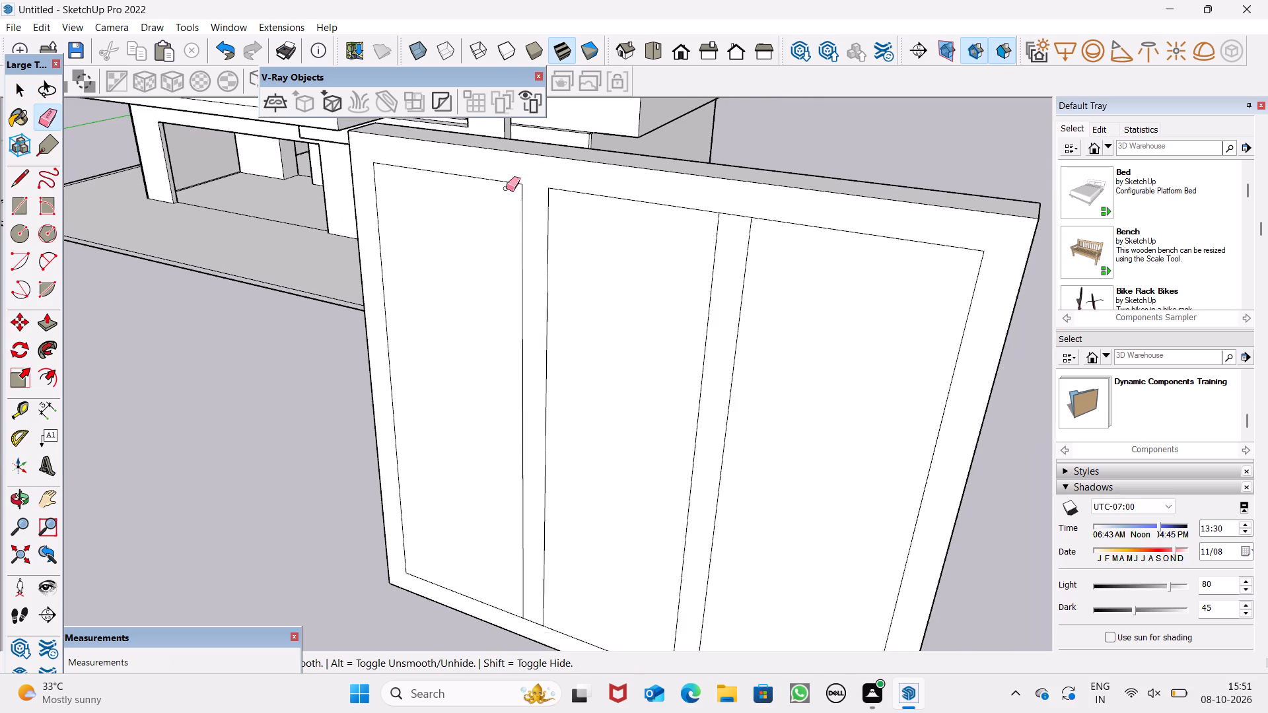
scroll(506, 188, "down", 1)
scroll(684, 213, "up", 3)
left_click(697, 204)
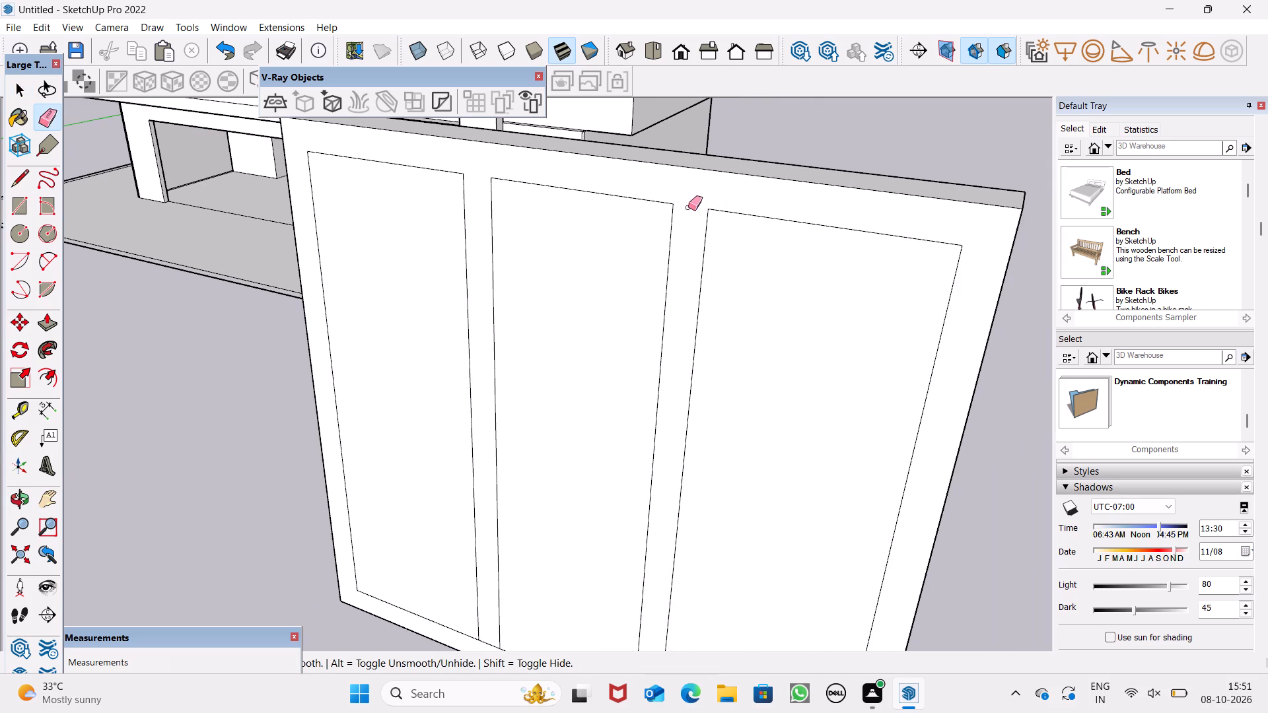
Erase the two short edges where the divider strips meet the bottom border on the window's flat front face.
scroll(650, 163, "down", 4)
middle_click_drag(645, 439, 691, 222)
scroll(691, 225, "up", 1)
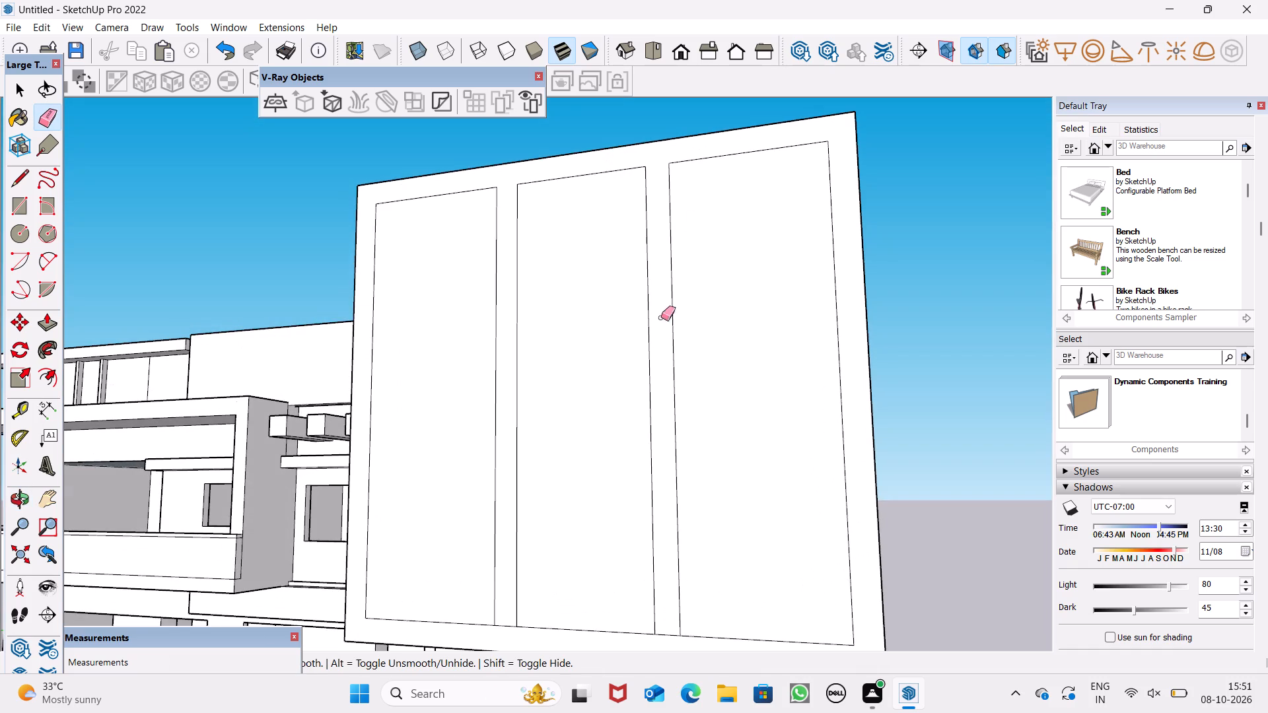
scroll(636, 386, "down", 2)
scroll(669, 611, "up", 3)
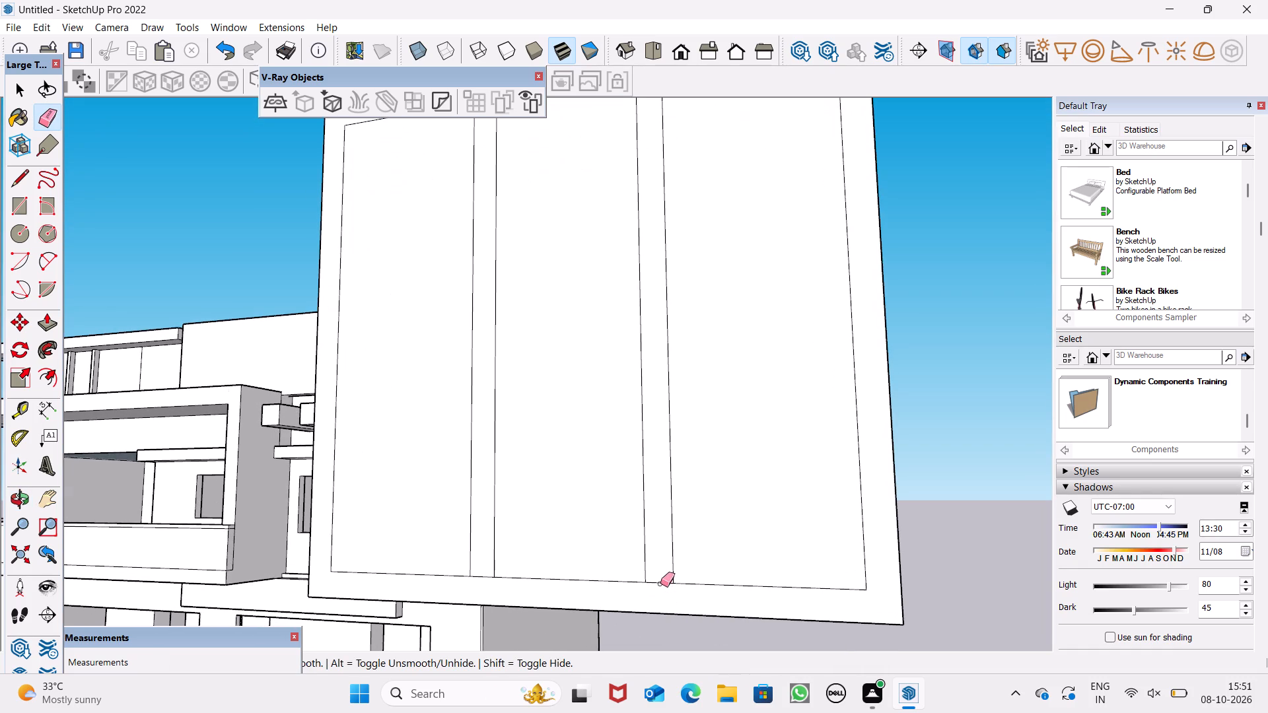
left_click(660, 584)
left_click(489, 576)
scroll(509, 558, "up", 1)
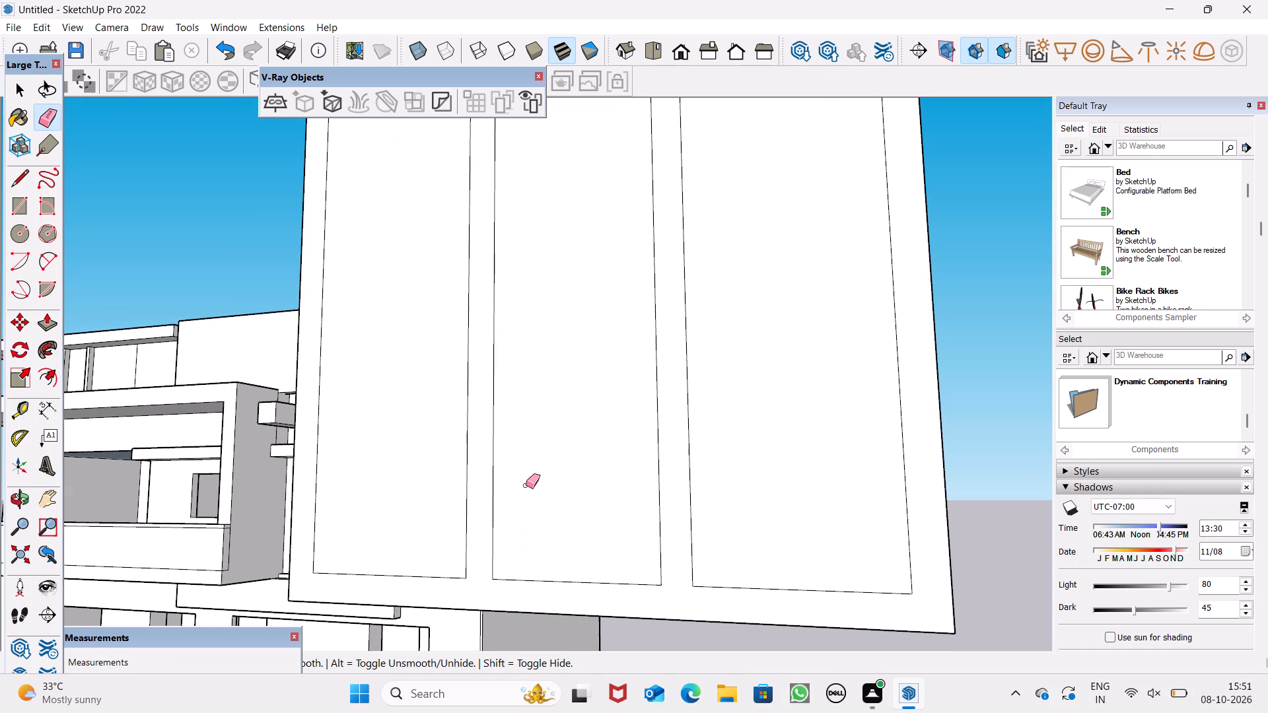
key("space")
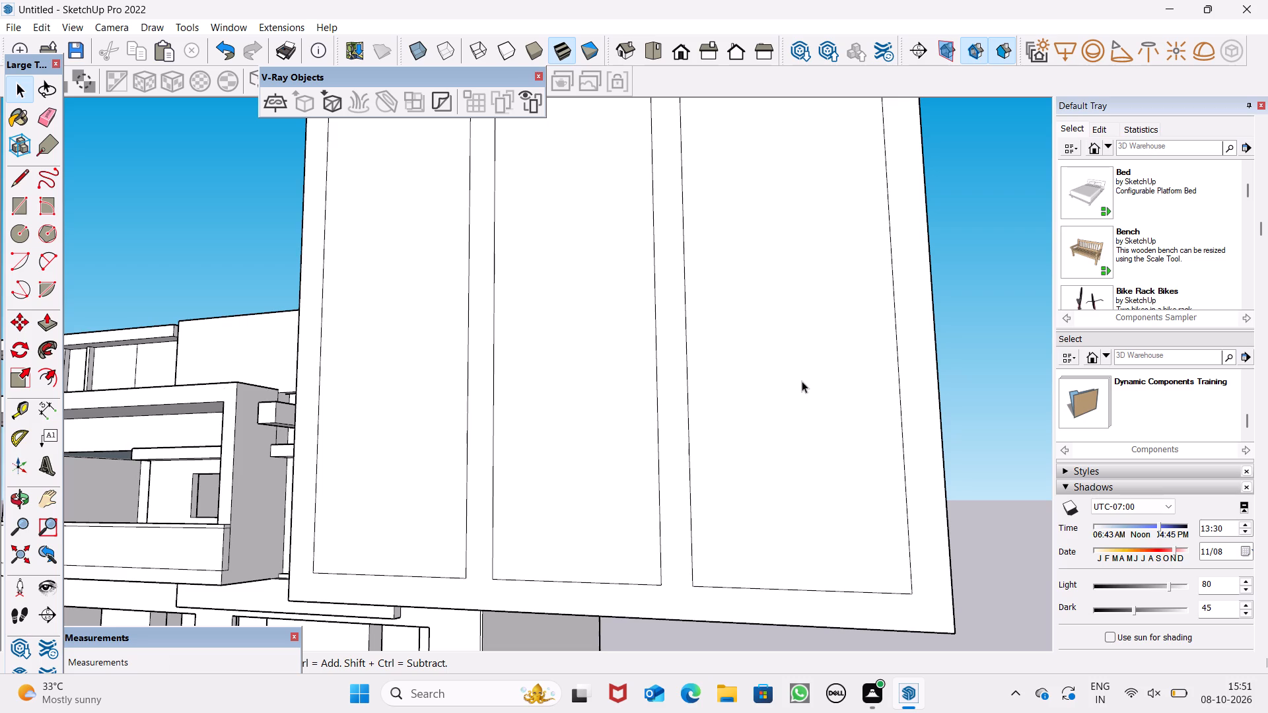
Paint the joined frame and divider face on the window's flat front dark brown with Color C08.
scroll(914, 386, "down", 1)
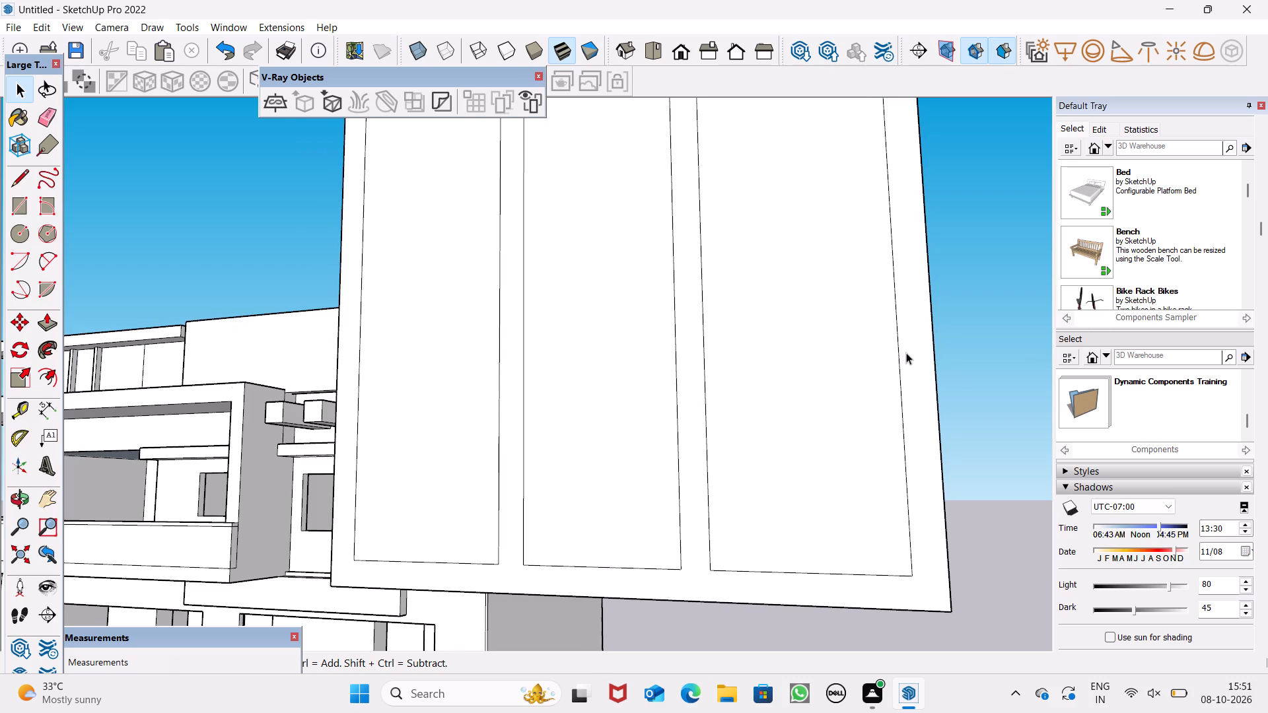
scroll(859, 426, "down", 9)
scroll(884, 485, "down", 4)
middle_click_drag(935, 424, 893, 405)
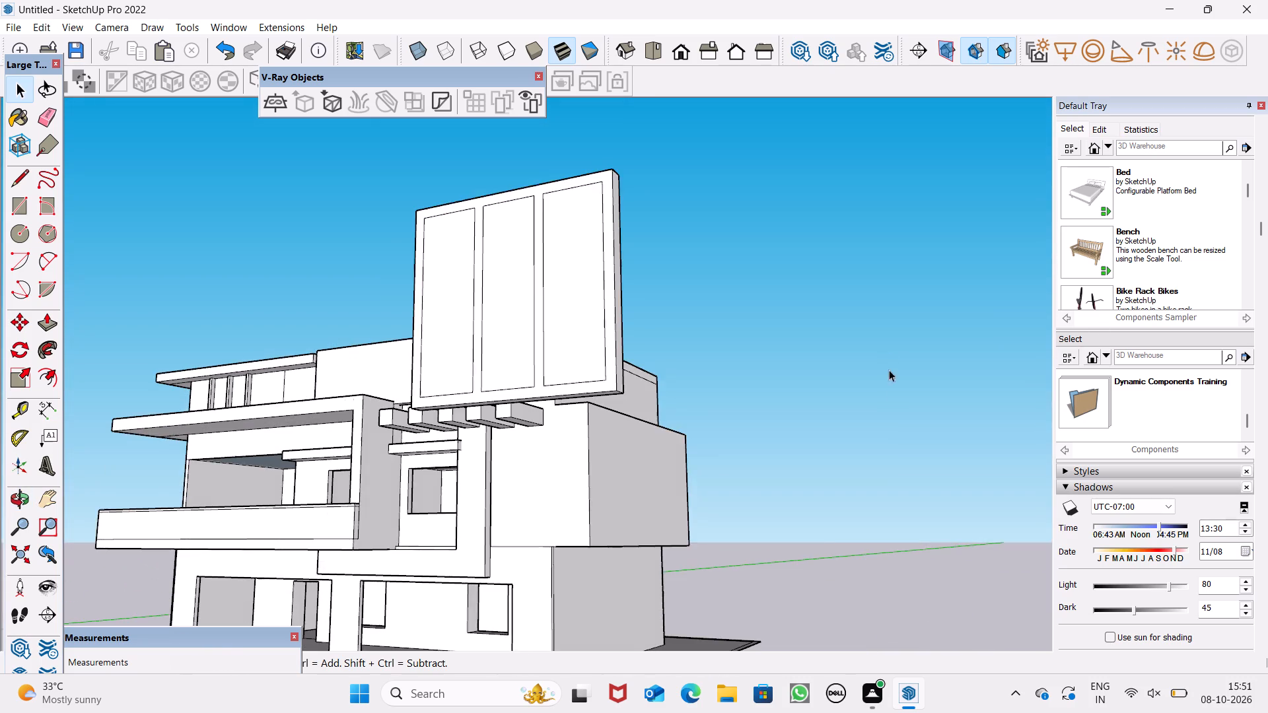
scroll(874, 290, "down", 2)
scroll(933, 281, "down", 6)
middle_click_drag(929, 273, 976, 409)
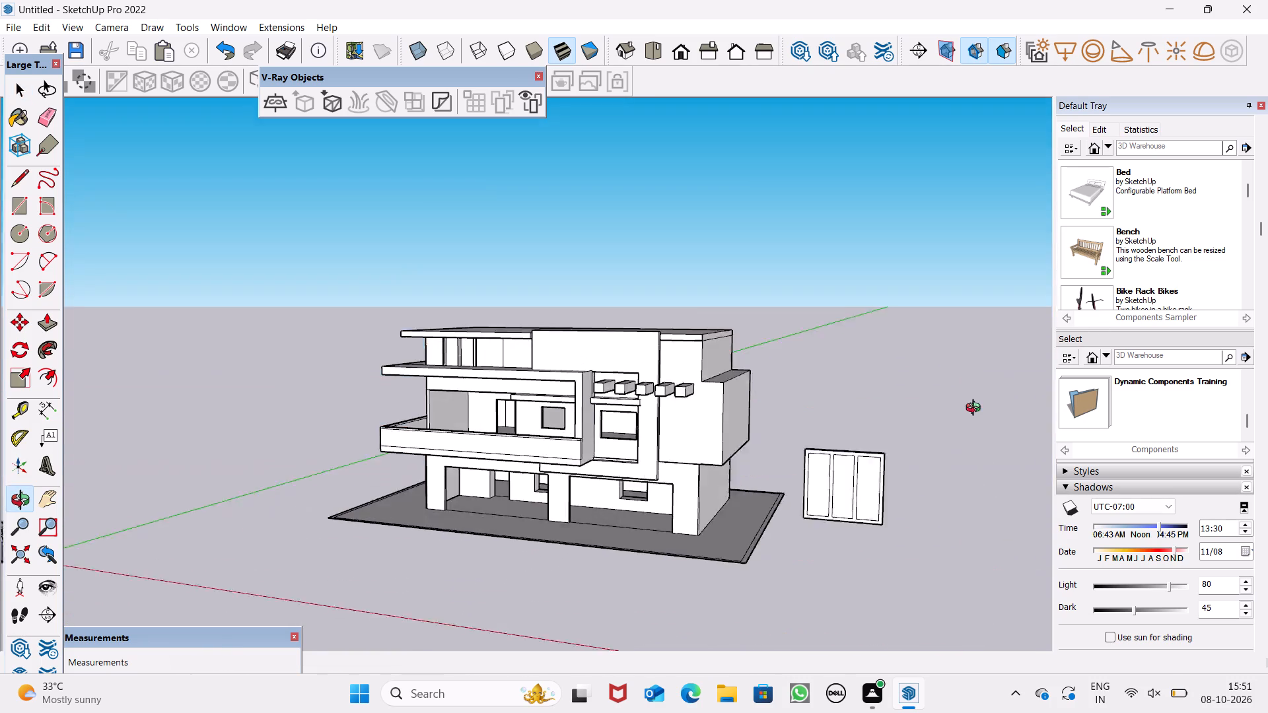
middle_click_drag(976, 409, 976, 412)
scroll(913, 604, "up", 1)
scroll(1148, 432, "down", 4)
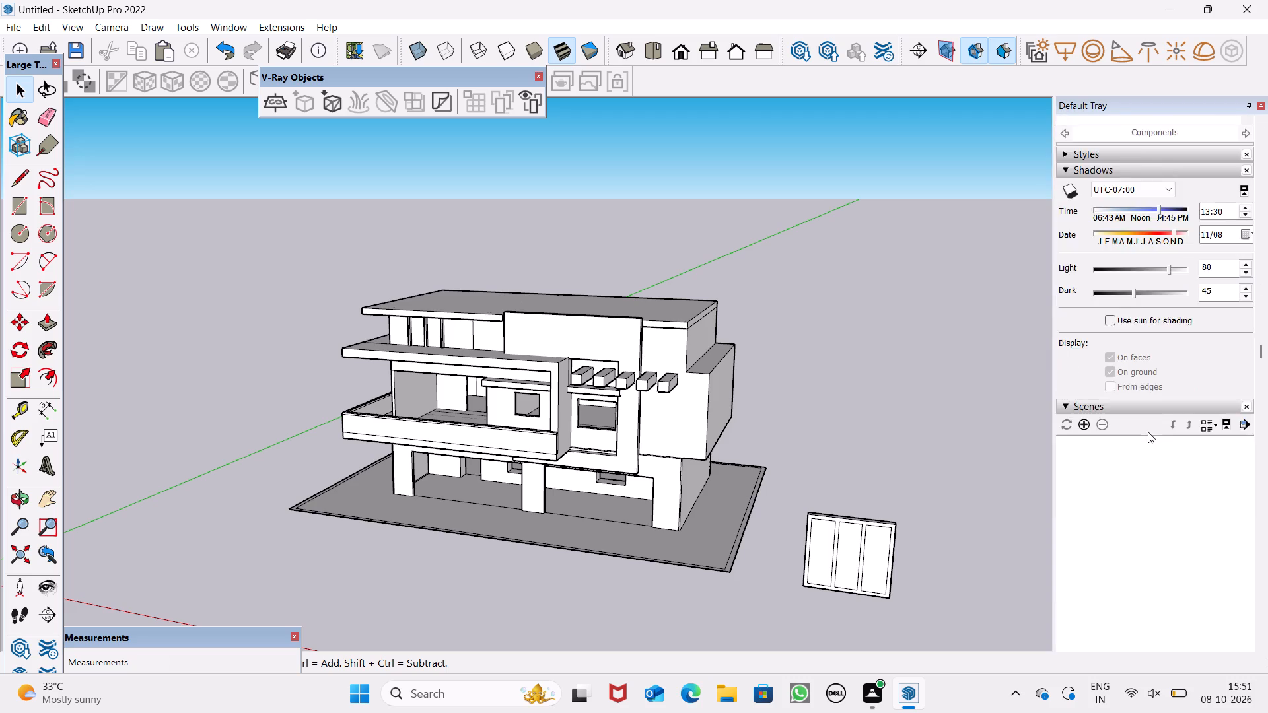
scroll(1148, 432, "down", 11)
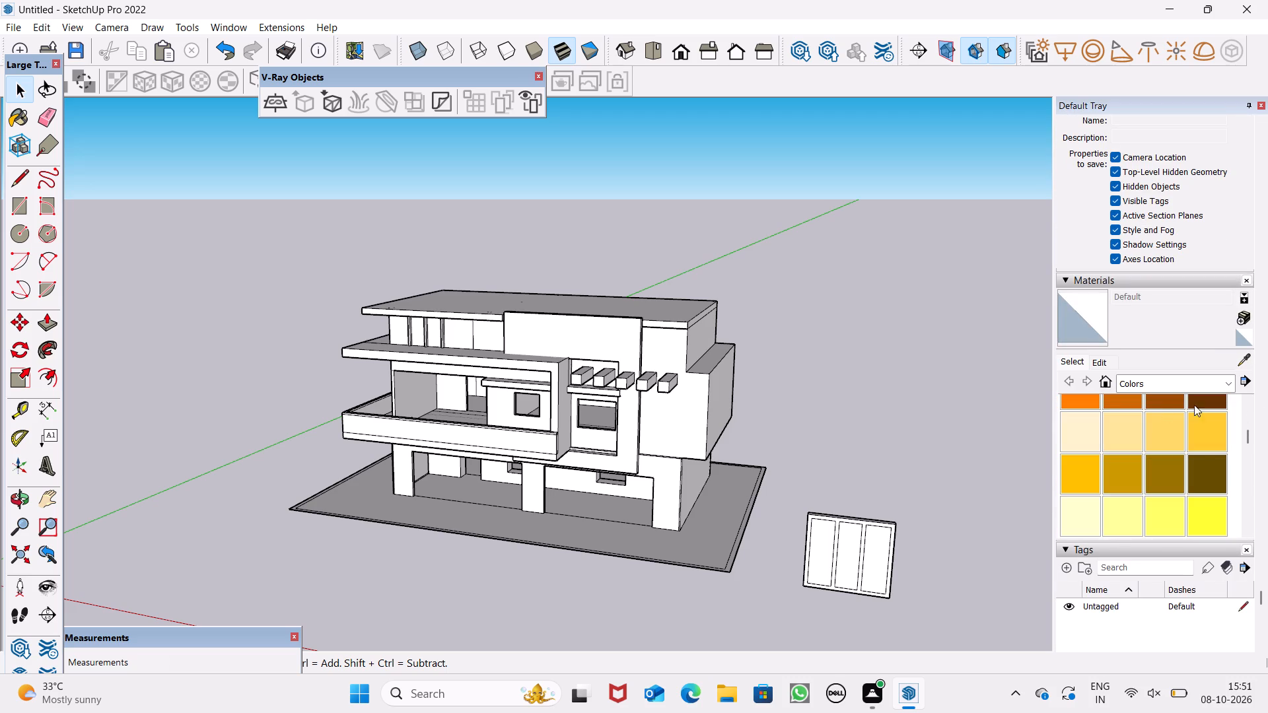
scroll(1199, 459, "up", 1)
left_click(1199, 460)
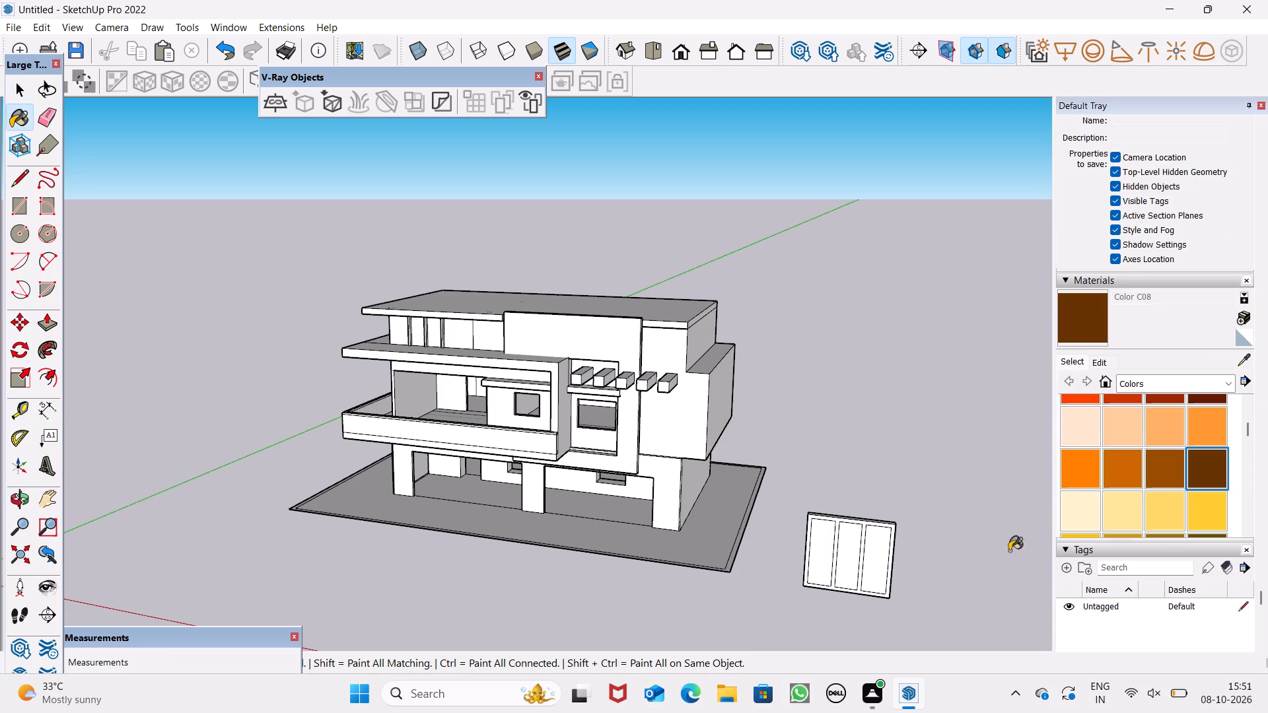
scroll(921, 530, "up", 4)
scroll(874, 584, "up", 4)
left_click(872, 563)
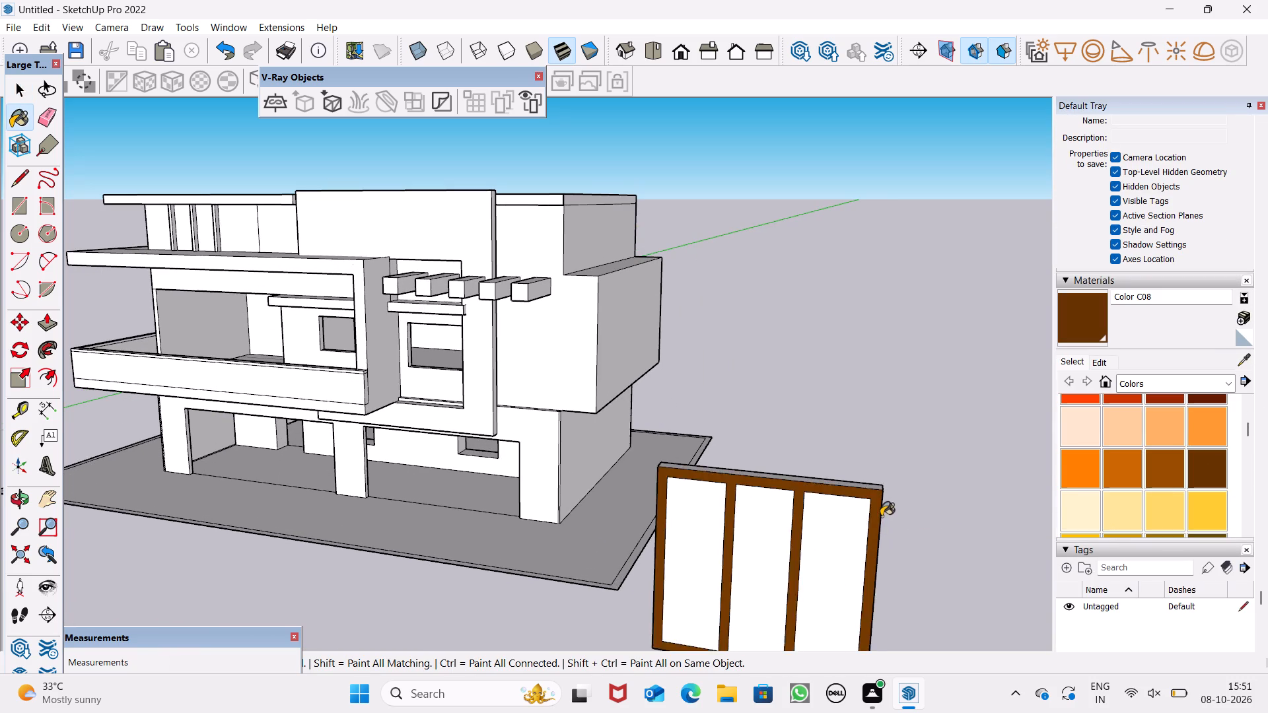
Paint one outer vertical side of the window frame and the border's raised back face with Color C08.
scroll(881, 516, "down", 10)
middle_click_drag(938, 540, 483, 502)
scroll(604, 425, "down", 1)
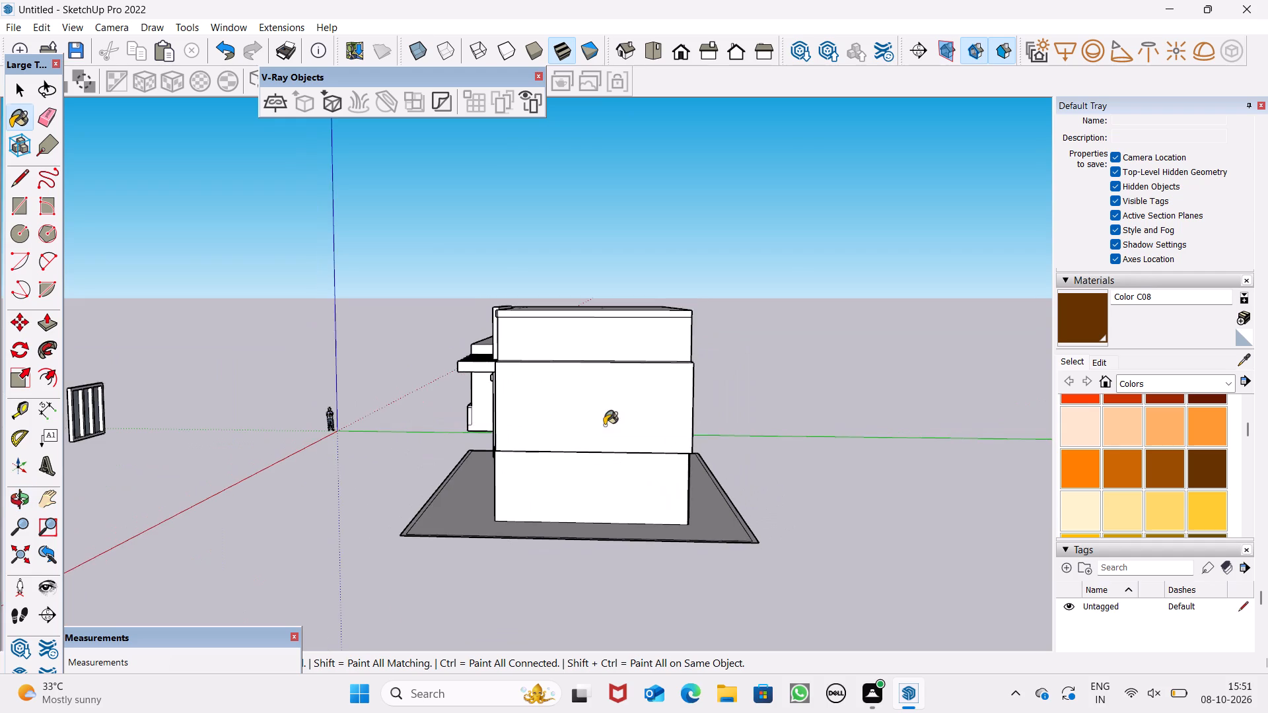
scroll(663, 450, "down", 5)
scroll(433, 452, "up", 6)
scroll(276, 393, "up", 8)
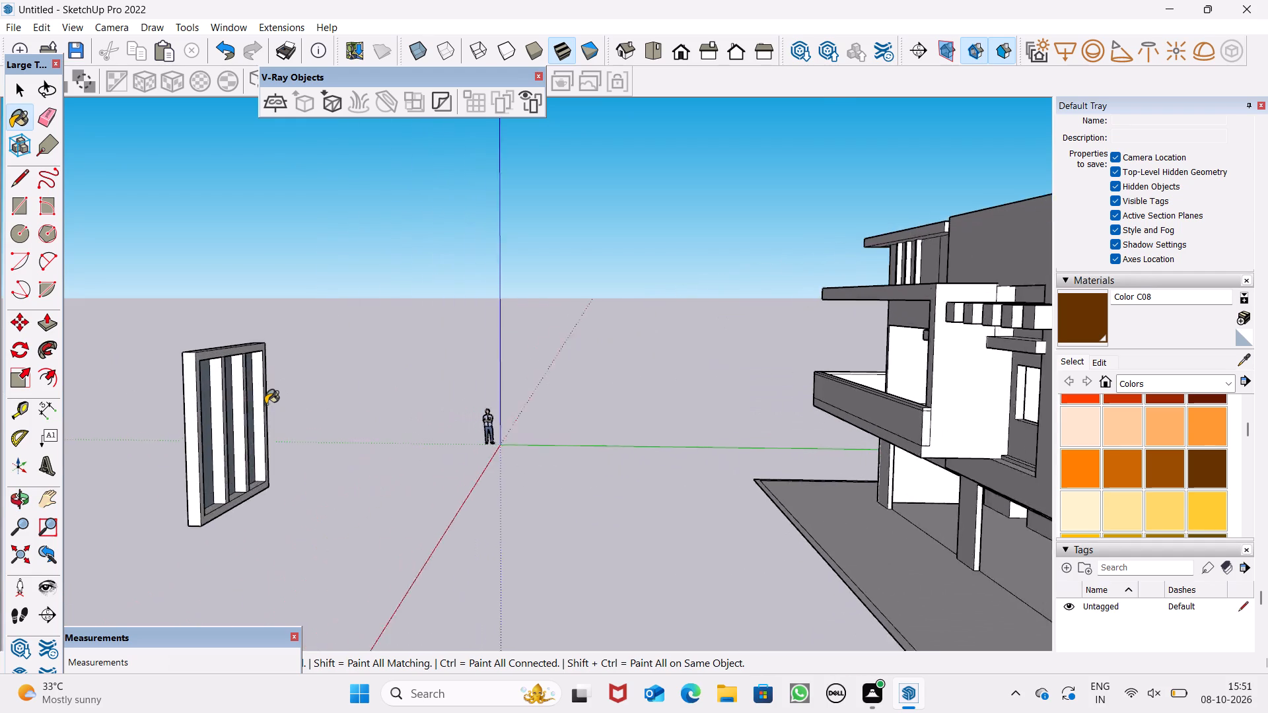
scroll(265, 404, "up", 2)
scroll(421, 21, "up", 2)
scroll(204, 287, "up", 5)
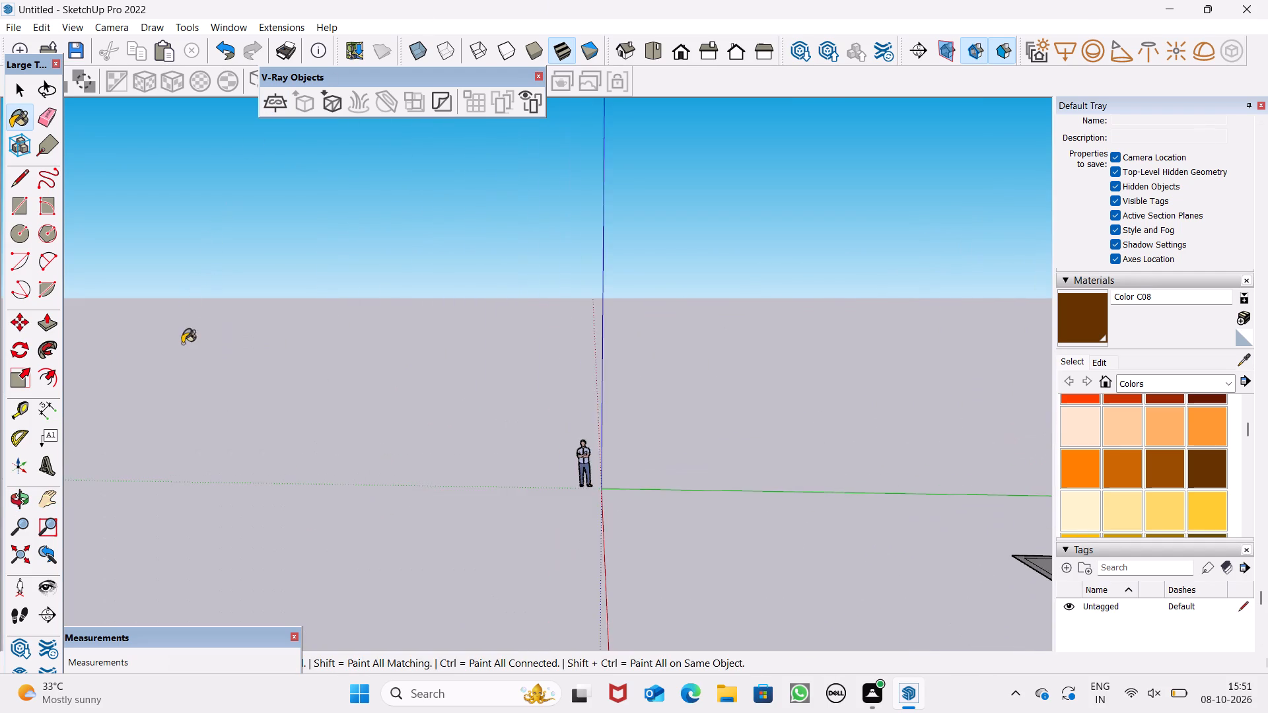
scroll(405, 282, "down", 5)
scroll(377, 373, "up", 5)
scroll(459, 353, "down", 2)
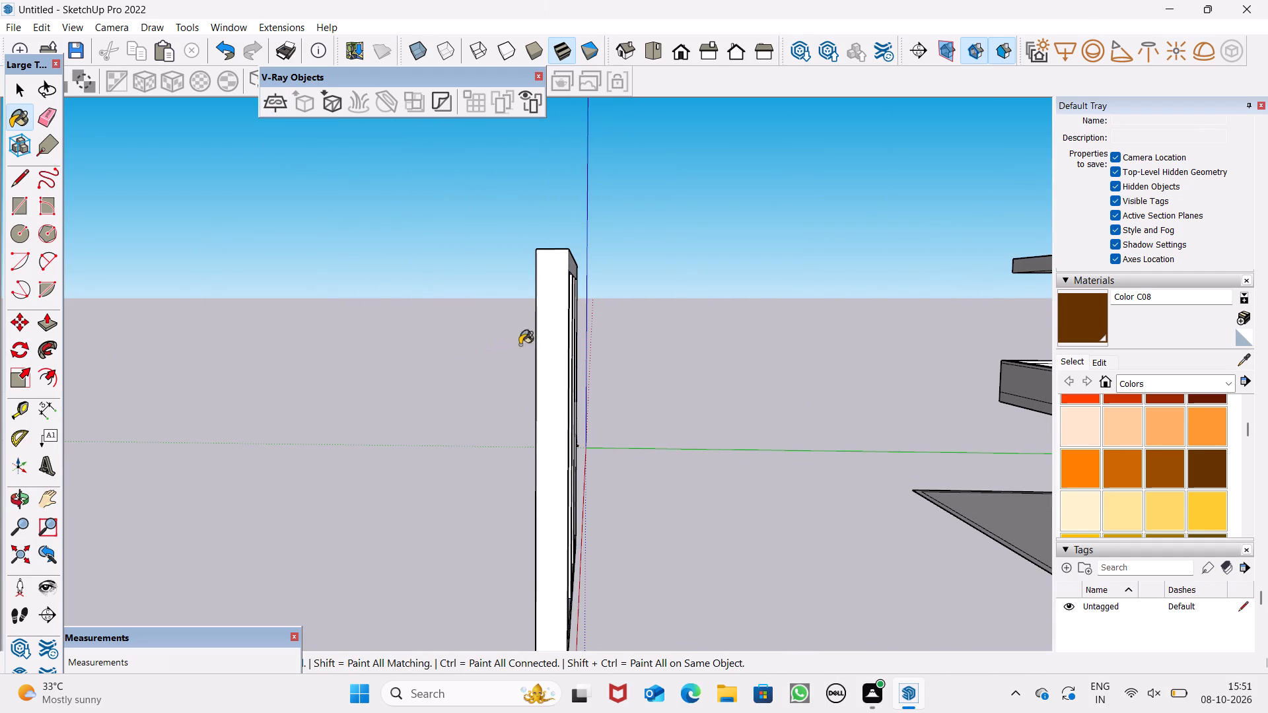
left_click(553, 330)
middle_click_drag(600, 338, 493, 329)
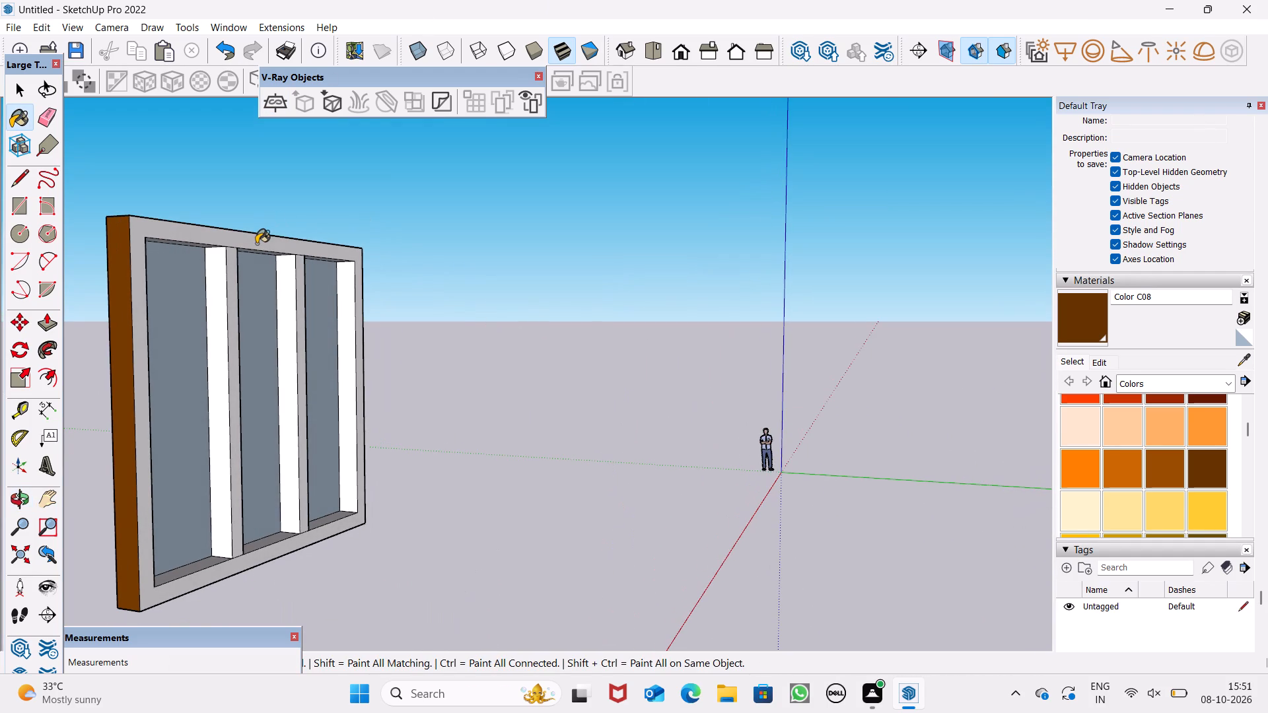
left_click(256, 244)
Paint the back faces and one side of both divider strips, plus the frame's matching inner vertical side, with Color C08.
scroll(220, 287, "up", 5)
scroll(220, 290, "down", 1)
left_click(223, 290)
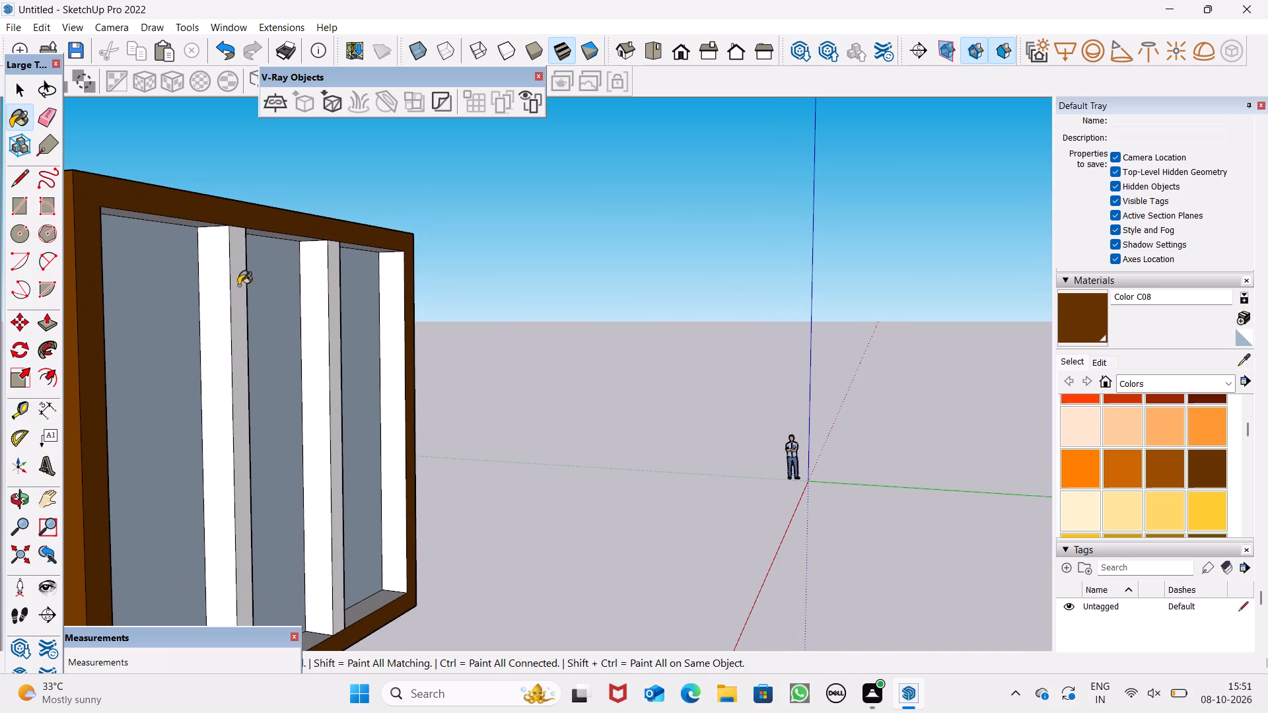
left_click(238, 285)
left_click(315, 285)
left_click(334, 279)
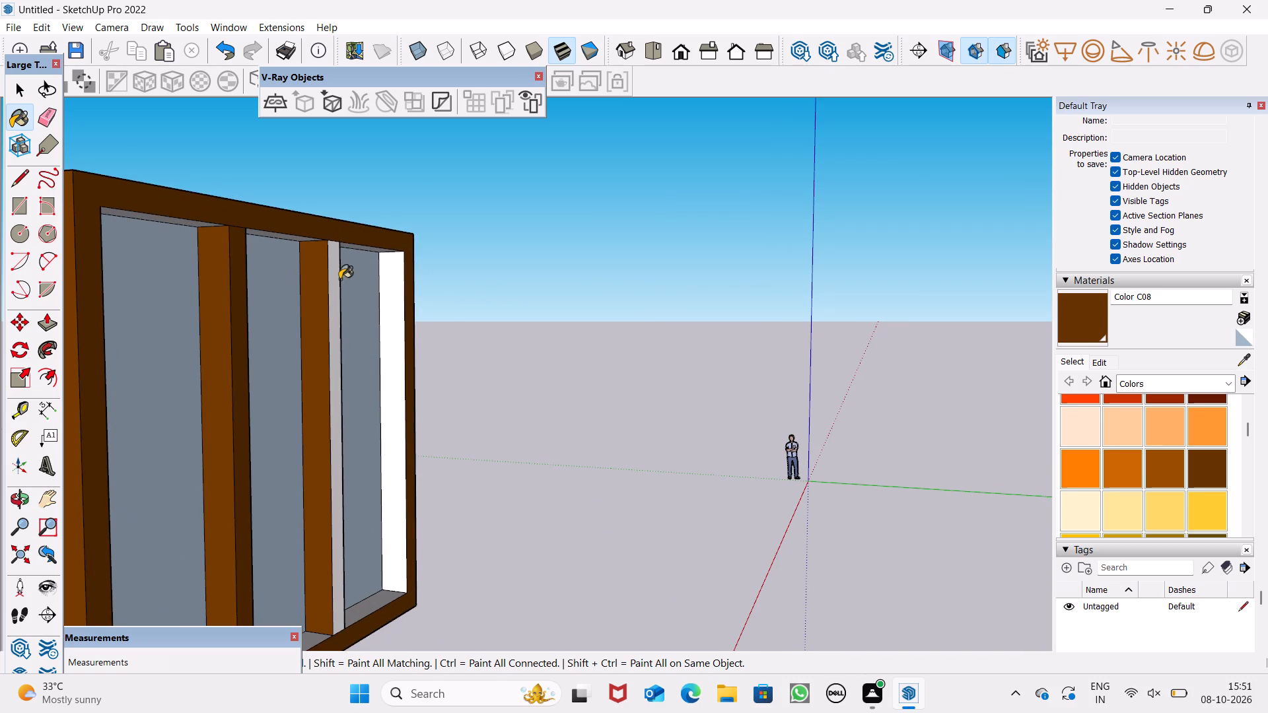
left_click(393, 303)
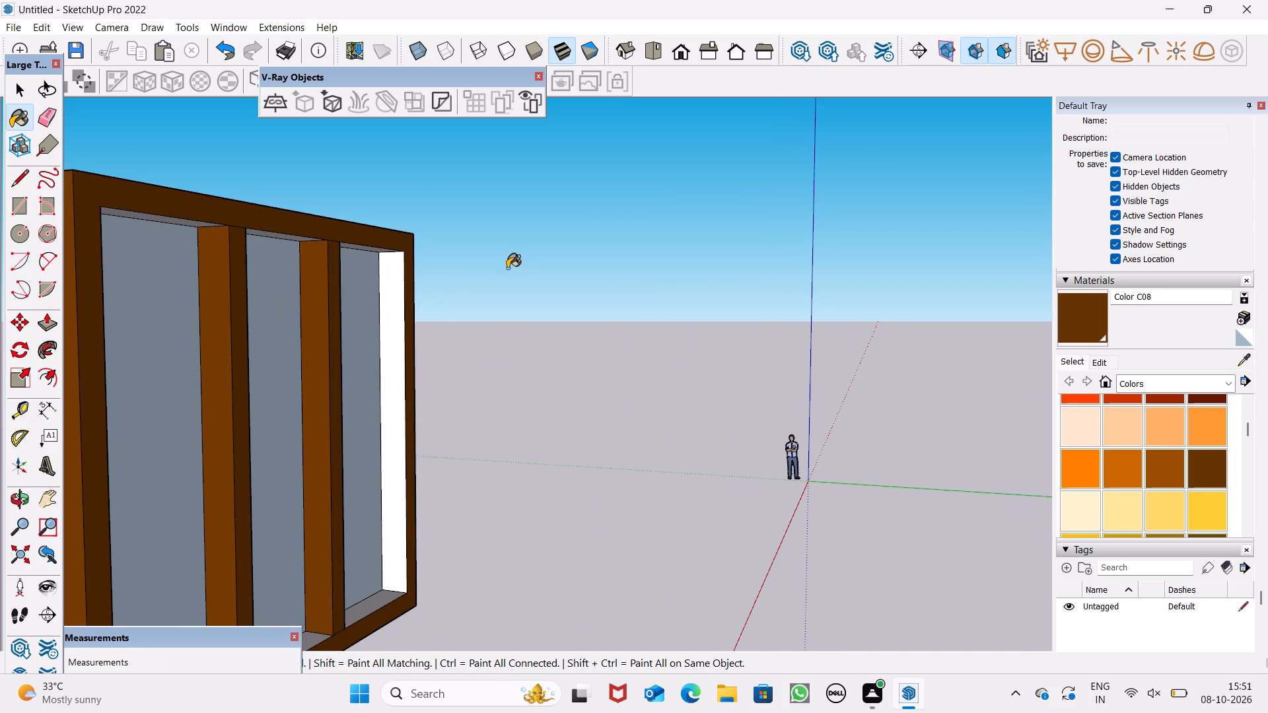
scroll(511, 268, "down", 2)
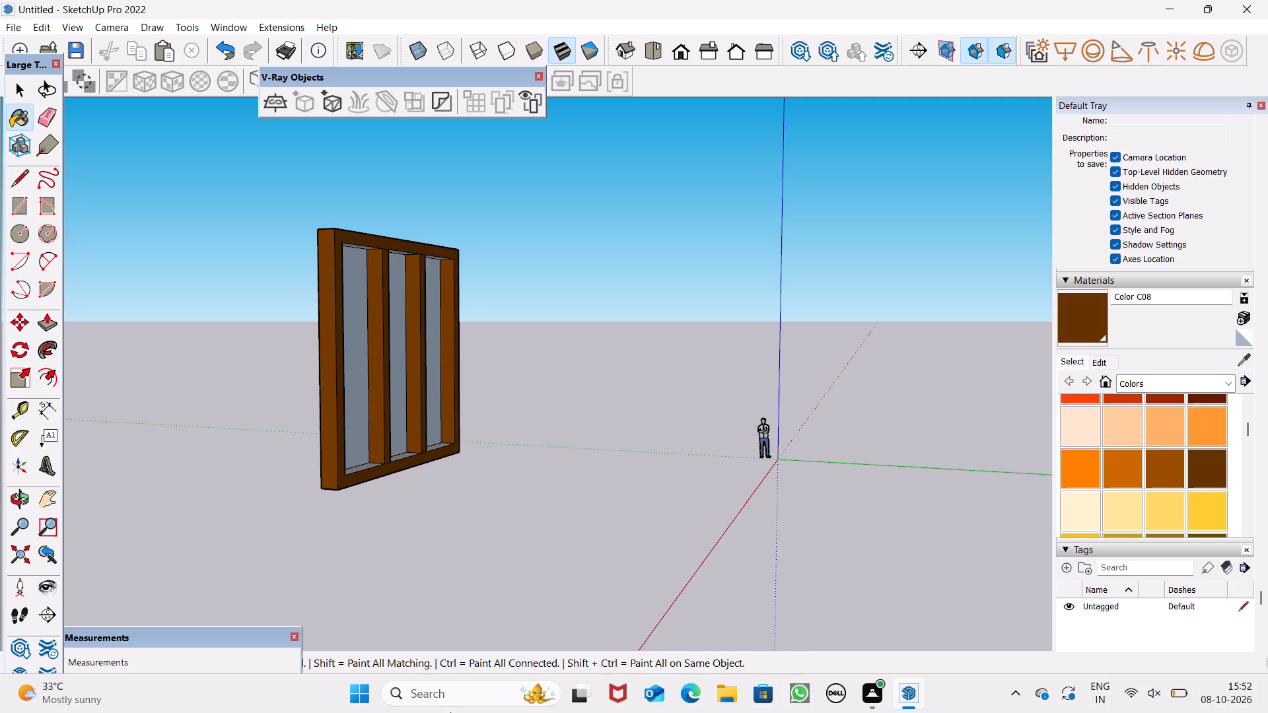
Paint the underside of the frame's top border in all three window bays with Color C08.
scroll(450, 712, "up", 1)
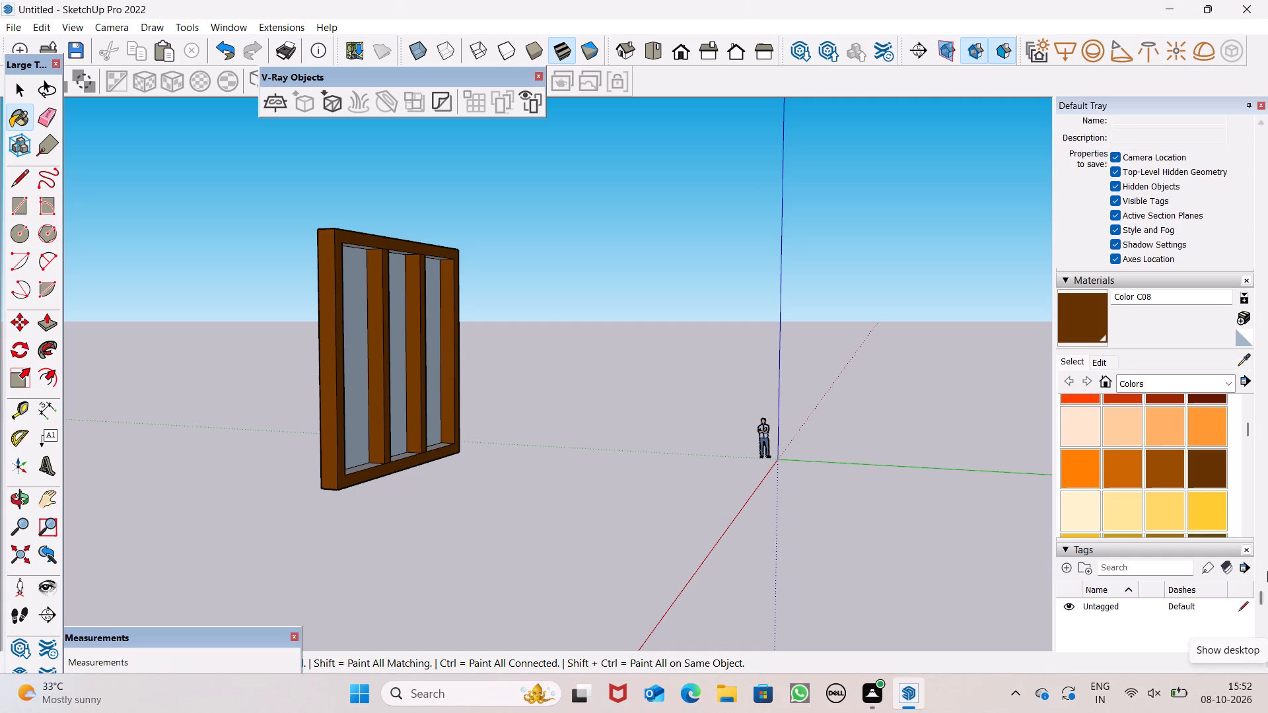
scroll(359, 256, "up", 3)
scroll(417, 325, "up", 3)
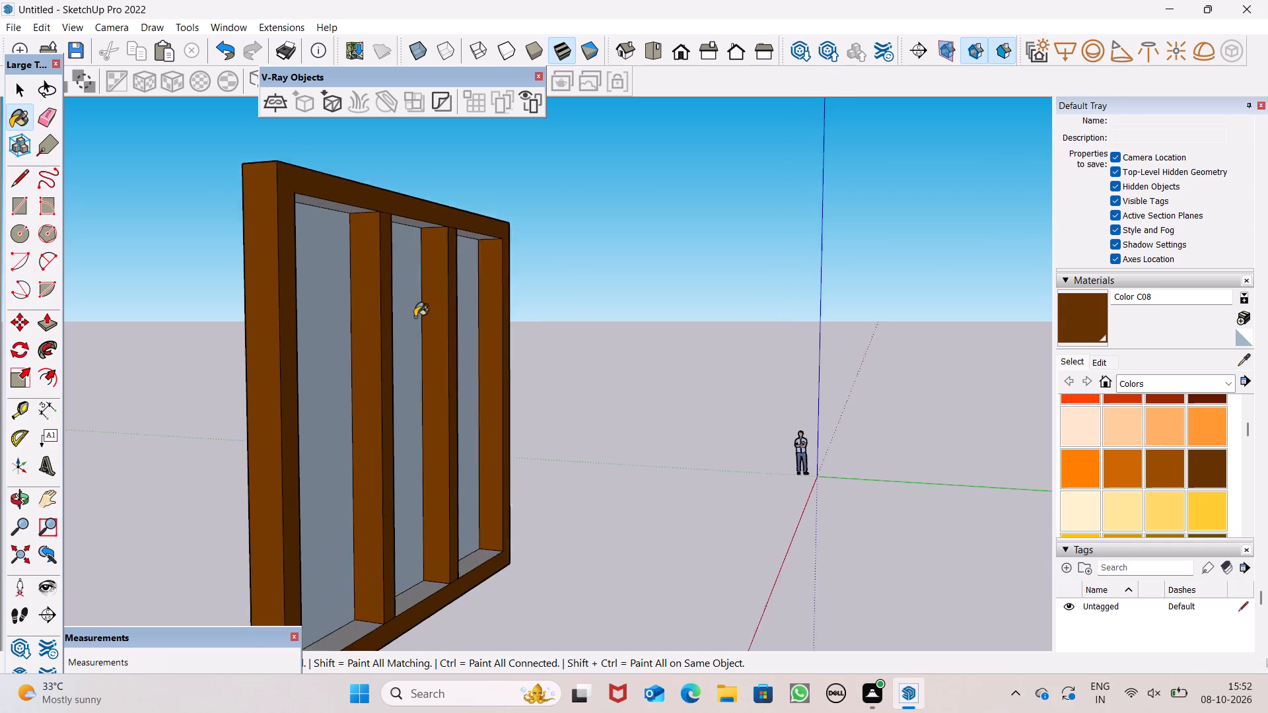
scroll(415, 317, "up", 2)
middle_click_drag(389, 296, 347, 136)
left_click(333, 143)
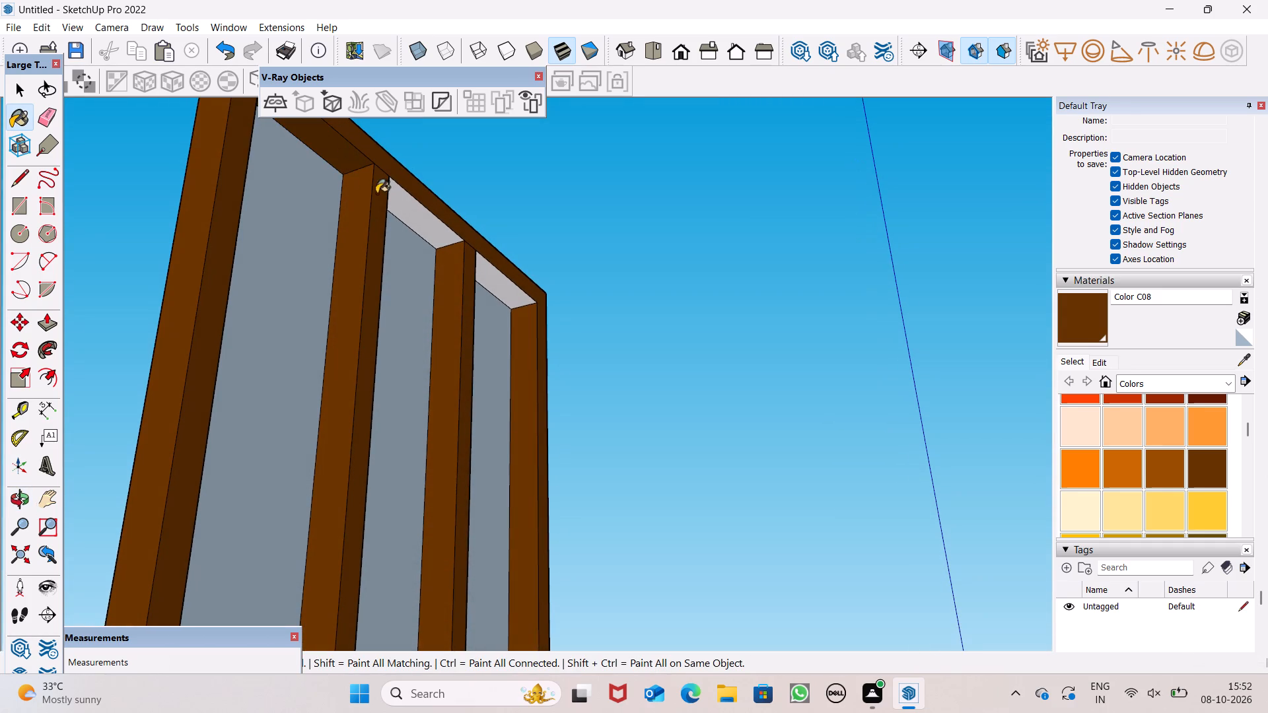
left_click(413, 195)
left_click(411, 207)
left_click(488, 277)
Paint the window frame's other outer vertical side, the unpainted sides of both dividers and the remaining inner vertical side with Color C08.
scroll(514, 245, "down", 1)
middle_click_drag(568, 318, 2, 411)
scroll(553, 509, "up", 1)
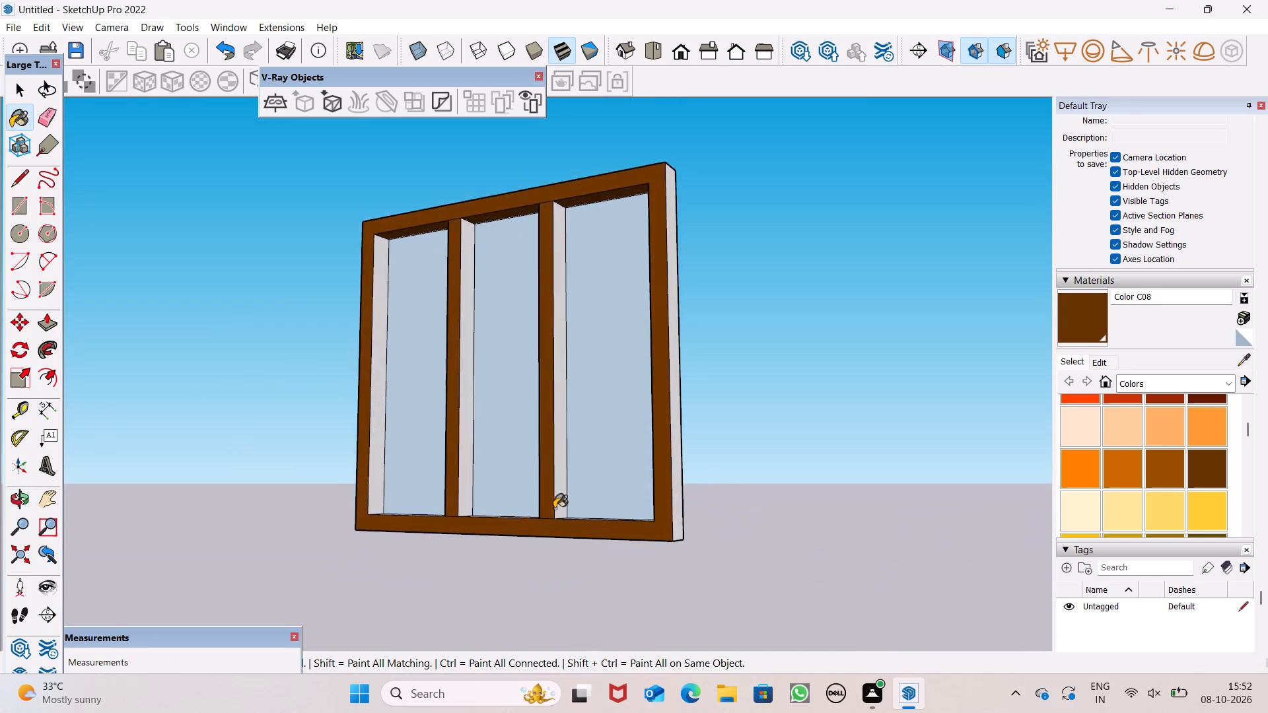
scroll(582, 508, "down", 1)
scroll(582, 508, "up", 2)
left_click(694, 471)
left_click_drag(694, 471, 685, 471)
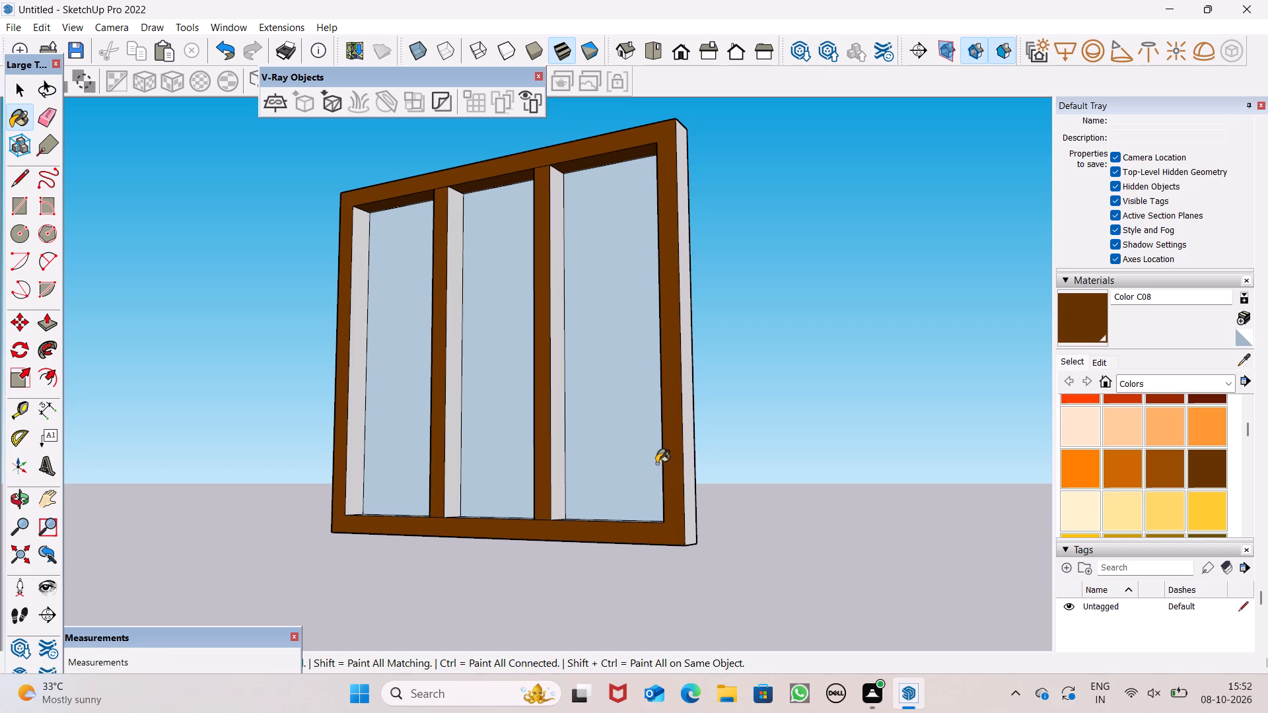
scroll(754, 487, "up", 3)
left_click(658, 478)
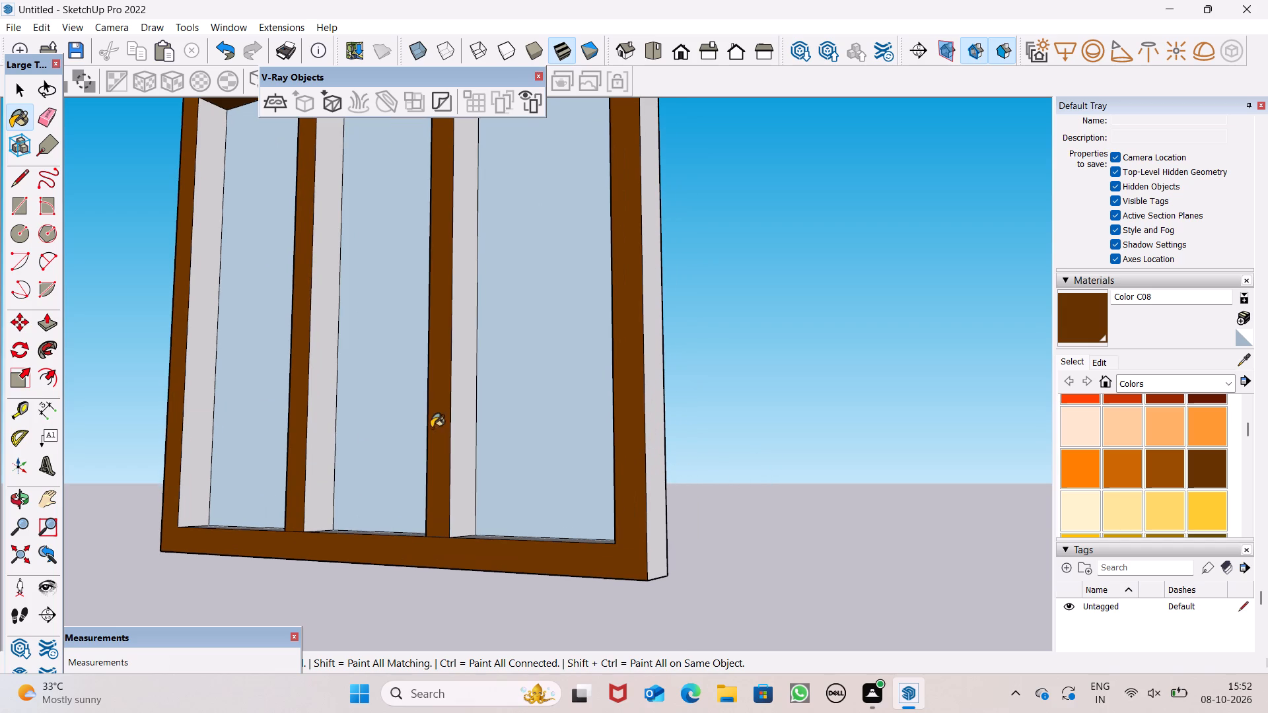
left_click(456, 420)
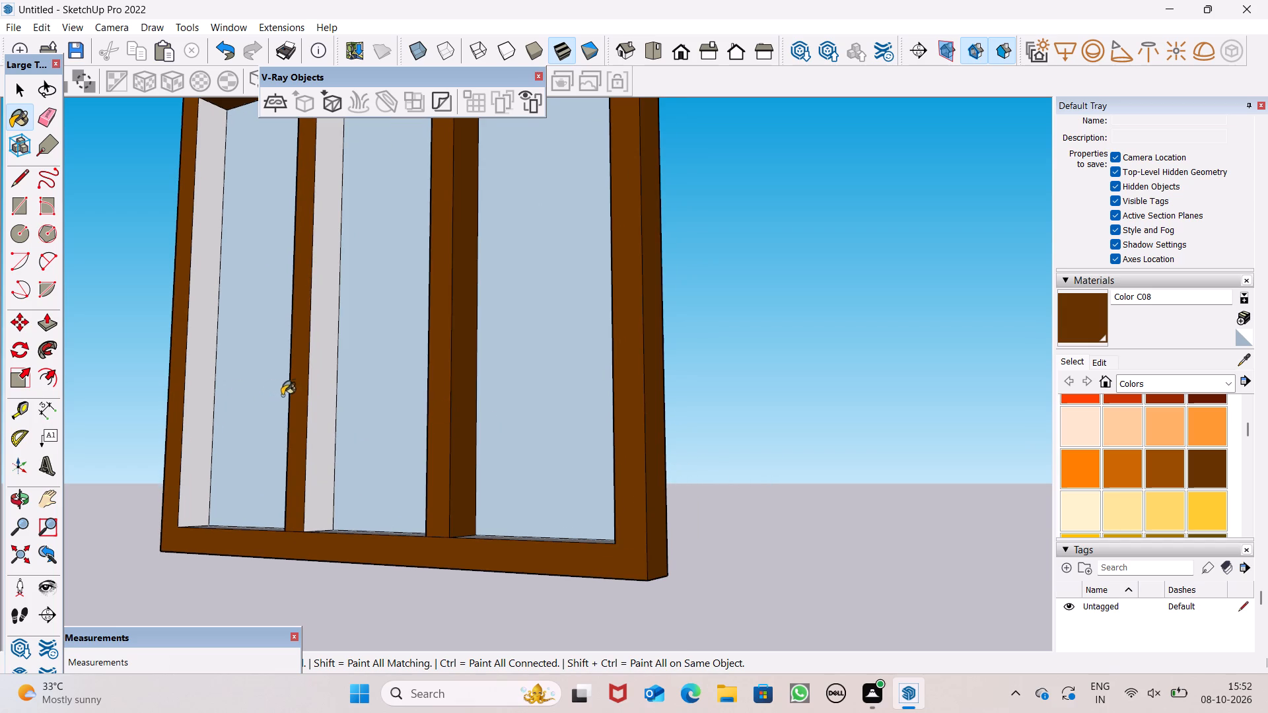
left_click(322, 386)
left_click(198, 386)
Paint the underside of the window frame's bottom border with Color C08.
scroll(378, 285, "down", 2)
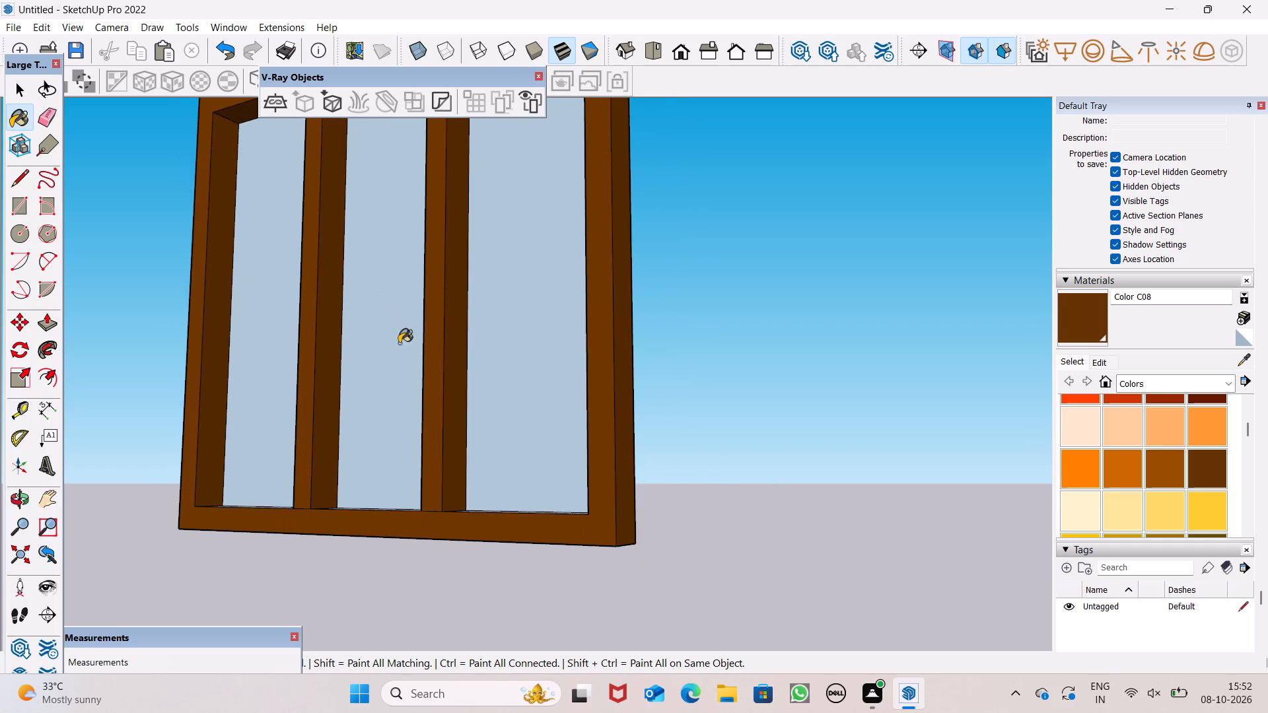
middle_click_drag(456, 434, 488, 211)
scroll(488, 211, "up", 1)
left_click(580, 431)
scroll(584, 403, "down", 1)
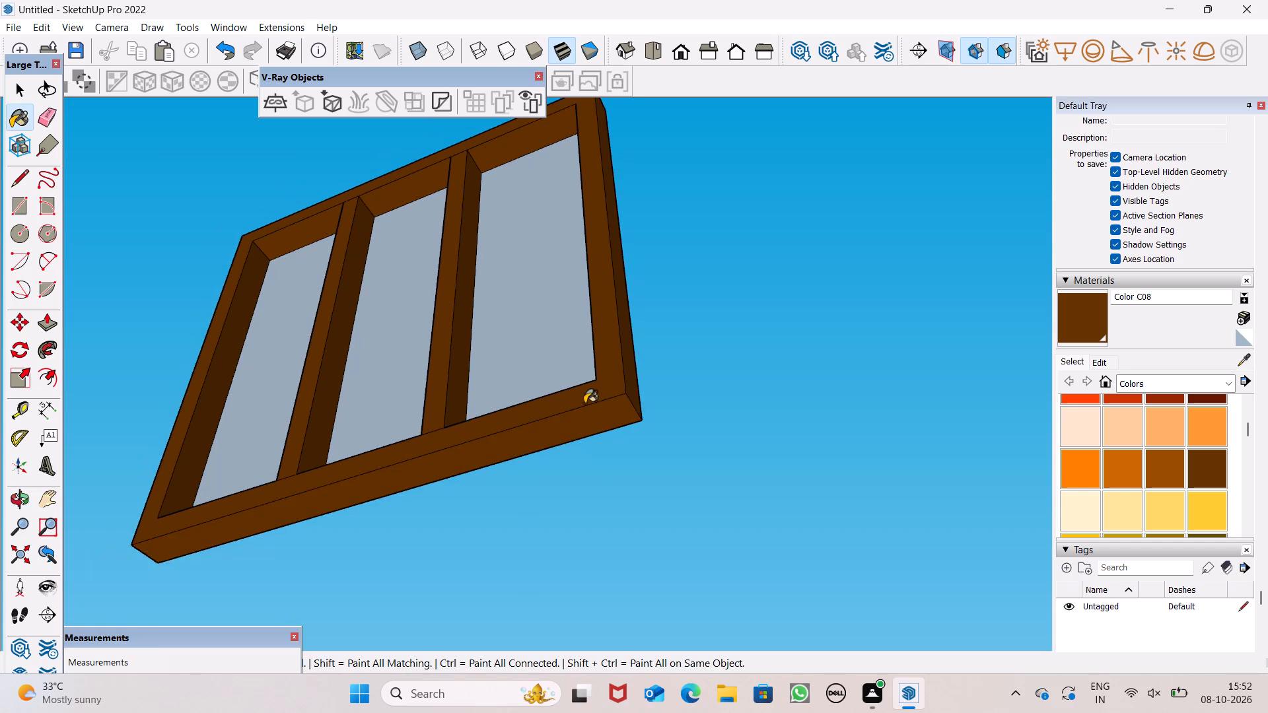
Paint the top outer face of the window frame with Color C08.
scroll(616, 388, "down", 6)
middle_click_drag(689, 395, 1178, 577)
scroll(572, 318, "down", 4)
middle_click_drag(576, 339, 892, 458)
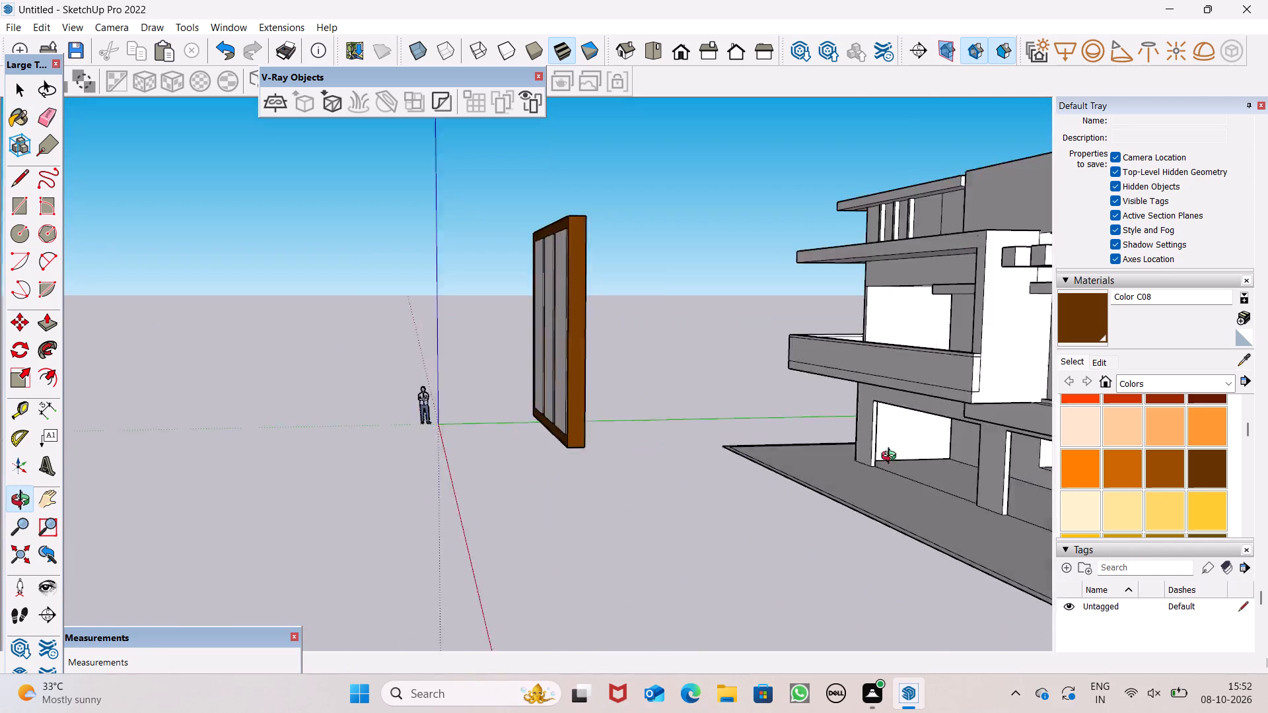
middle_click_drag(892, 458, 1114, 504)
middle_click_drag(436, 307, 530, 495)
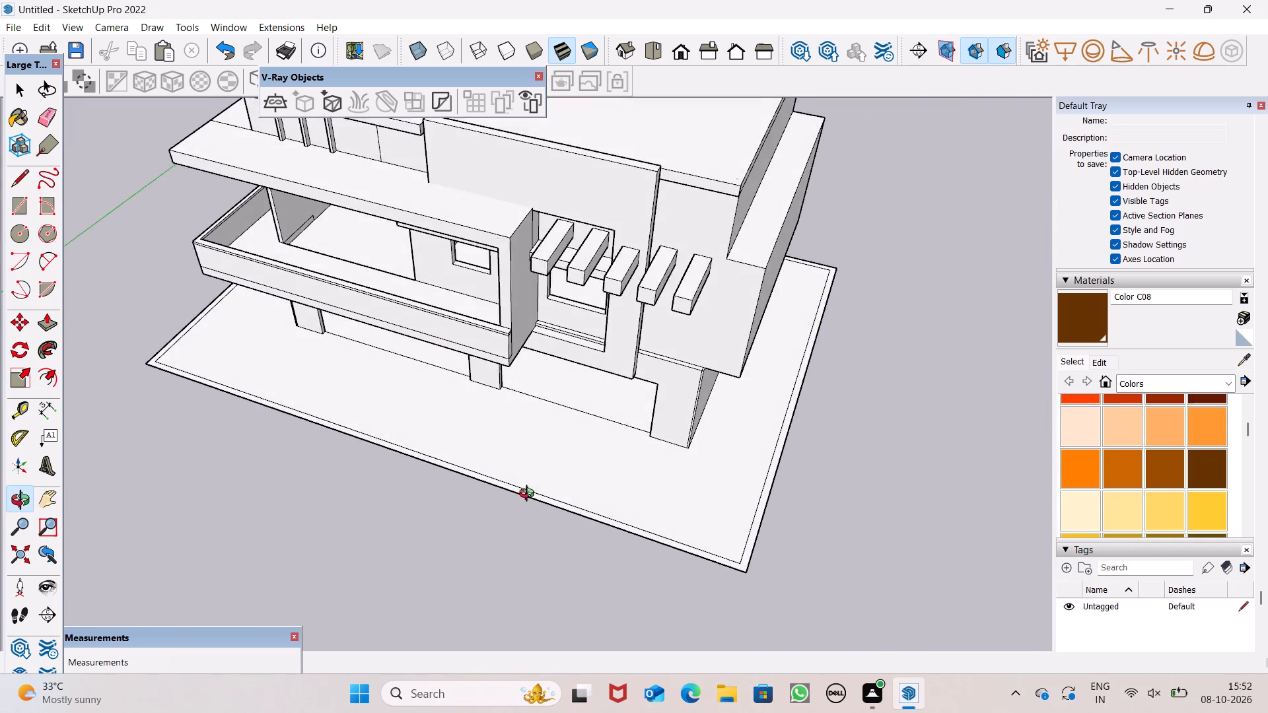
middle_click_drag(530, 495, 530, 453)
scroll(395, 348, "down", 2)
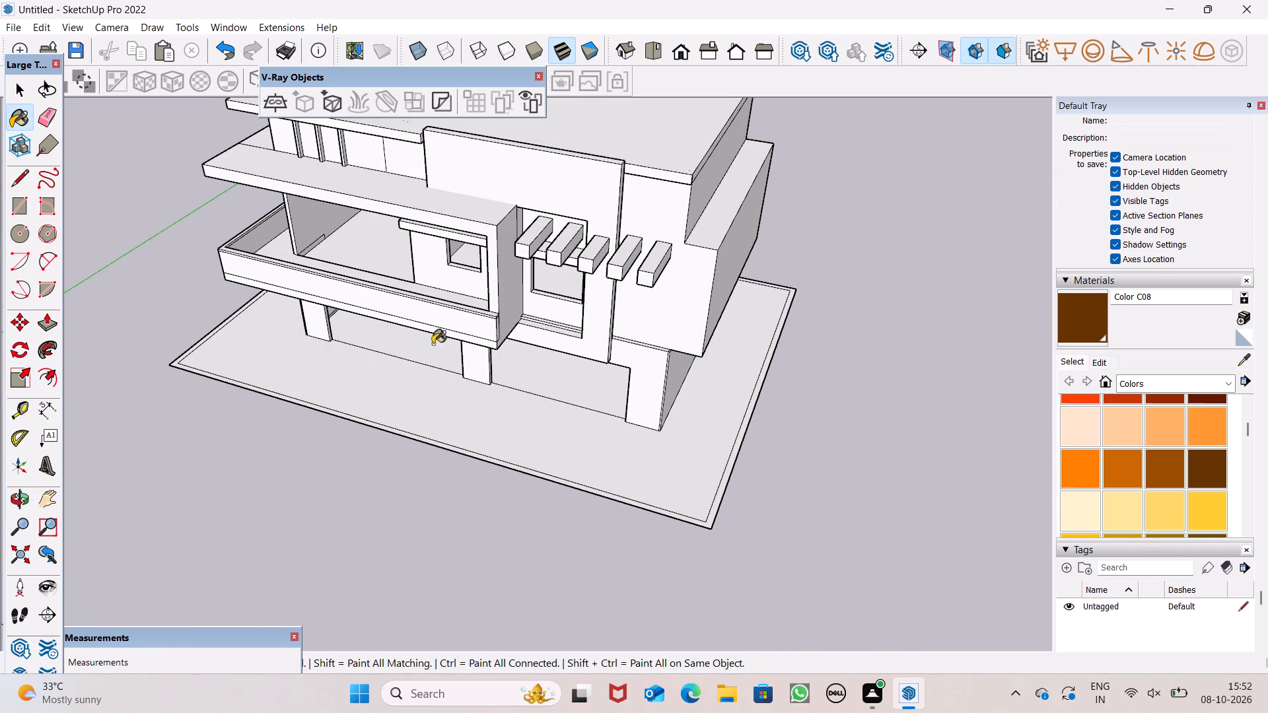
scroll(479, 322, "down", 1)
scroll(416, 193, "down", 6)
scroll(634, 388, "up", 5)
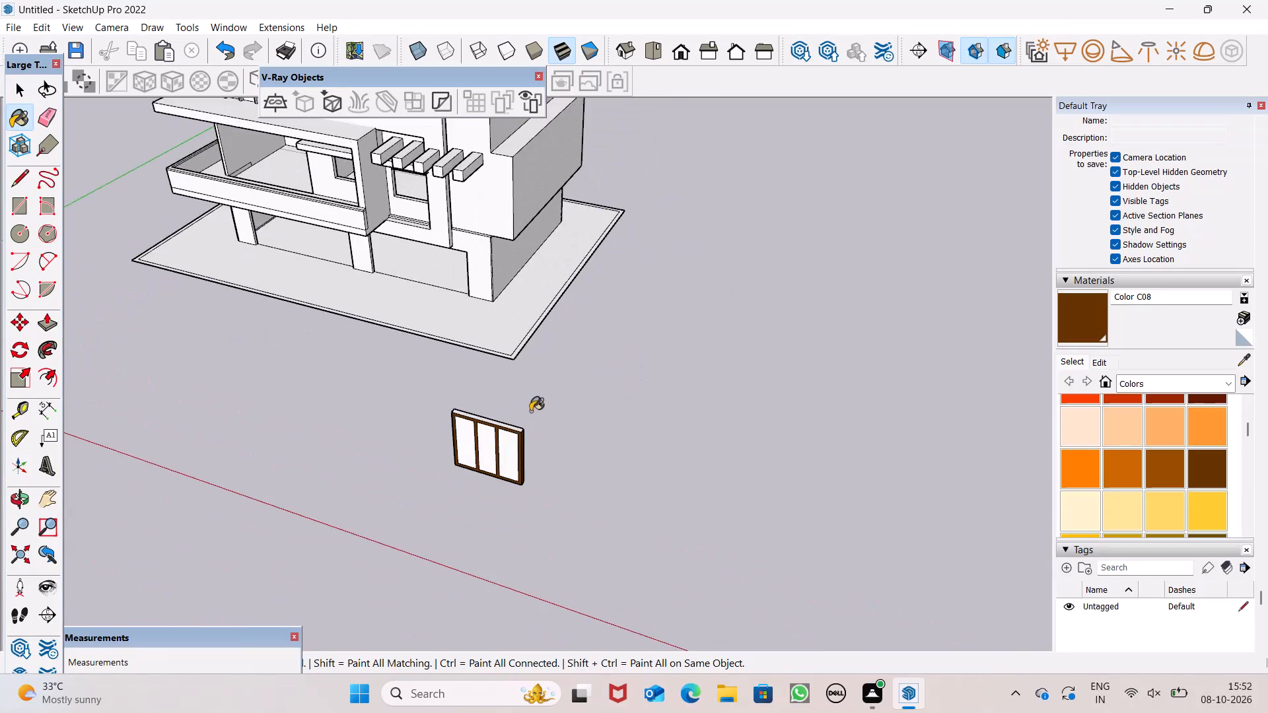
scroll(516, 423, "up", 16)
left_click(522, 391)
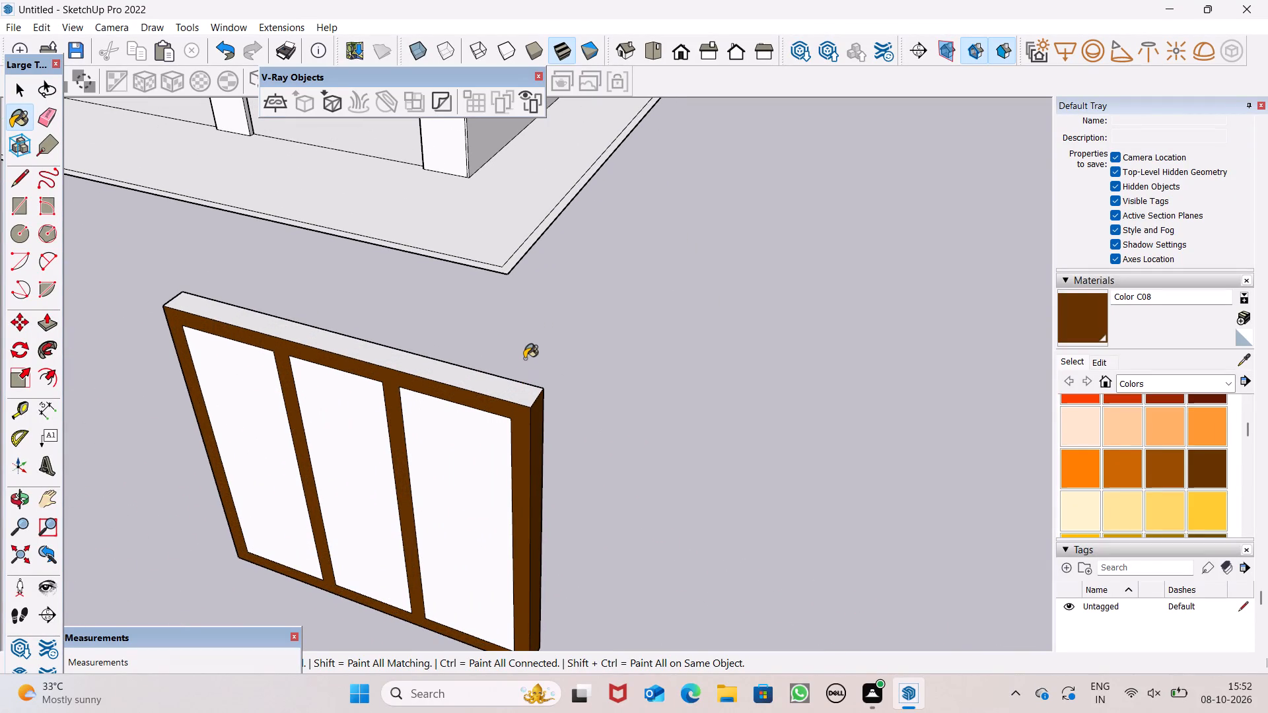
key("space")
Paint the three window panes with Translucent Glass Gray from the Glass and Mirrors materials.
scroll(606, 323, "down", 8)
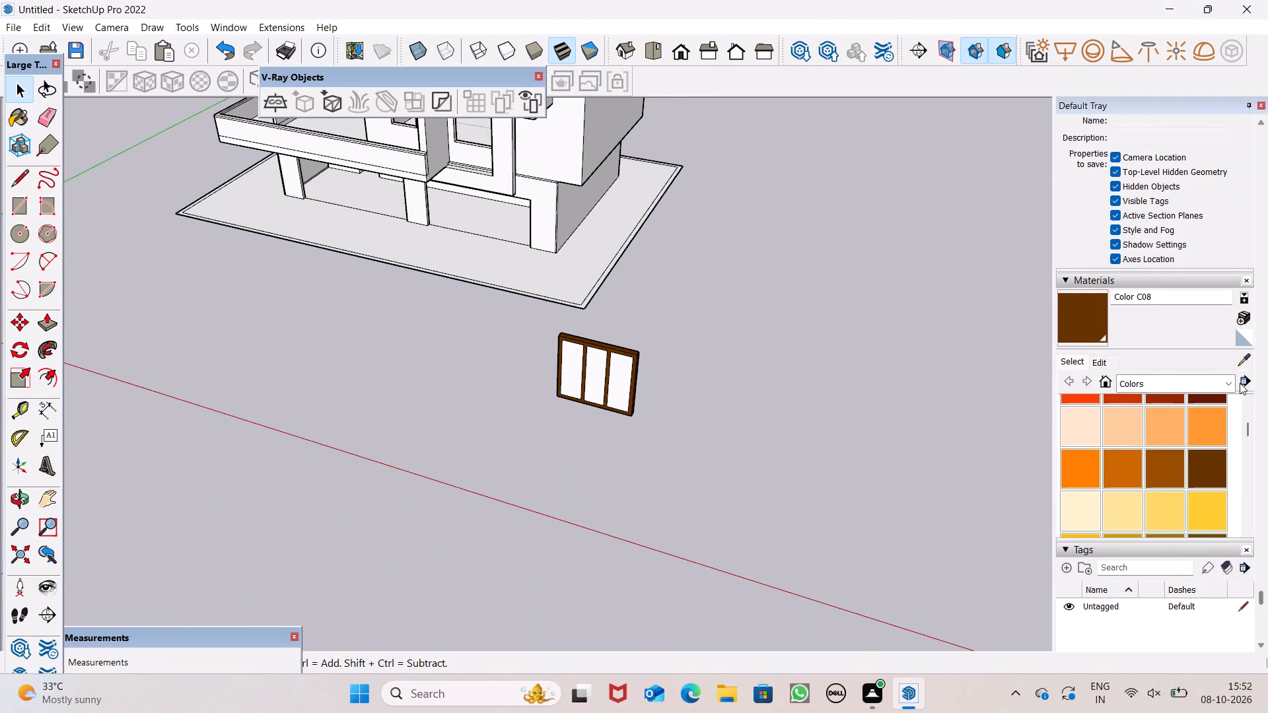
left_click(1234, 381)
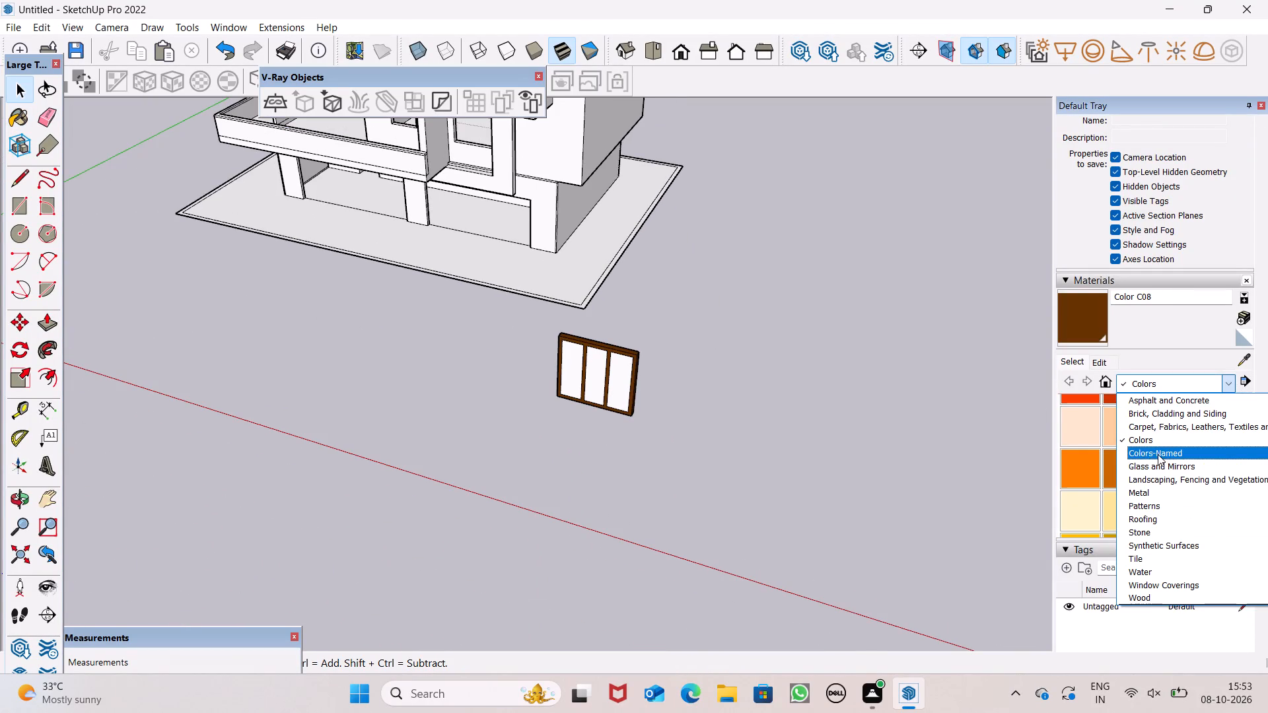
left_click(1160, 465)
left_click(1197, 457)
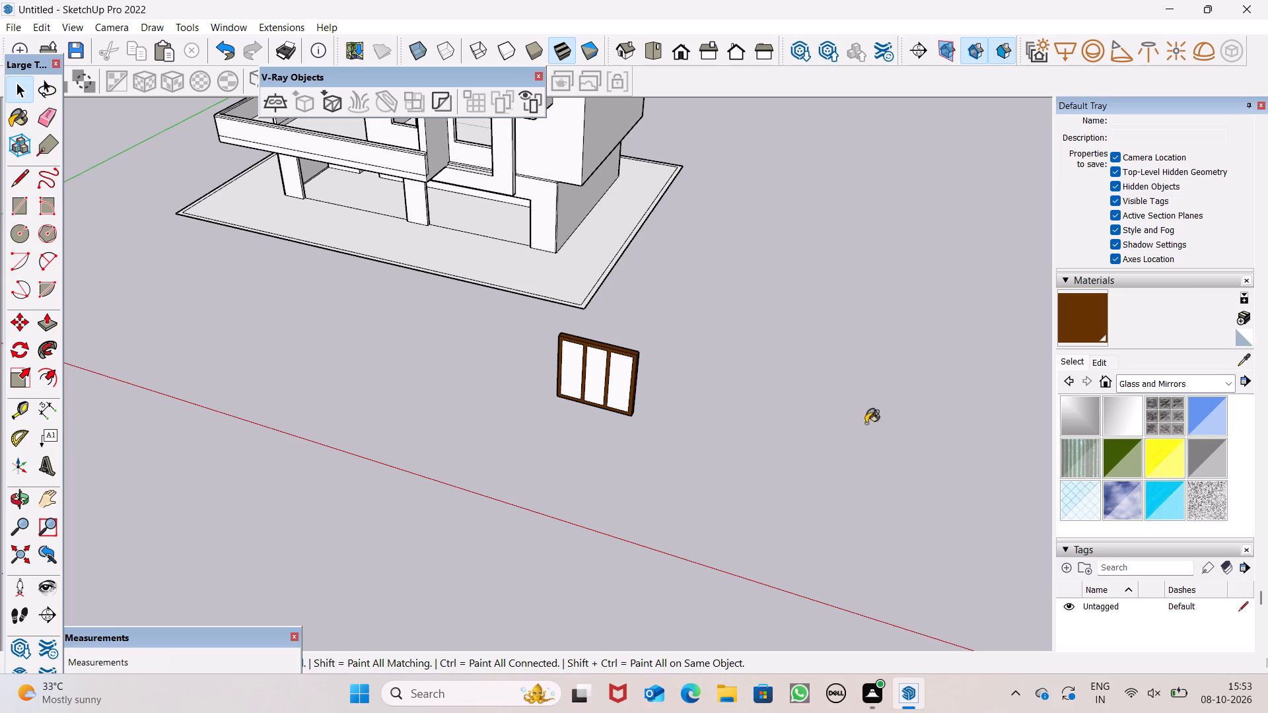
scroll(625, 386, "up", 5)
left_click(631, 378)
left_click(575, 377)
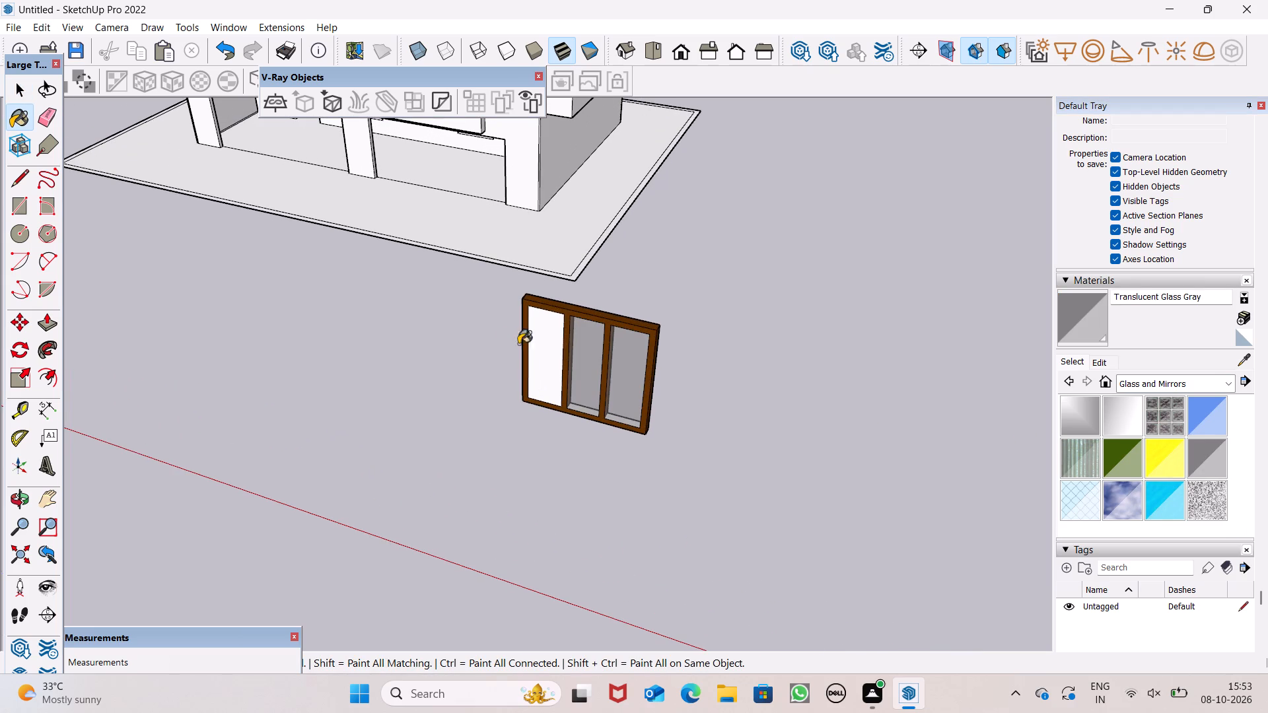
left_click(544, 347)
key("space")
Select the whole three-bay window with its frame, dividers and panes, and make it one group.
middle_click_drag(707, 434, 798, 282)
double_click(573, 346)
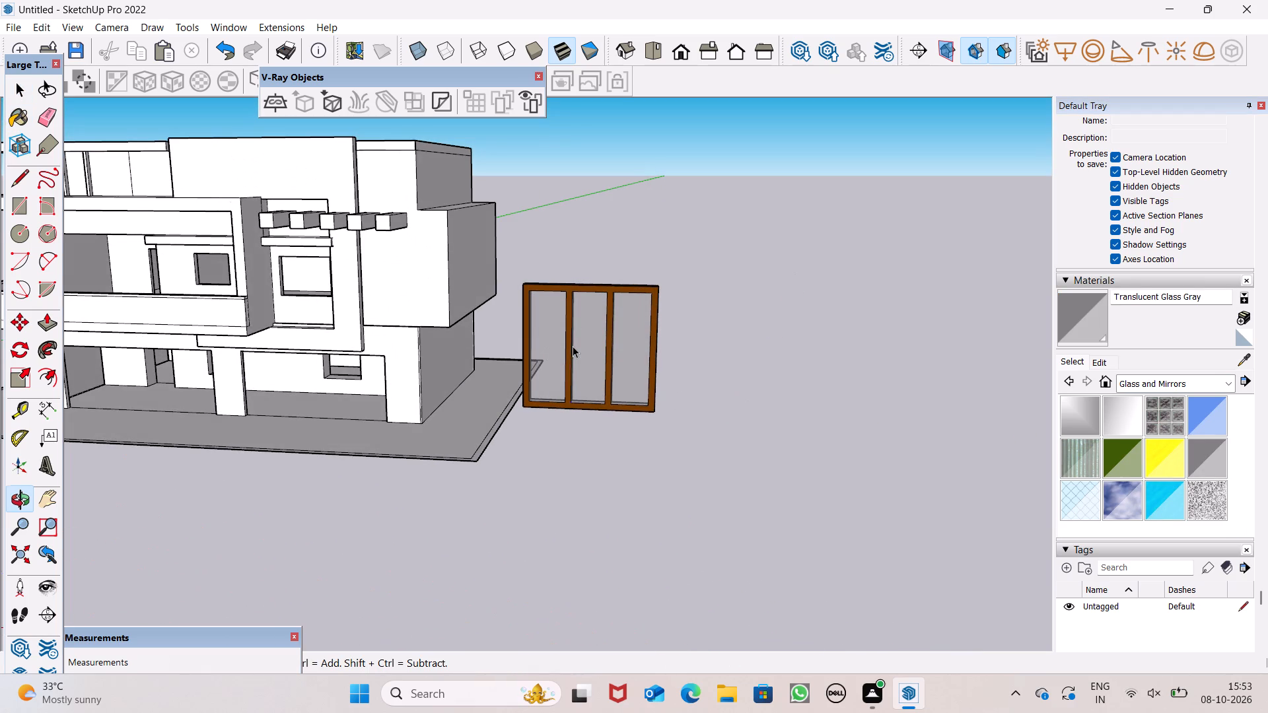
double_click(574, 350)
double_click(588, 359)
triple_click(593, 359)
right_click_drag(593, 359, 593, 350)
left_click(651, 177)
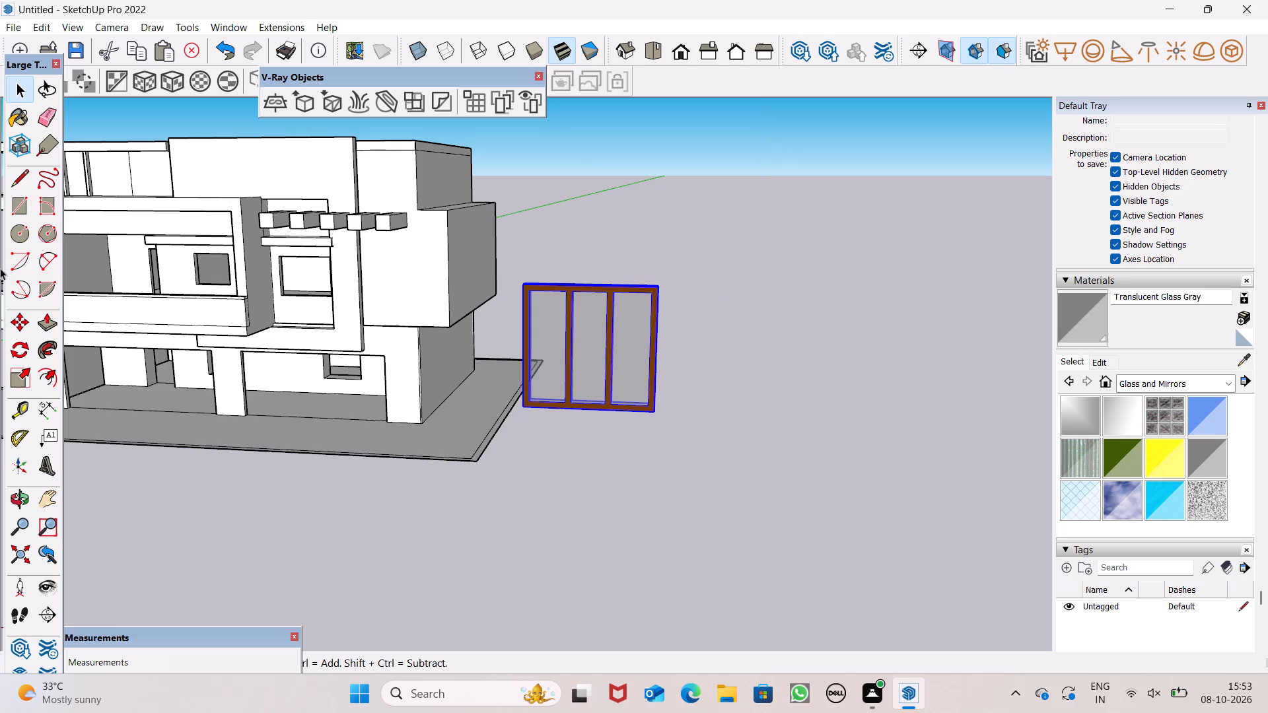
Scale the grouped window down uniformly from its upper corner, keeping the opposite lower corner fixed.
left_click(22, 386)
left_click_drag(22, 384, 32, 384)
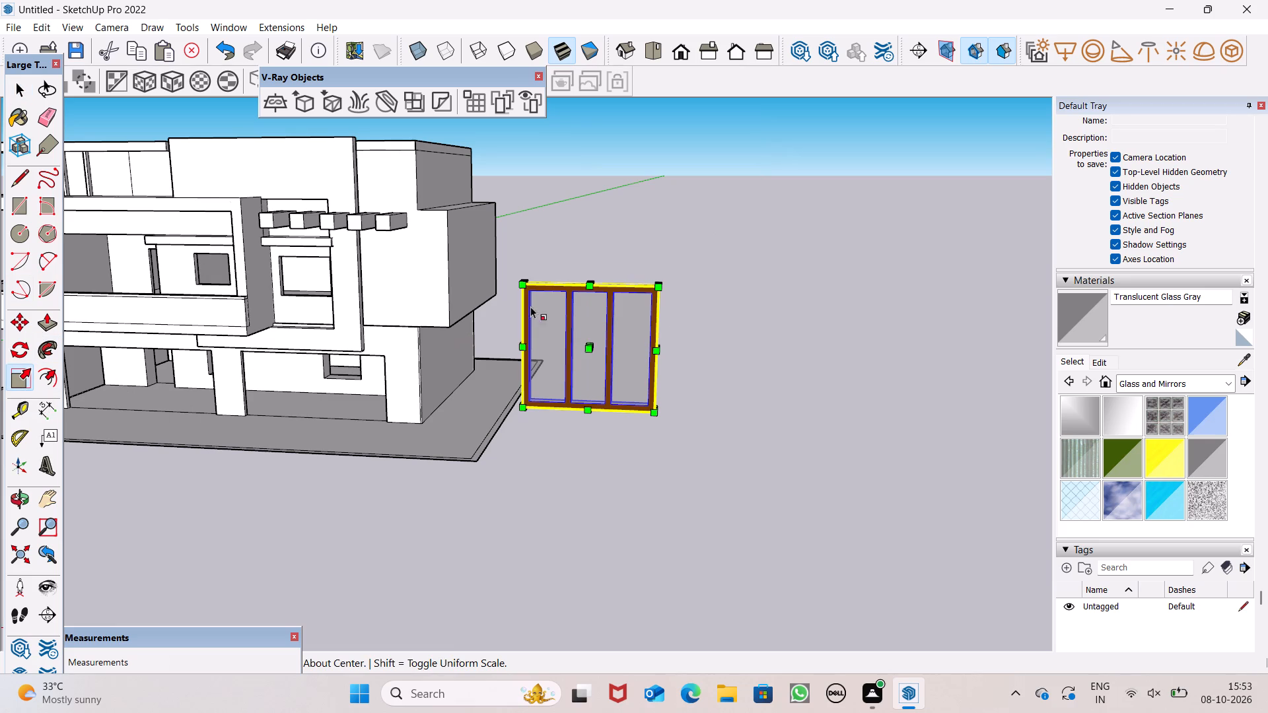
left_click_drag(519, 286, 551, 320)
key("space")
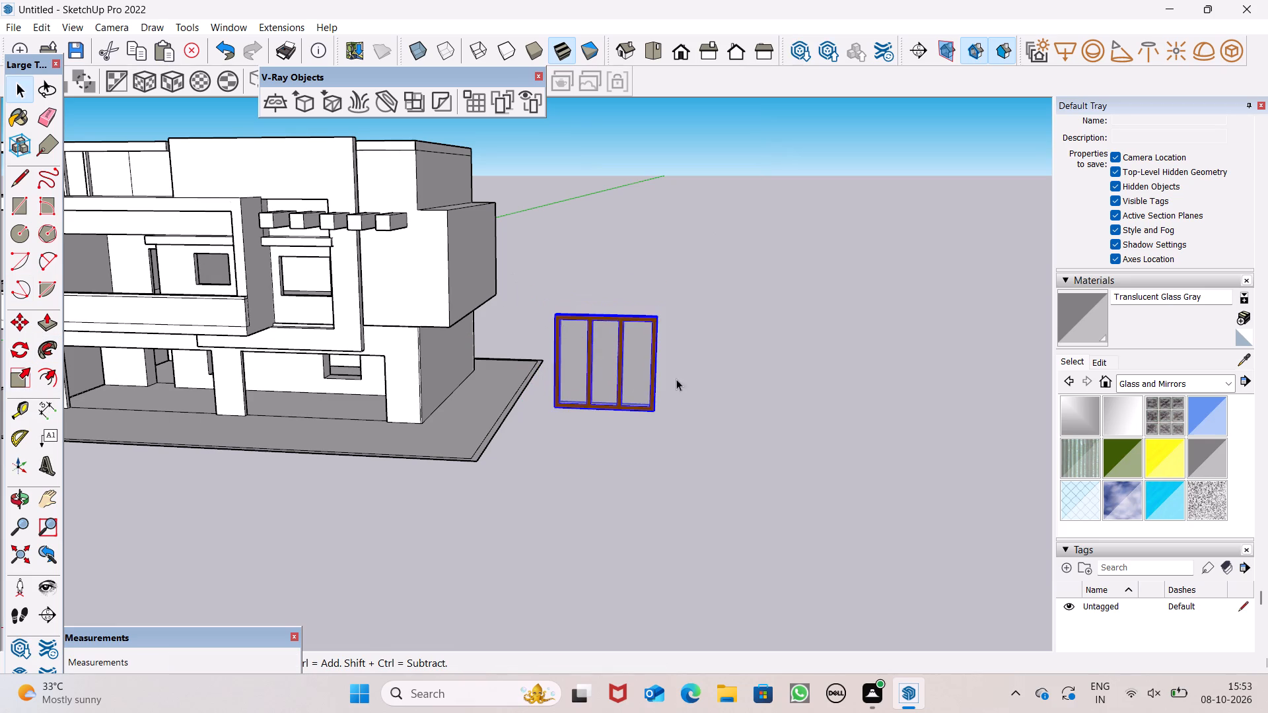
Scale the window down uniformly again from its upper corner to about half its current width.
scroll(715, 374, "down", 8)
middle_click_drag(703, 384, 699, 354)
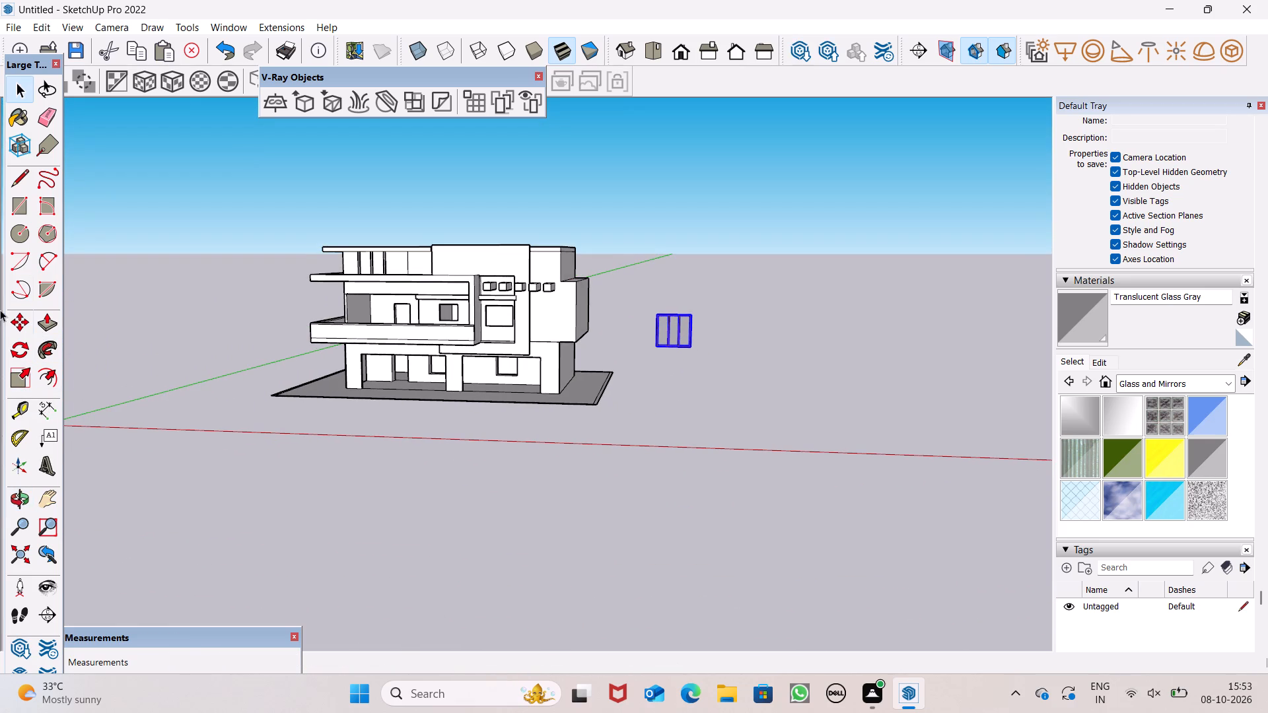
left_click(15, 382)
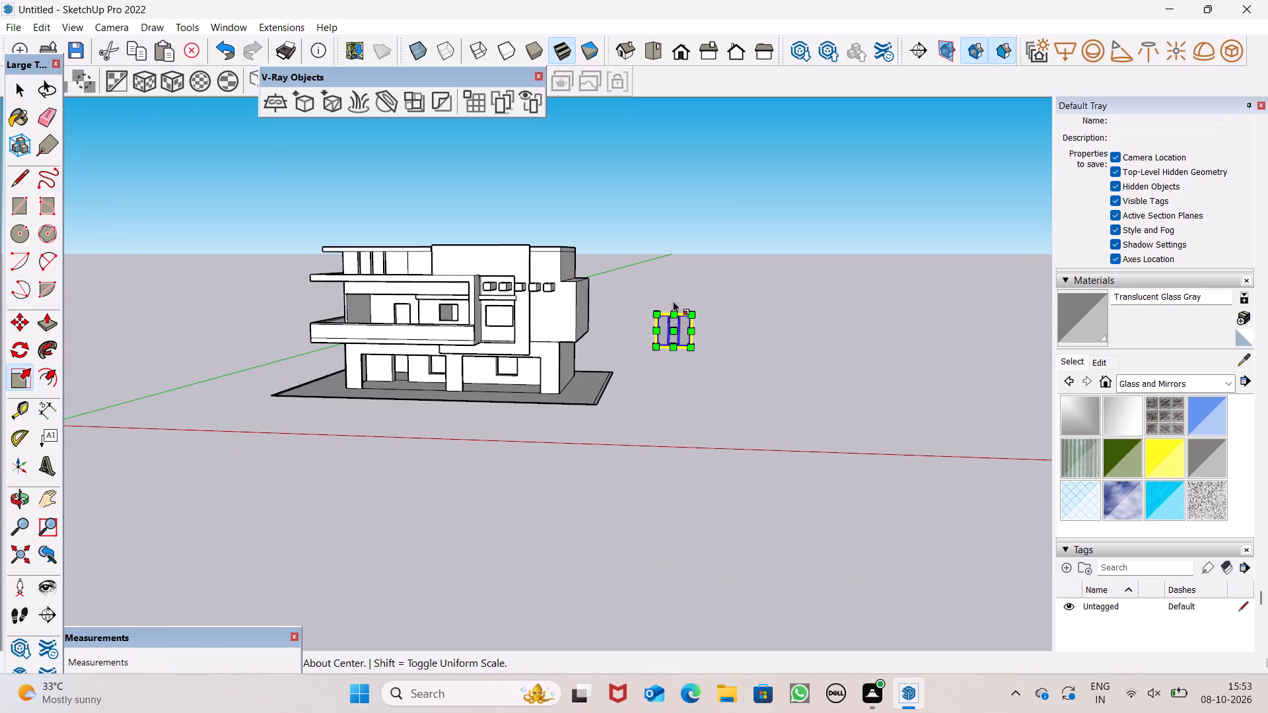
scroll(744, 317, "up", 4)
scroll(626, 316, "up", 5)
left_click_drag(588, 309, 599, 322)
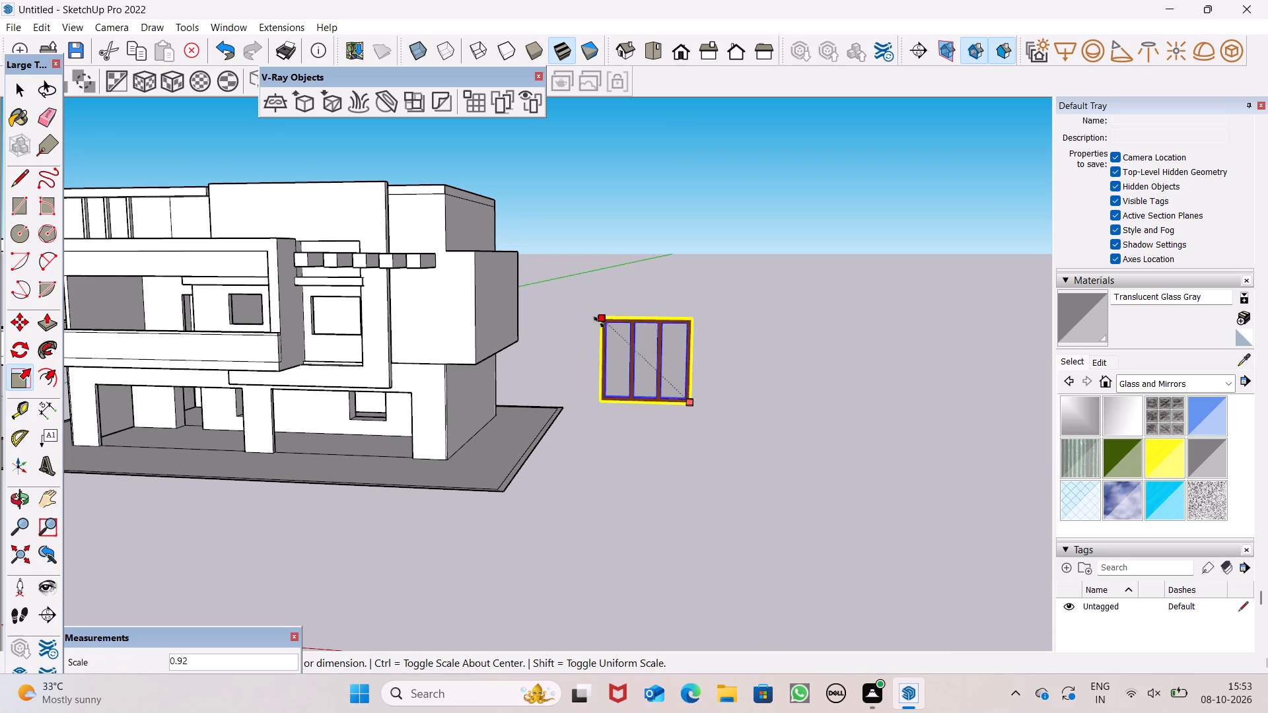
left_click_drag(599, 322, 603, 331)
left_click_drag(608, 324, 614, 337)
left_click(614, 337)
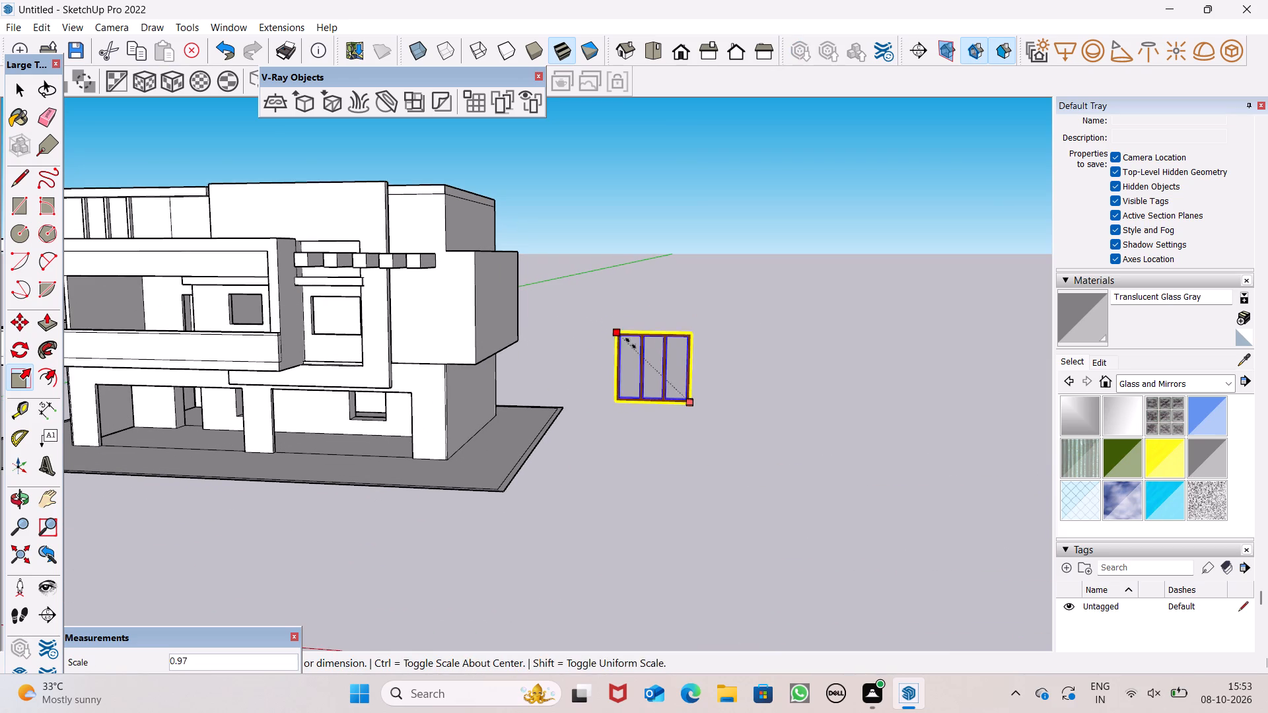
left_click(644, 350)
key("space")
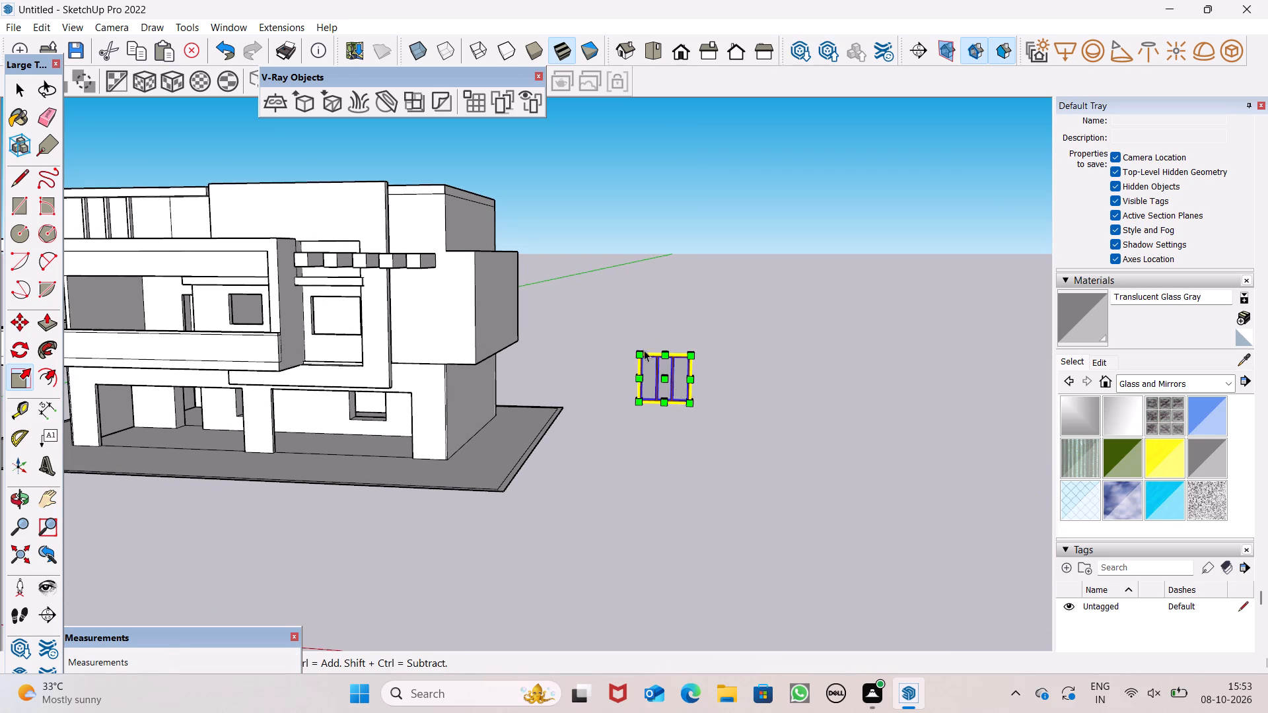
Move the window by its lower corner toward the front of the house near the ground-floor window opening.
key("m")
key("Return")
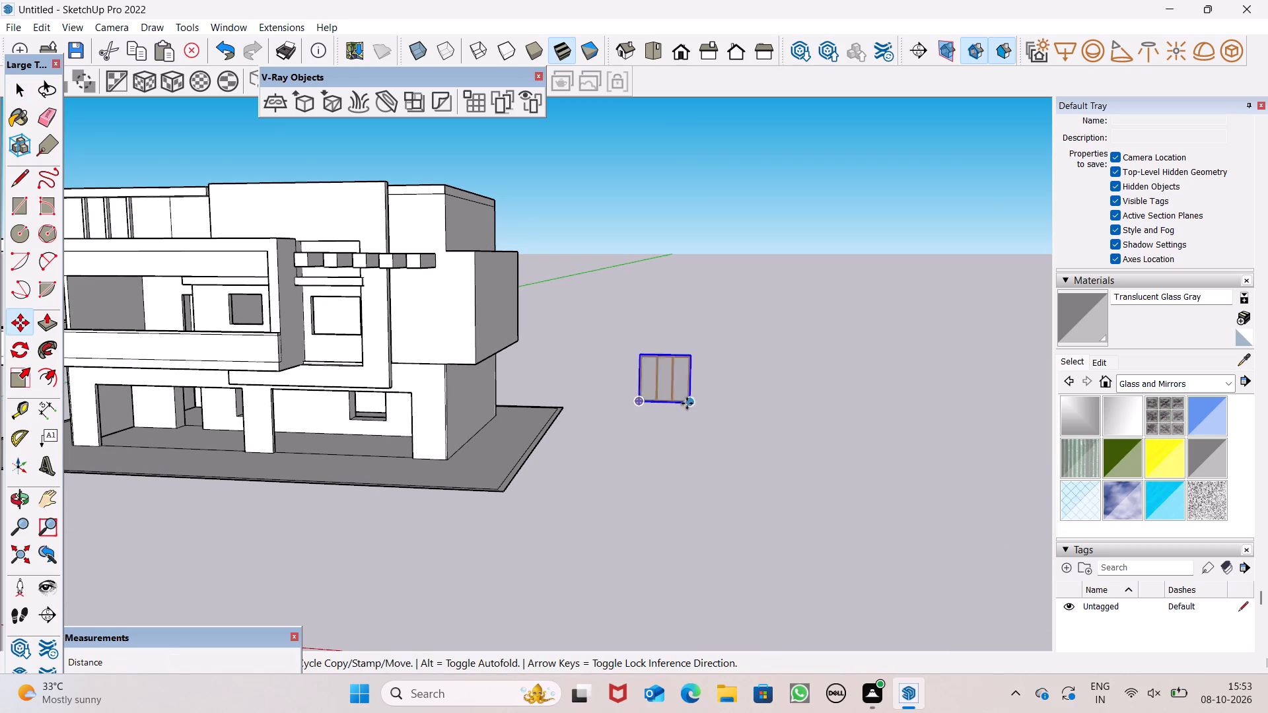
left_click_drag(692, 399, 363, 432)
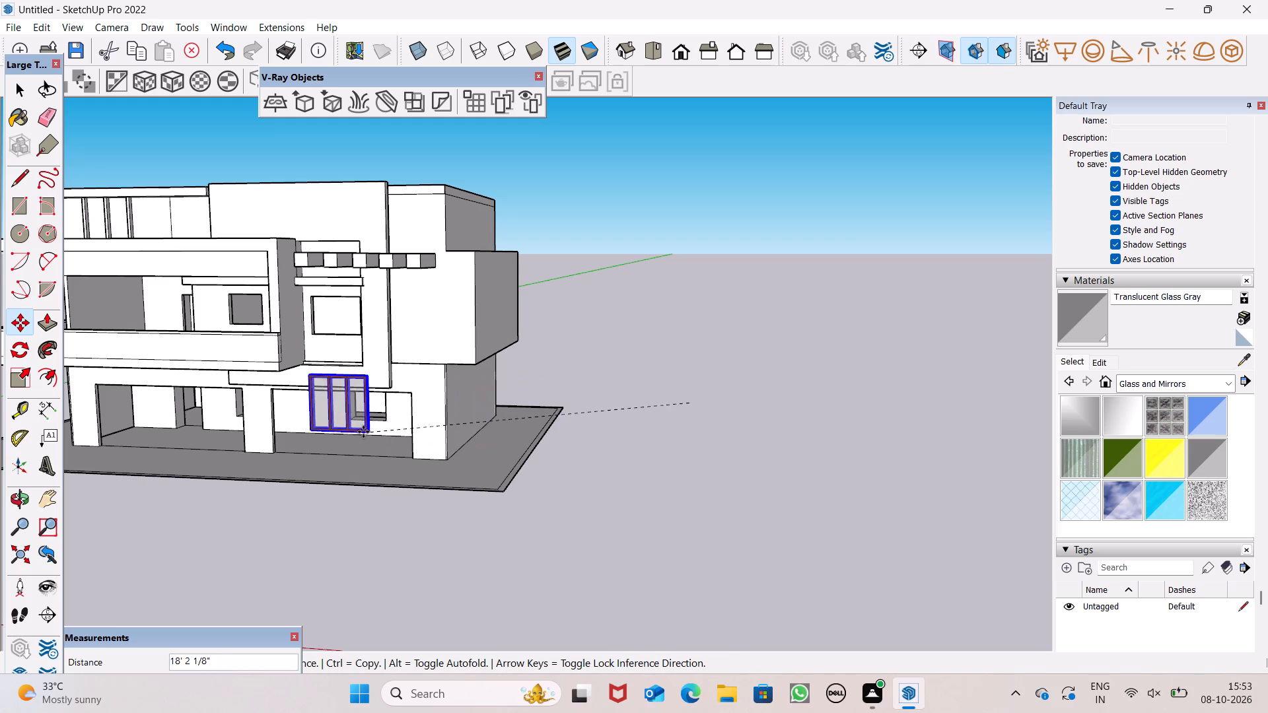
left_click_drag(363, 432, 384, 423)
scroll(416, 408, "down", 1)
scroll(413, 407, "up", 3)
scroll(411, 405, "down", 1)
scroll(368, 399, "up", 1)
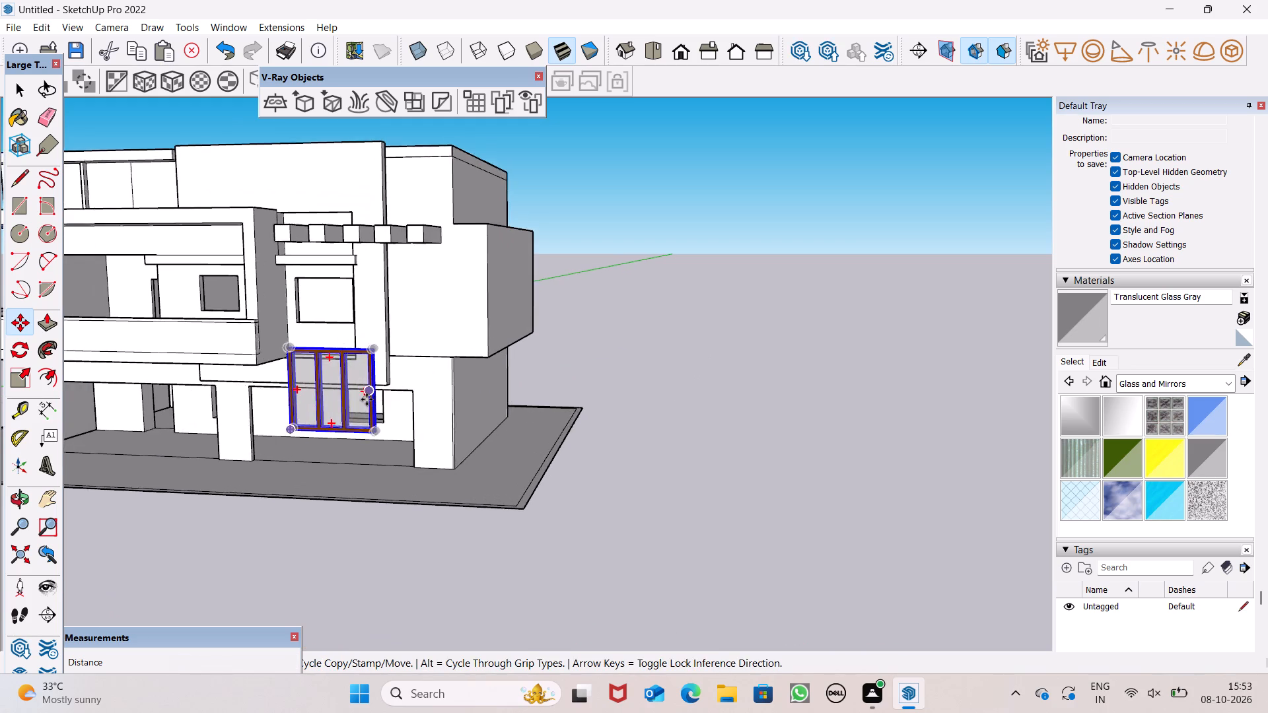
scroll(367, 399, "up", 2)
middle_click_drag(427, 446, 450, 455)
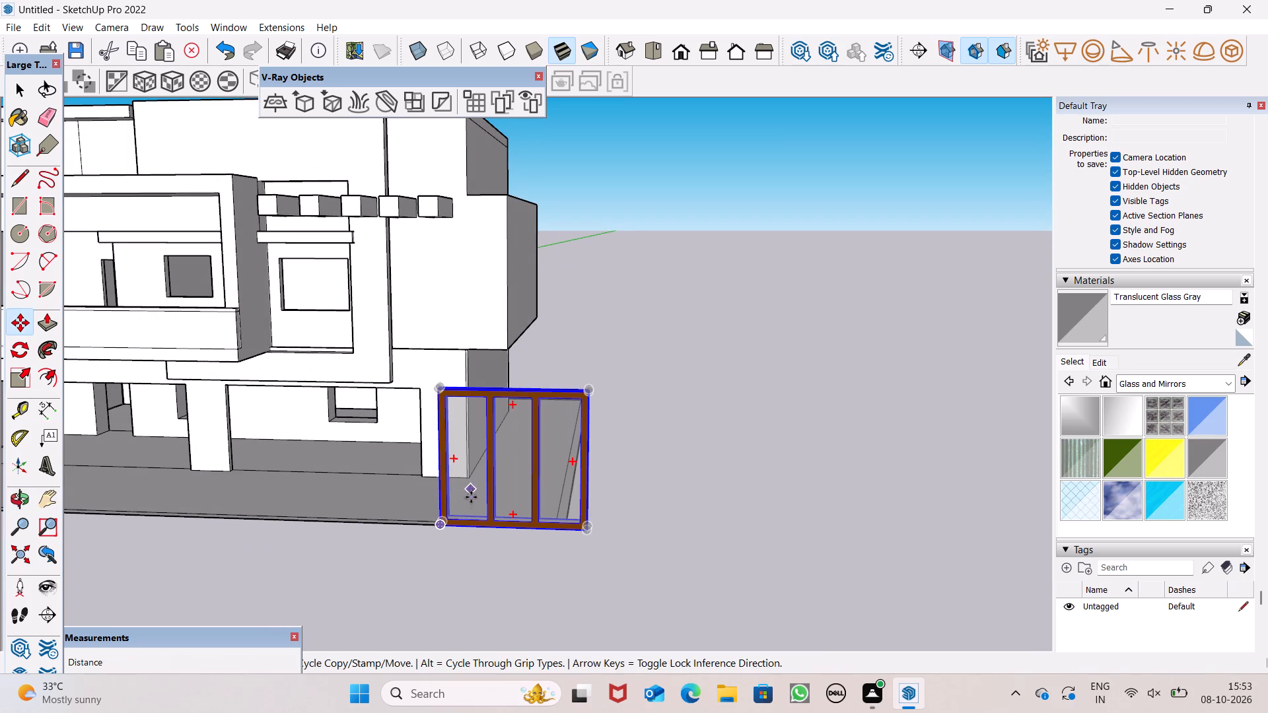
Move the window by its other lower corner toward the upper-floor window opening beside the balcony.
left_click_drag(443, 522, 290, 376)
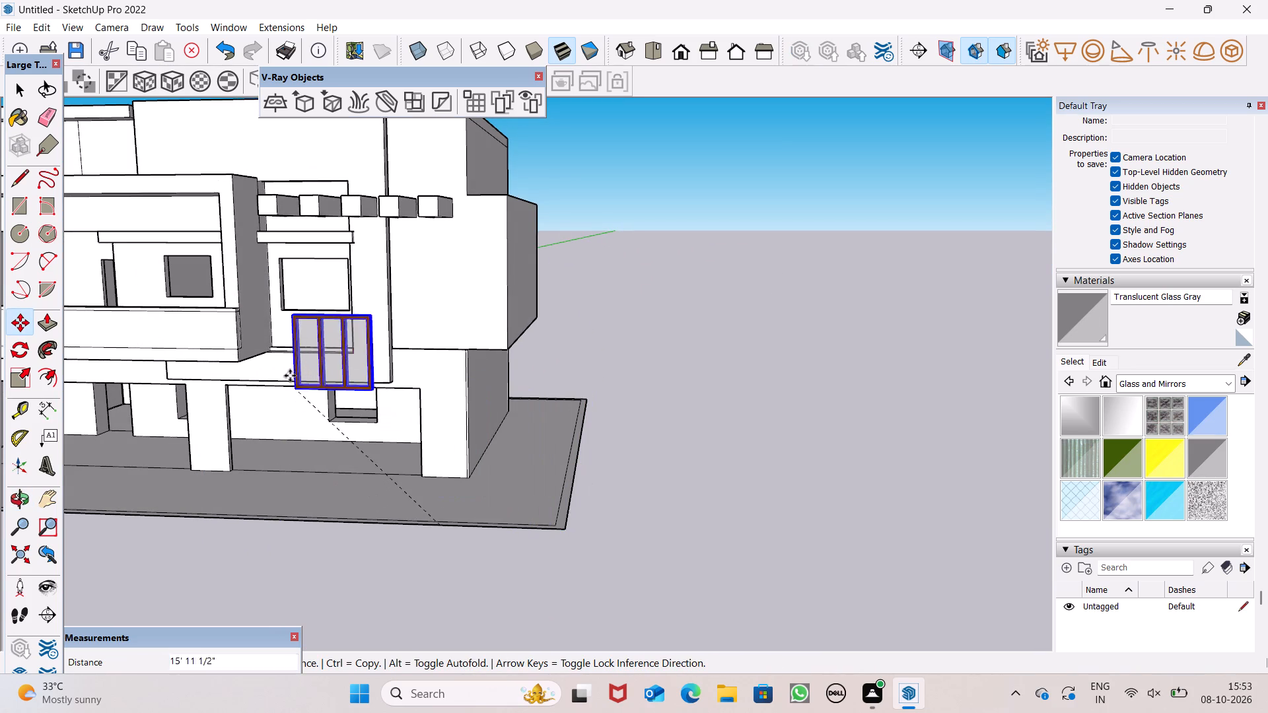
left_click_drag(290, 376, 260, 301)
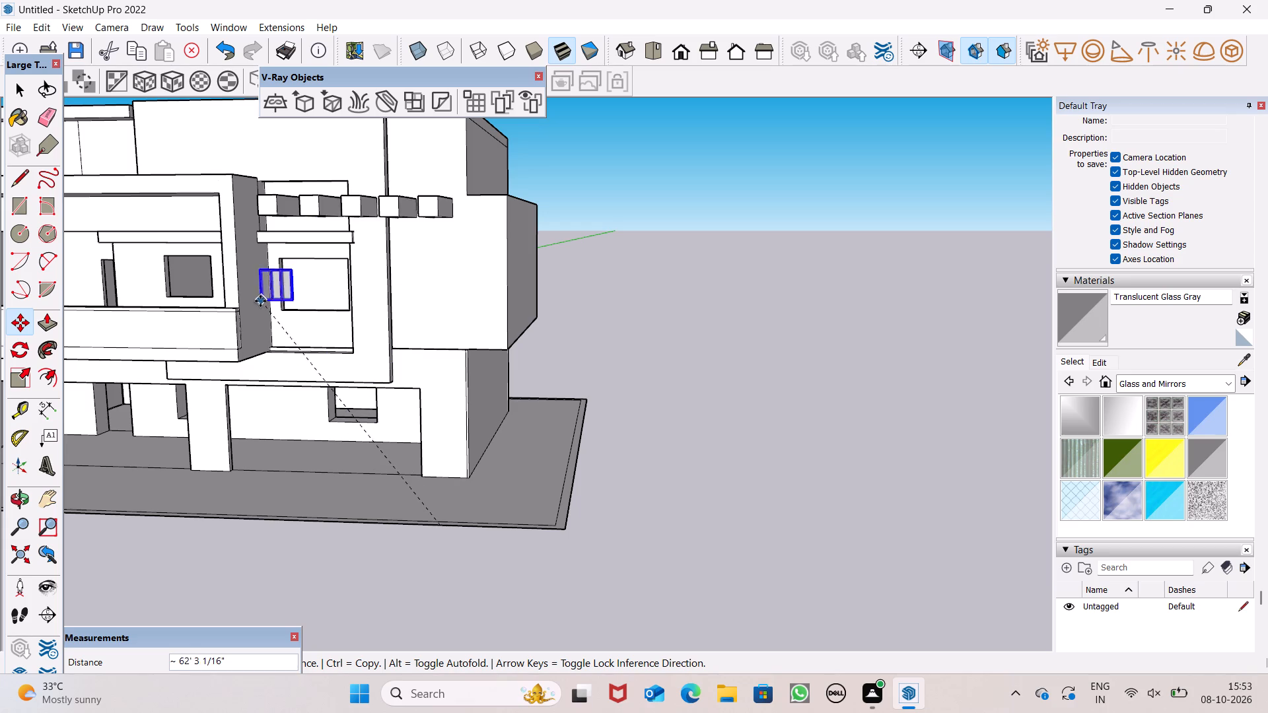
left_click_drag(260, 301, 276, 306)
left_click(276, 306)
scroll(275, 301, "up", 7)
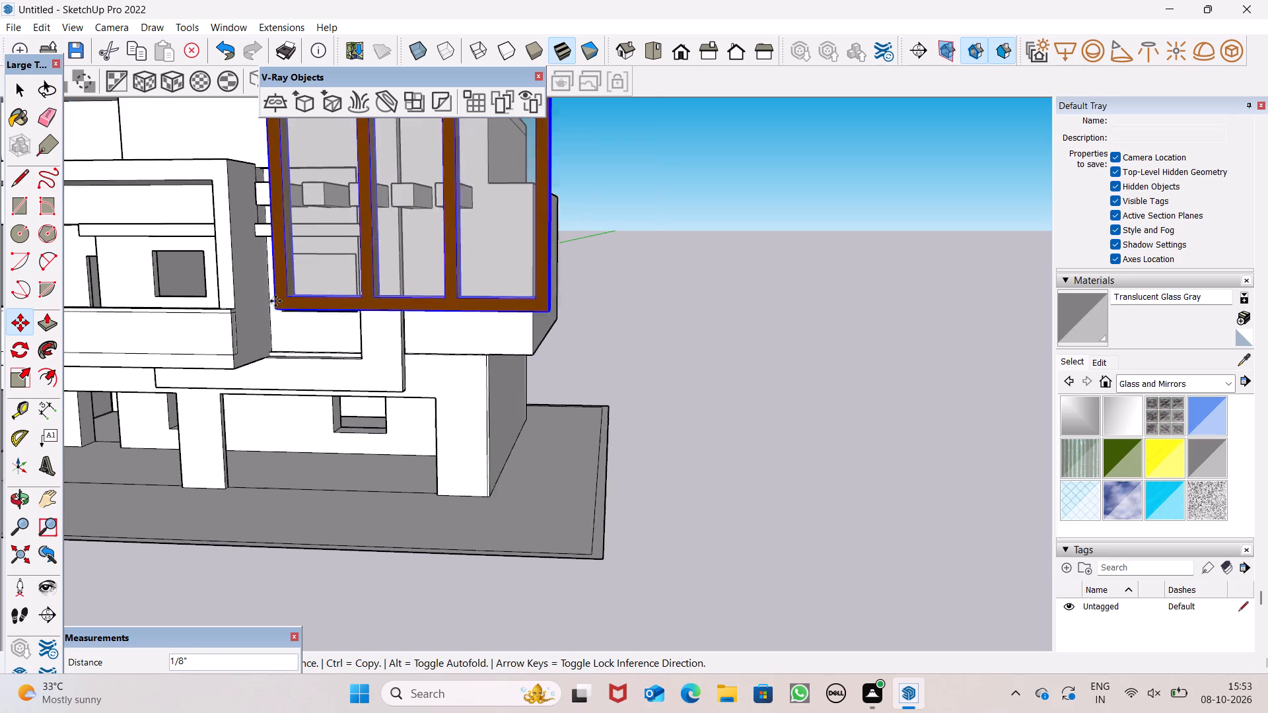
scroll(275, 301, "up", 2)
left_click(281, 301)
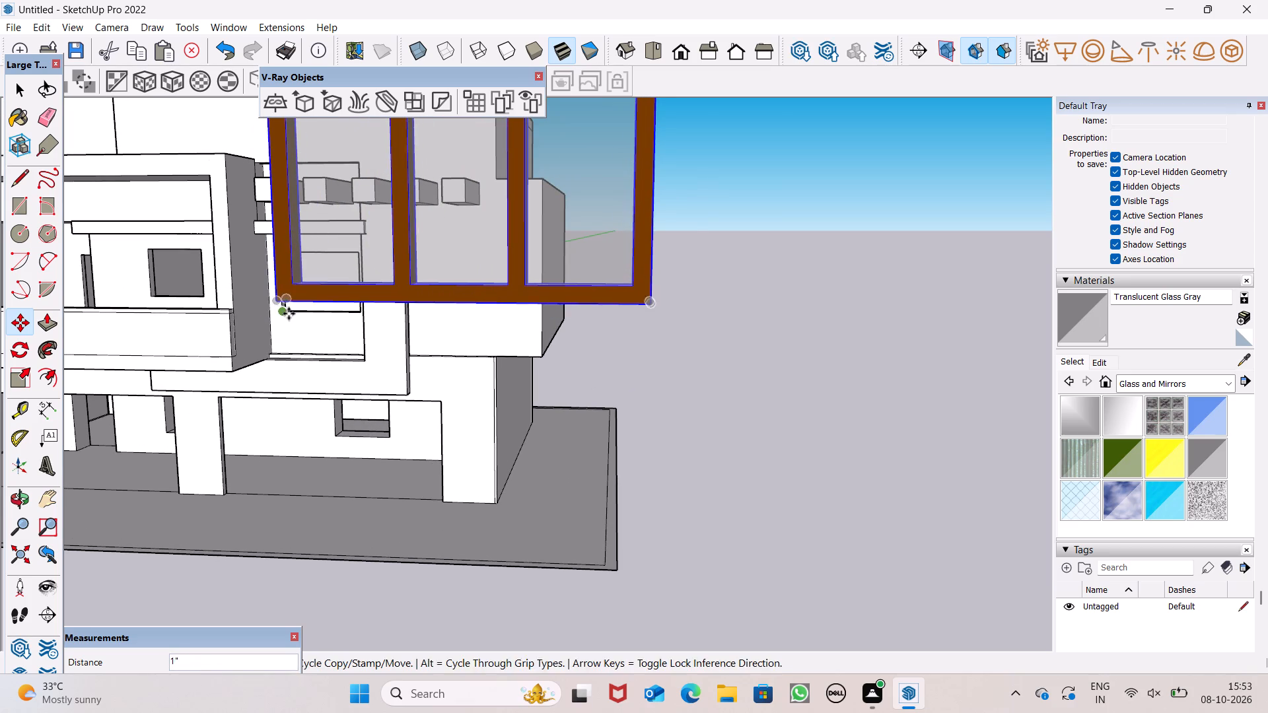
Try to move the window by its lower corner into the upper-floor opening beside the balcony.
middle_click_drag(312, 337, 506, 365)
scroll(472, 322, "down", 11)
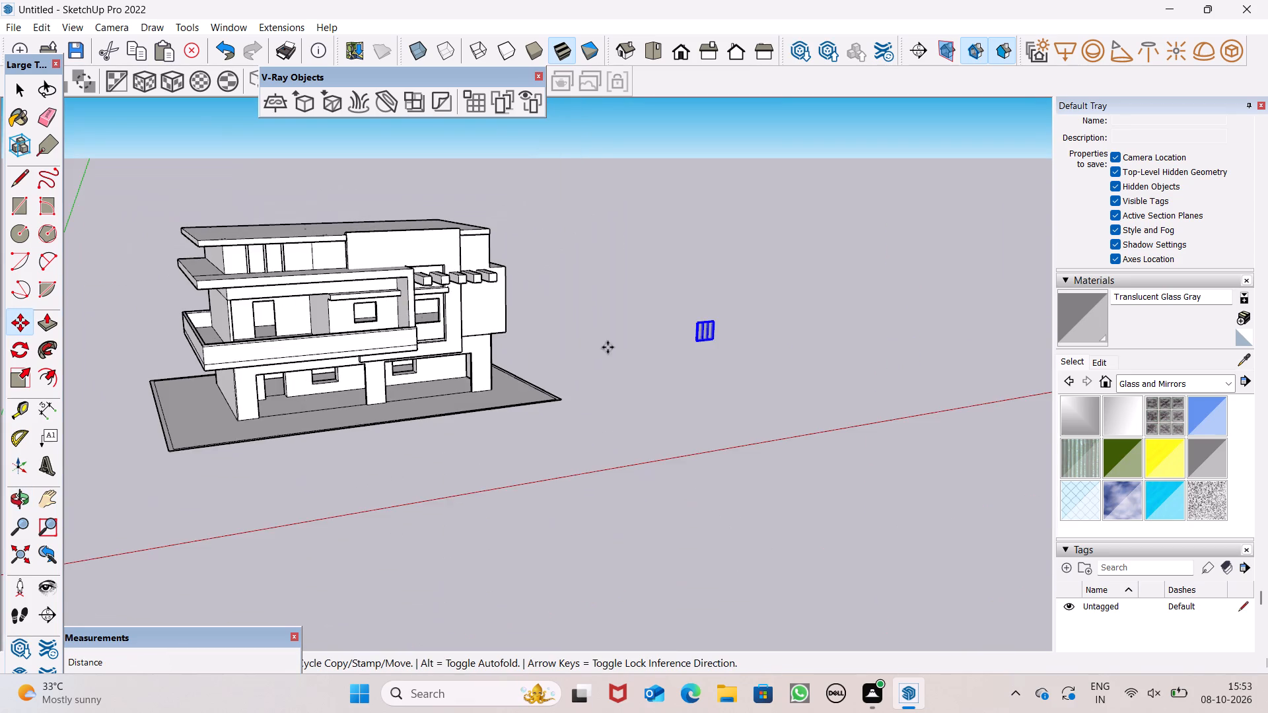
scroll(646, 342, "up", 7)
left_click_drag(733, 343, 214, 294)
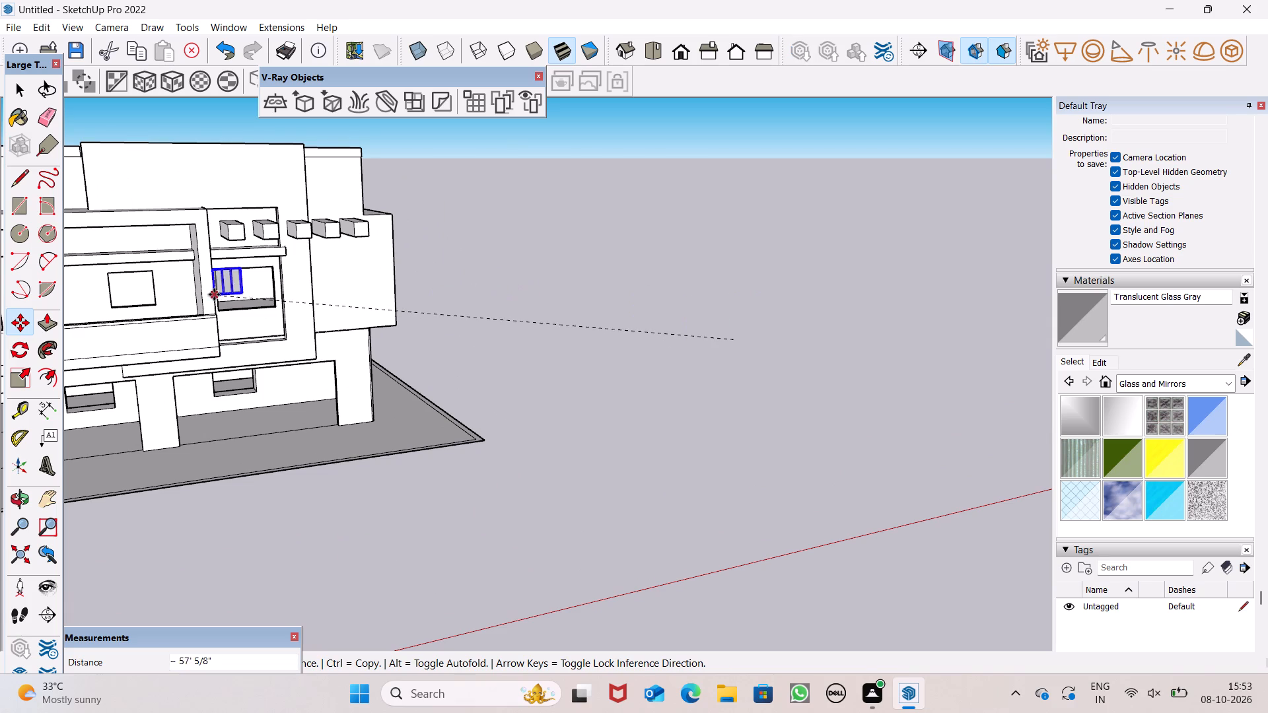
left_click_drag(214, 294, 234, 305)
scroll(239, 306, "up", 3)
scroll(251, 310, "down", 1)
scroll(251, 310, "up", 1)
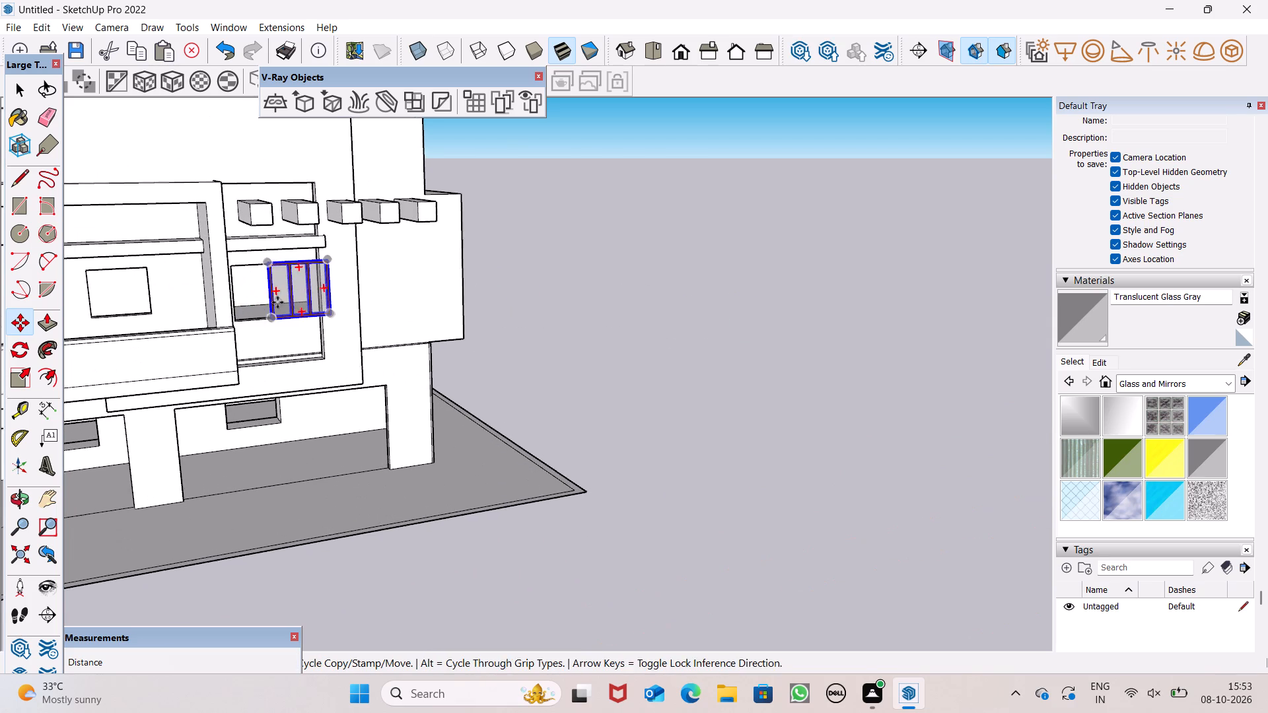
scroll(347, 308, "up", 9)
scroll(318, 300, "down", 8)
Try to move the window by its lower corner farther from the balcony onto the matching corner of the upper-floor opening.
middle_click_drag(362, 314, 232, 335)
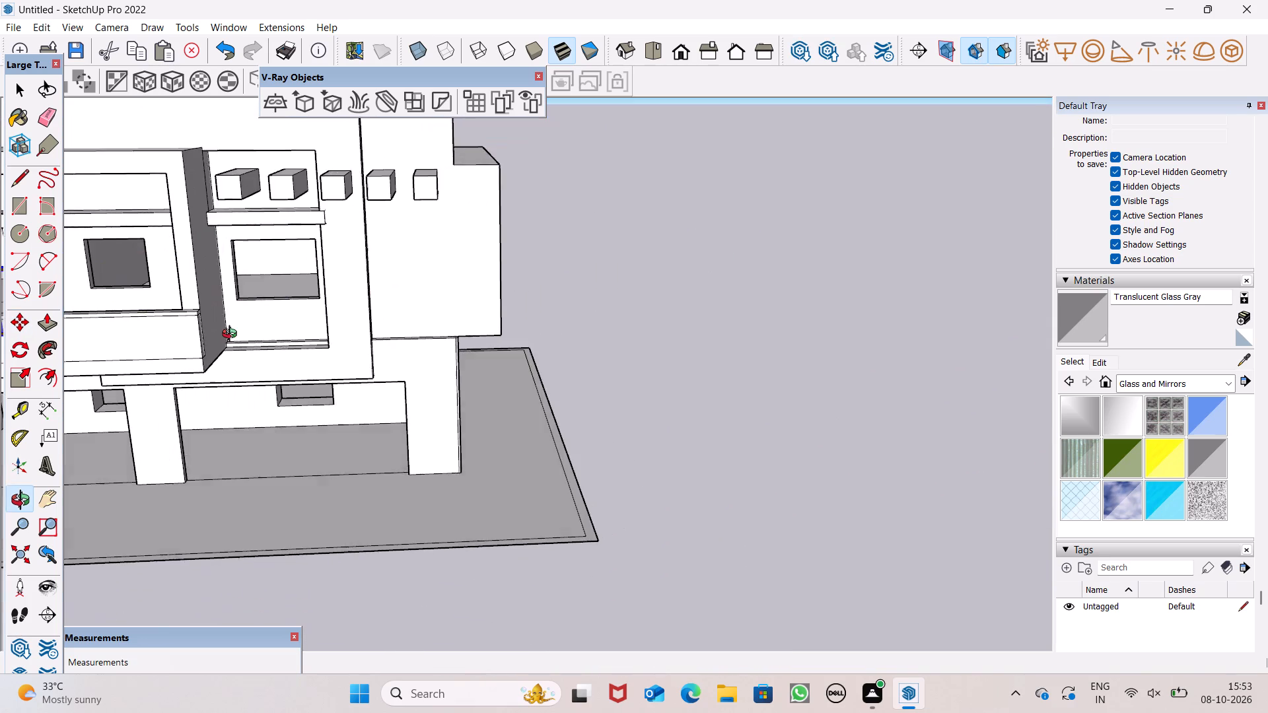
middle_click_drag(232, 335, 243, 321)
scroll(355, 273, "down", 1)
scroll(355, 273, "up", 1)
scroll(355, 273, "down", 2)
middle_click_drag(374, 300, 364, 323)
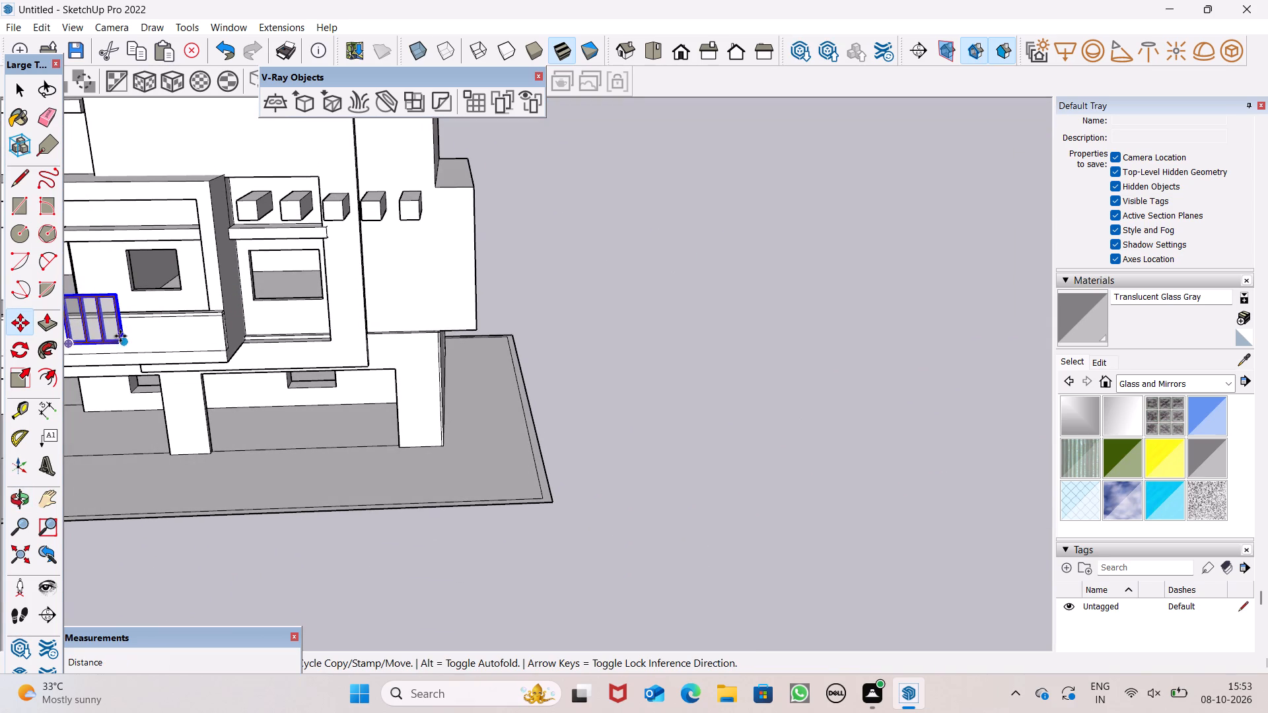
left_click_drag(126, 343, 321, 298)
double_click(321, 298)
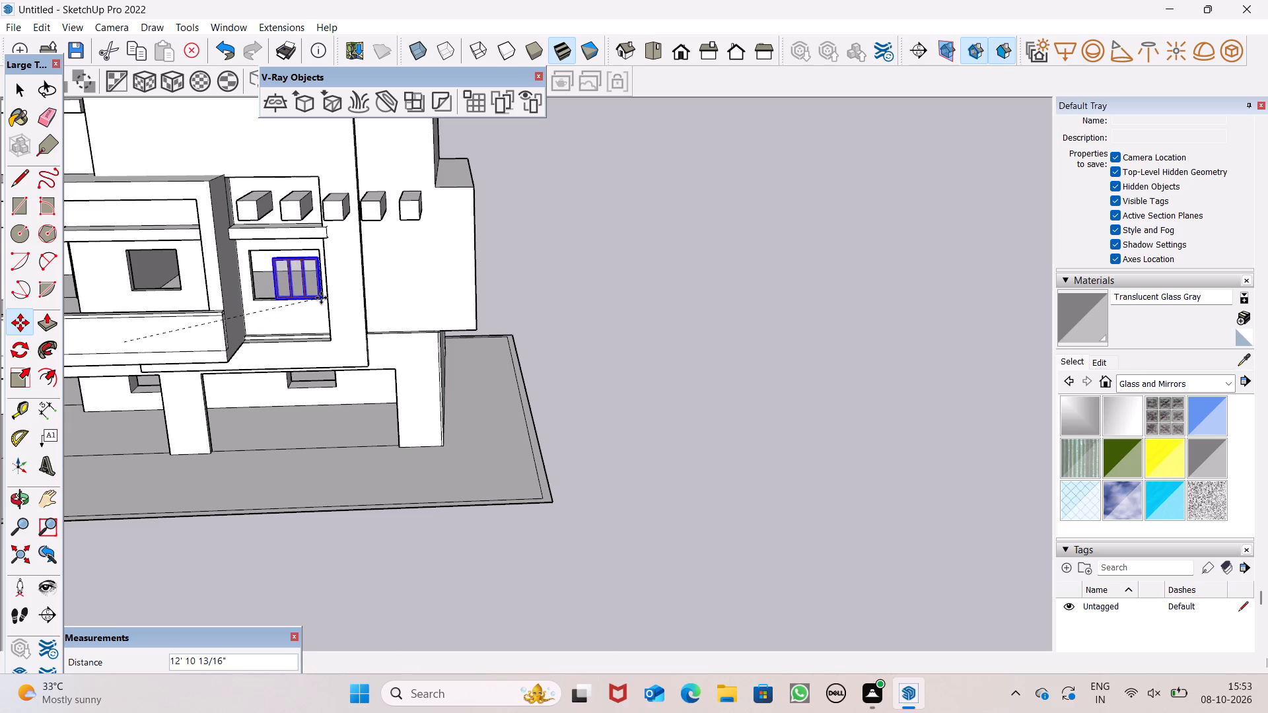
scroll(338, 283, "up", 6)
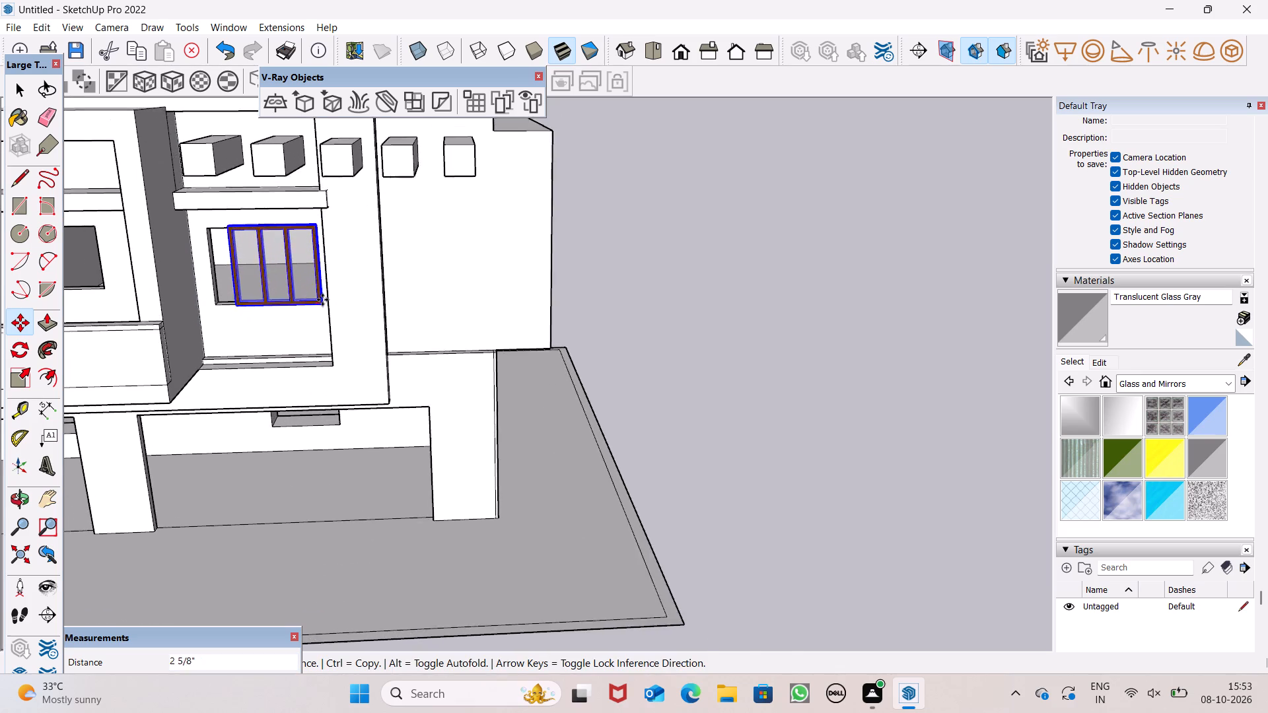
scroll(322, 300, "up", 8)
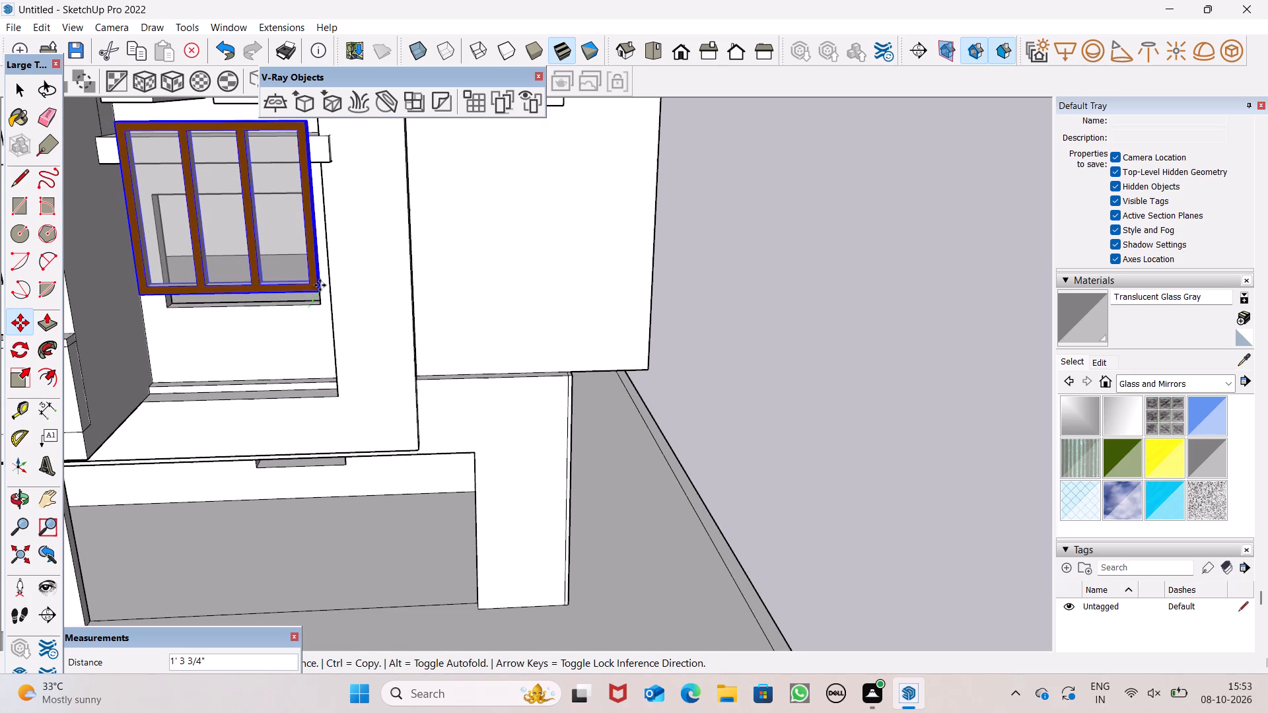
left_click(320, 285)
Move the window by the same lower corner onto the upper-floor opening's lower corner farther from the balcony.
scroll(328, 282, "up", 1)
scroll(328, 282, "down", 1)
middle_click_drag(341, 296, 279, 287)
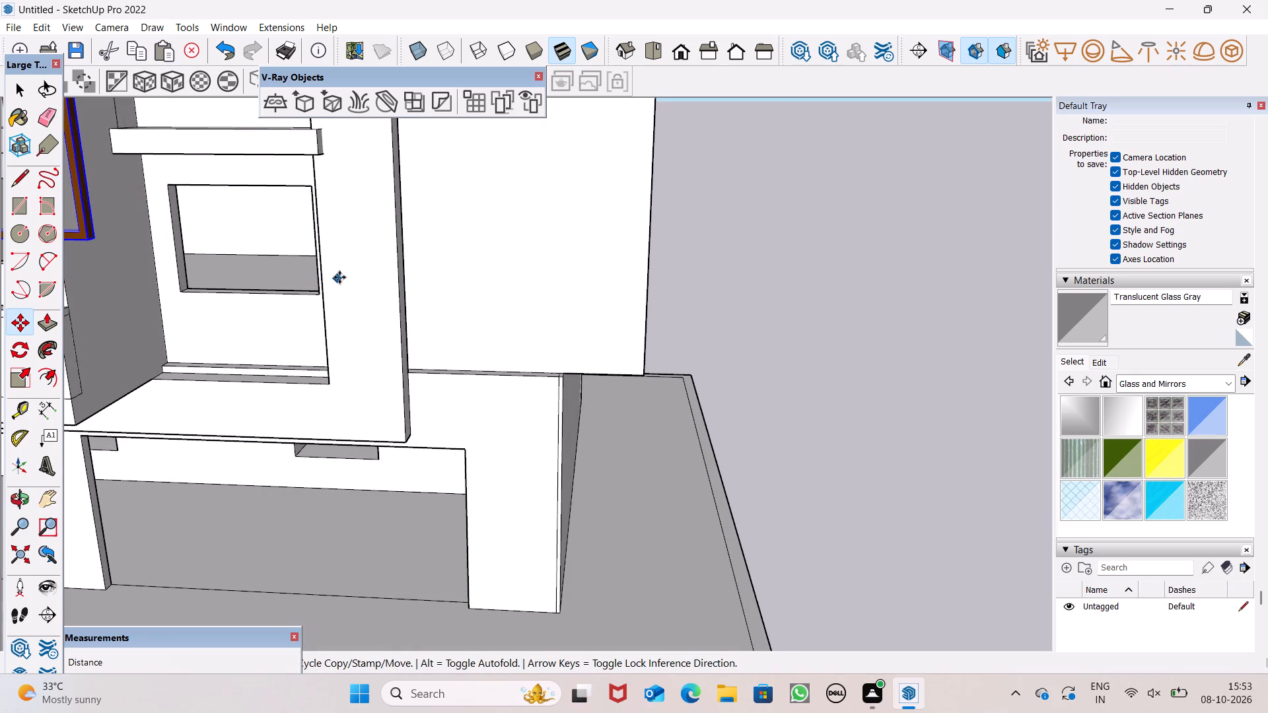
left_click_drag(83, 244, 314, 309)
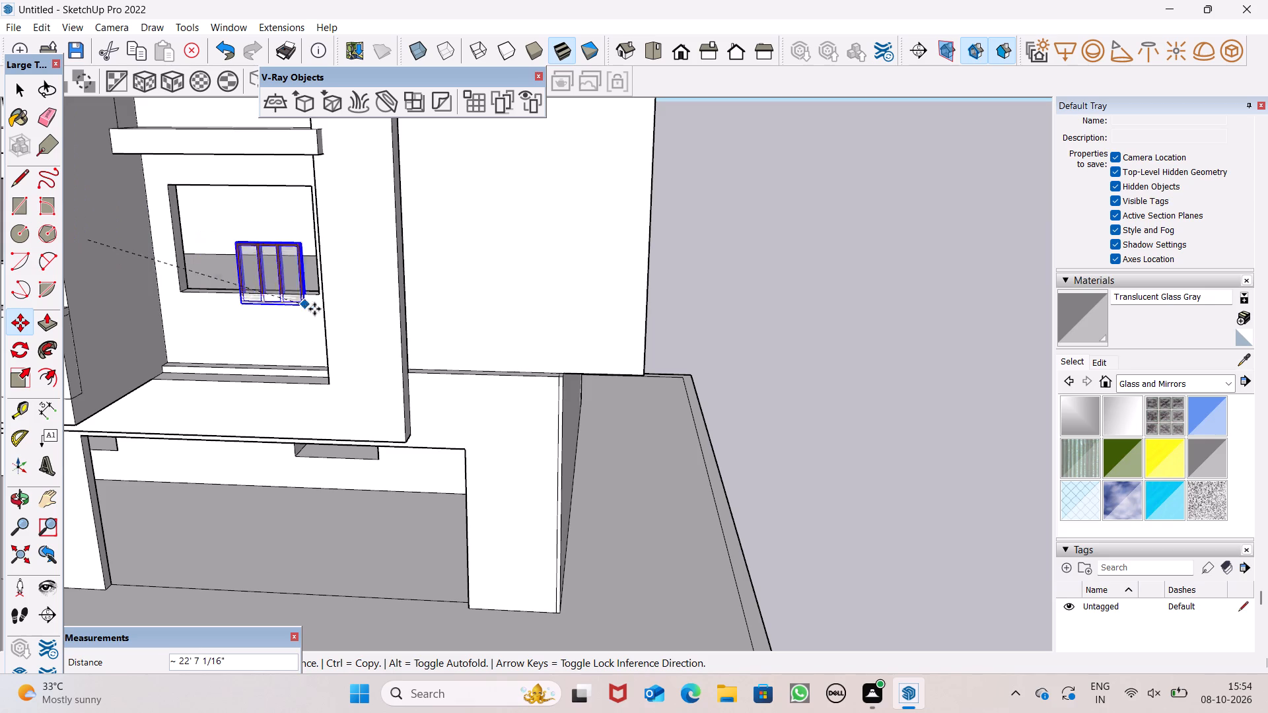
left_click_drag(314, 309, 304, 263)
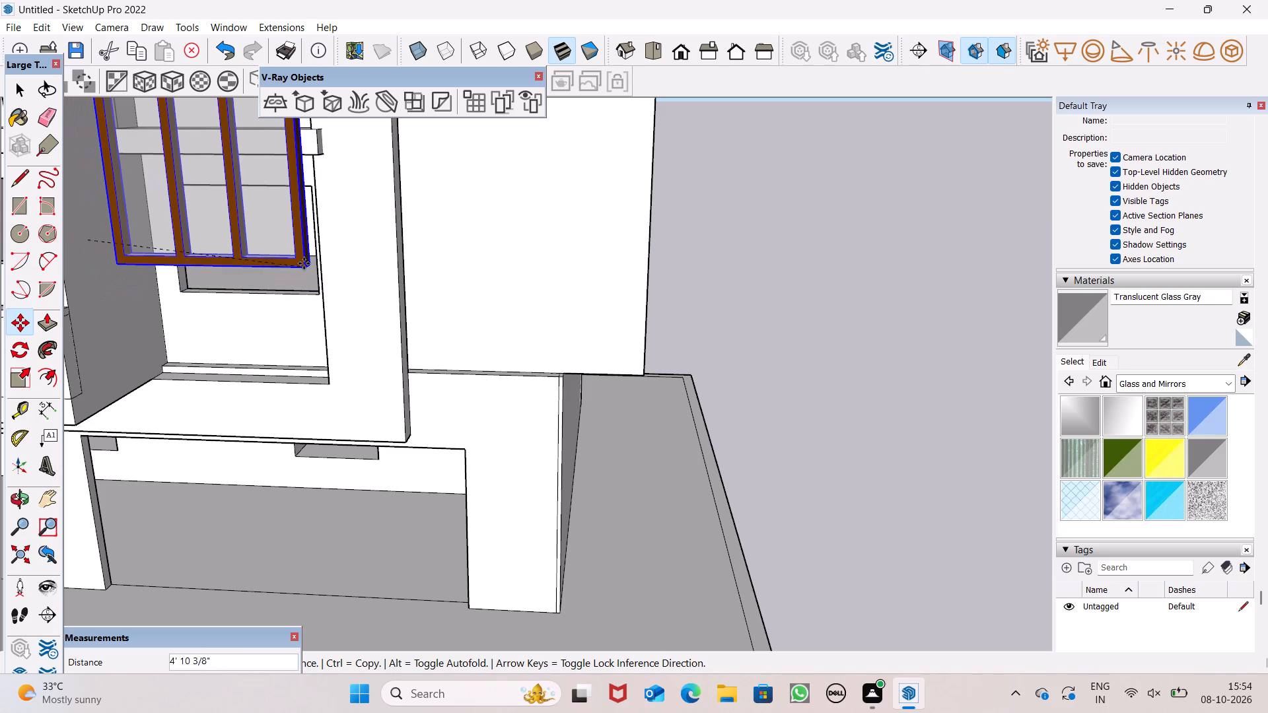
left_click_drag(304, 263, 304, 284)
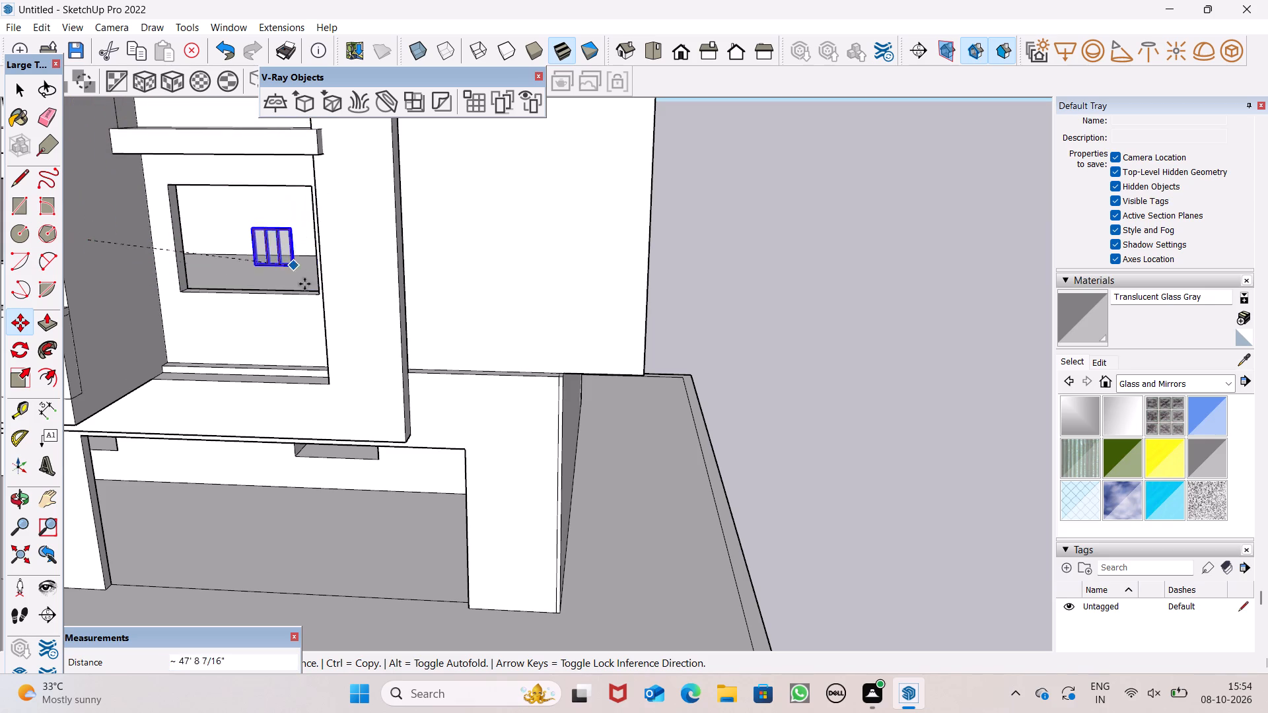
left_click_drag(304, 284, 314, 297)
key("space")
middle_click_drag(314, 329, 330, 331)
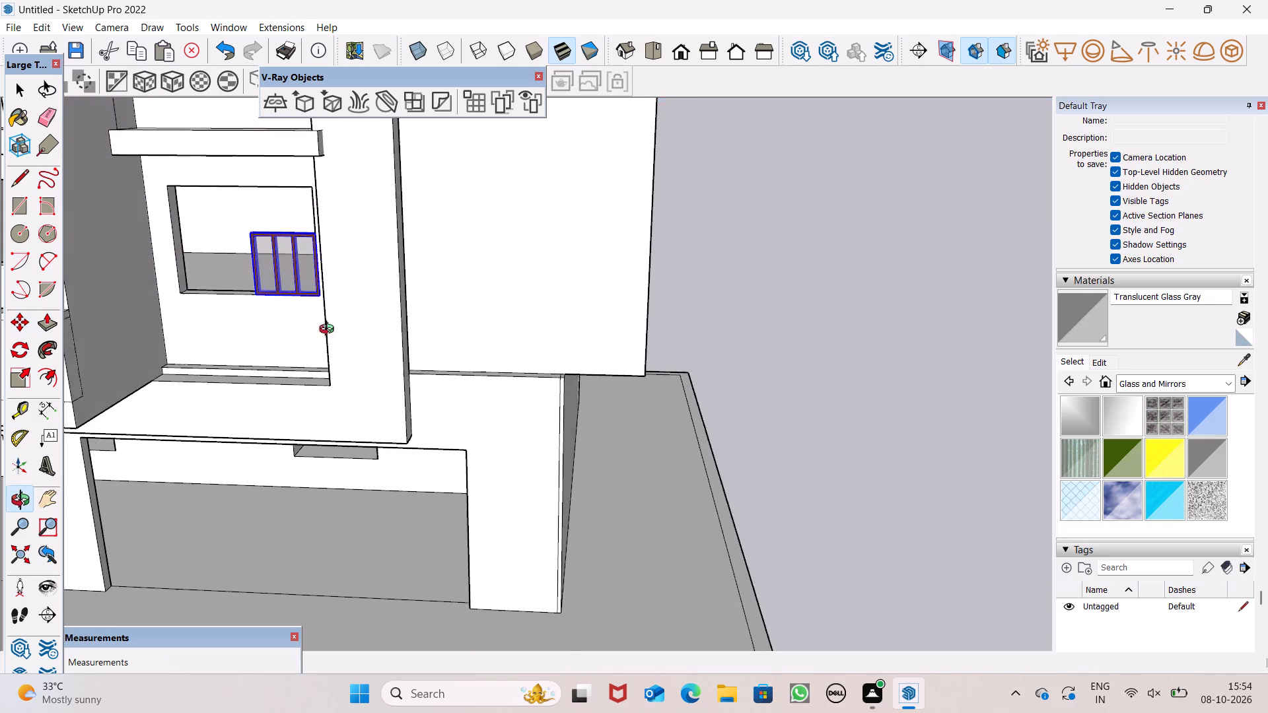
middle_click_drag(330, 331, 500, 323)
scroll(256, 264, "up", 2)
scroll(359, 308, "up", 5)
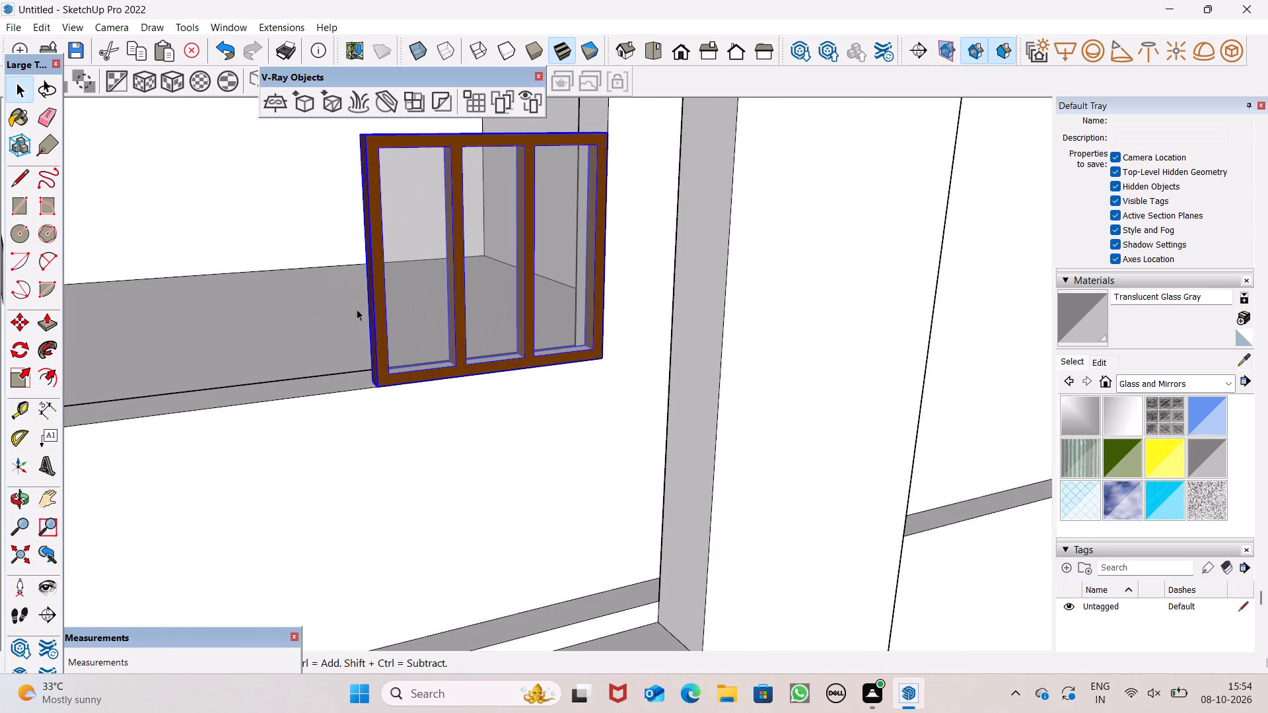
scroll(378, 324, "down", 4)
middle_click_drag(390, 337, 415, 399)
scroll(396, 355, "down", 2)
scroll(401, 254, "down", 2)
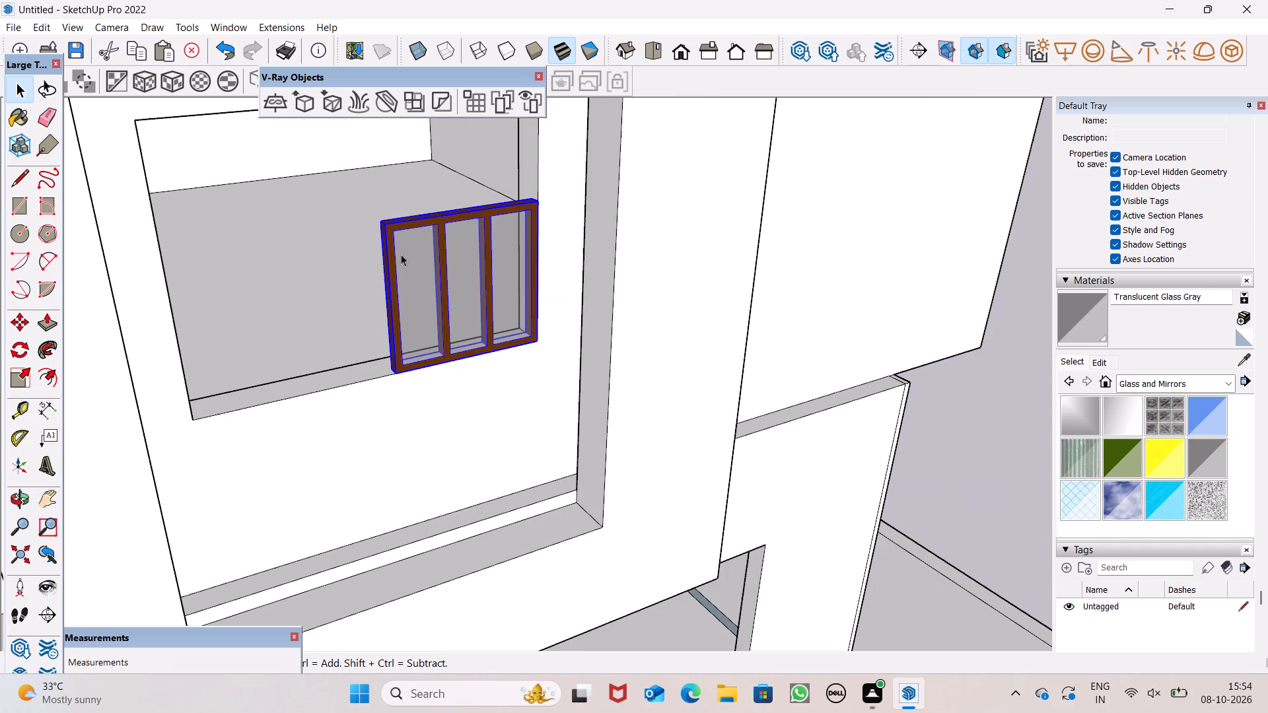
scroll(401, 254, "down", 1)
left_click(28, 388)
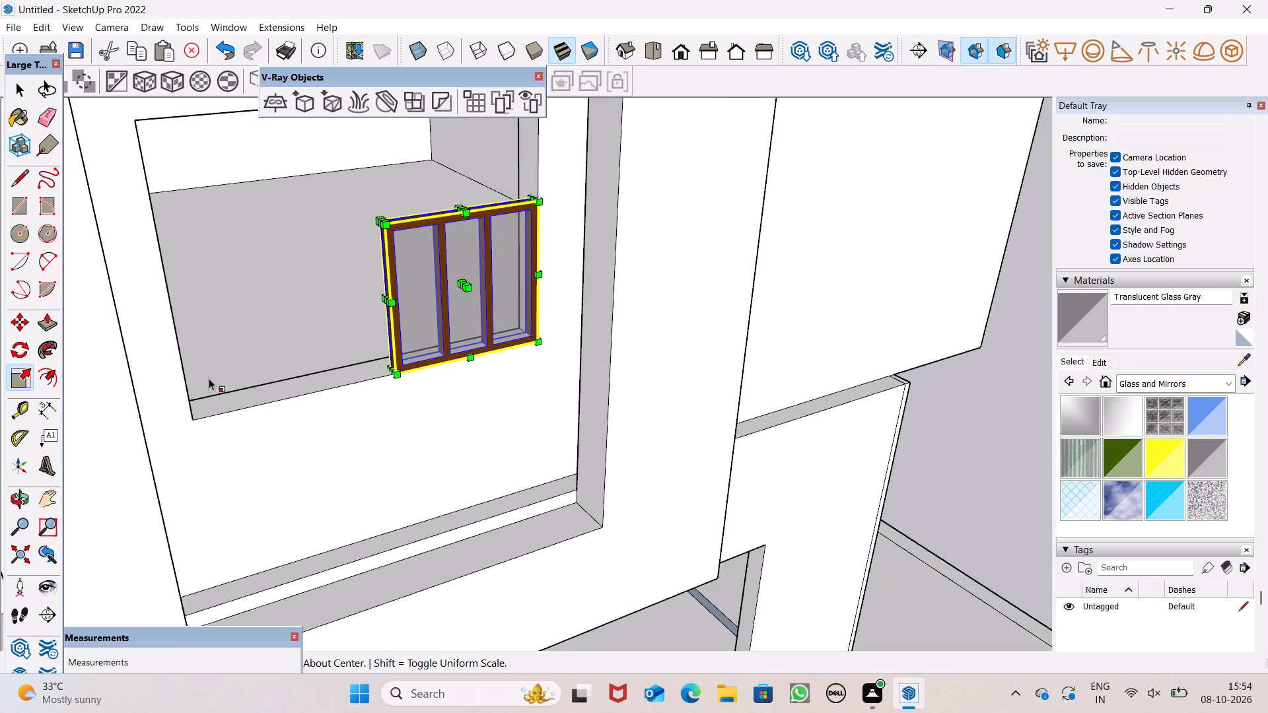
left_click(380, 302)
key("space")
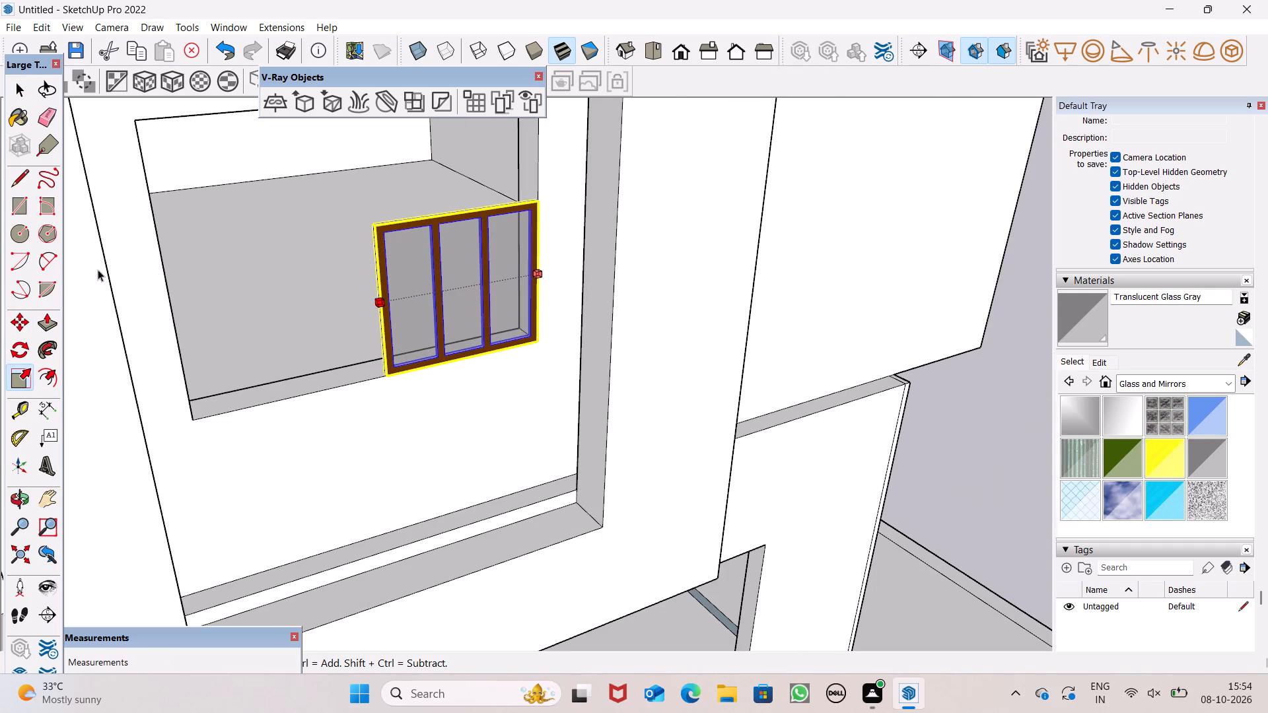
Scale the window wider in the red direction from its balcony-side edge, keeping the opposite edge fixed.
left_click(17, 374)
scroll(378, 312, "up", 2)
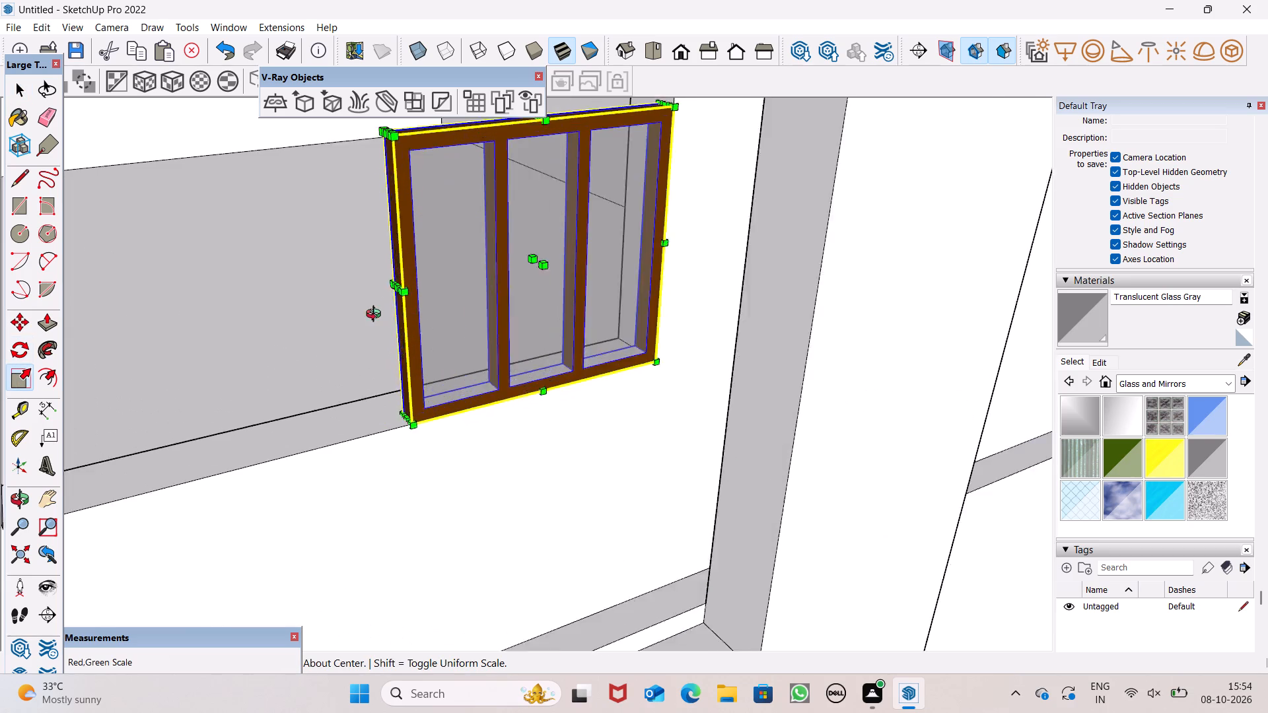
middle_click(376, 316)
scroll(376, 316, "up", 3)
left_click_drag(417, 274, 242, 319)
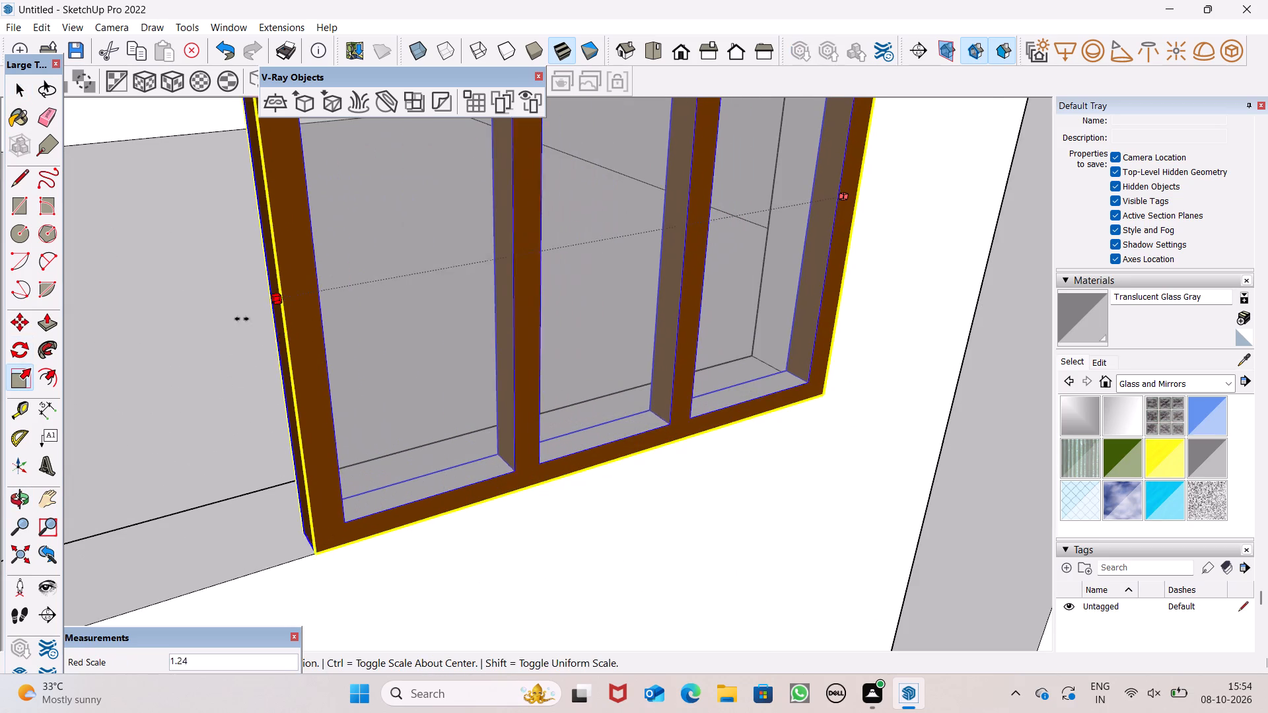
left_click_drag(242, 319, 73, 338)
left_click_drag(45, 340, 34, 341)
scroll(432, 284, "down", 3)
scroll(466, 290, "up", 1)
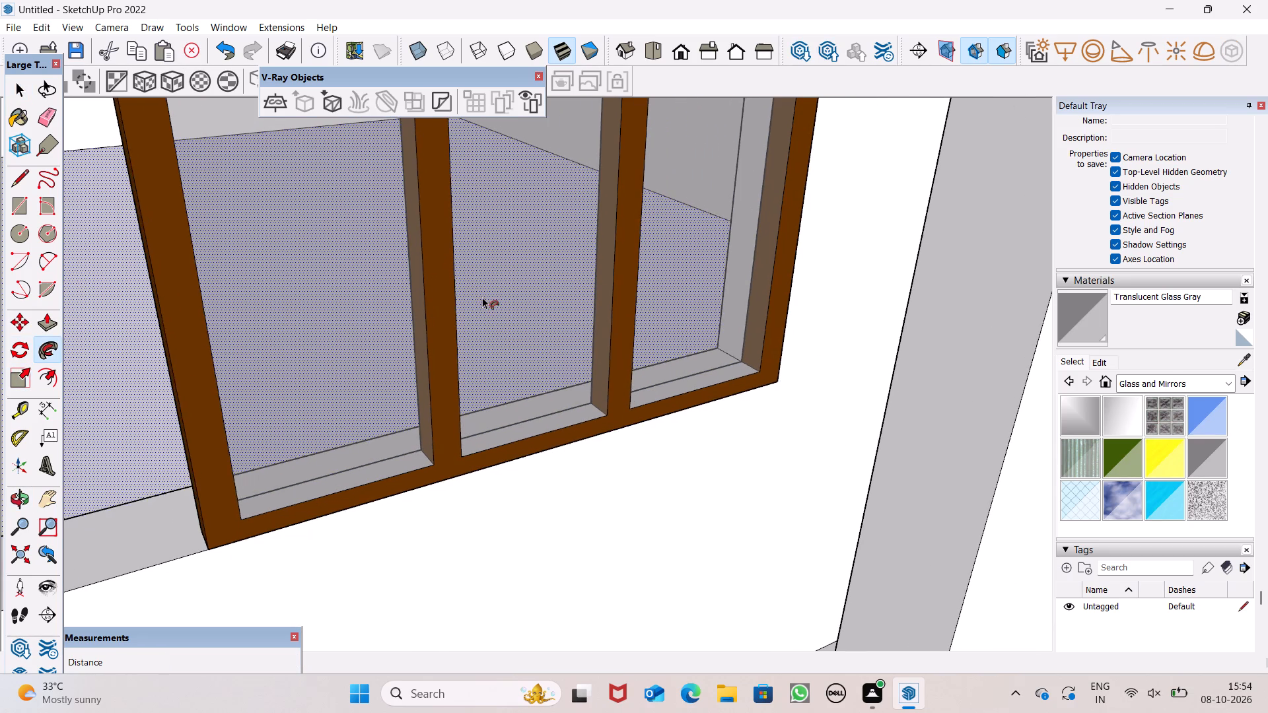
scroll(482, 298, "down", 7)
scroll(343, 318, "down", 1)
scroll(343, 318, "up", 1)
key("space")
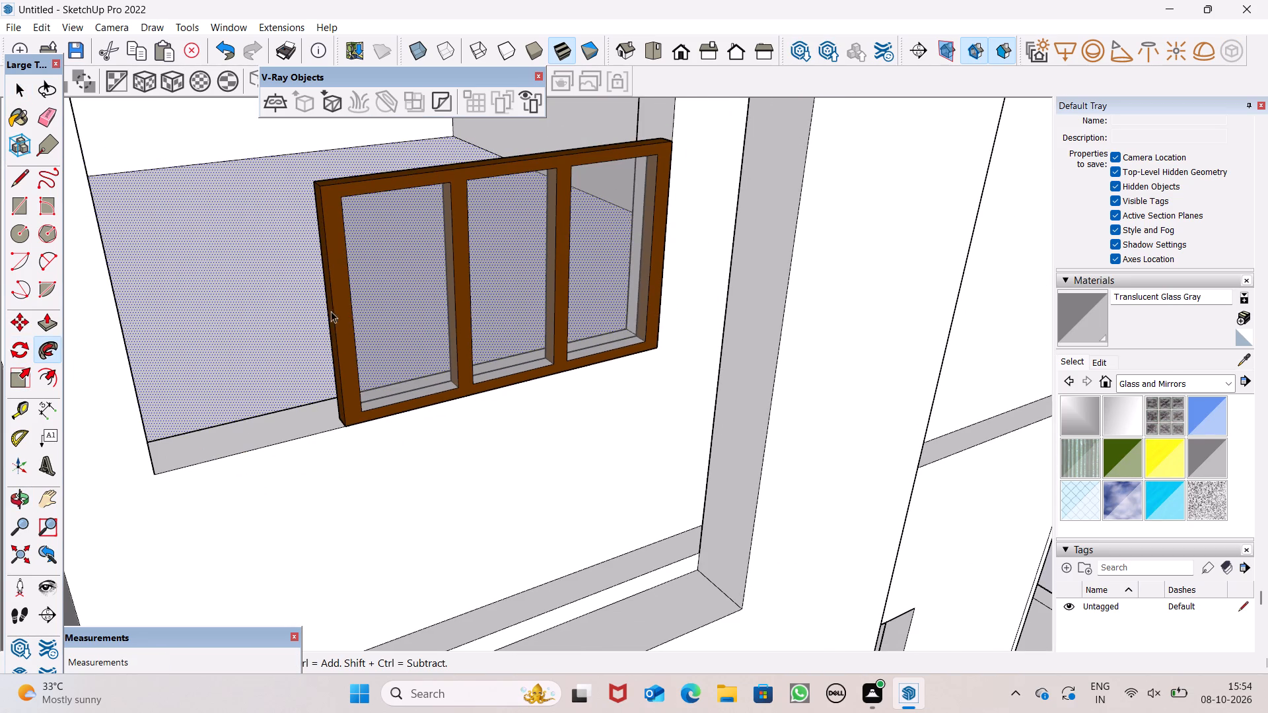
Select the window and scale it wider again toward the balcony side by a factor of about 1.13.
left_click(336, 330)
left_click(24, 378)
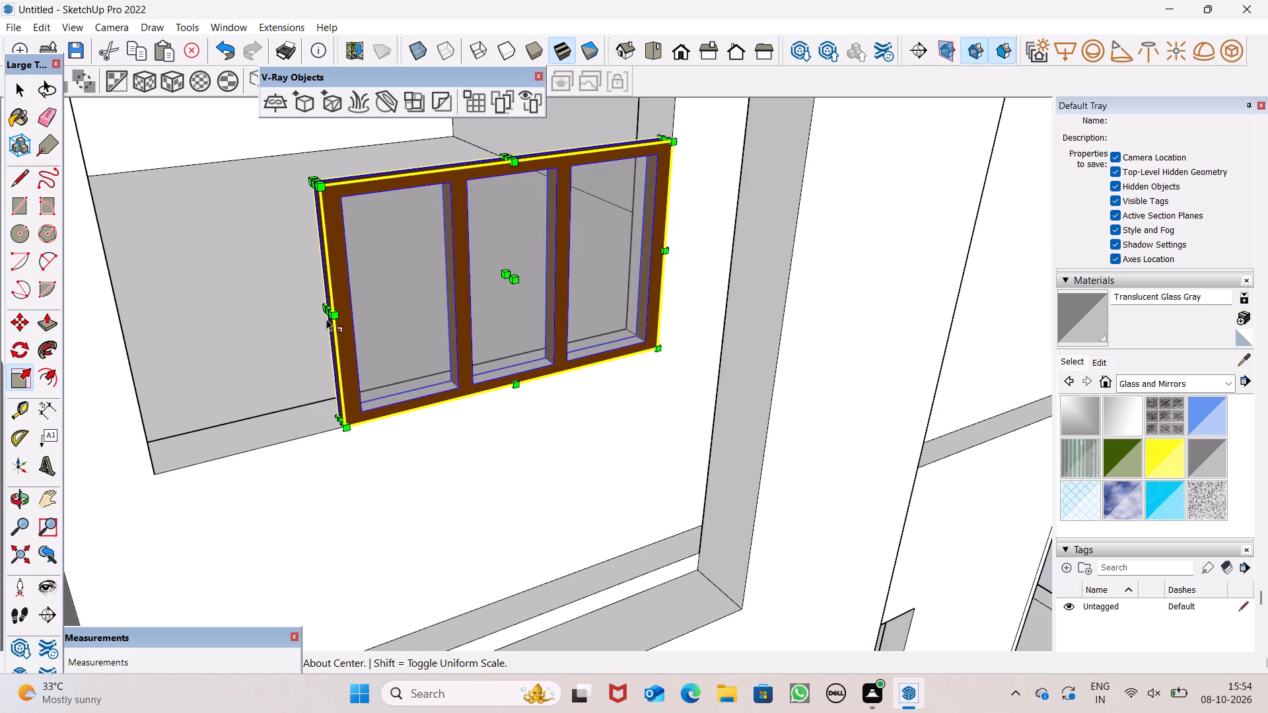
scroll(338, 303, "down", 1)
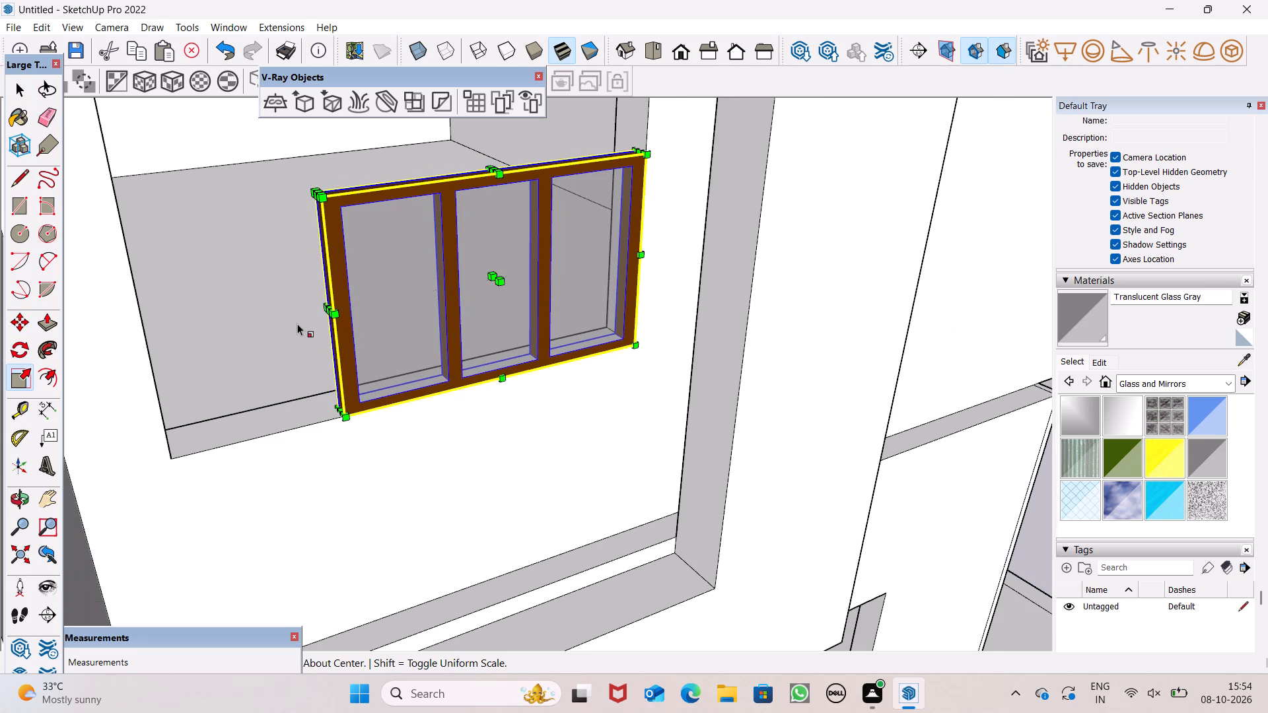
left_click_drag(328, 310, 284, 323)
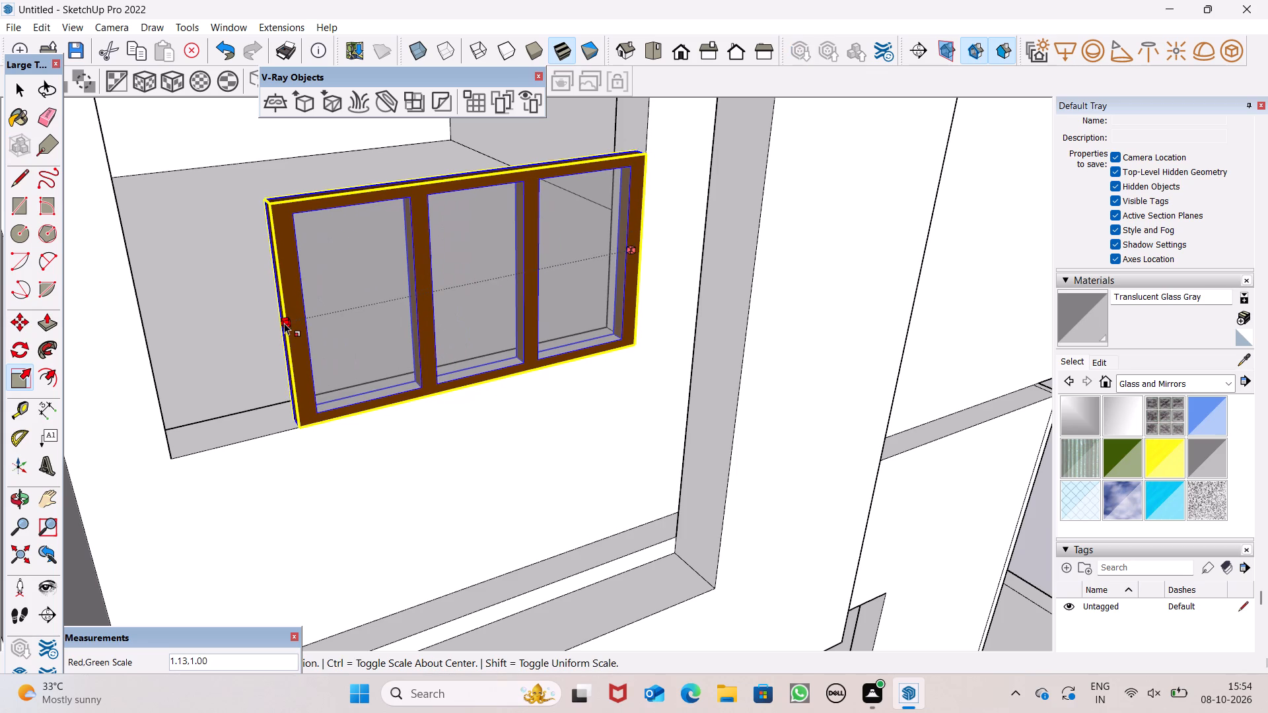
left_click_drag(284, 323, 282, 319)
key("space")
type("v")
Scale the window in the red direction until its balcony-side edge meets the side of the opening, filling the opening's width.
scroll(302, 298, "down", 2)
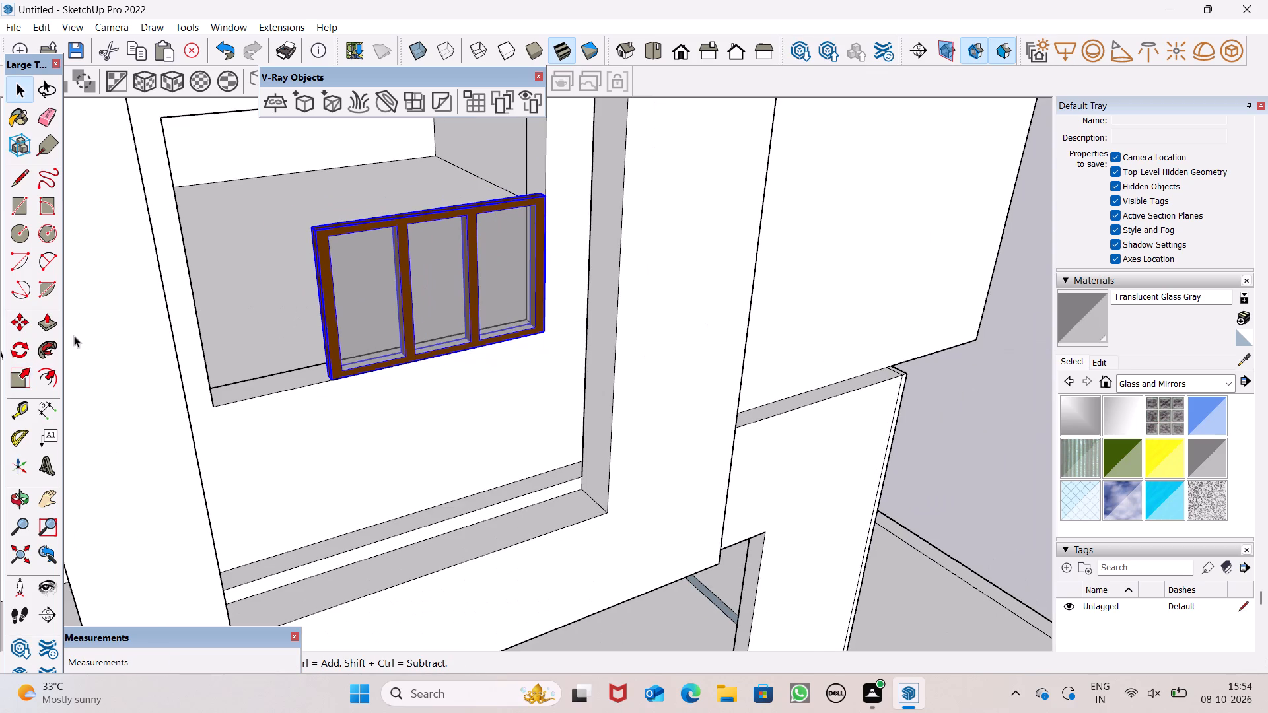
left_click(40, 320)
scroll(250, 371, "up", 4)
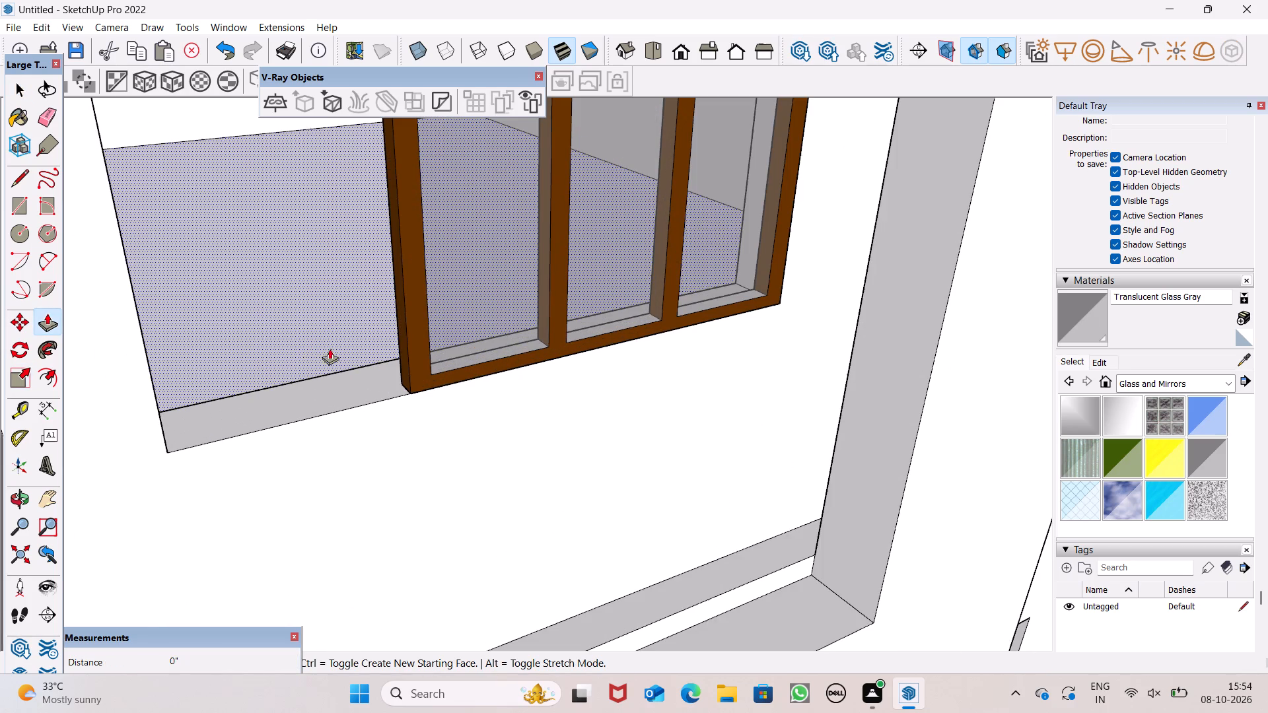
key("space")
left_click(22, 378)
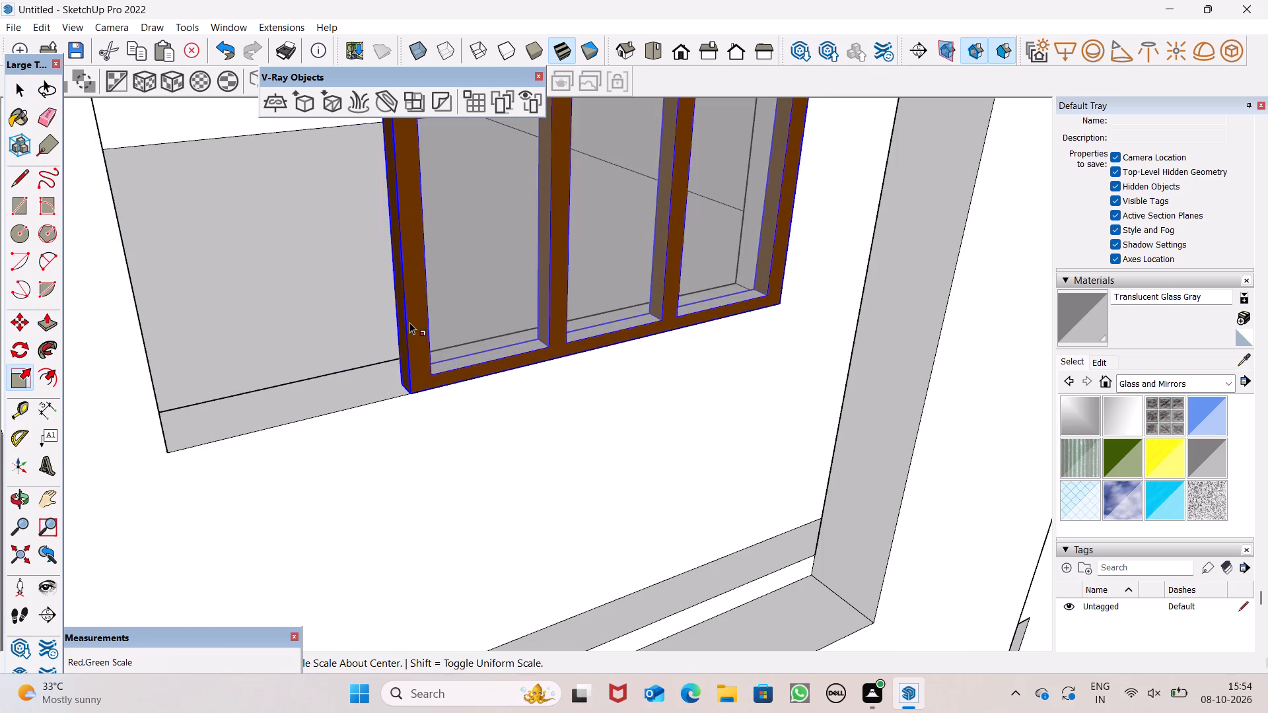
left_click(410, 323)
left_click_drag(390, 238, 281, 251)
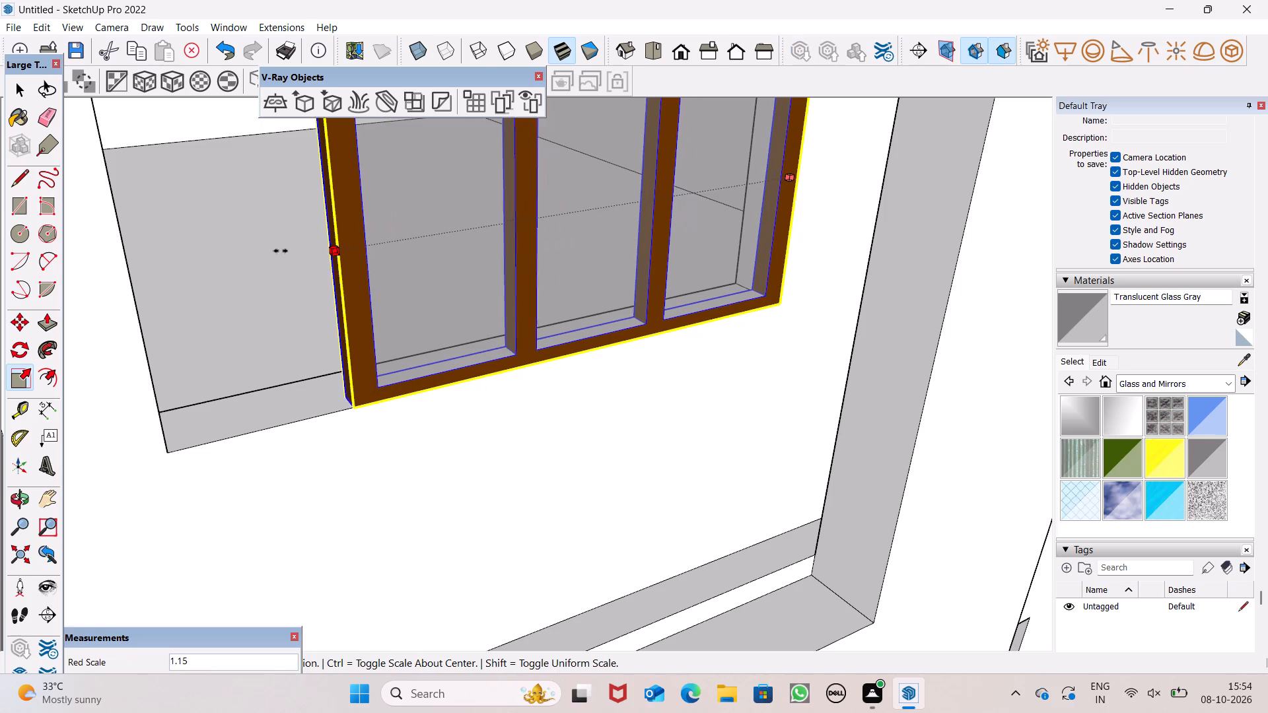
left_click_drag(281, 251, 128, 287)
key("space")
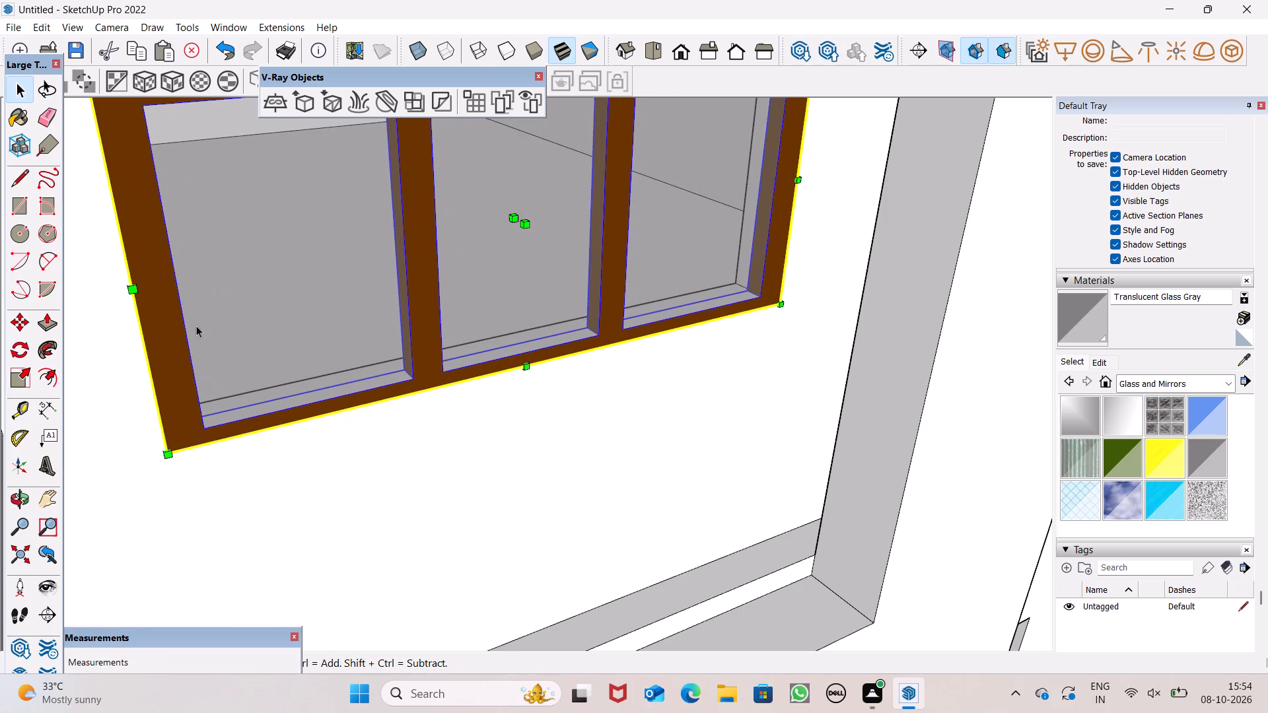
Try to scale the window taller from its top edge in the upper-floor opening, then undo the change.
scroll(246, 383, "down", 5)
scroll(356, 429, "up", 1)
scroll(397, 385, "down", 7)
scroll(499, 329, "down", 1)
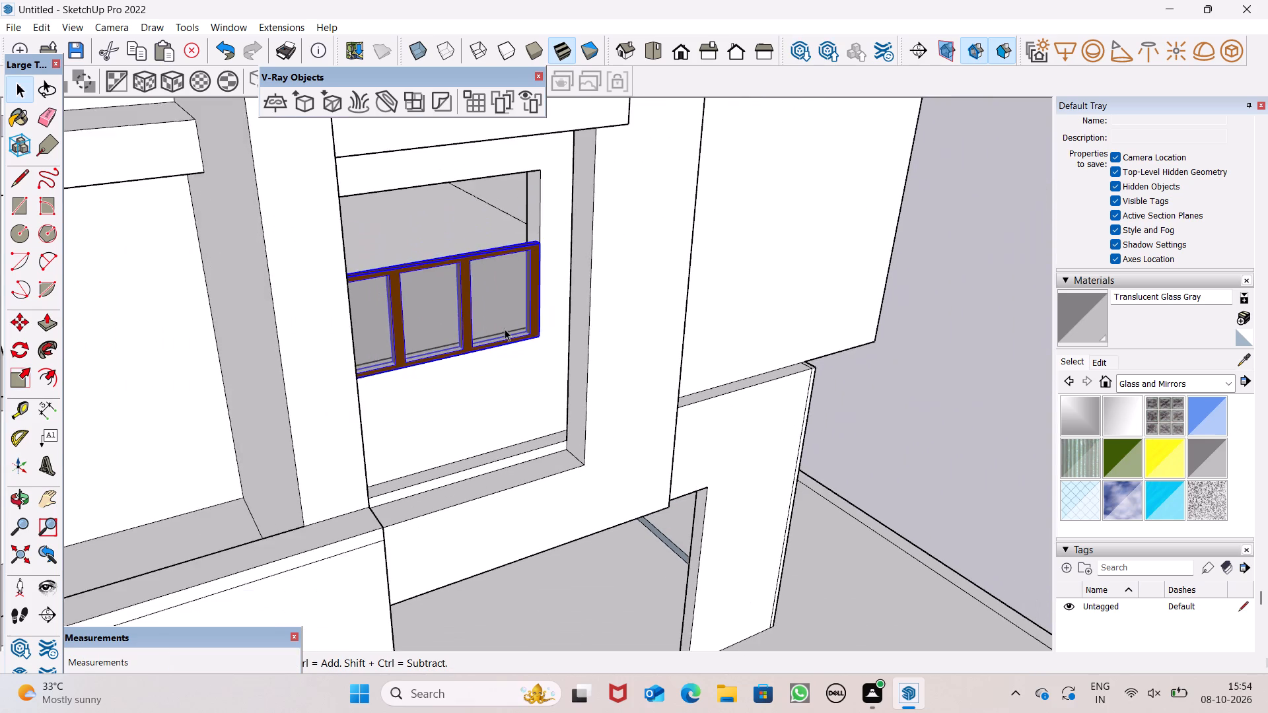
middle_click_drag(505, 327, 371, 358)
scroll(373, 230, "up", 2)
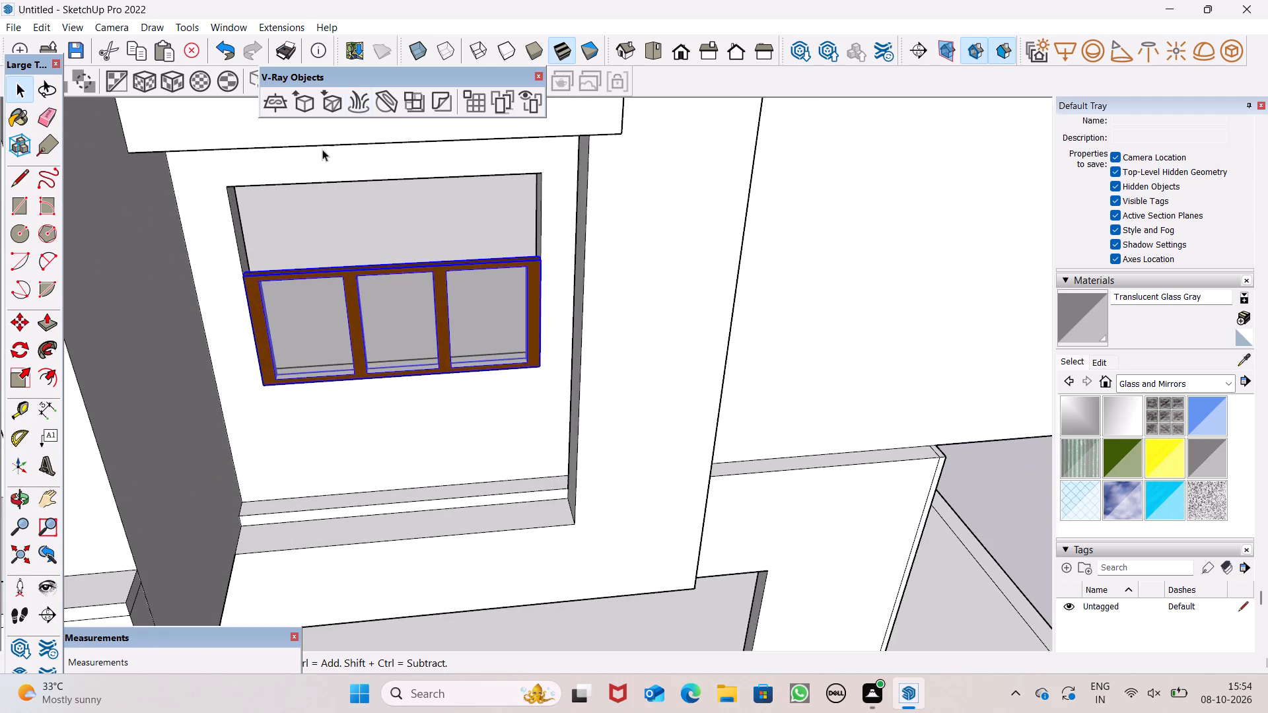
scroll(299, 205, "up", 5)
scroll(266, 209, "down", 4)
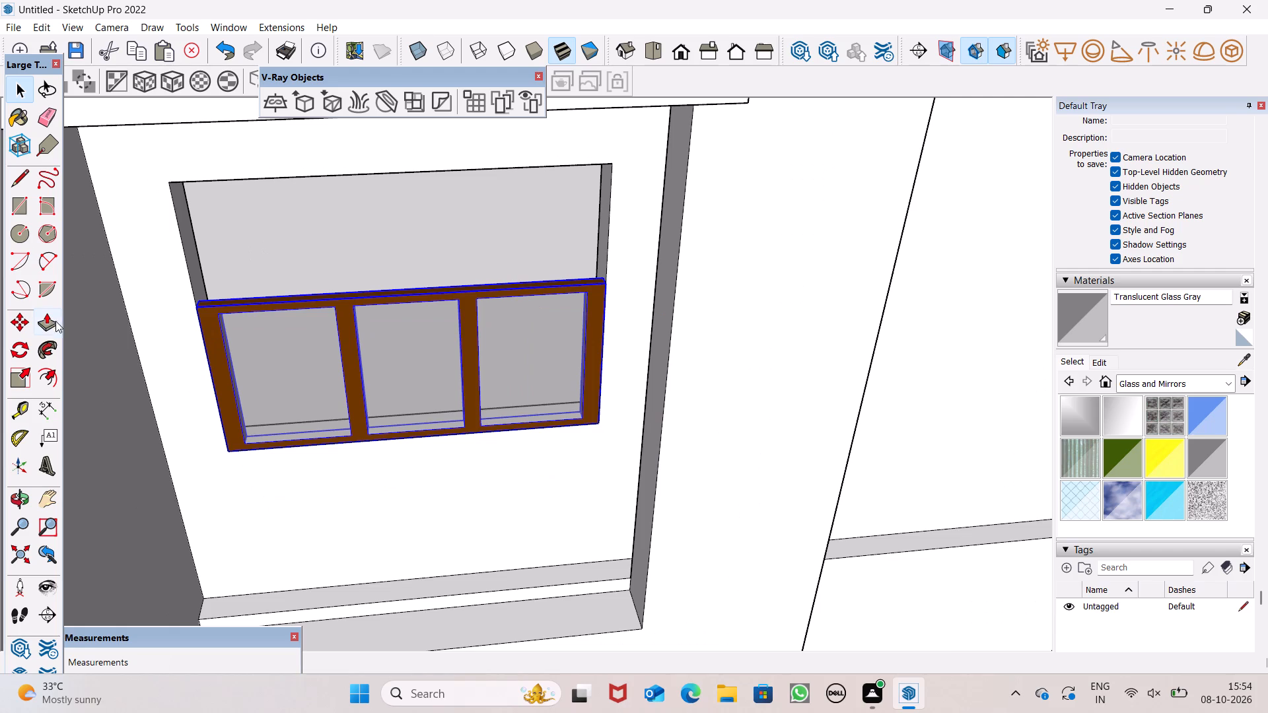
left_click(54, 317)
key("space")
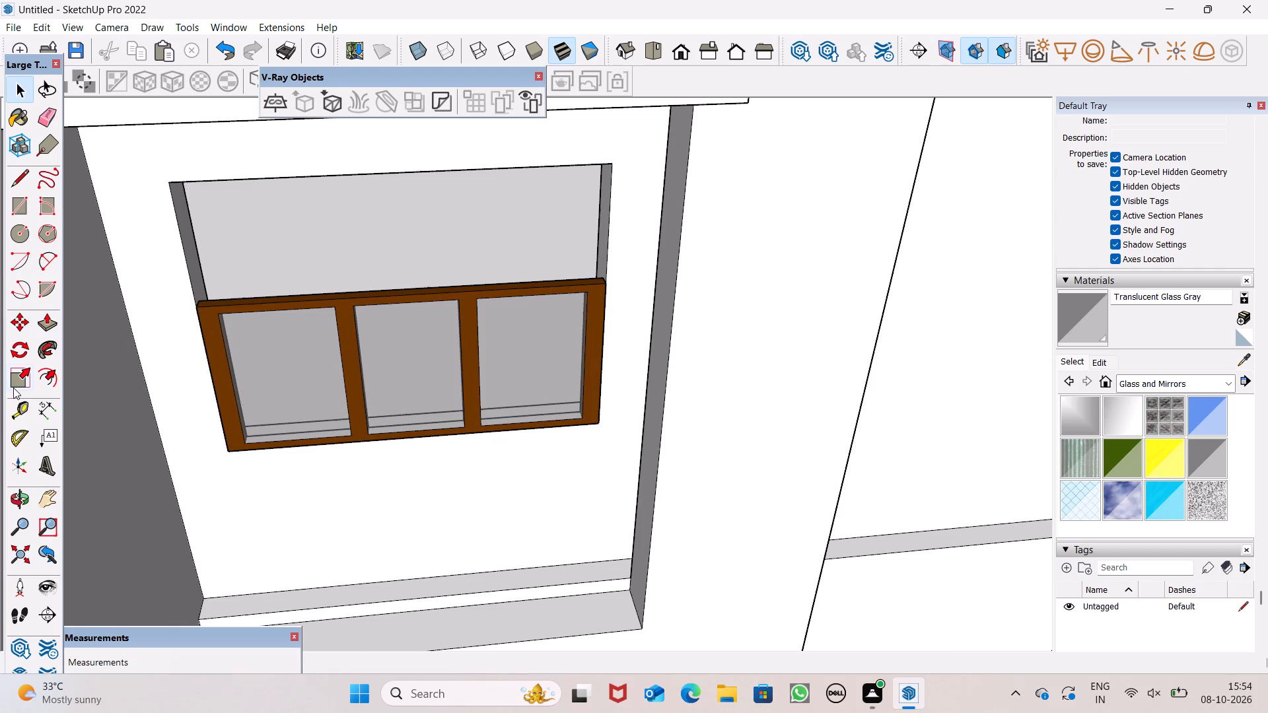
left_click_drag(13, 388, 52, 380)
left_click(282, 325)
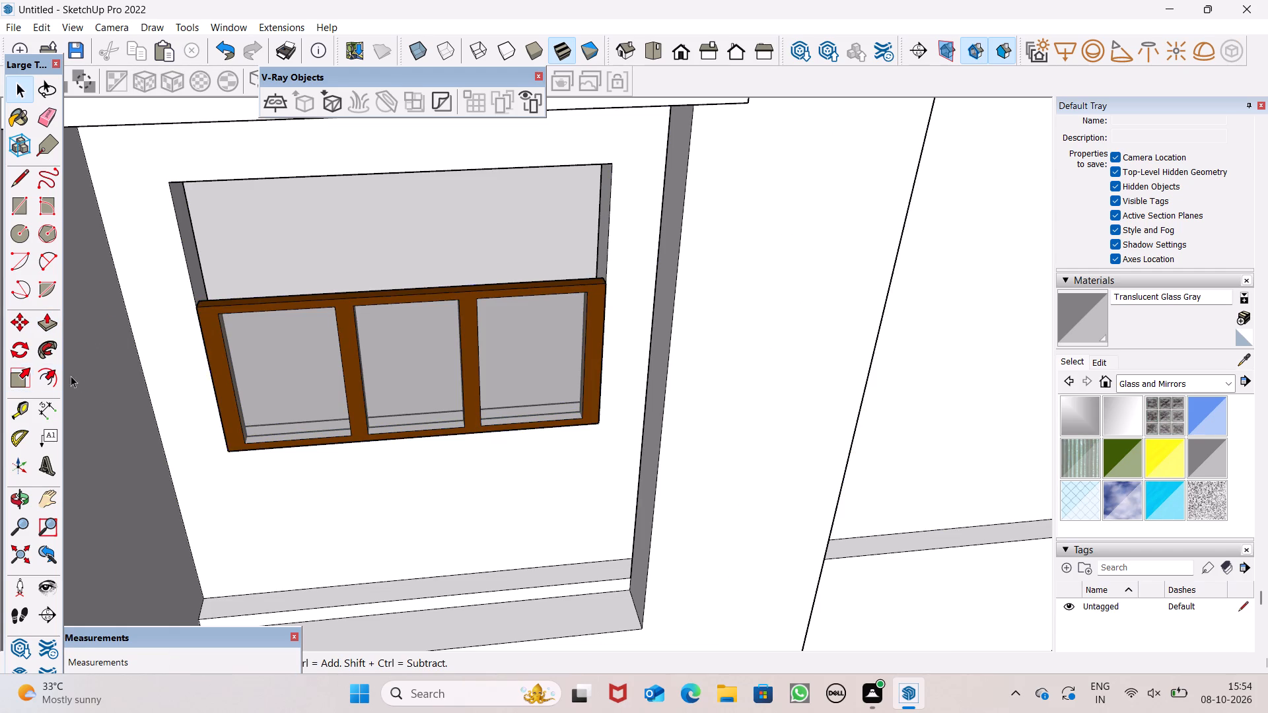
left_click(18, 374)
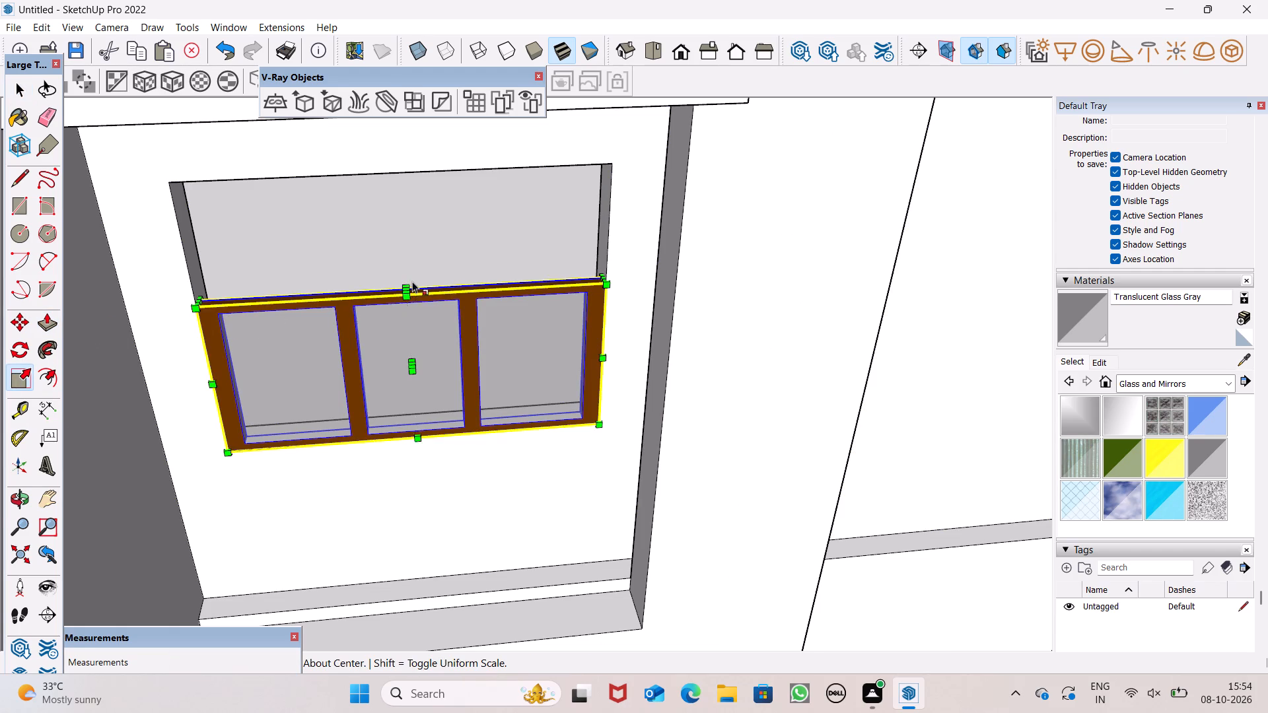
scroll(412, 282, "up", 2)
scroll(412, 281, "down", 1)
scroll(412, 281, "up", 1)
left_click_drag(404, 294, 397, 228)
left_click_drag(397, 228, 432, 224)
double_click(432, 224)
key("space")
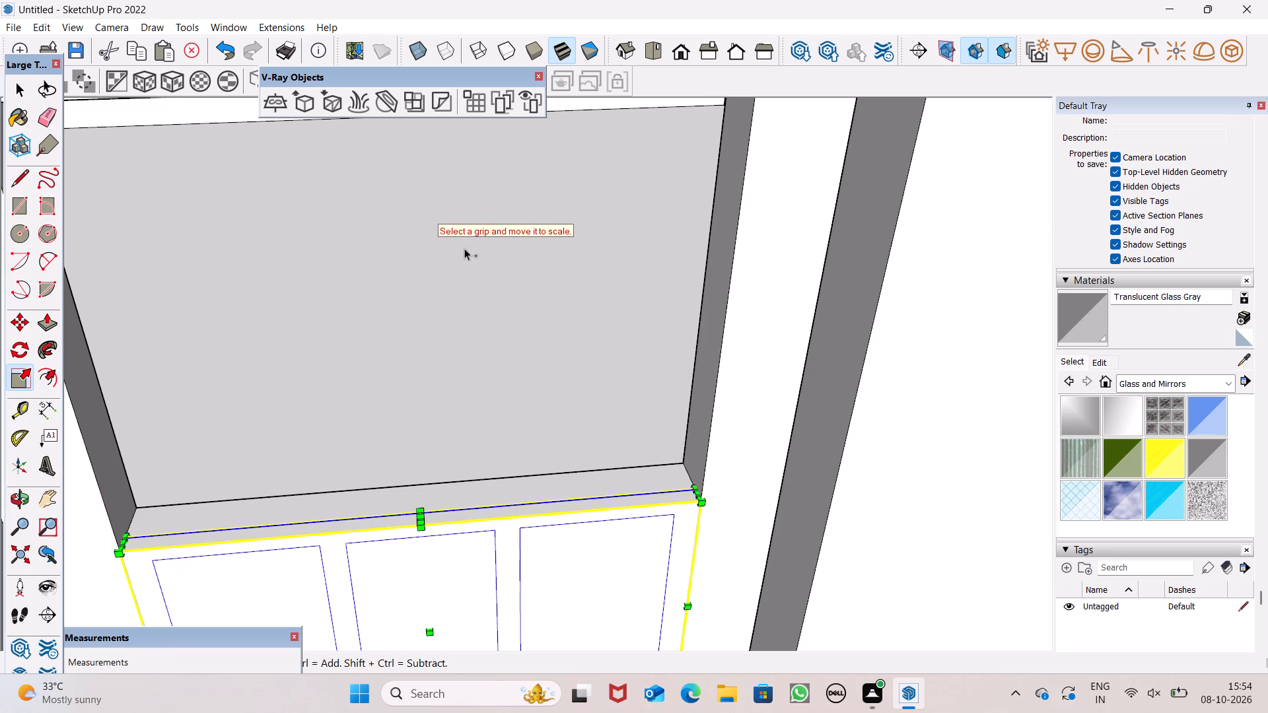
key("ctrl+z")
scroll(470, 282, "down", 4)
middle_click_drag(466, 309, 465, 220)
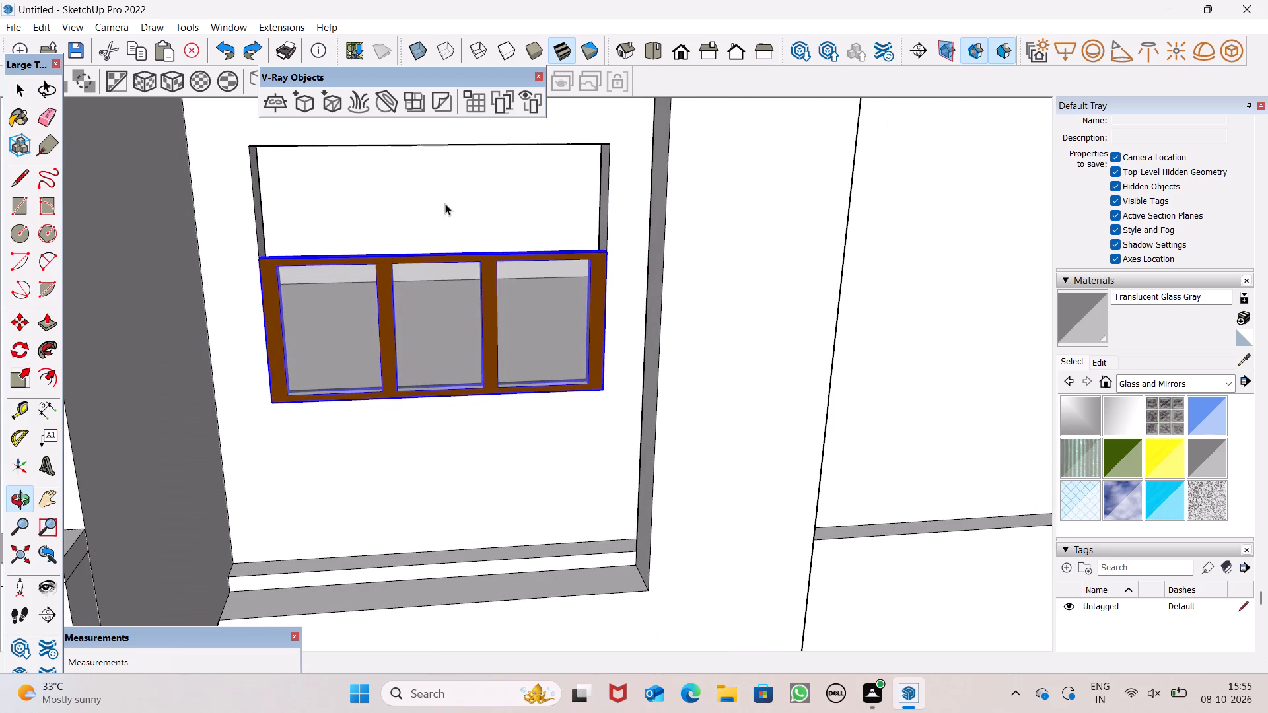
Scale the window taller in the blue direction from its top edge until it meets the top of the upper-floor opening.
left_click(52, 329)
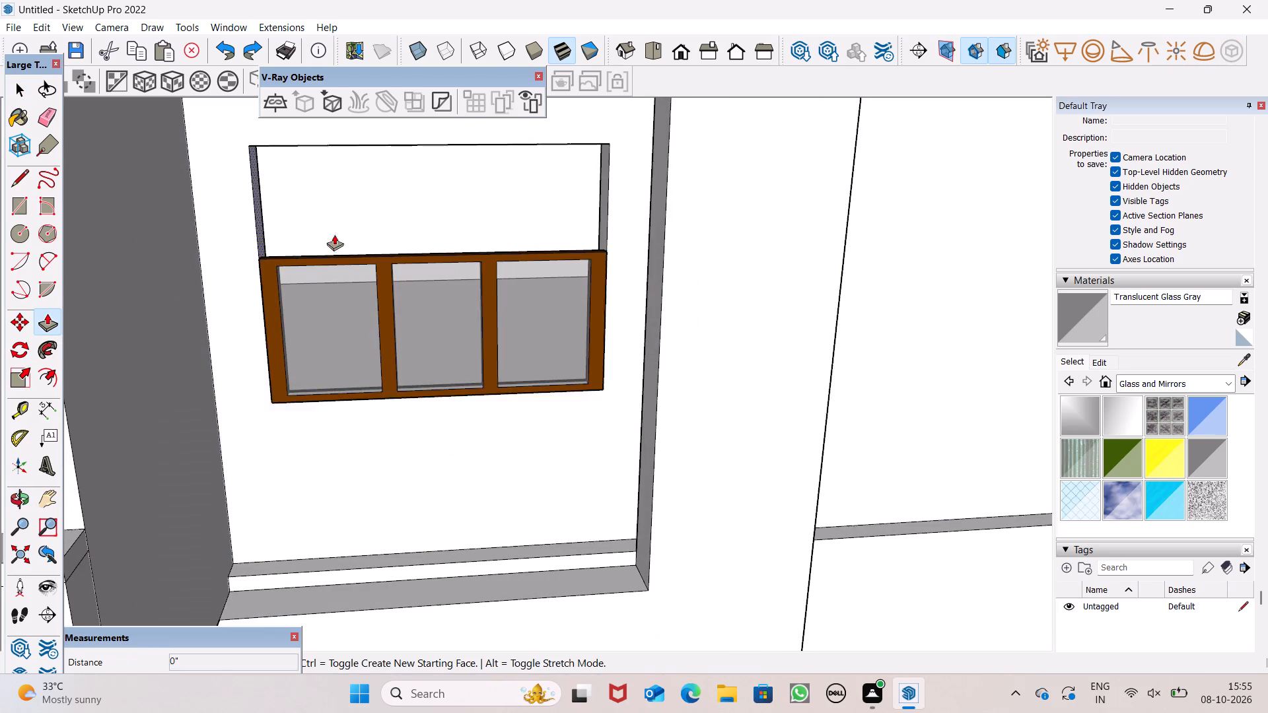
scroll(349, 234, "up", 2)
key("space")
left_click(31, 375)
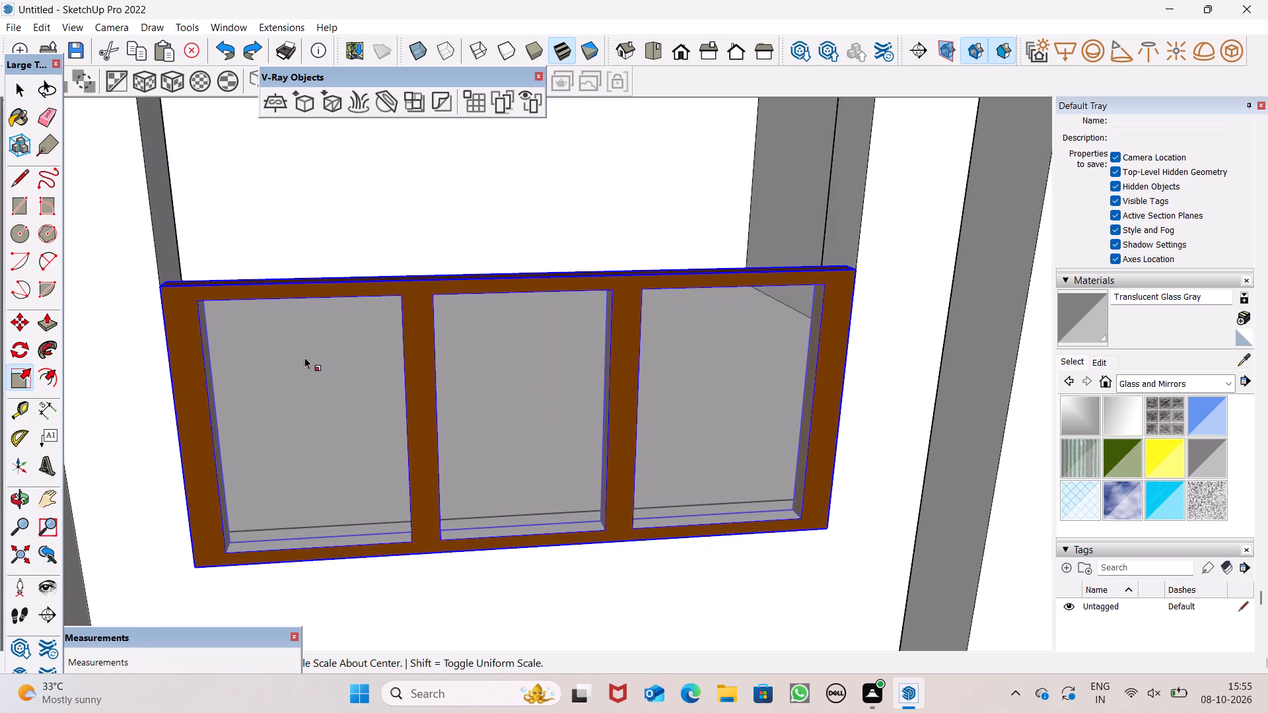
left_click(306, 356)
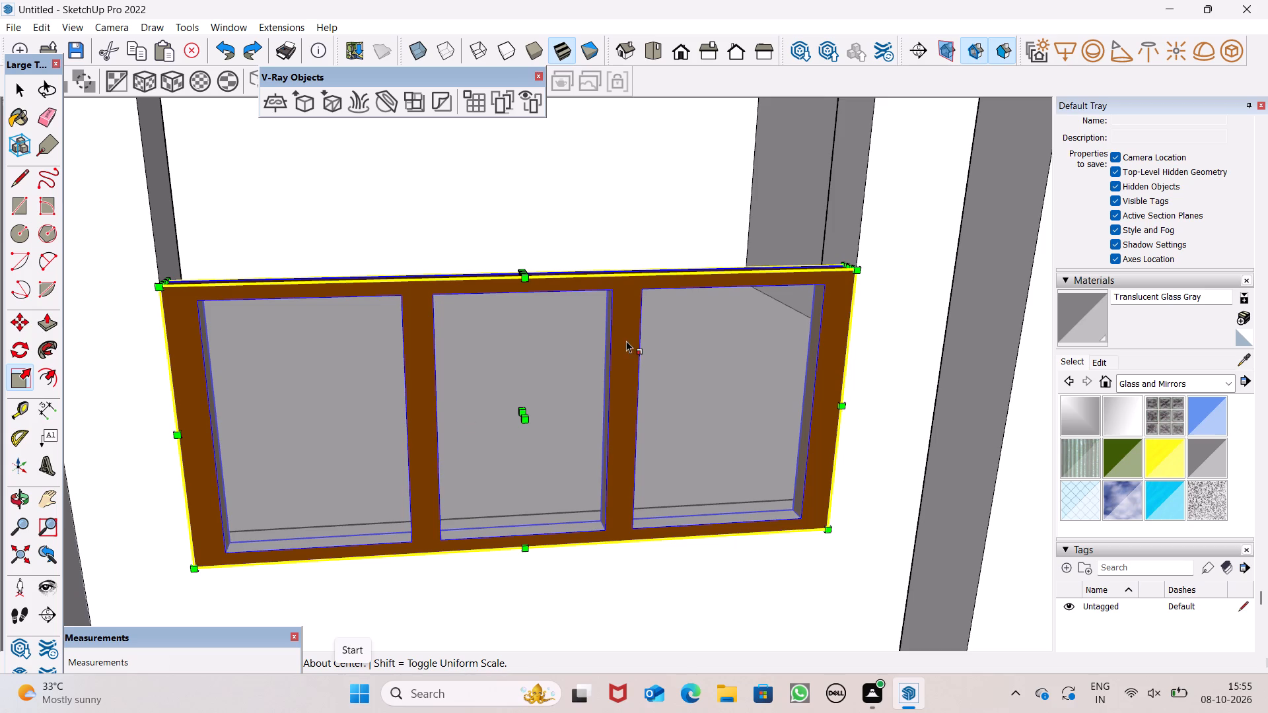
scroll(380, 254, "down", 1)
scroll(428, 287, "down", 4)
middle_click_drag(448, 306, 509, 407)
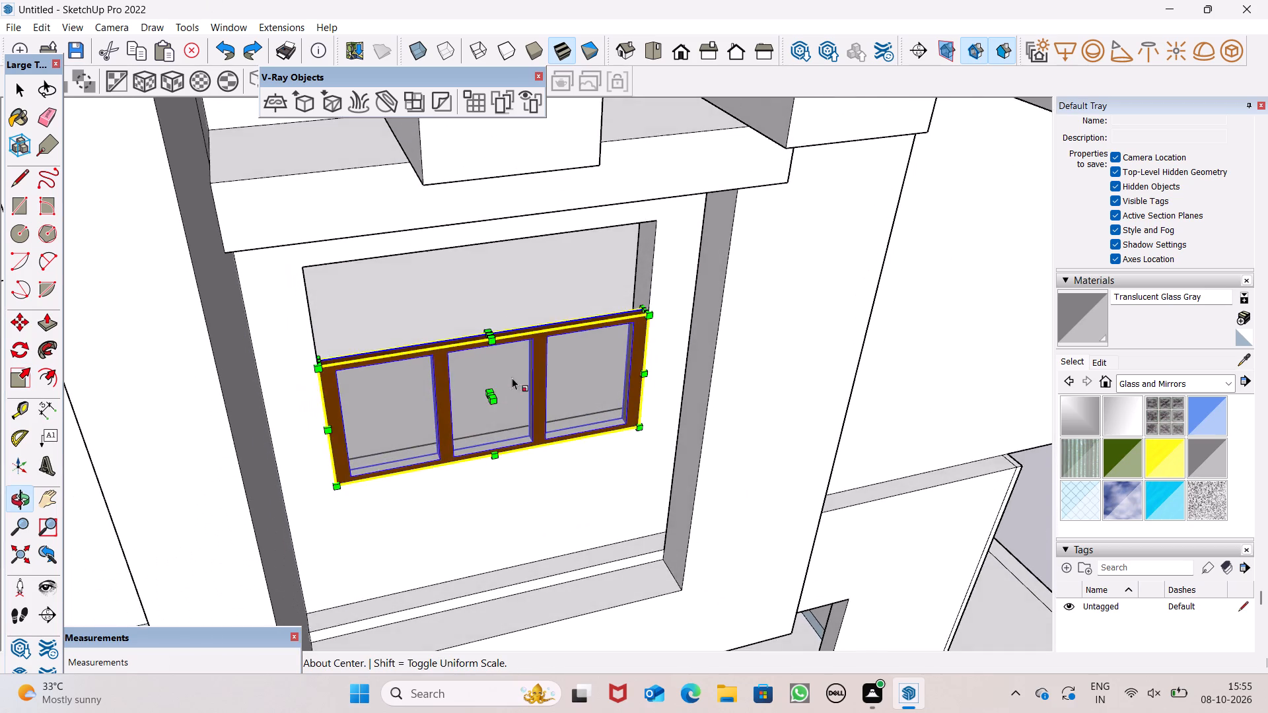
scroll(503, 302, "up", 5)
scroll(475, 376, "down", 2)
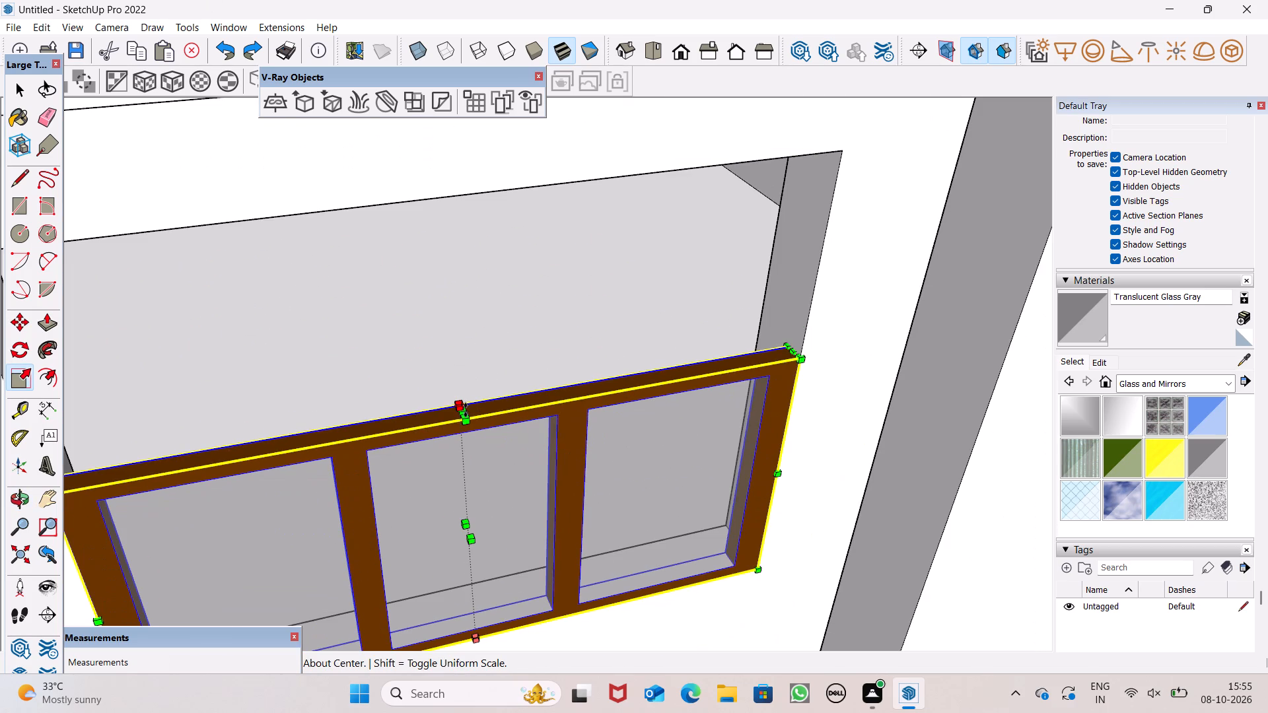
left_click_drag(468, 408, 466, 390)
left_click_drag(466, 377, 466, 361)
left_click_drag(465, 358, 450, 293)
left_click(450, 287)
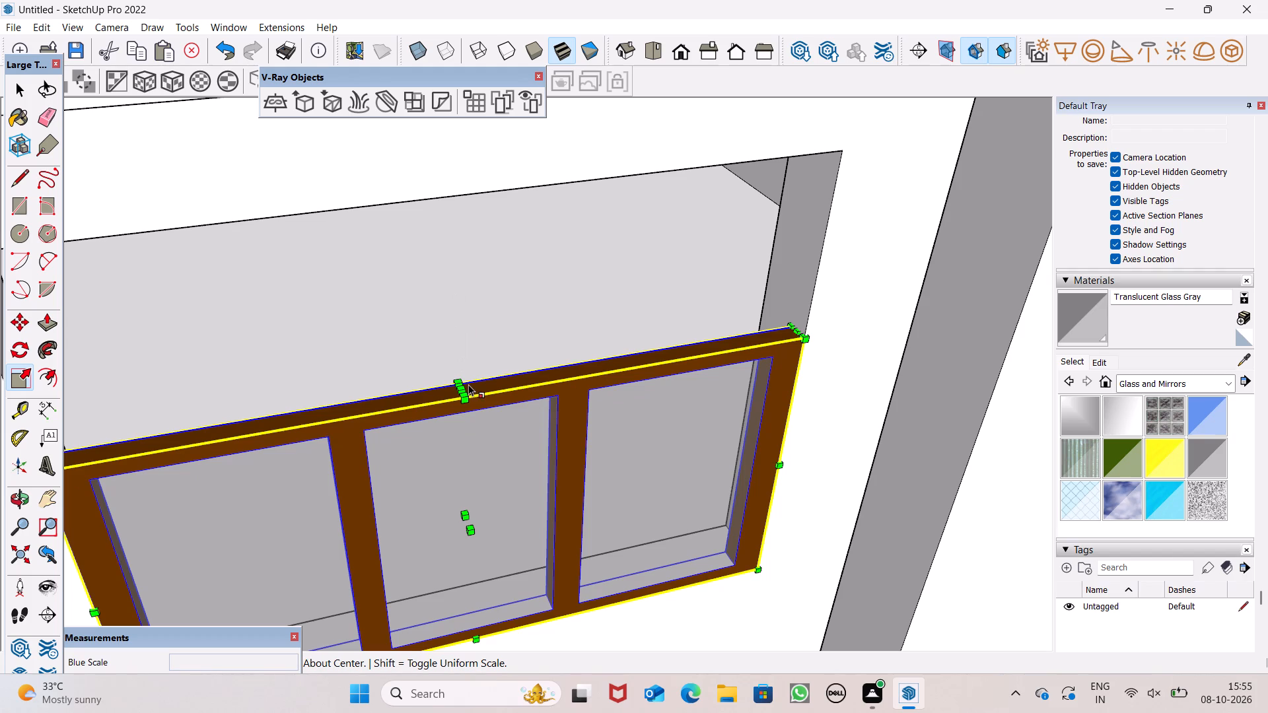
left_click_drag(460, 388, 446, 306)
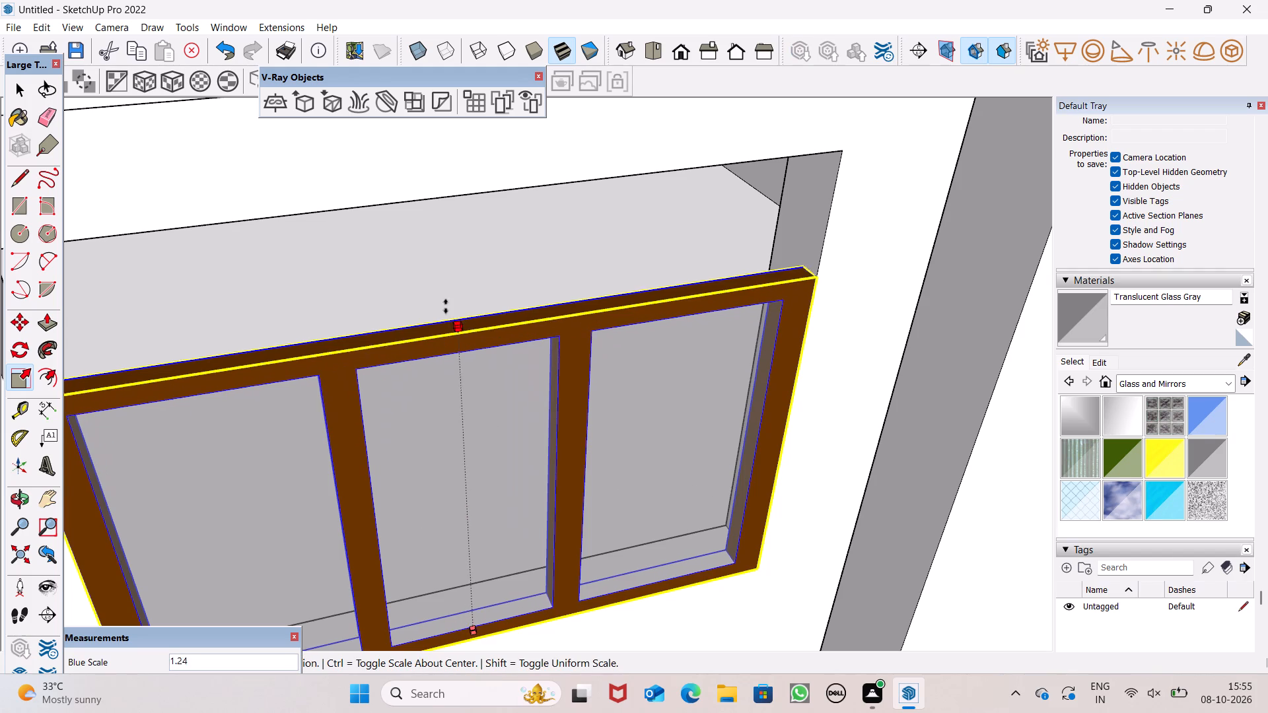
left_click_drag(446, 306, 416, 205)
left_click_drag(416, 205, 417, 220)
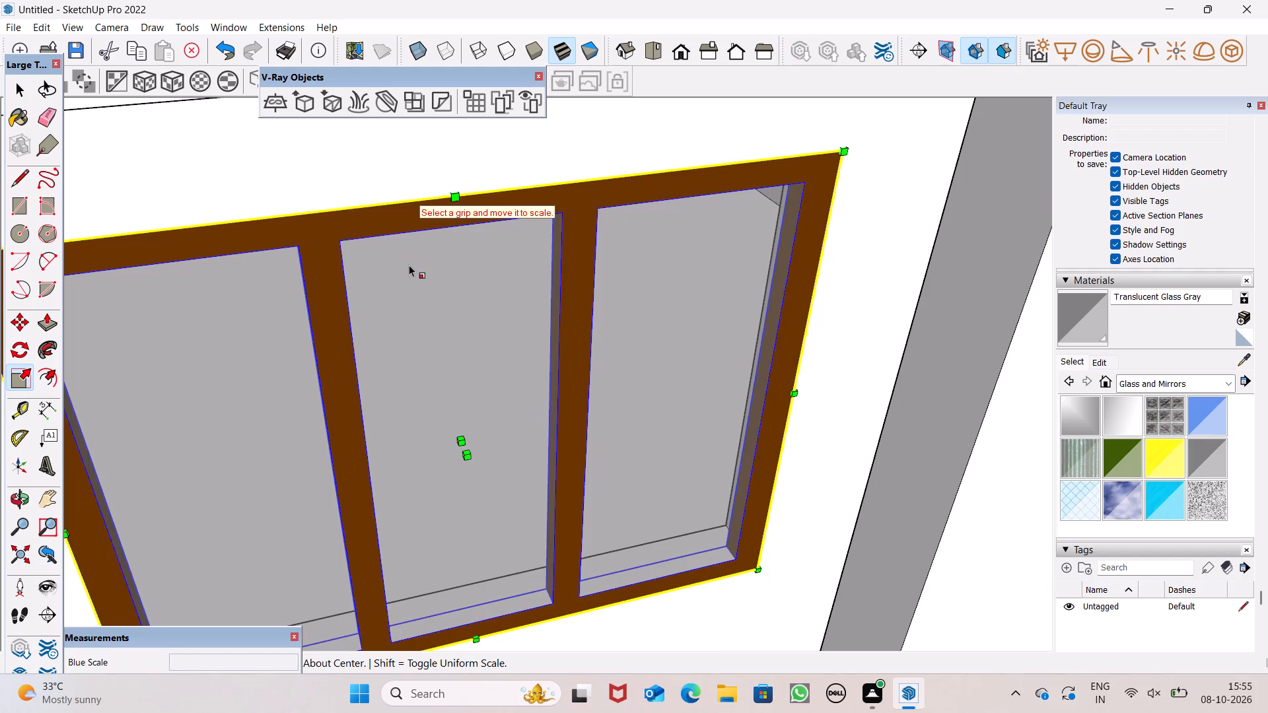
key("space")
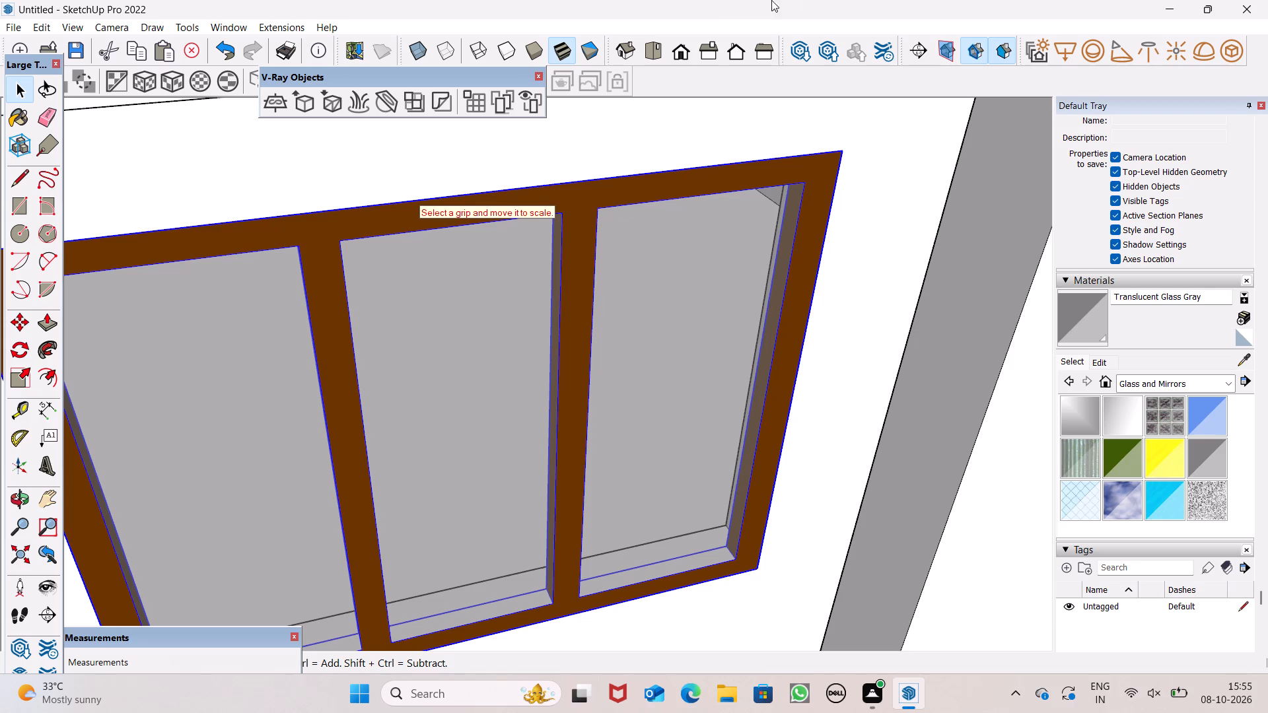
Clear the selection and examine the fitted window against the whole front of the house.
scroll(659, 226, "down", 9)
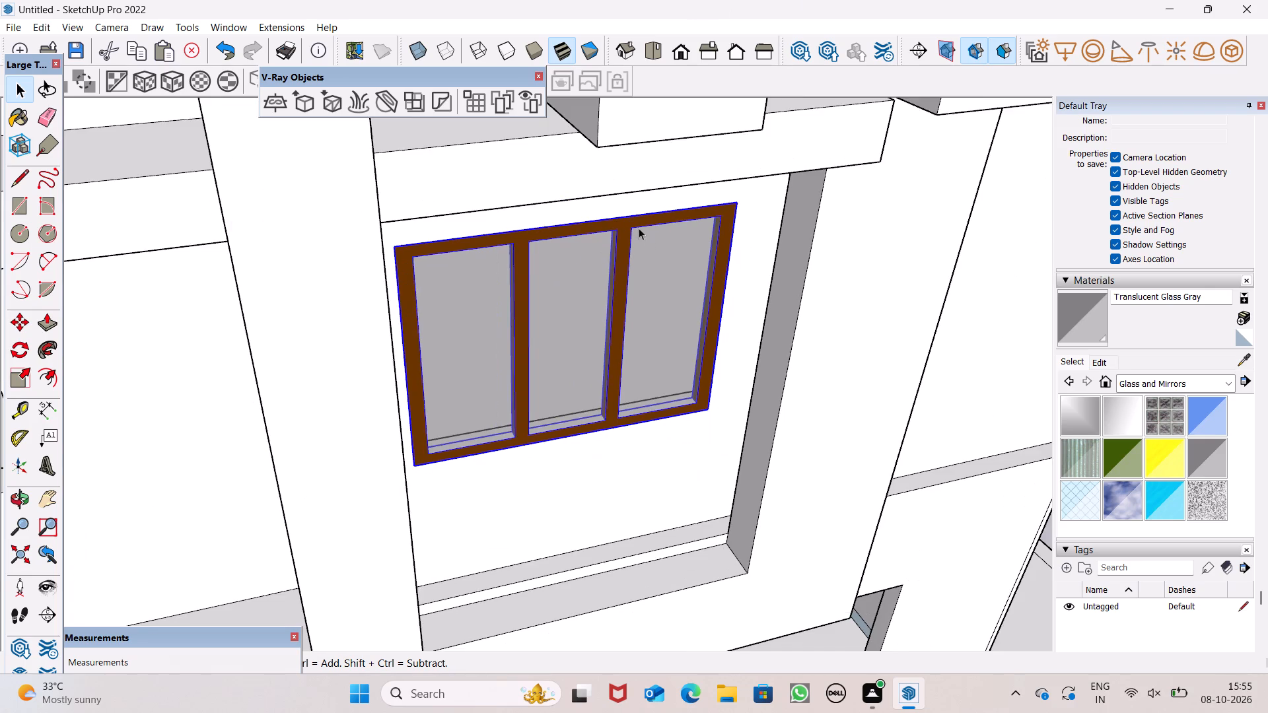
scroll(634, 213, "down", 7)
scroll(614, 176, "up", 1)
scroll(613, 157, "down", 1)
scroll(646, 221, "down", 3)
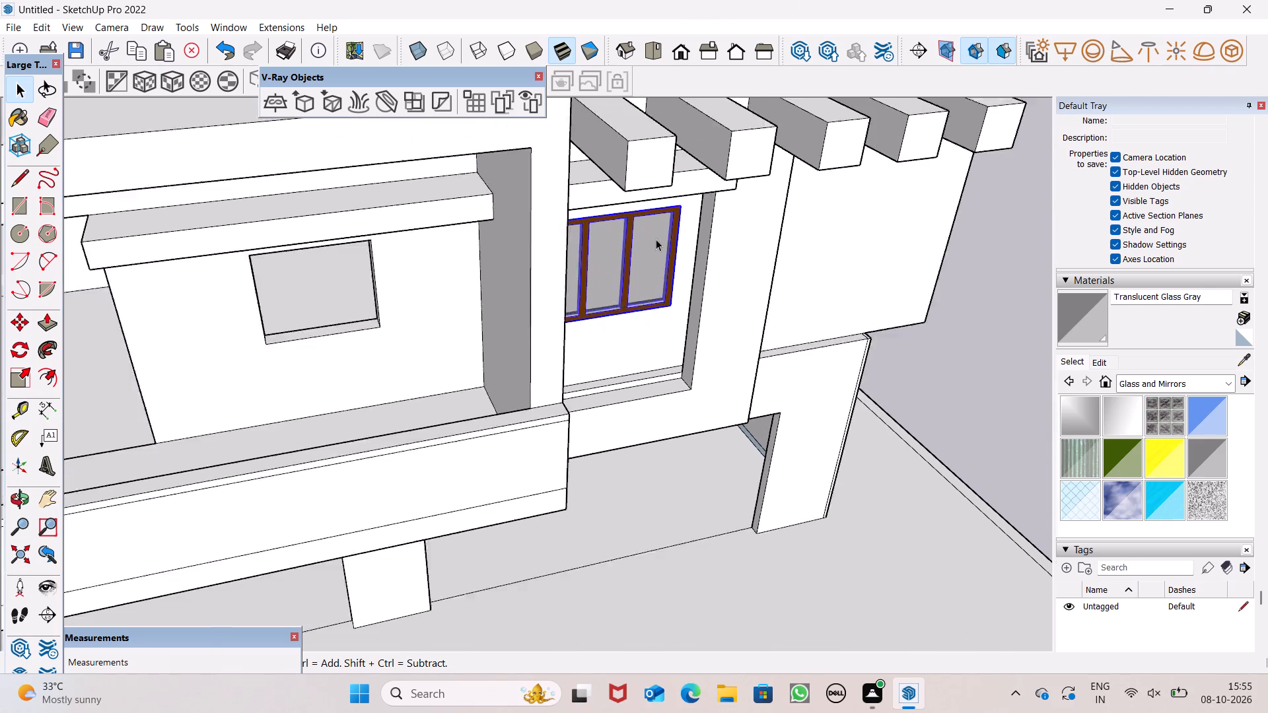
scroll(656, 239, "down", 10)
key("space")
left_click(791, 267)
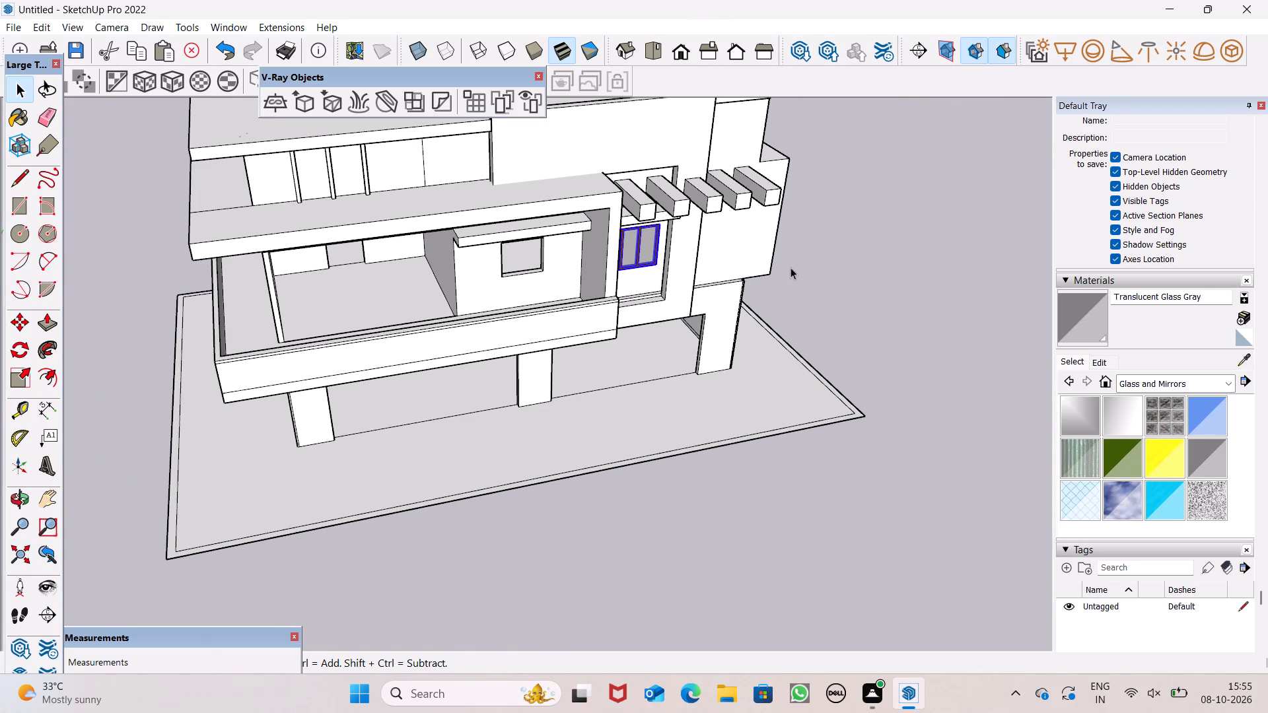
scroll(584, 180, "down", 4)
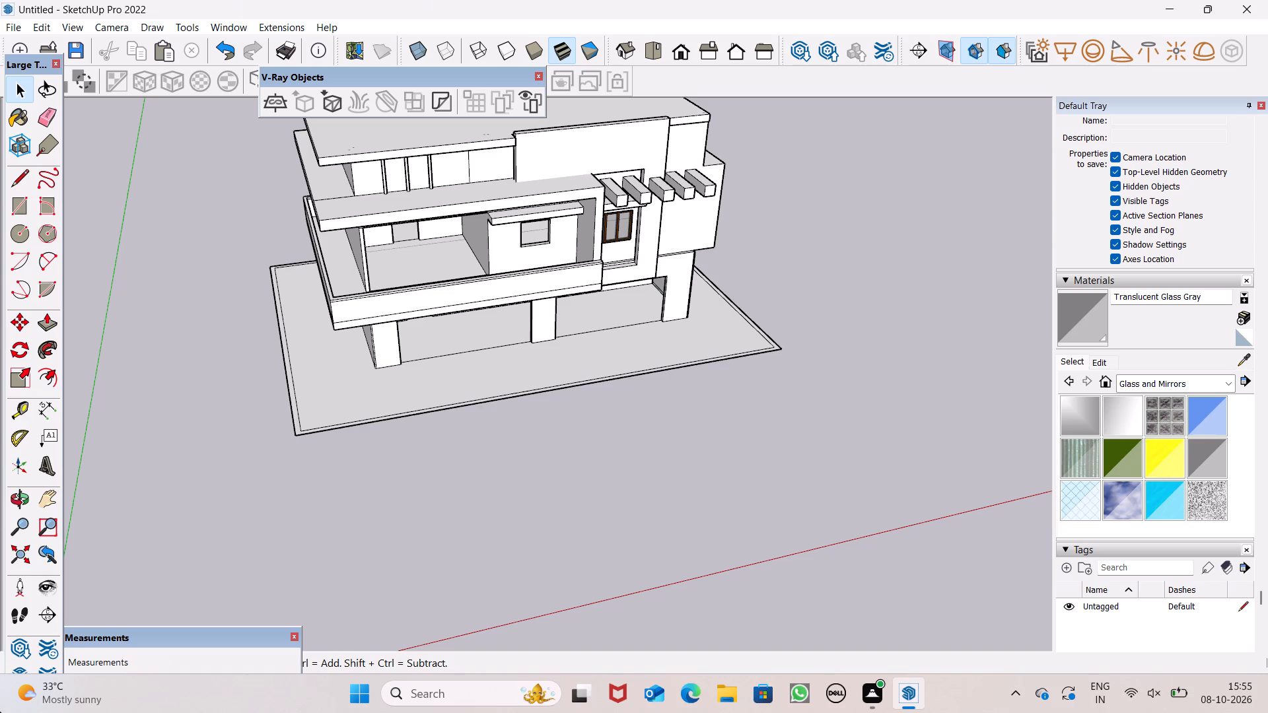
scroll(660, 153, "down", 1)
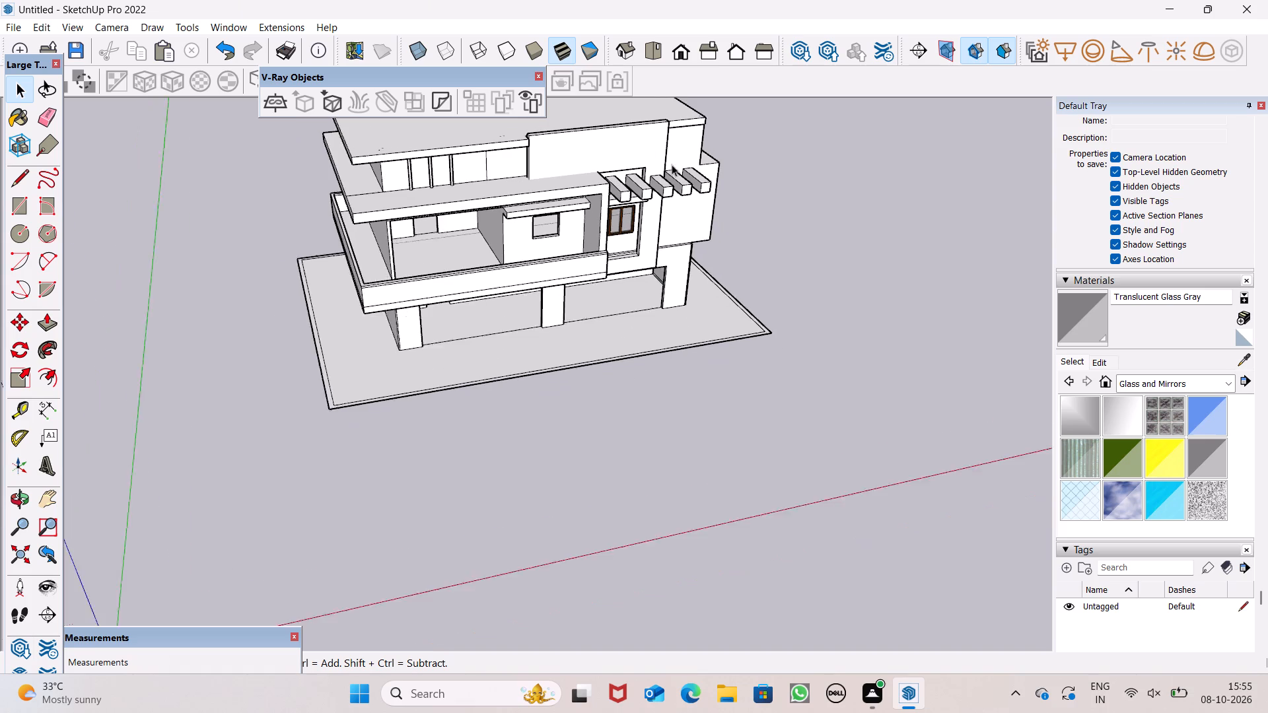
scroll(672, 164, "down", 2)
middle_click_drag(672, 199, 454, 110)
scroll(699, 316, "up", 2)
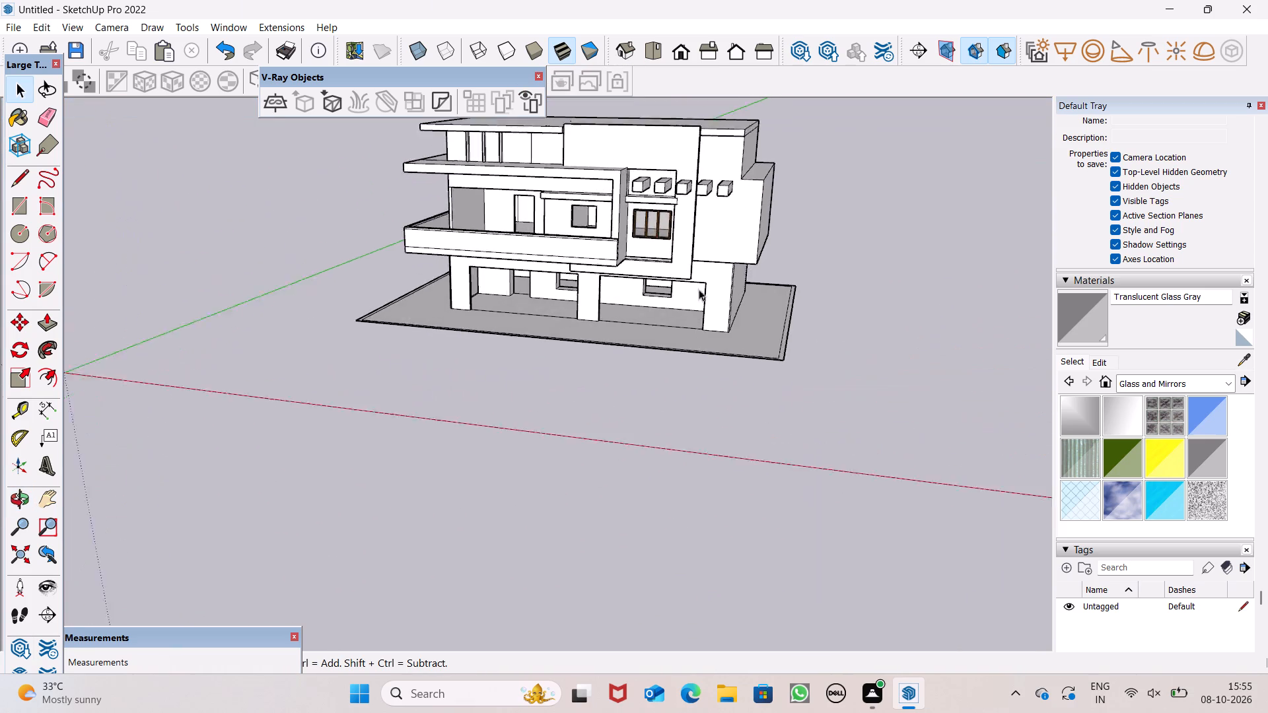
Copy the fitted window by its lower corner farther from the balcony onto the matching lower corner of the smaller balcony-wall opening.
scroll(699, 289, "up", 4)
left_click(641, 189)
scroll(641, 189, "up", 7)
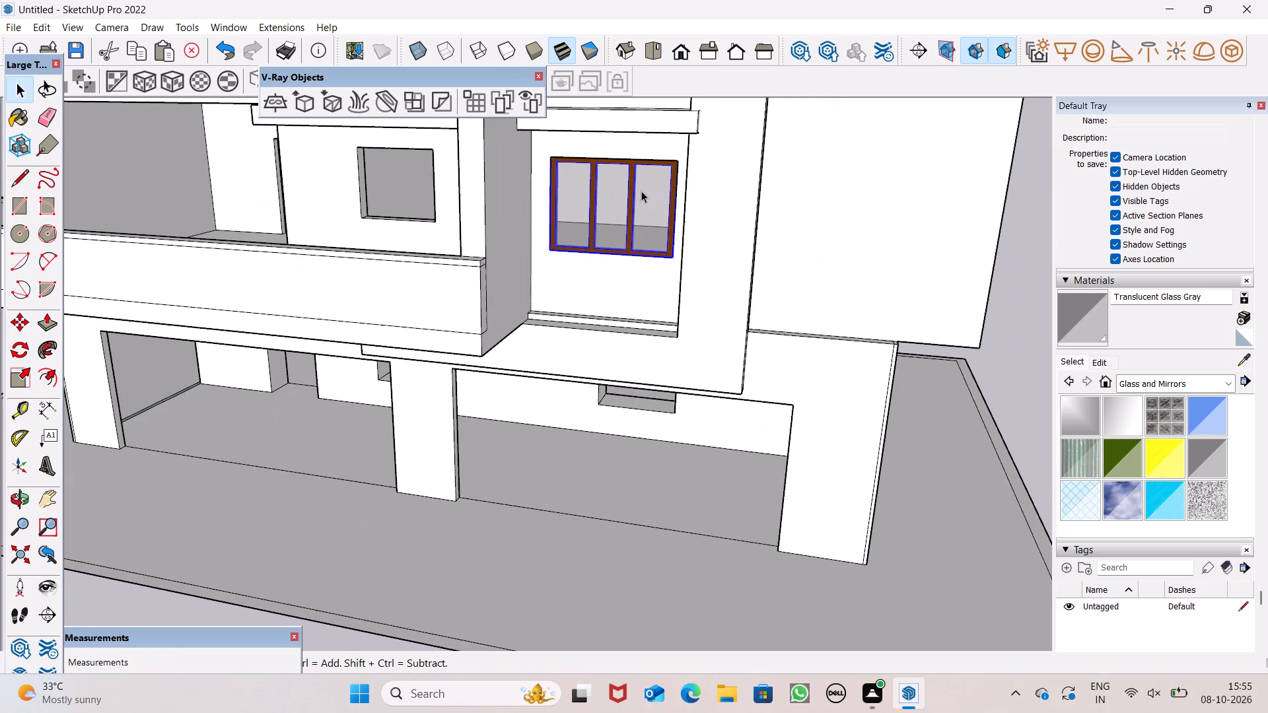
key("m")
key("Return")
left_click_drag(671, 253, 669, 253)
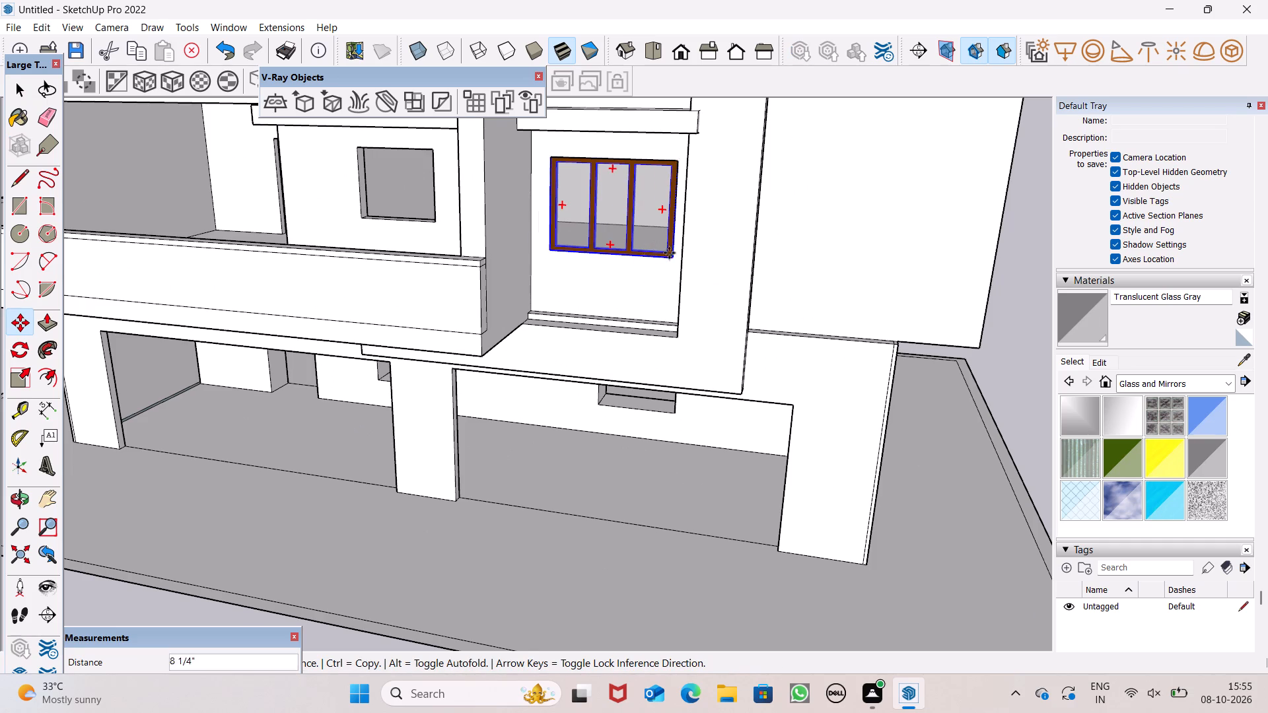
left_click_drag(669, 253, 435, 218)
left_click(437, 217)
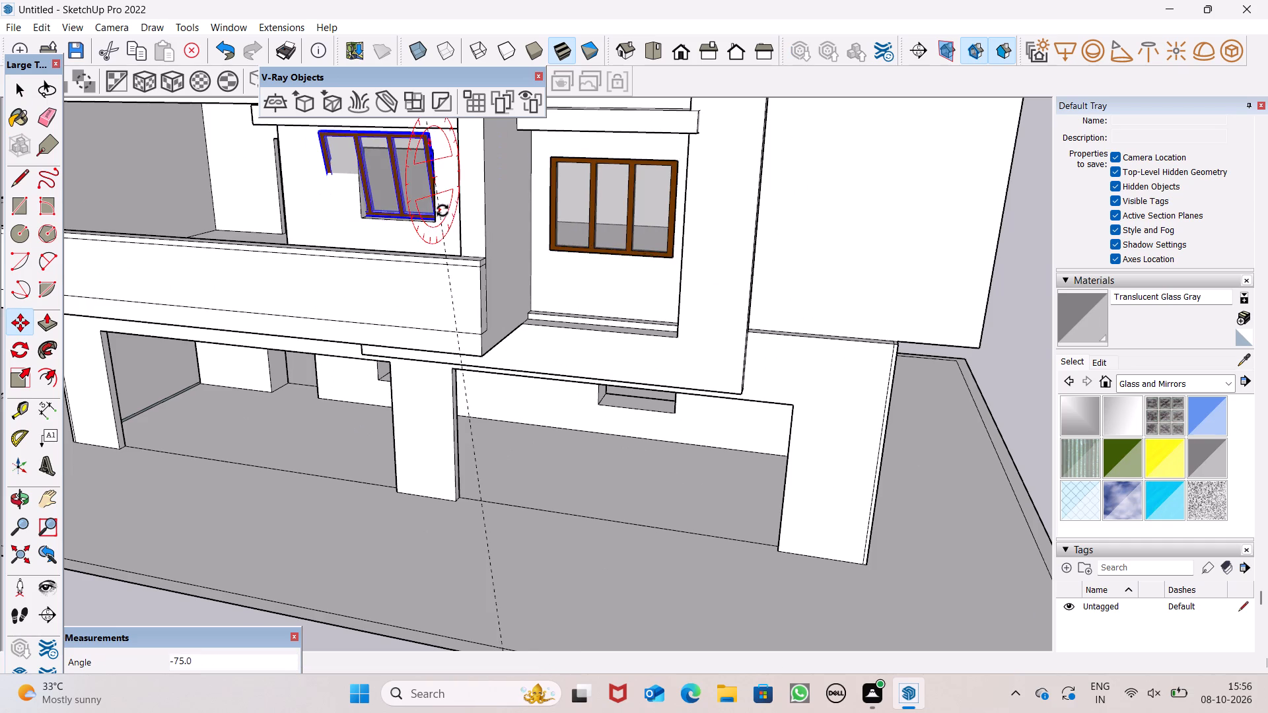
key("space")
Scale the copied window down uniformly from its upper outer corner, keeping the opposite lower corner fixed, so it sits within the smaller opening.
scroll(442, 213, "up", 1)
scroll(442, 213, "down", 1)
scroll(442, 213, "up", 3)
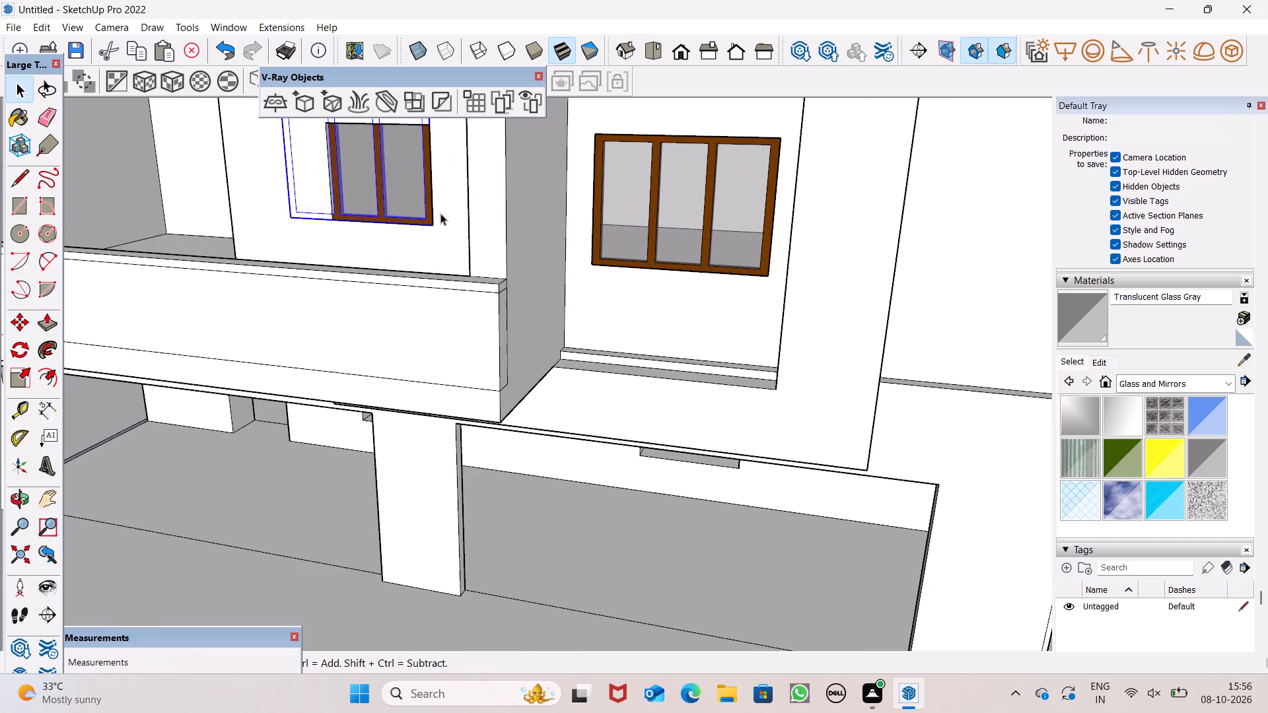
middle_click_drag(441, 228, 511, 234)
scroll(493, 247, "down", 6)
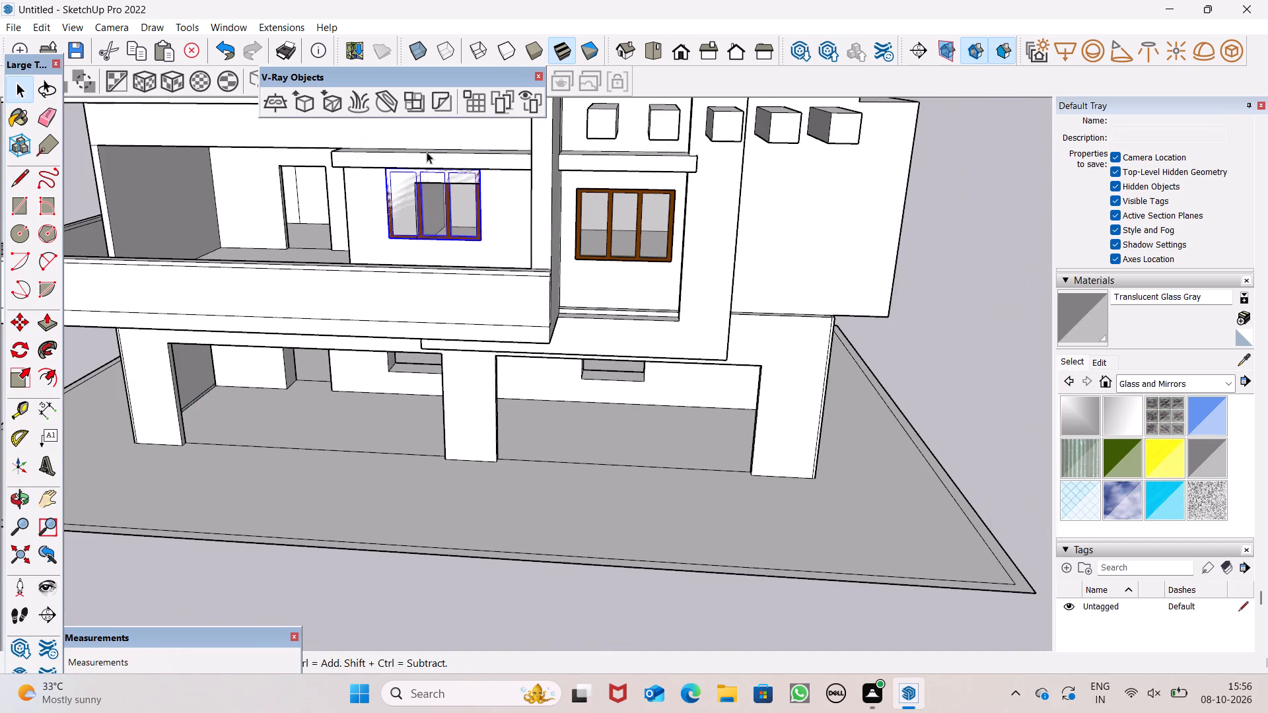
scroll(427, 152, "up", 5)
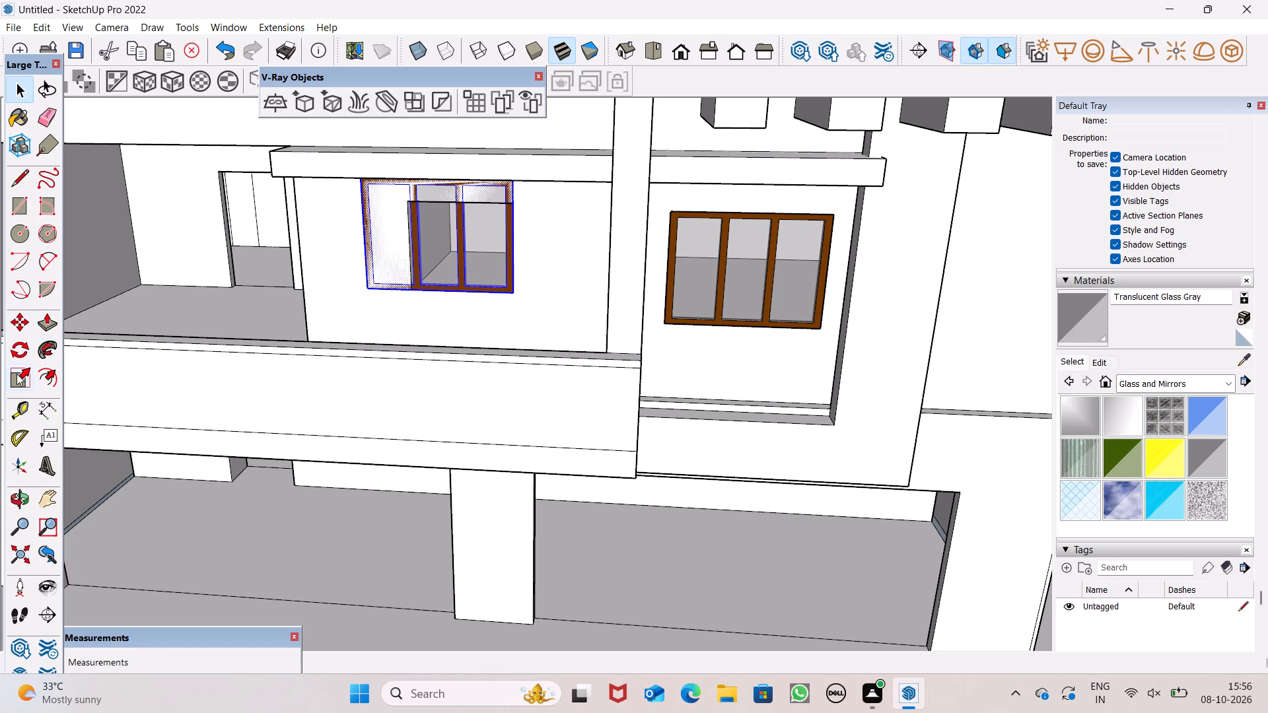
left_click_drag(17, 374, 23, 368)
middle_click_drag(420, 264, 425, 219)
scroll(404, 174, "up", 5)
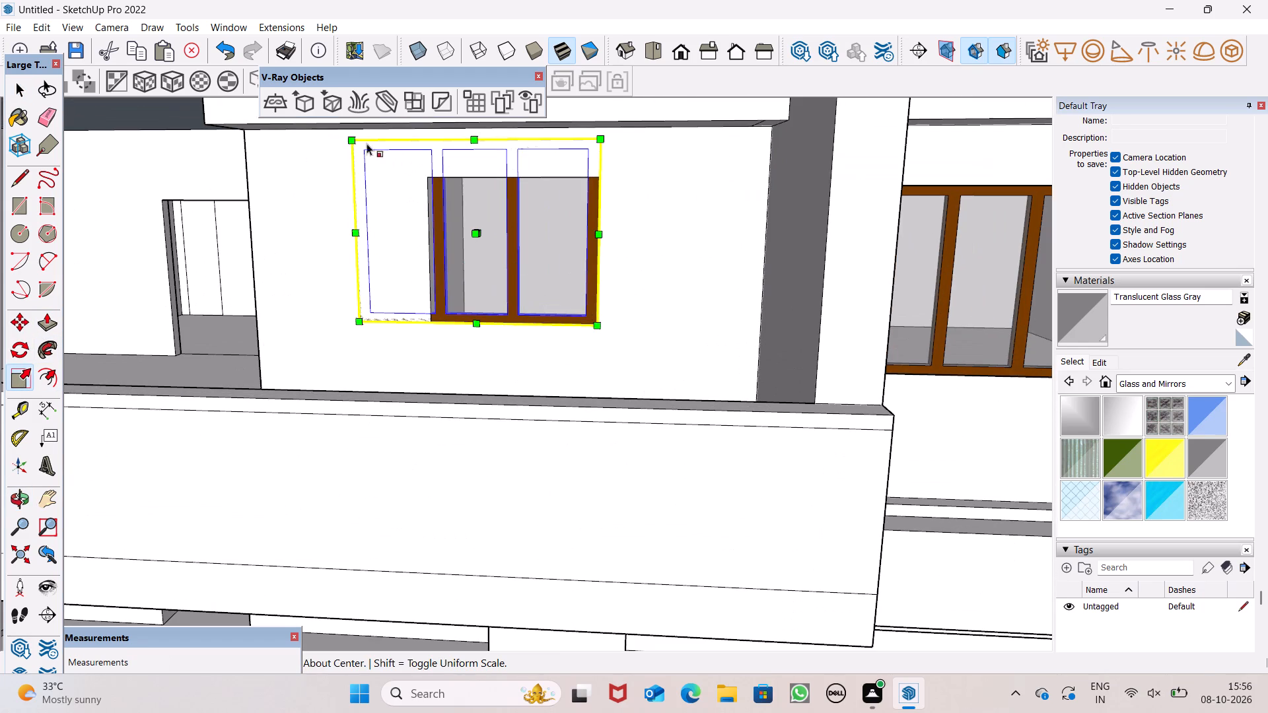
left_click_drag(353, 143, 437, 214)
left_click(437, 214)
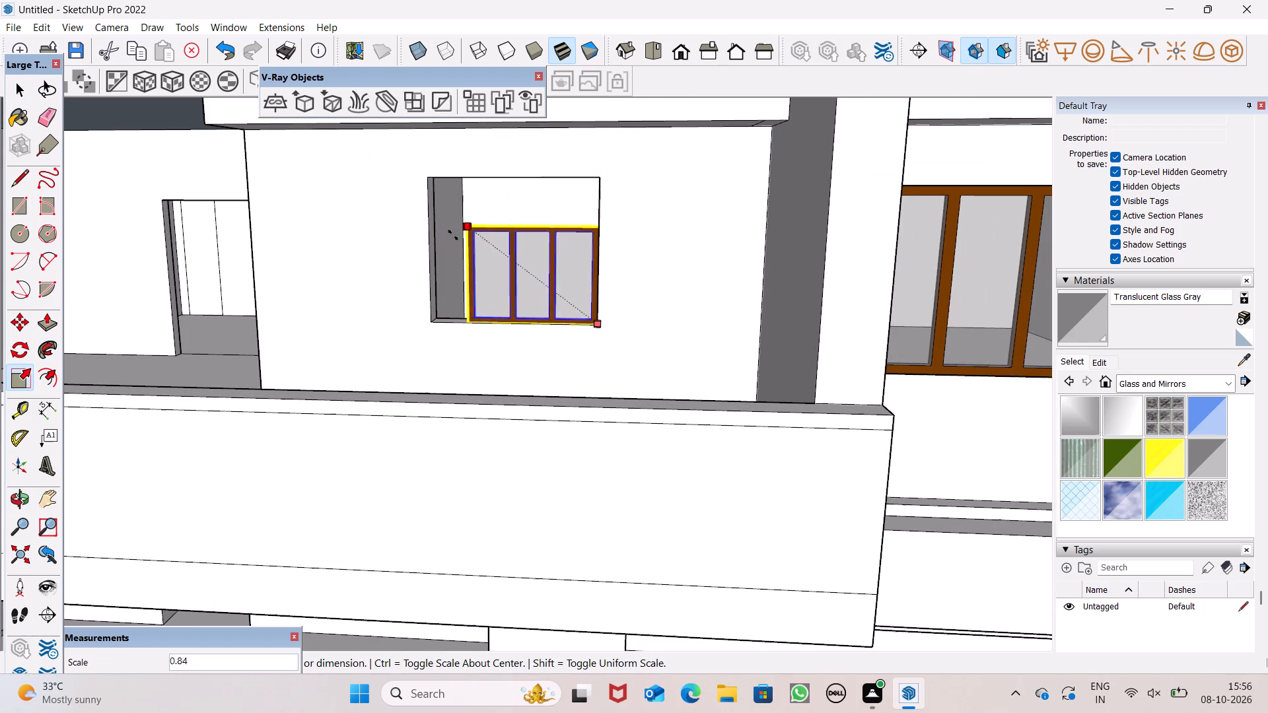
left_click(431, 203)
scroll(462, 198, "up", 4)
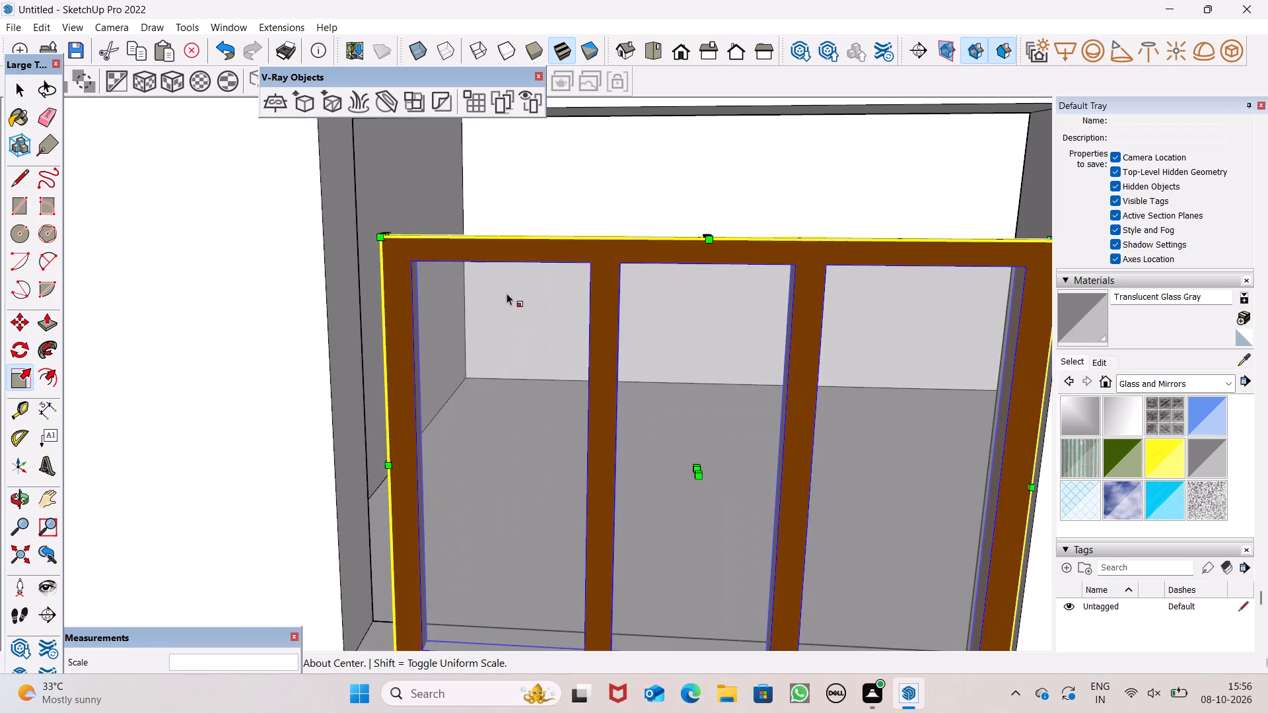
Scale the copied window wider in the red direction until its free side meets the side of the smaller balcony-wall opening.
middle_click_drag(512, 306, 548, 339)
scroll(551, 255, "down", 5)
middle_click_drag(561, 323, 635, 269)
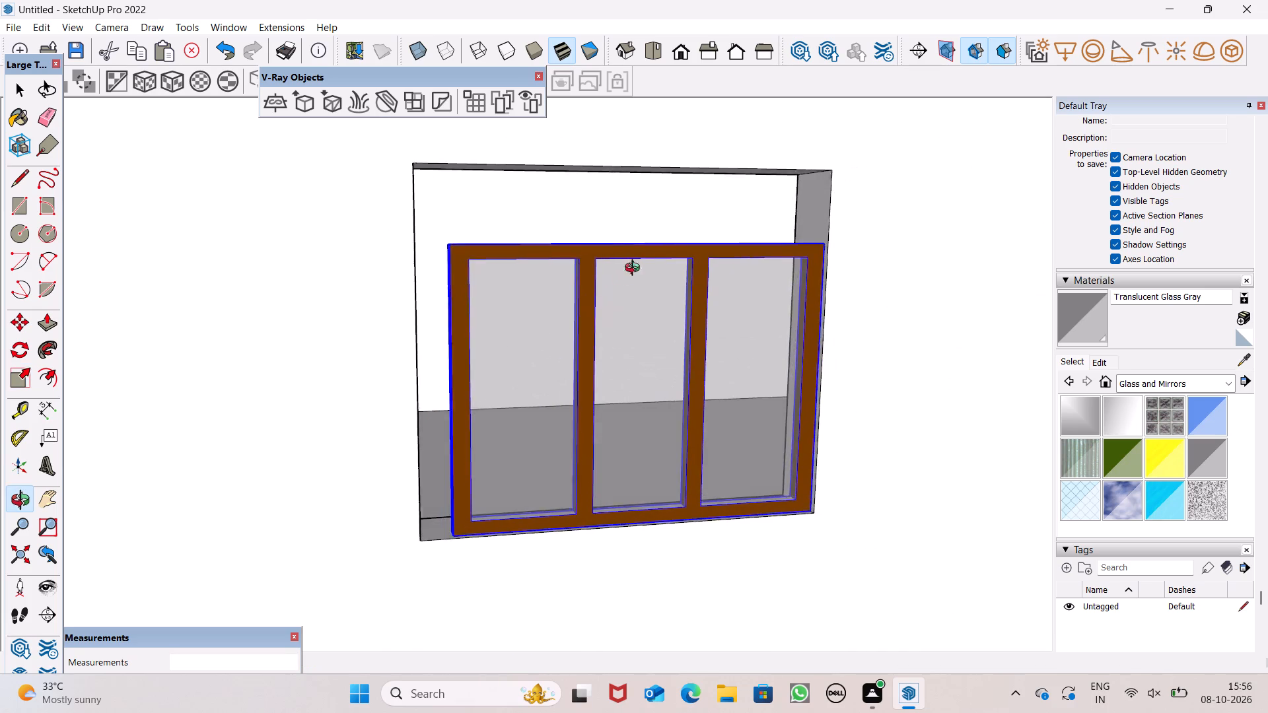
middle_click_drag(635, 269, 636, 267)
scroll(474, 349, "up", 6)
middle_click_drag(523, 467, 599, 492)
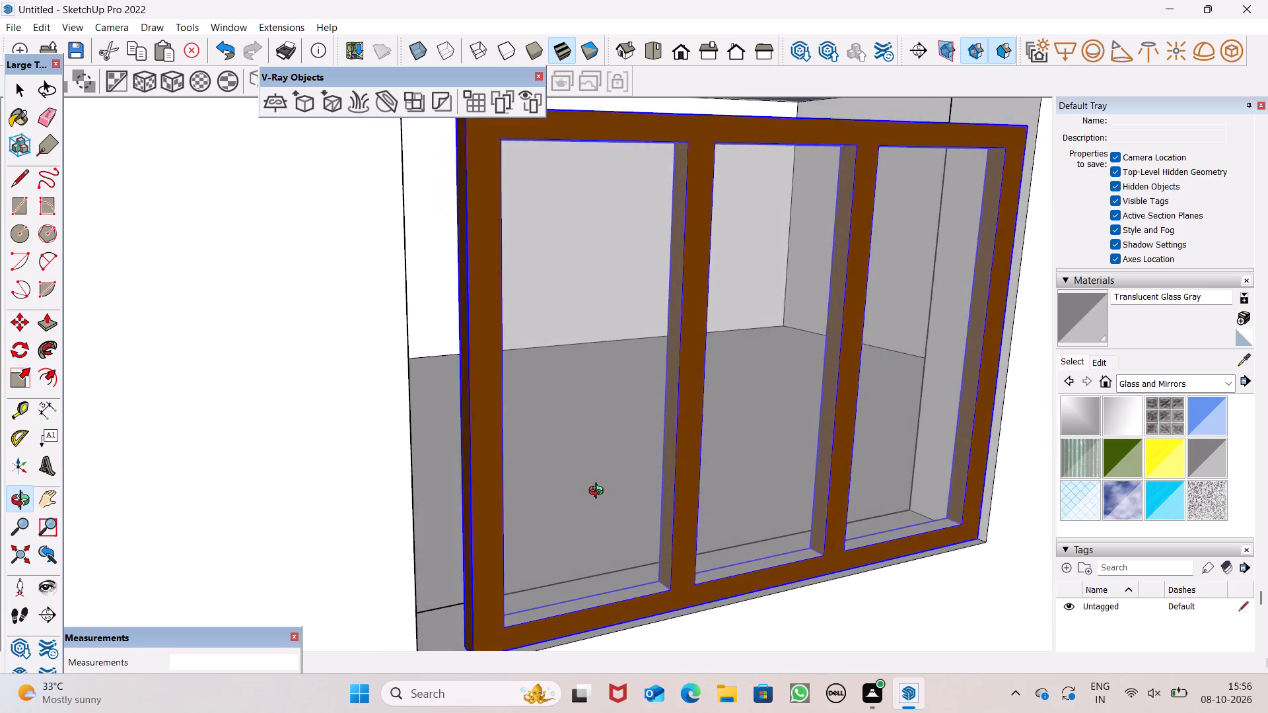
middle_click_drag(599, 492, 606, 500)
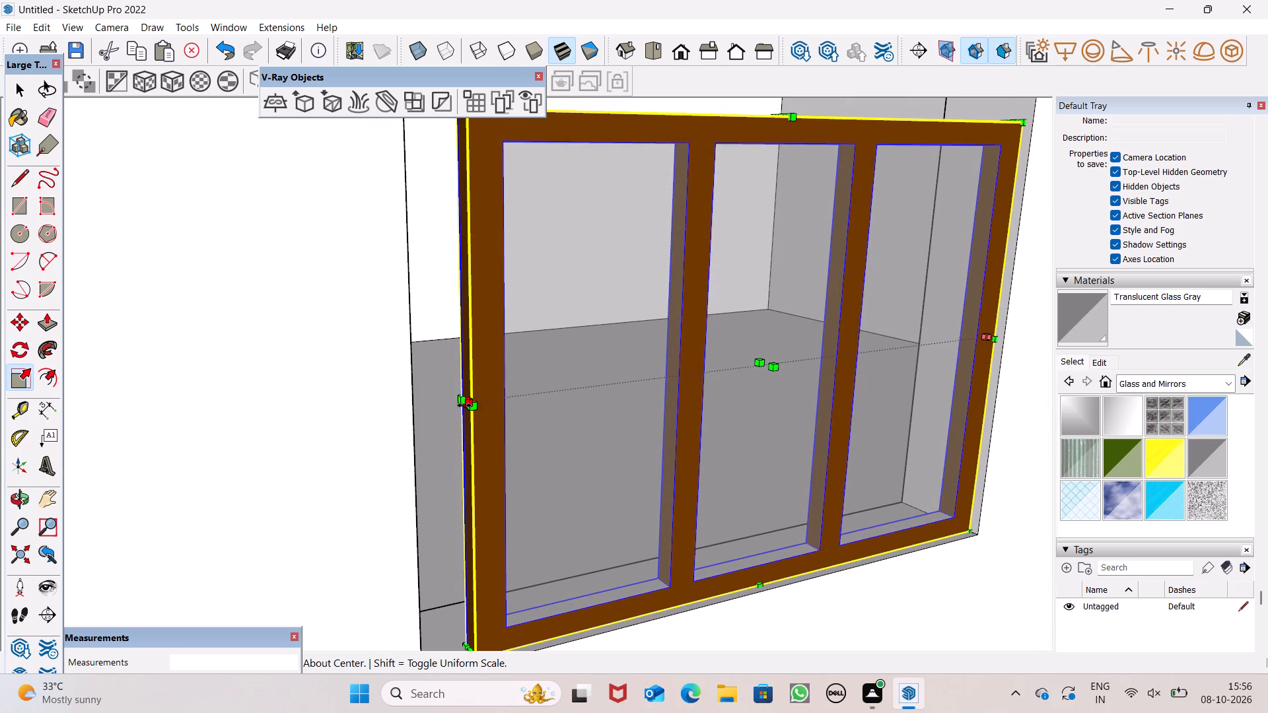
left_click_drag(464, 405, 404, 423)
Scale the window taller in the blue direction by about 1.26 from its top edge to meet the opening's top.
scroll(540, 379, "down", 5)
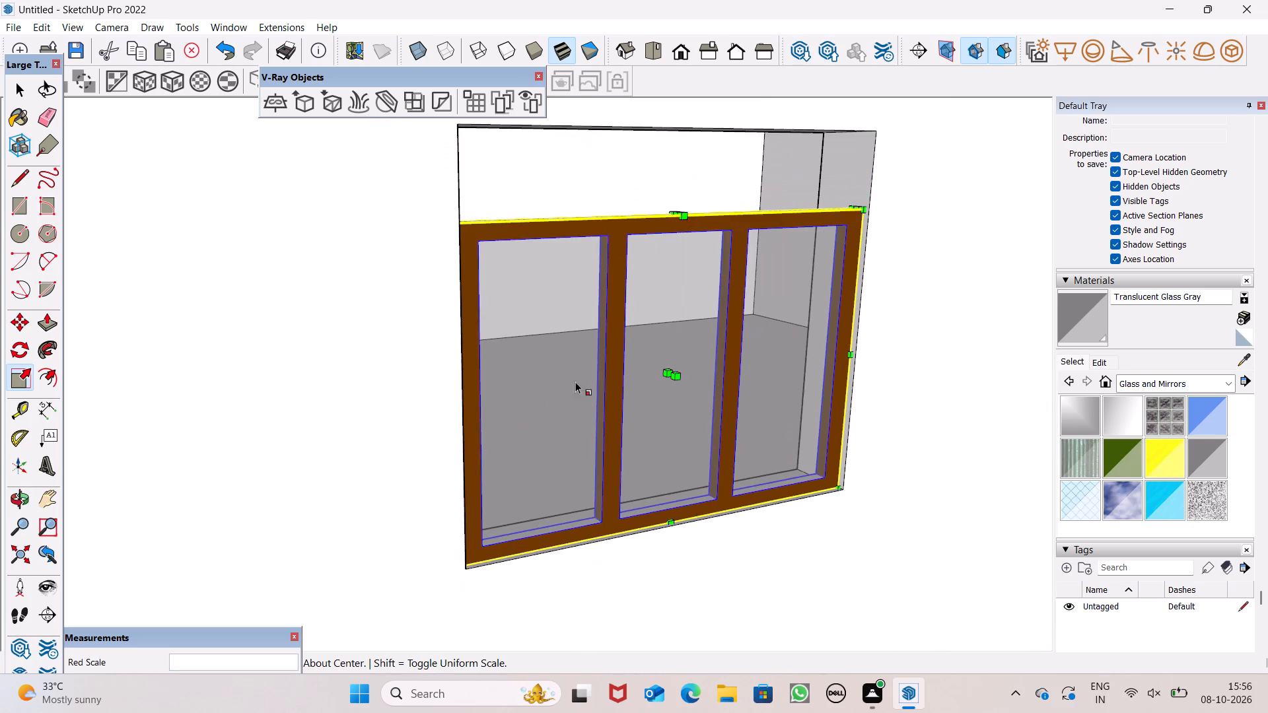
scroll(589, 364, "down", 6)
middle_click_drag(628, 326, 637, 399)
scroll(637, 405, "up", 1)
scroll(607, 290, "up", 4)
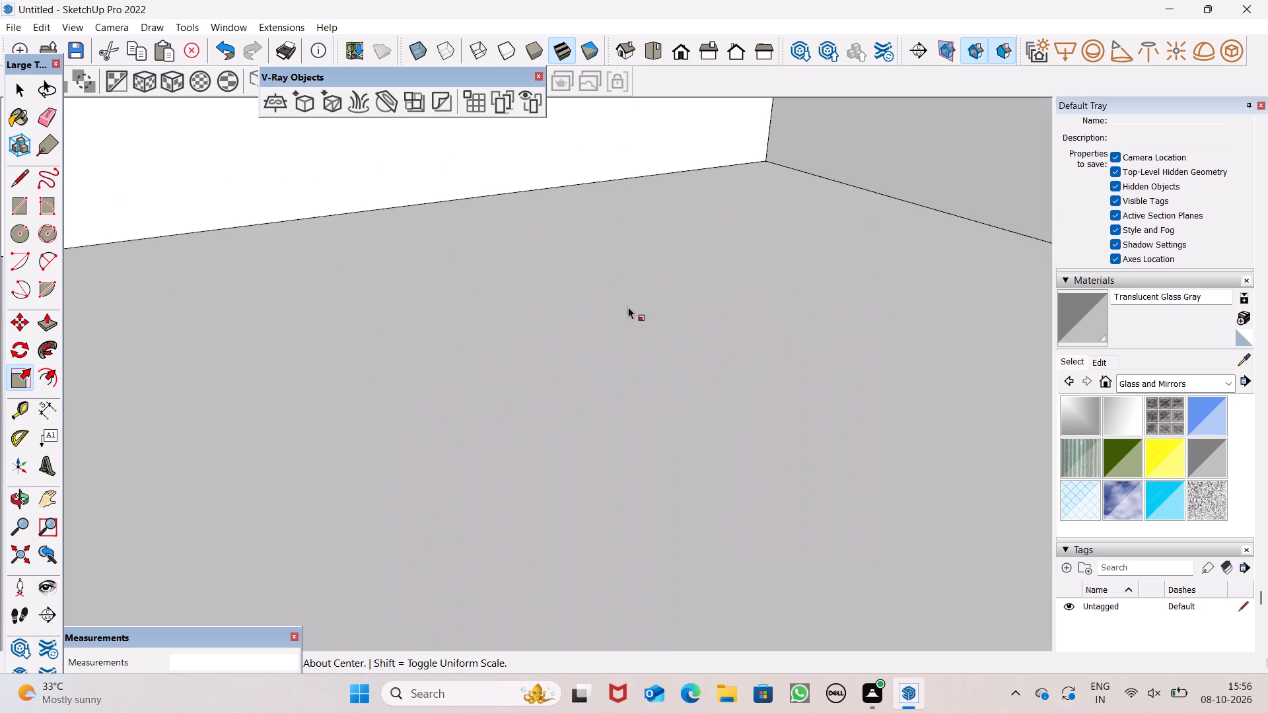
scroll(640, 332, "down", 4)
scroll(666, 356, "up", 3)
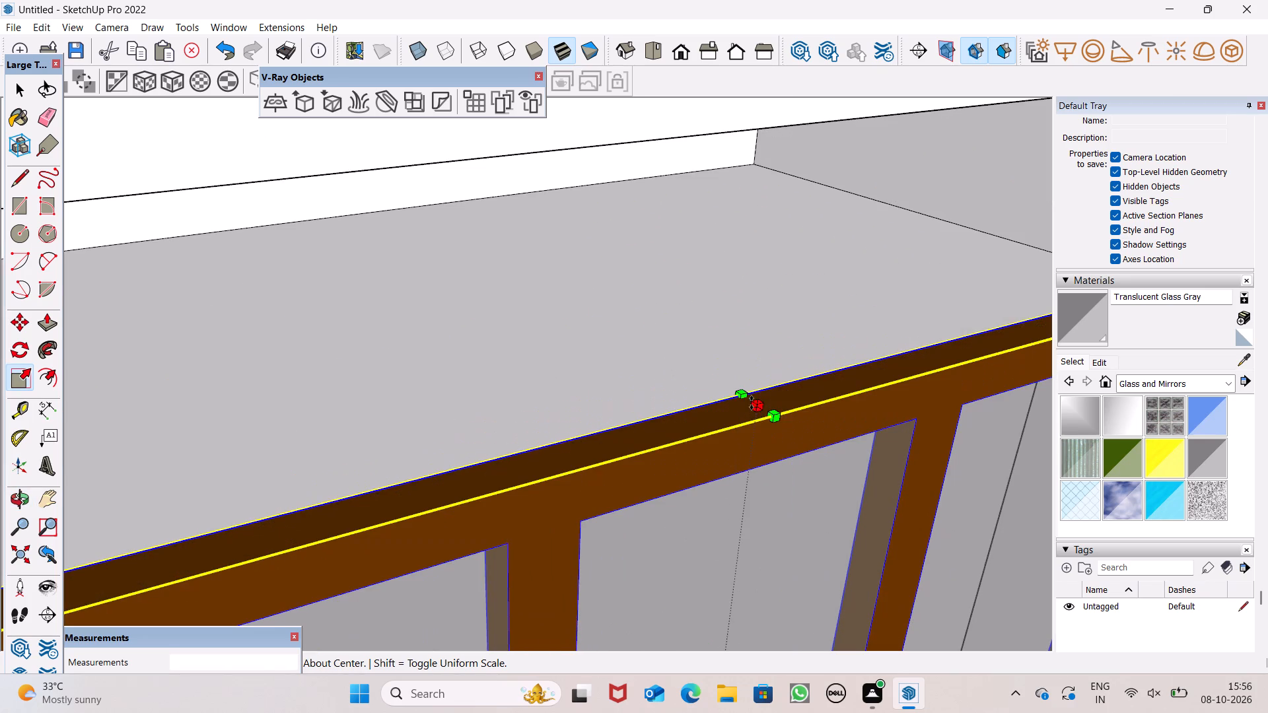
left_click_drag(754, 401, 657, 140)
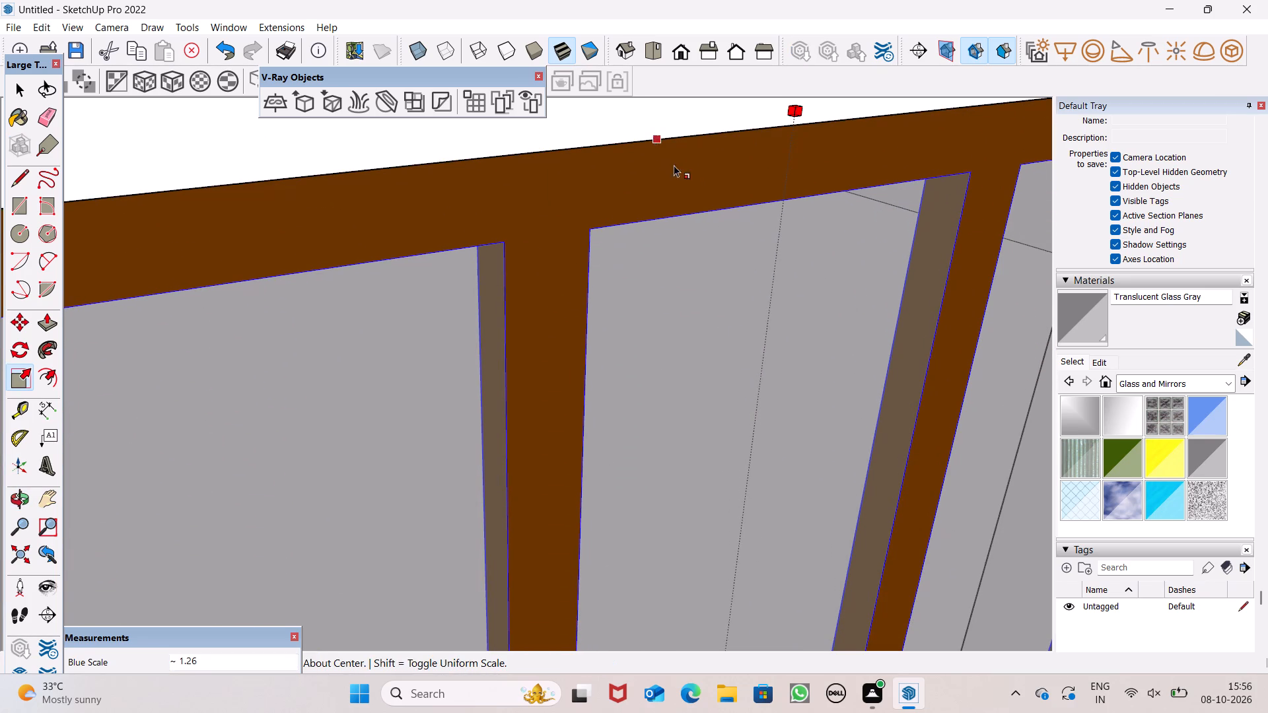
key("space")
Move the window by its lower front corner onto the opening's matching outer corner, flush with the wall face.
scroll(652, 320, "down", 10)
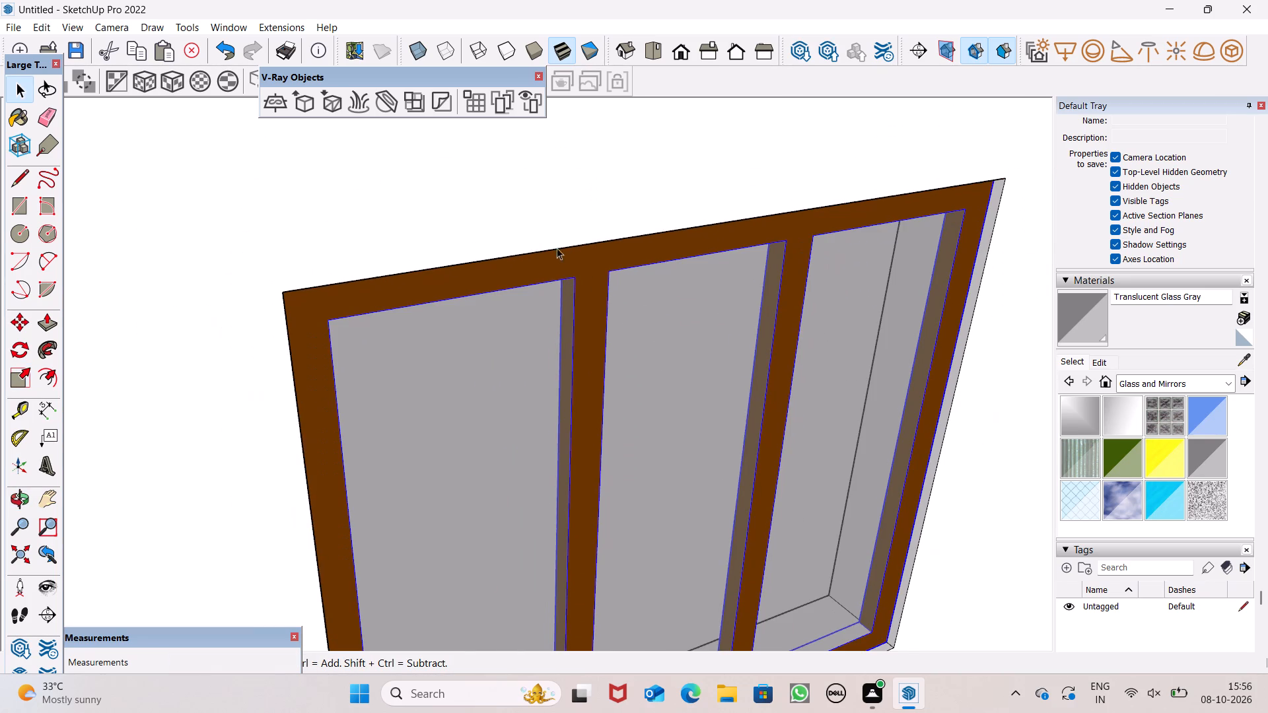
scroll(589, 301, "down", 9)
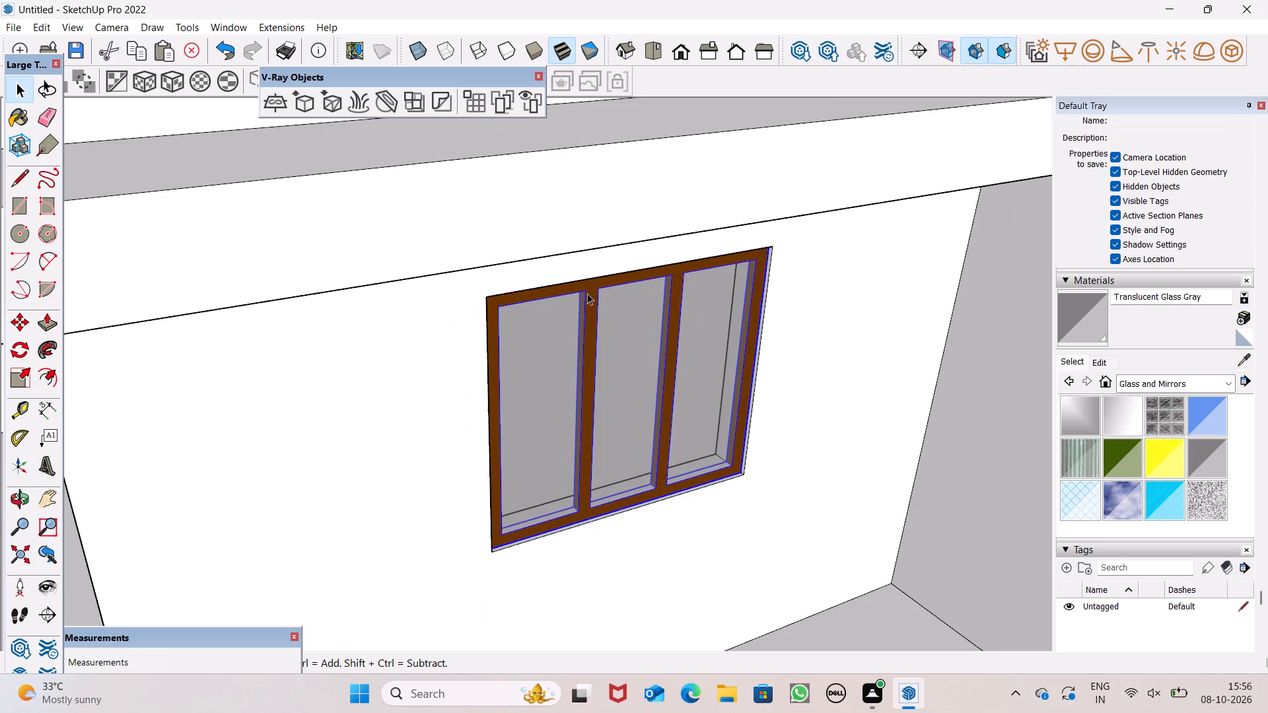
scroll(586, 290, "down", 4)
scroll(709, 380, "up", 3)
scroll(715, 434, "up", 2)
middle_click_drag(709, 438, 646, 461)
scroll(647, 461, "up", 2)
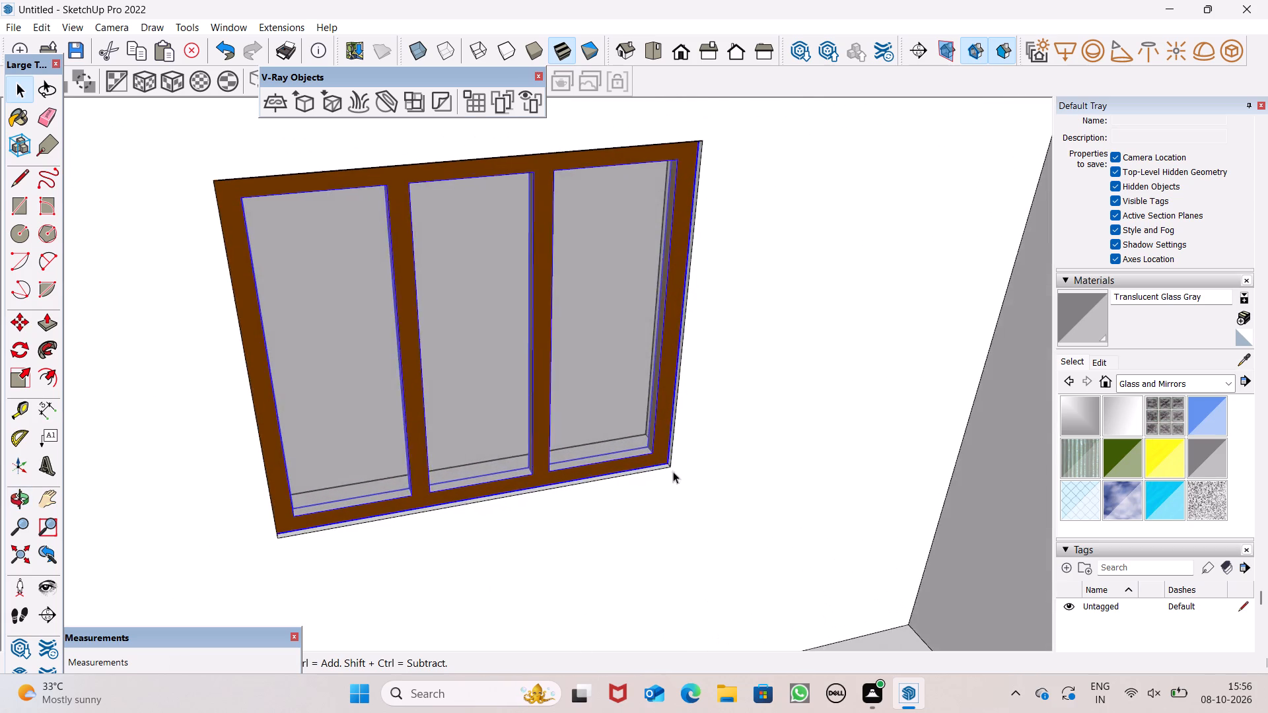
scroll(673, 471, "up", 10)
key("m")
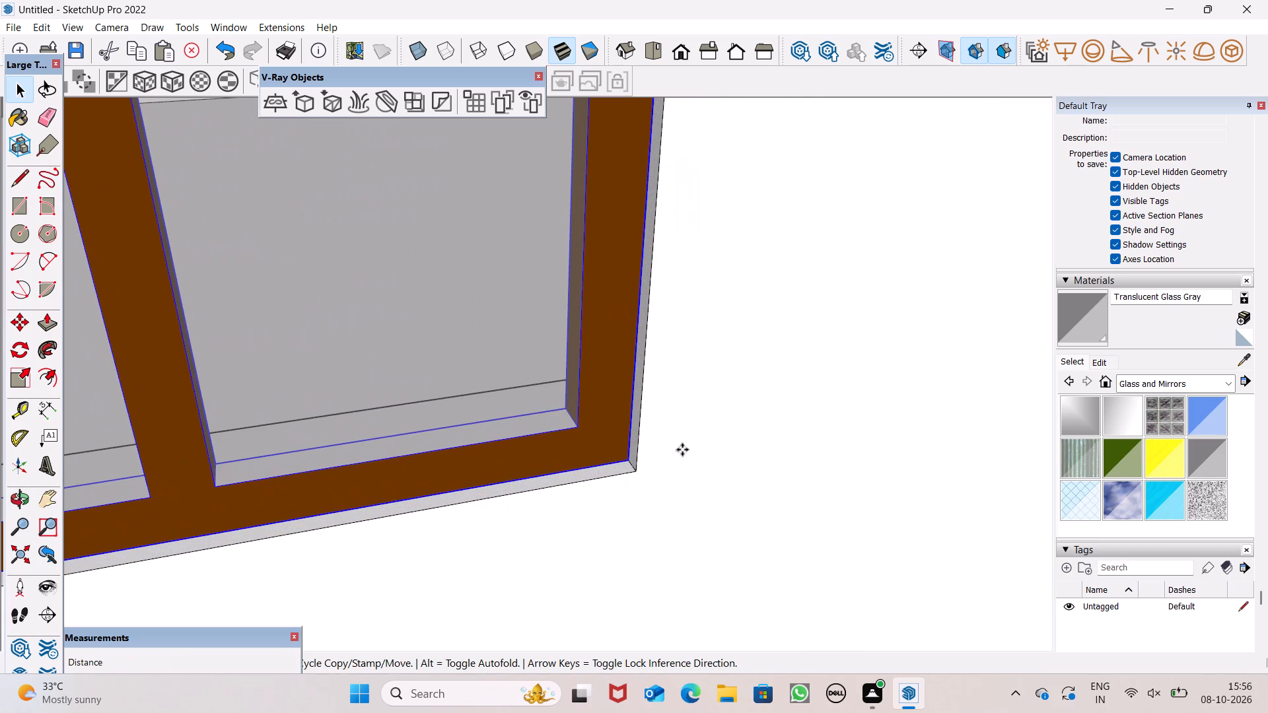
key("Return")
left_click_drag(635, 460, 636, 467)
left_click(636, 467)
key("space")
Clear the selection and examine both fitted upper-floor windows against the front of the house.
scroll(641, 455, "down", 4)
scroll(653, 401, "up", 1)
scroll(586, 384, "down", 5)
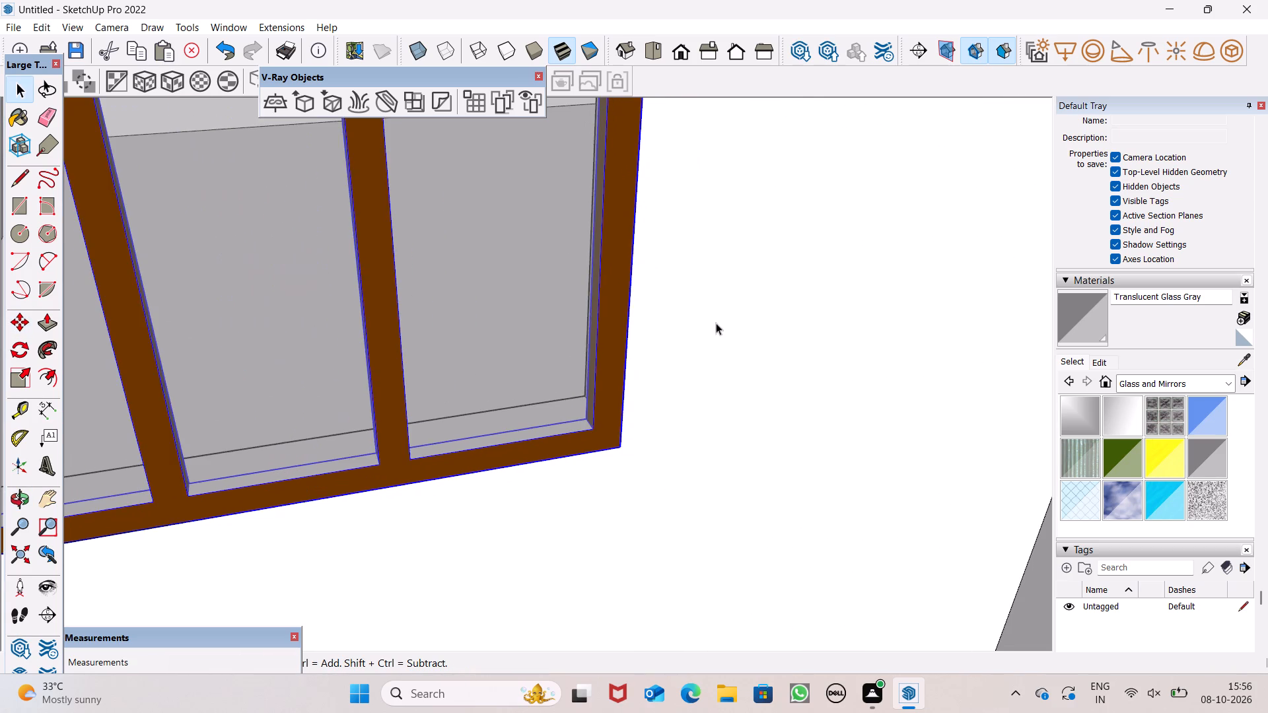
scroll(716, 323, "down", 10)
scroll(546, 445, "up", 1)
scroll(546, 445, "down", 1)
scroll(464, 271, "down", 1)
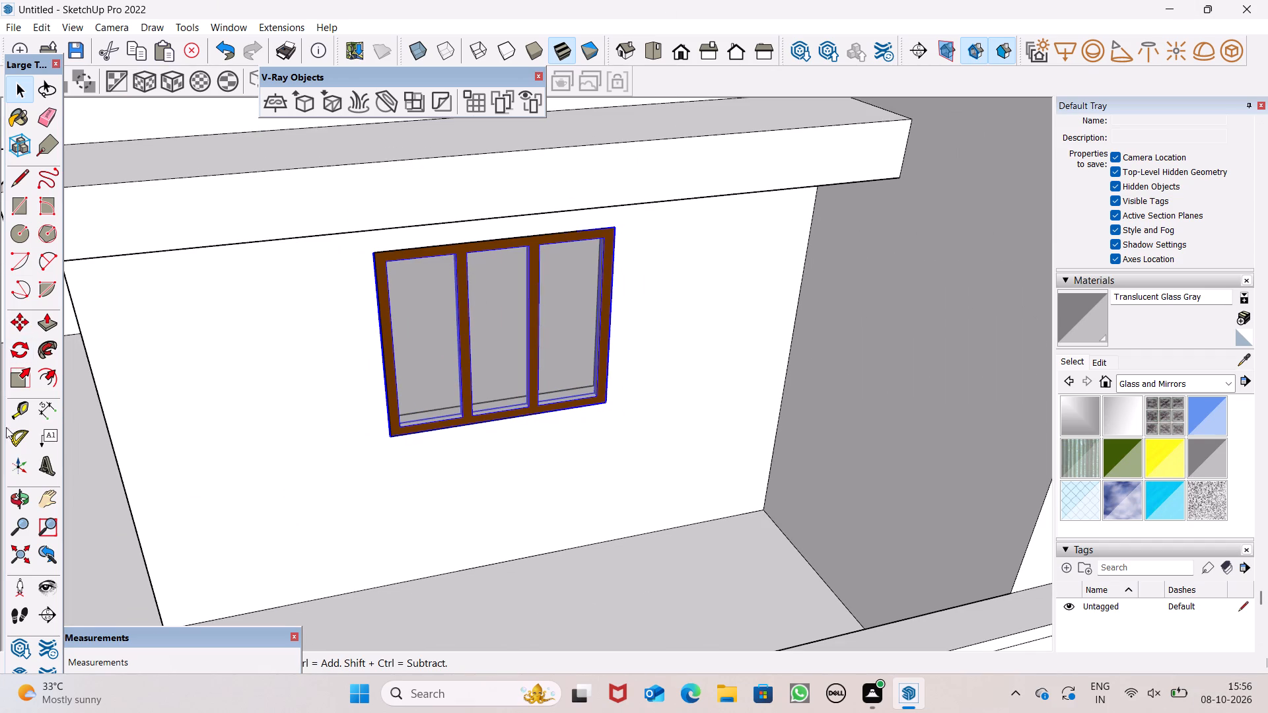
scroll(308, 391, "down", 20)
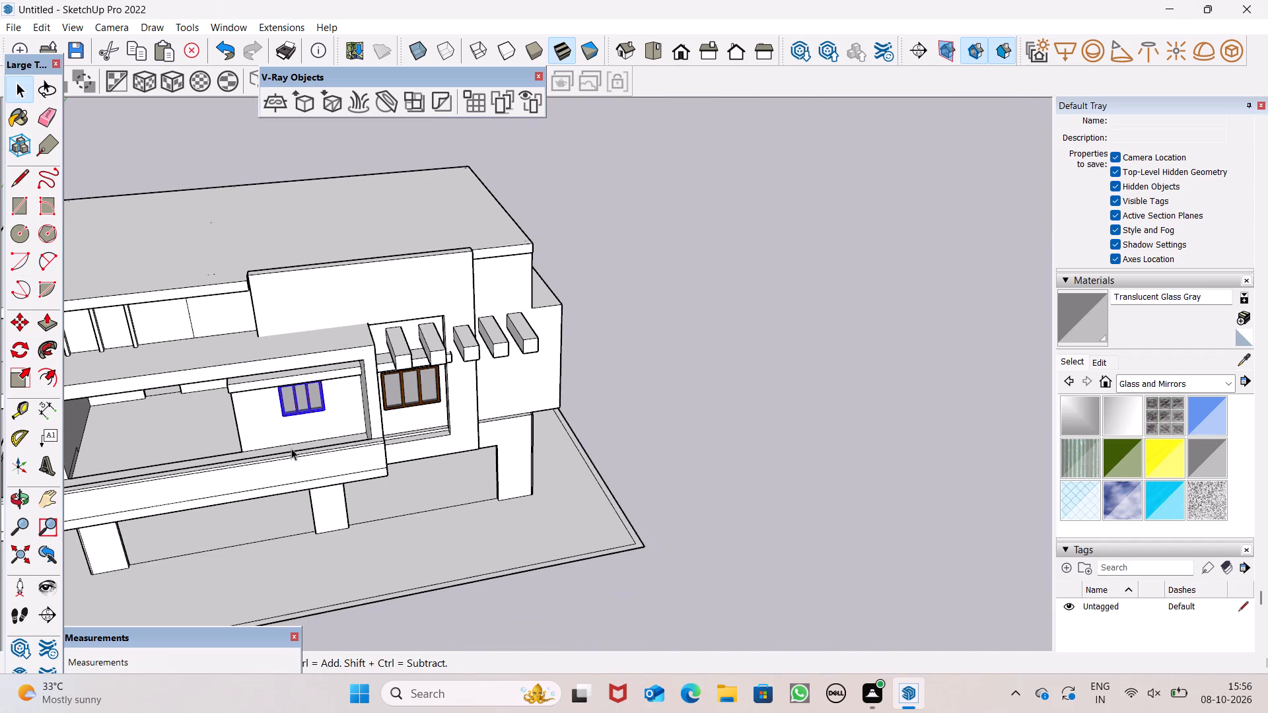
key("space")
left_click(701, 244)
middle_click_drag(580, 392, 581, 225)
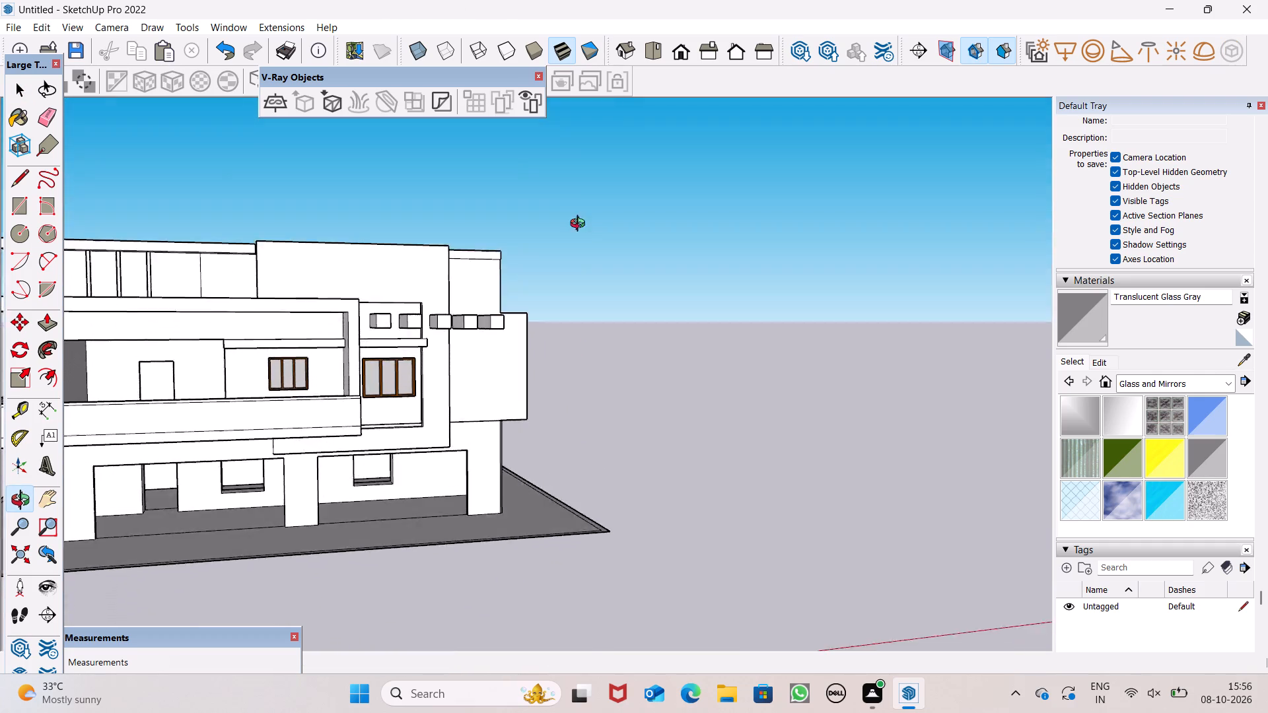
middle_click_drag(581, 225, 511, 218)
Copy the smaller balcony-wall window by its lower corner onto the column-side lower corner of the ground-floor opening below it.
scroll(263, 396, "up", 4)
left_click(309, 366)
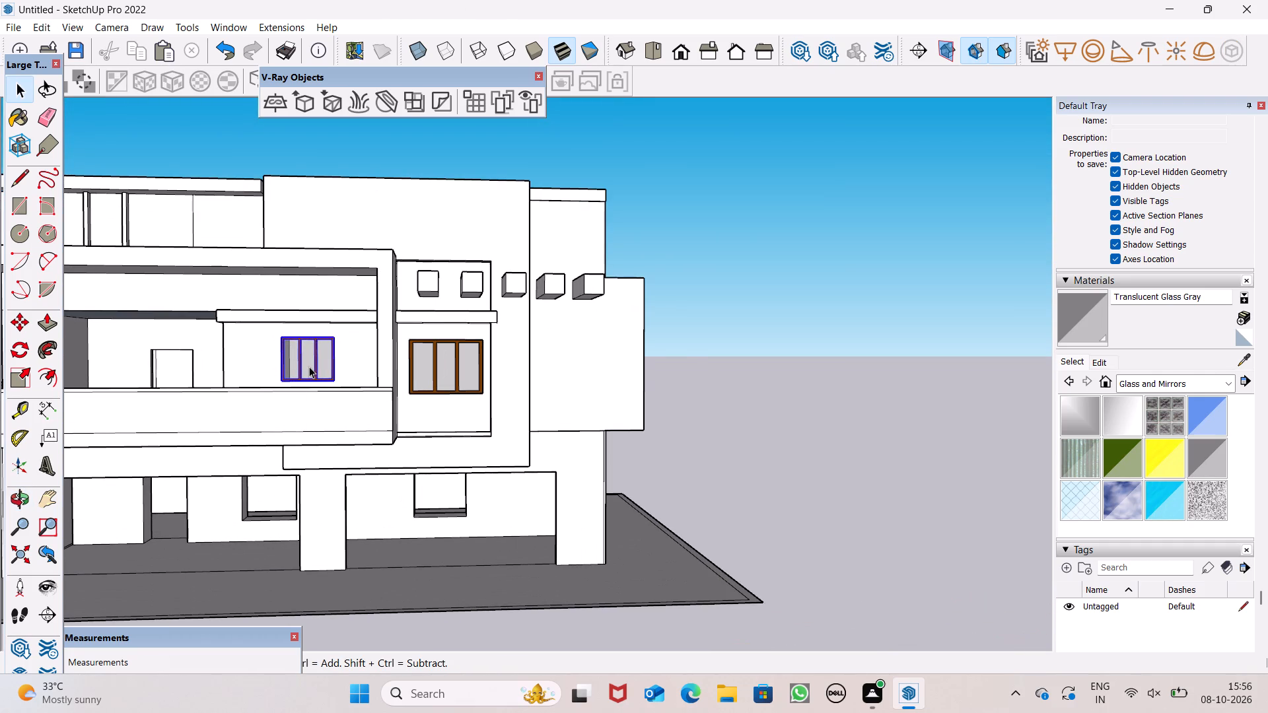
key("m")
key("shift+Return")
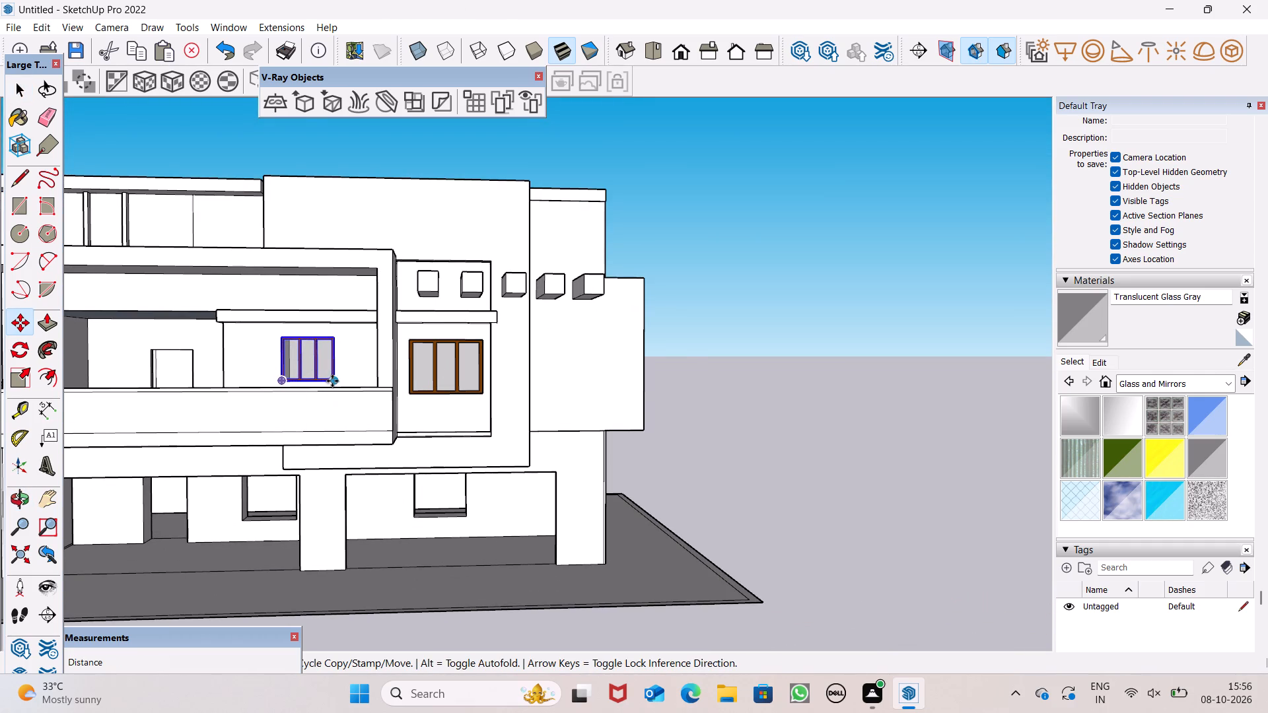
left_click_drag(332, 380, 293, 524)
left_click(293, 524)
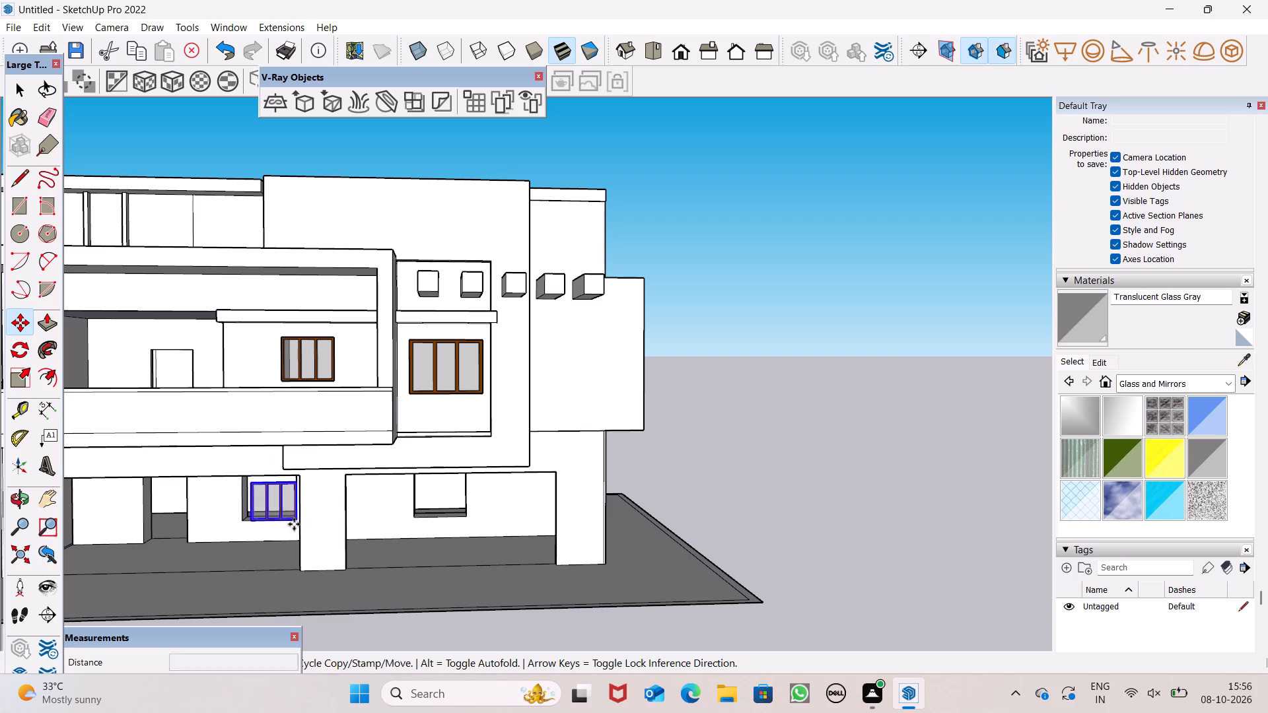
scroll(285, 516, "up", 15)
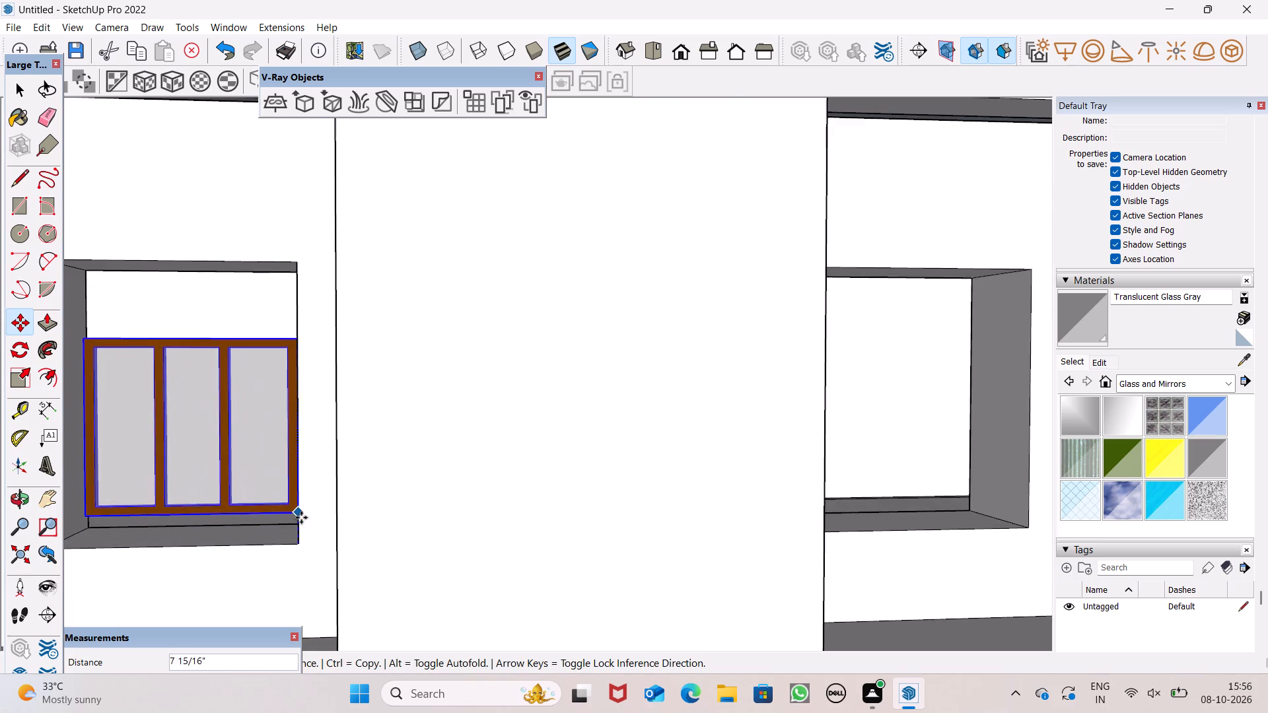
scroll(296, 522, "up", 8)
left_click(300, 562)
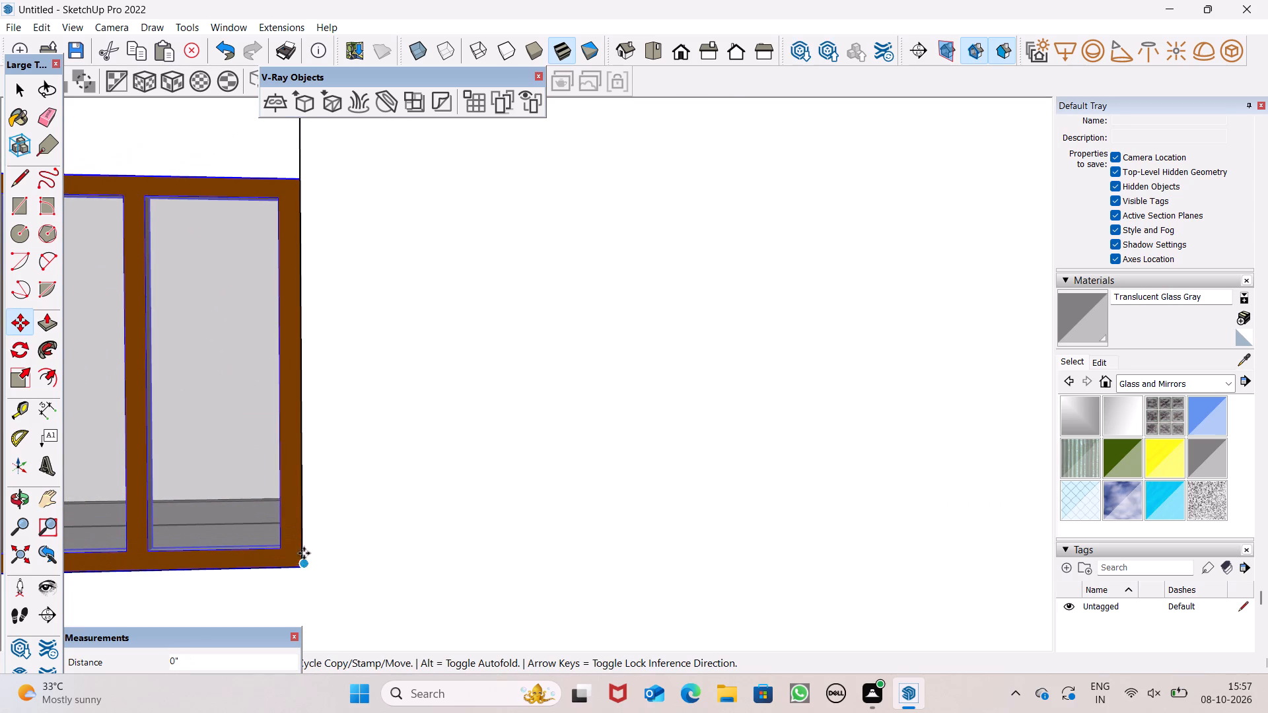
Scale the ground-floor window wider in the red direction by about 1.17, towards the opening's far side.
scroll(425, 481, "down", 8)
scroll(501, 469, "down", 2)
middle_click_drag(426, 477, 535, 494)
scroll(235, 471, "up", 2)
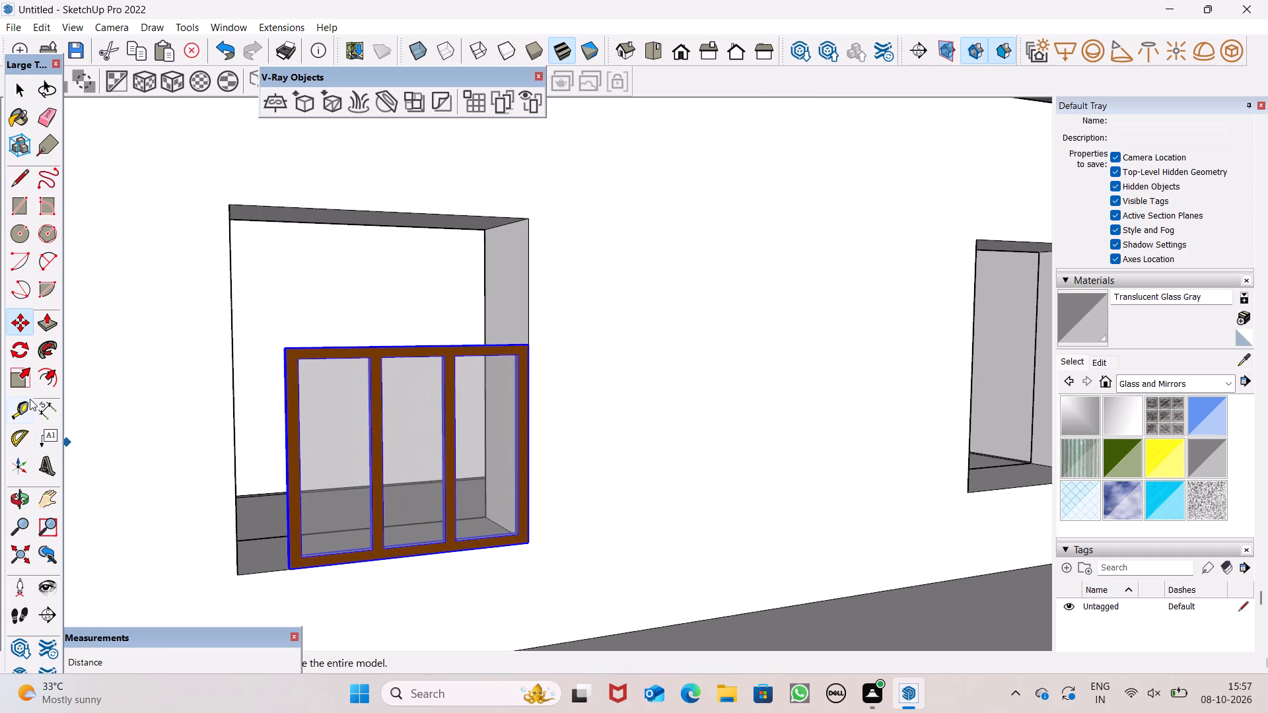
left_click(19, 381)
scroll(224, 487, "up", 4)
middle_click_drag(328, 527, 416, 549)
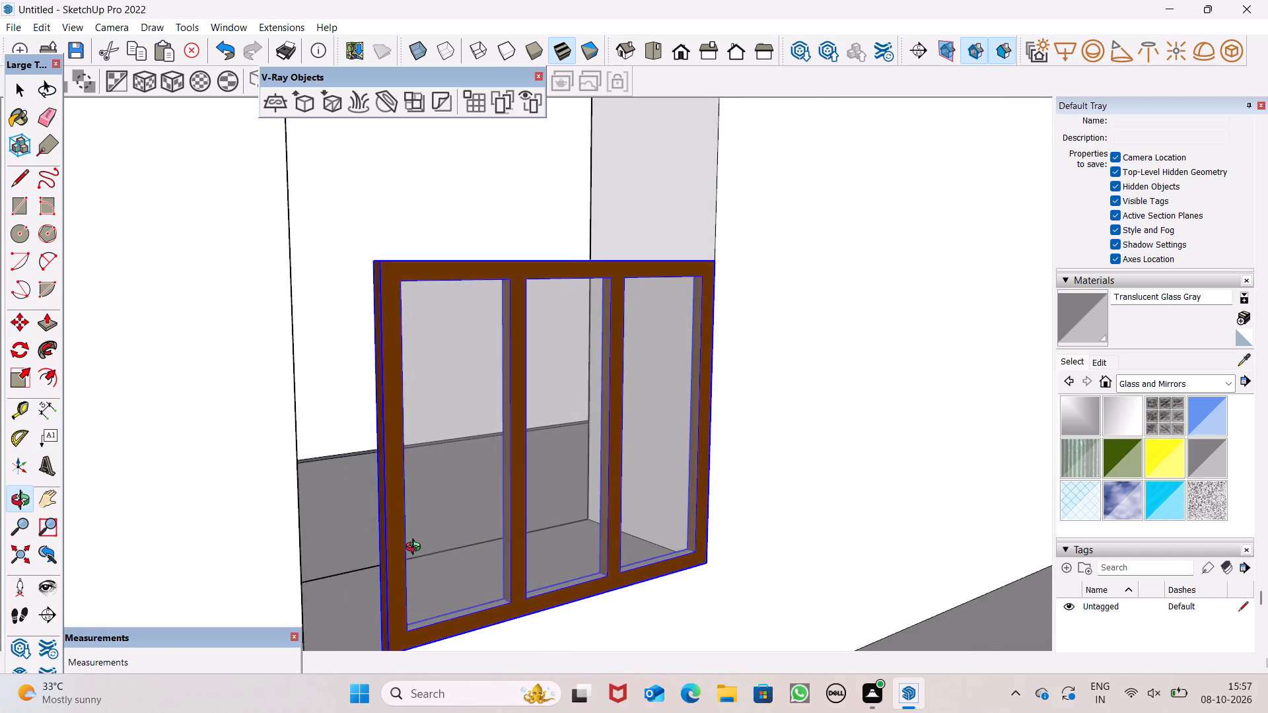
middle_click_drag(416, 549, 452, 549)
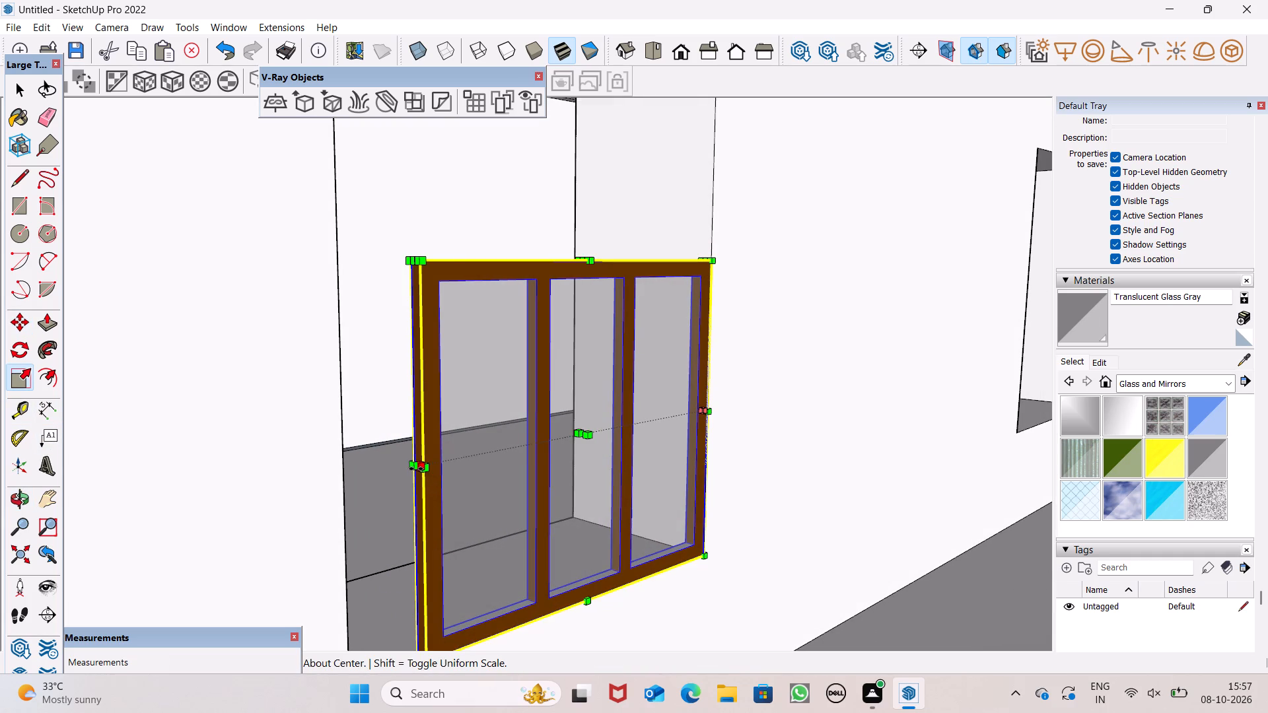
scroll(407, 477, "up", 4)
scroll(428, 470, "down", 3)
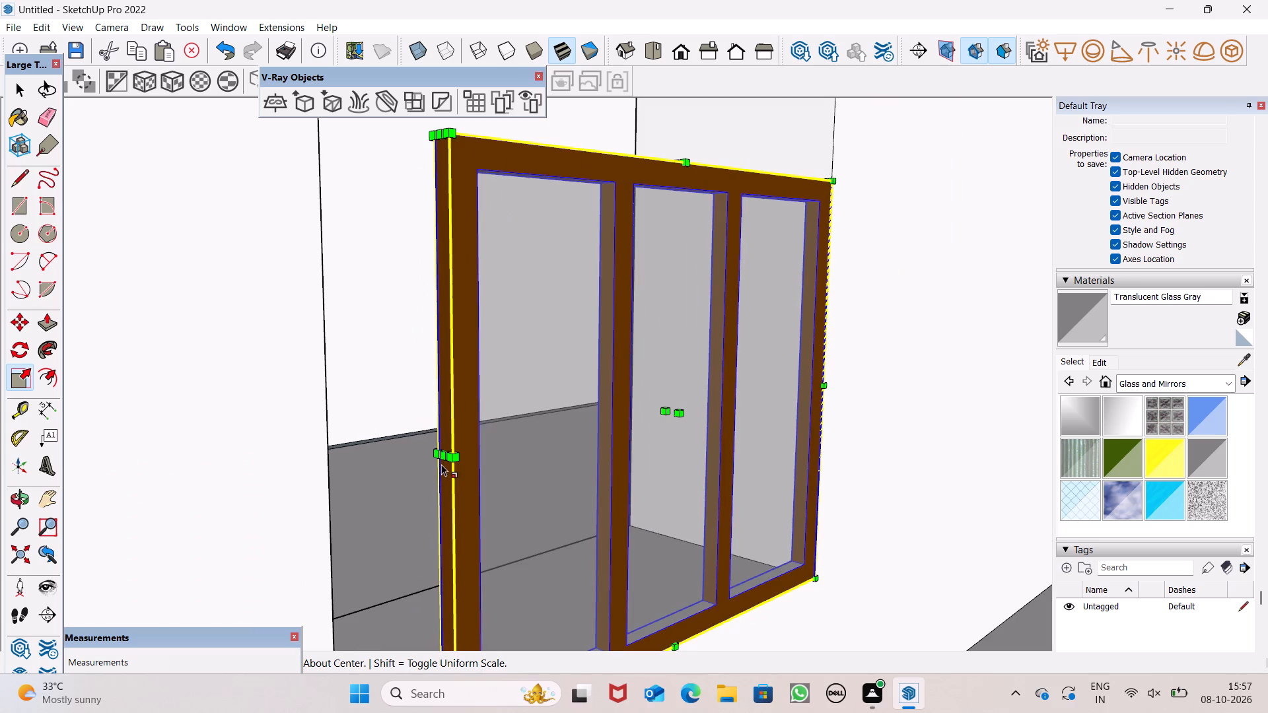
left_click_drag(442, 457, 335, 498)
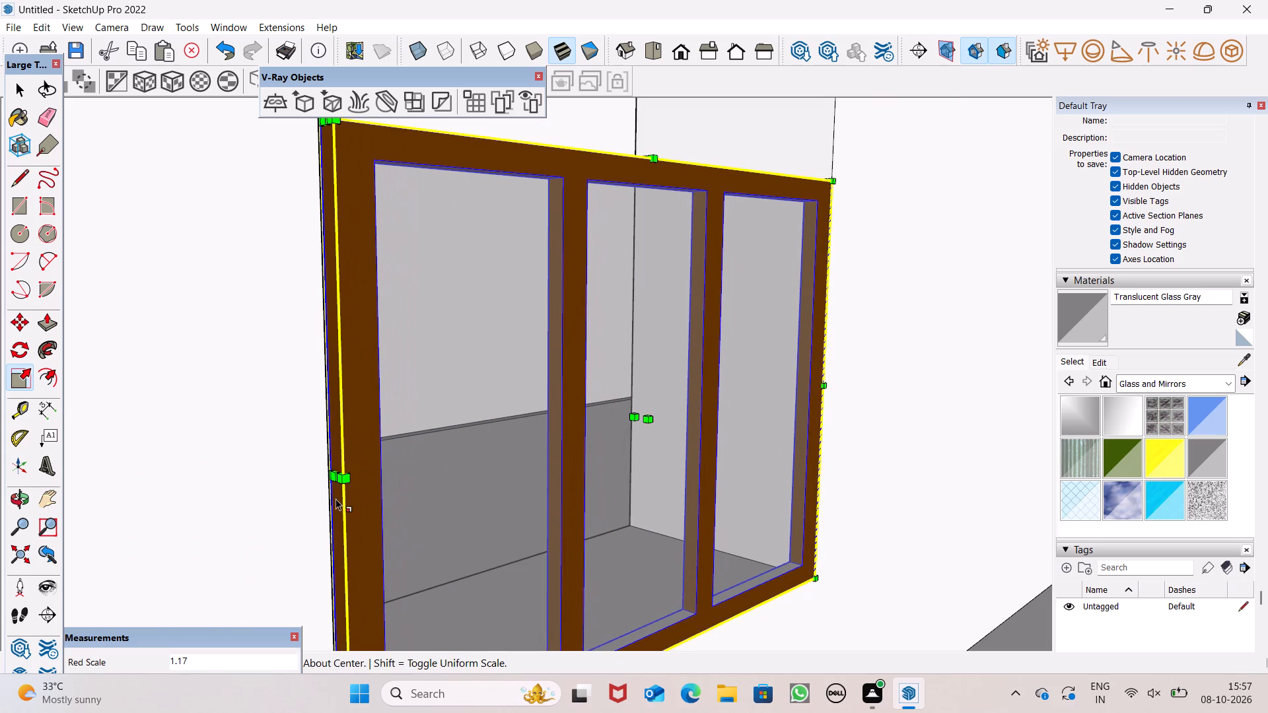
left_click_drag(335, 498, 326, 500)
left_click(326, 500)
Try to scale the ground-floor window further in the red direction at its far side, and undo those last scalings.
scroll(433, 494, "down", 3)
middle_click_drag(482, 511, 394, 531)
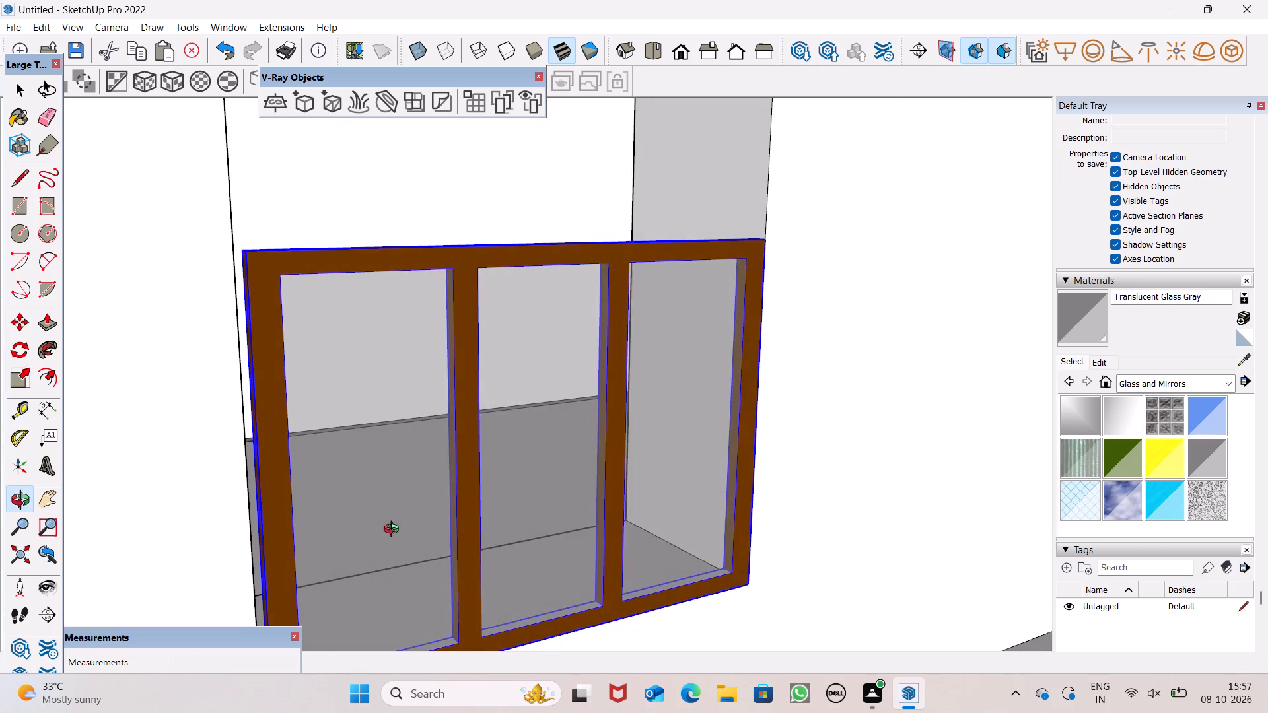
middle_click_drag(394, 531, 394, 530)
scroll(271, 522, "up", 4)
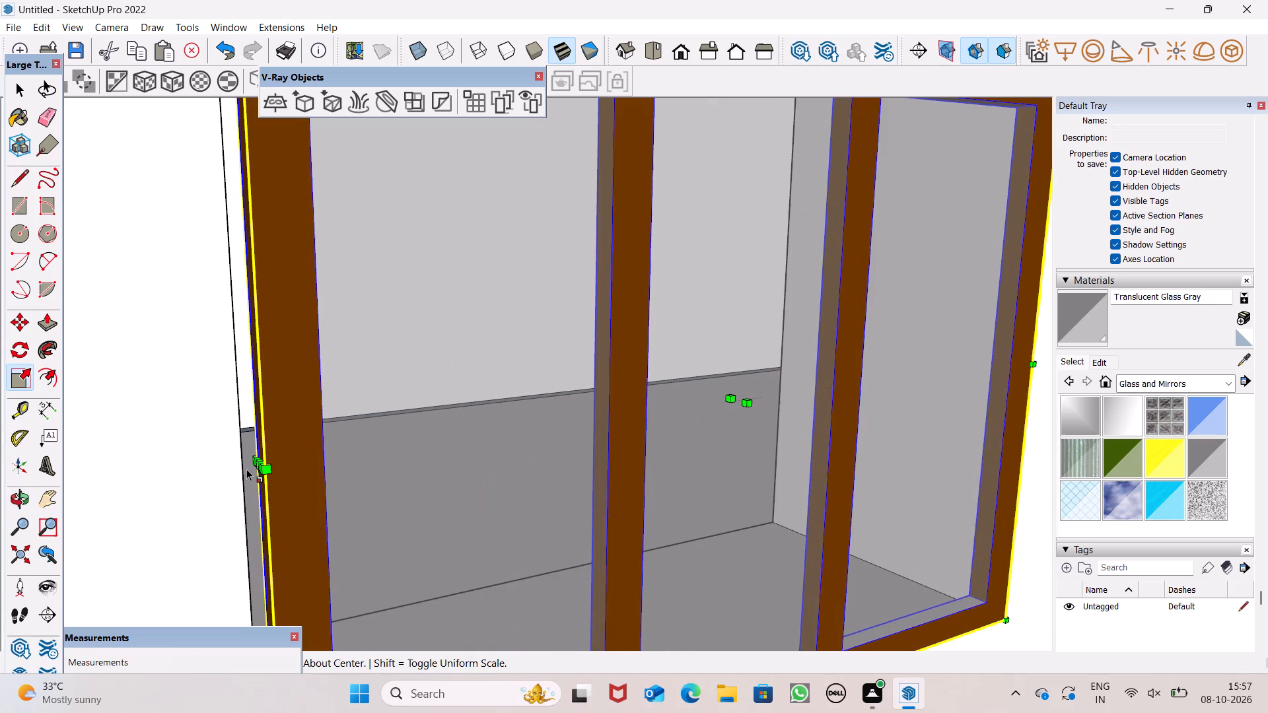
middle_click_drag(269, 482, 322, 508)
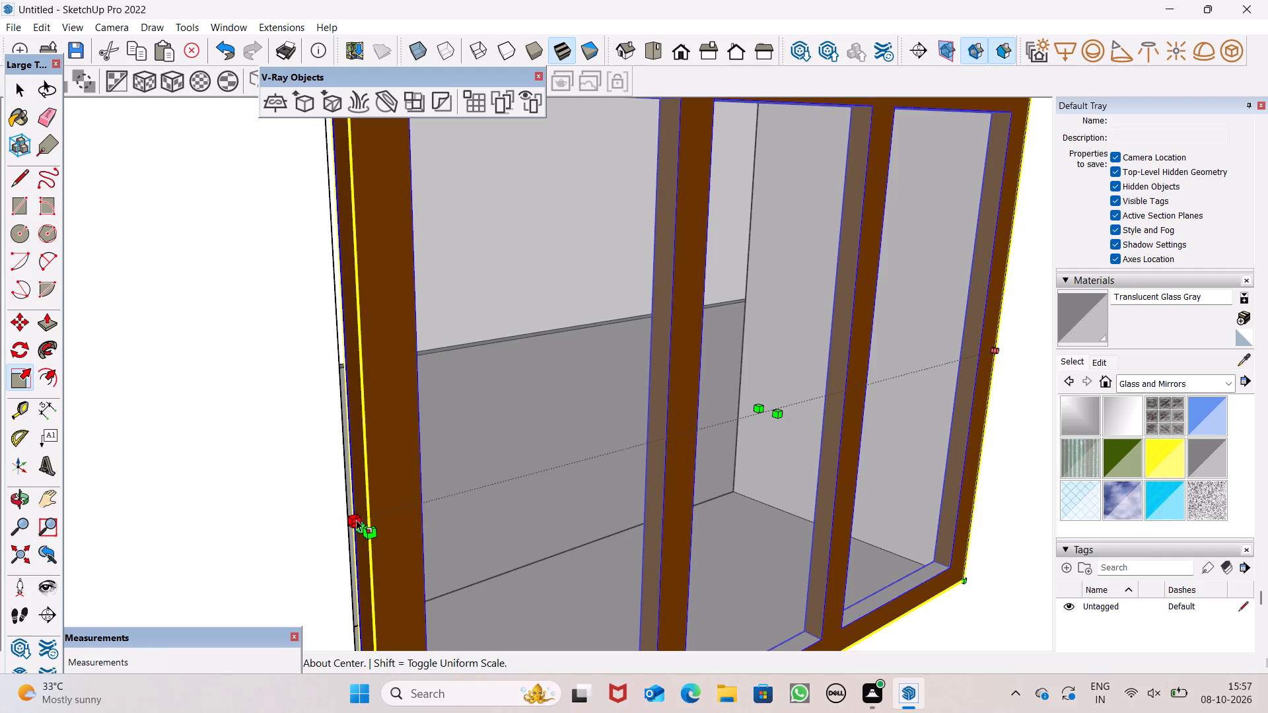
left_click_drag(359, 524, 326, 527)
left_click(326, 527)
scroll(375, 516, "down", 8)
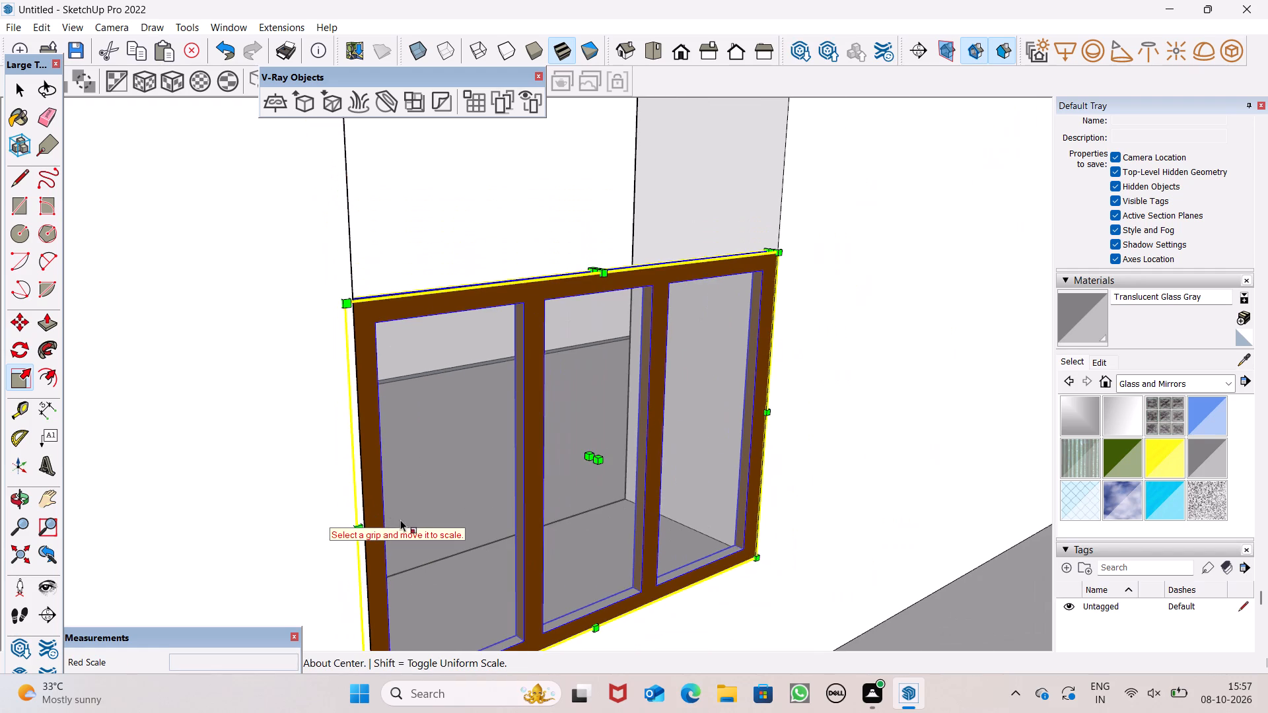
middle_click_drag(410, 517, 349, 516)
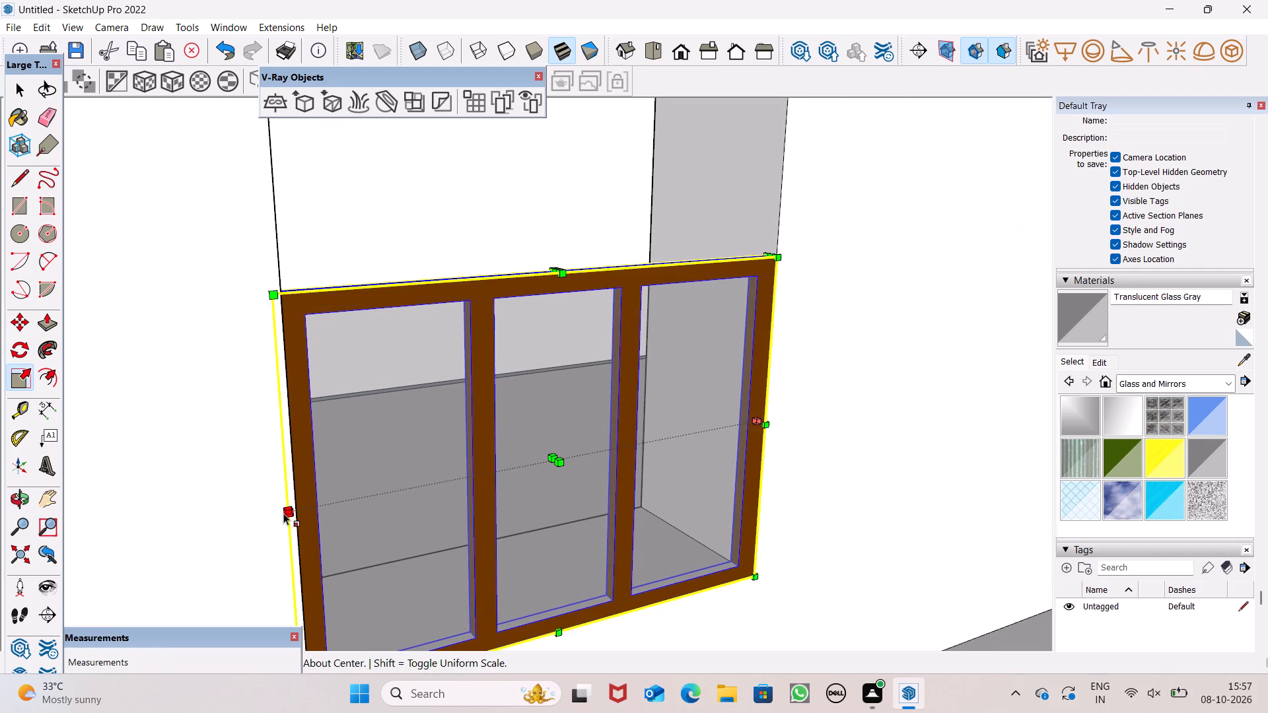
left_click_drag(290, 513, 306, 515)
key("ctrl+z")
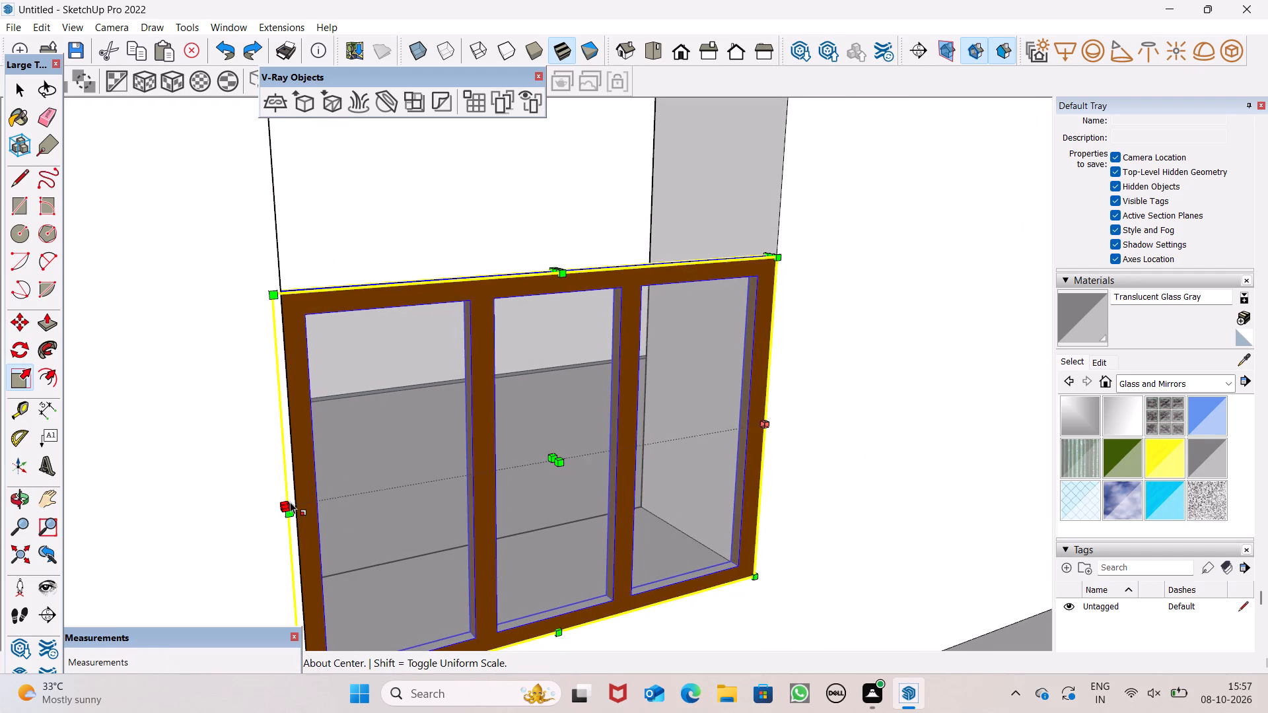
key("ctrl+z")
Scale the ground-floor window wider in the red direction until its side meets the opening's far vertical edge.
scroll(279, 539, "up", 4)
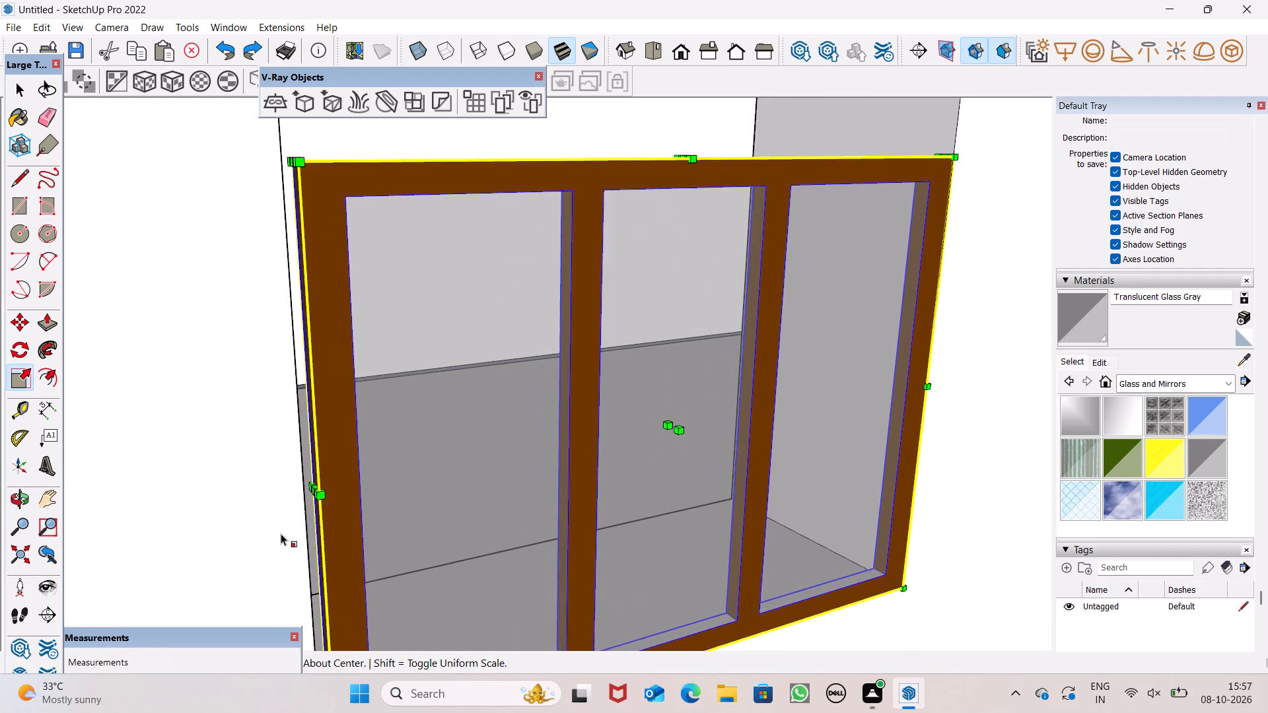
scroll(281, 533, "up", 1)
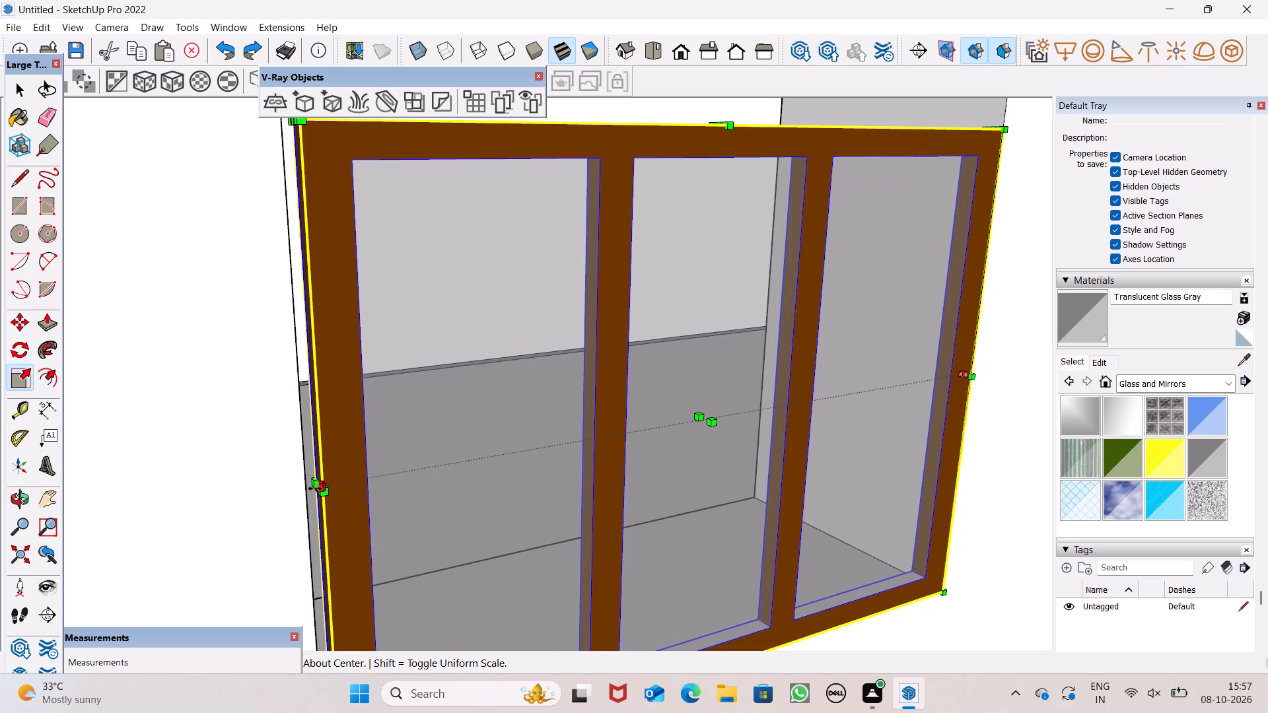
scroll(312, 489, "up", 4)
scroll(312, 500, "down", 2)
left_click_drag(332, 500, 304, 504)
double_click(303, 504)
scroll(365, 497, "down", 3)
scroll(380, 522, "up", 1)
scroll(381, 522, "down", 1)
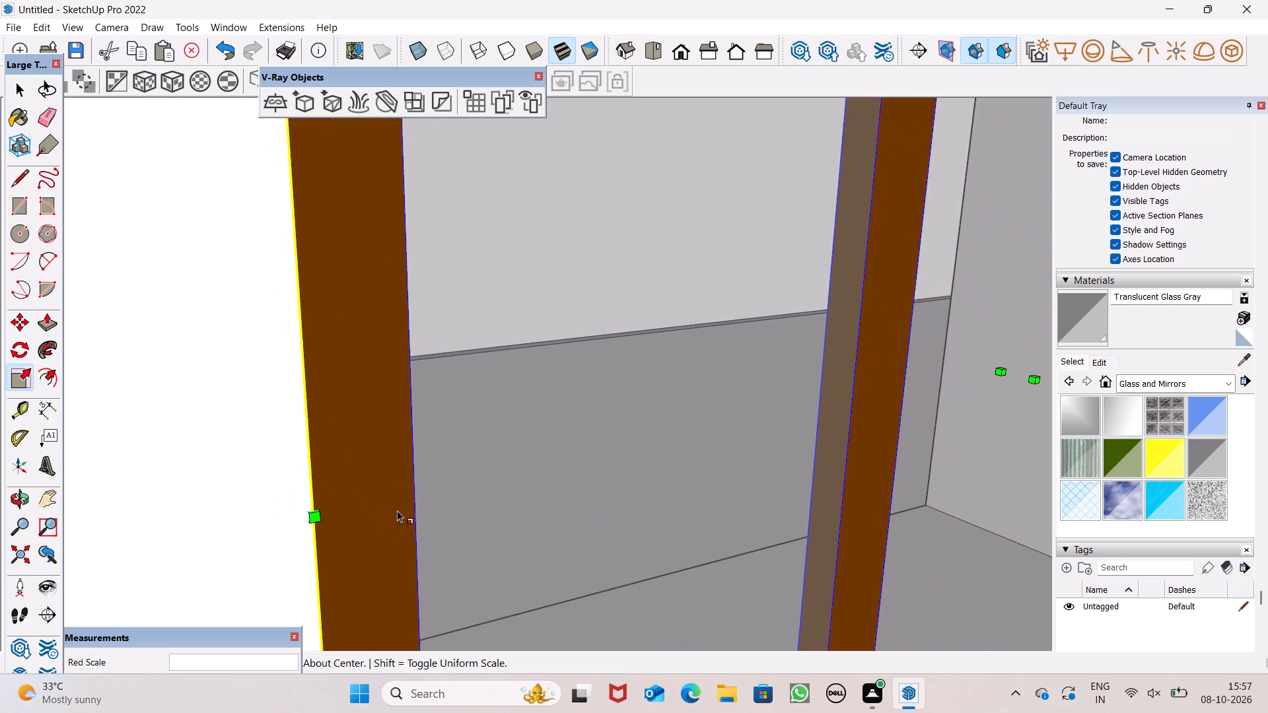
scroll(428, 495, "down", 18)
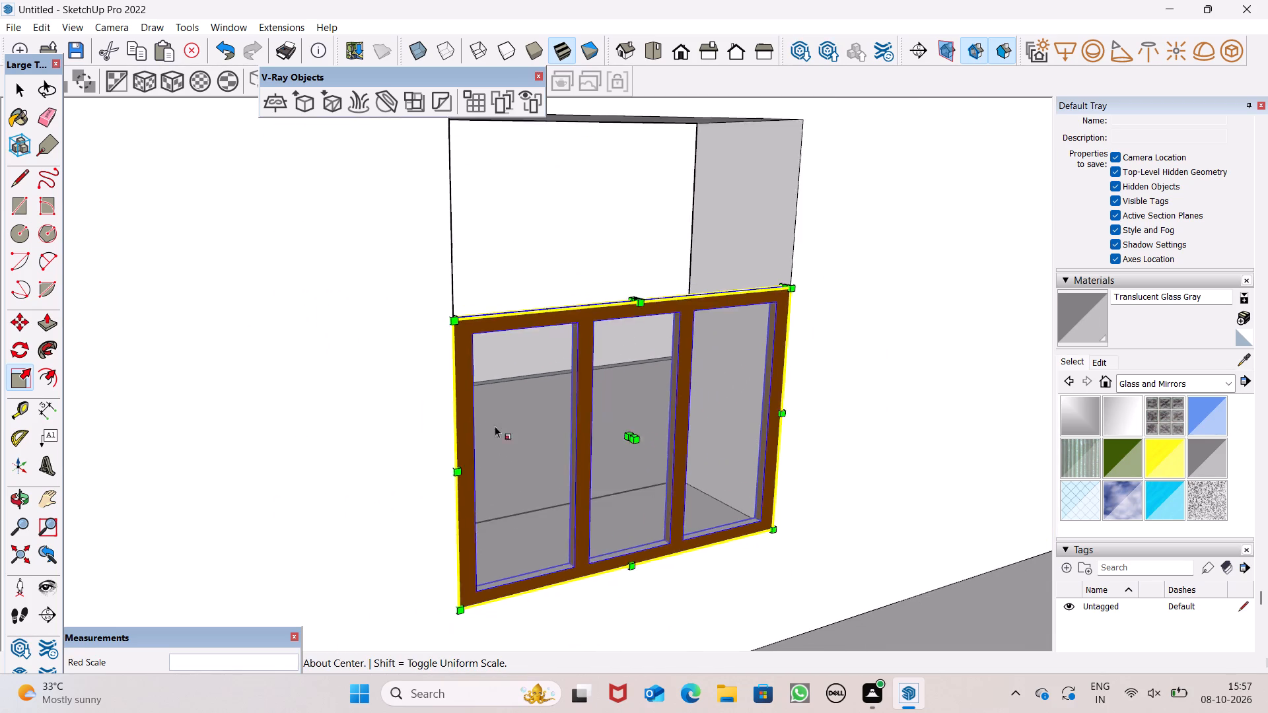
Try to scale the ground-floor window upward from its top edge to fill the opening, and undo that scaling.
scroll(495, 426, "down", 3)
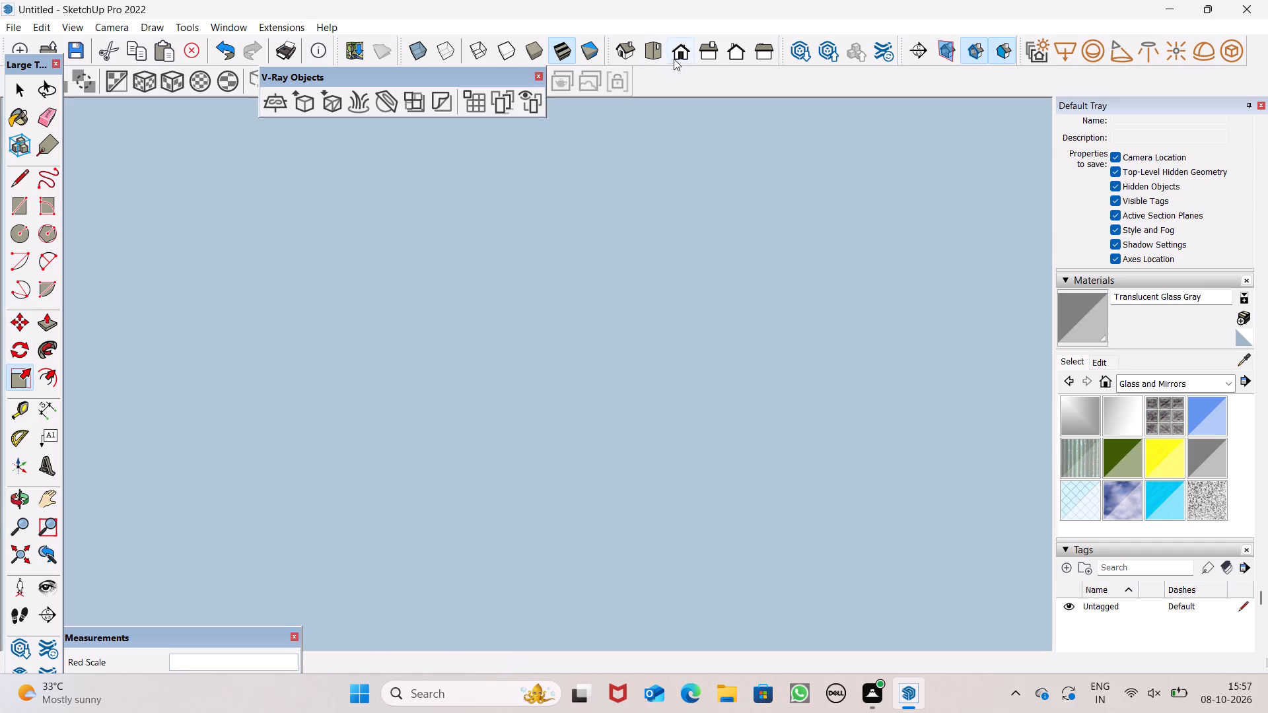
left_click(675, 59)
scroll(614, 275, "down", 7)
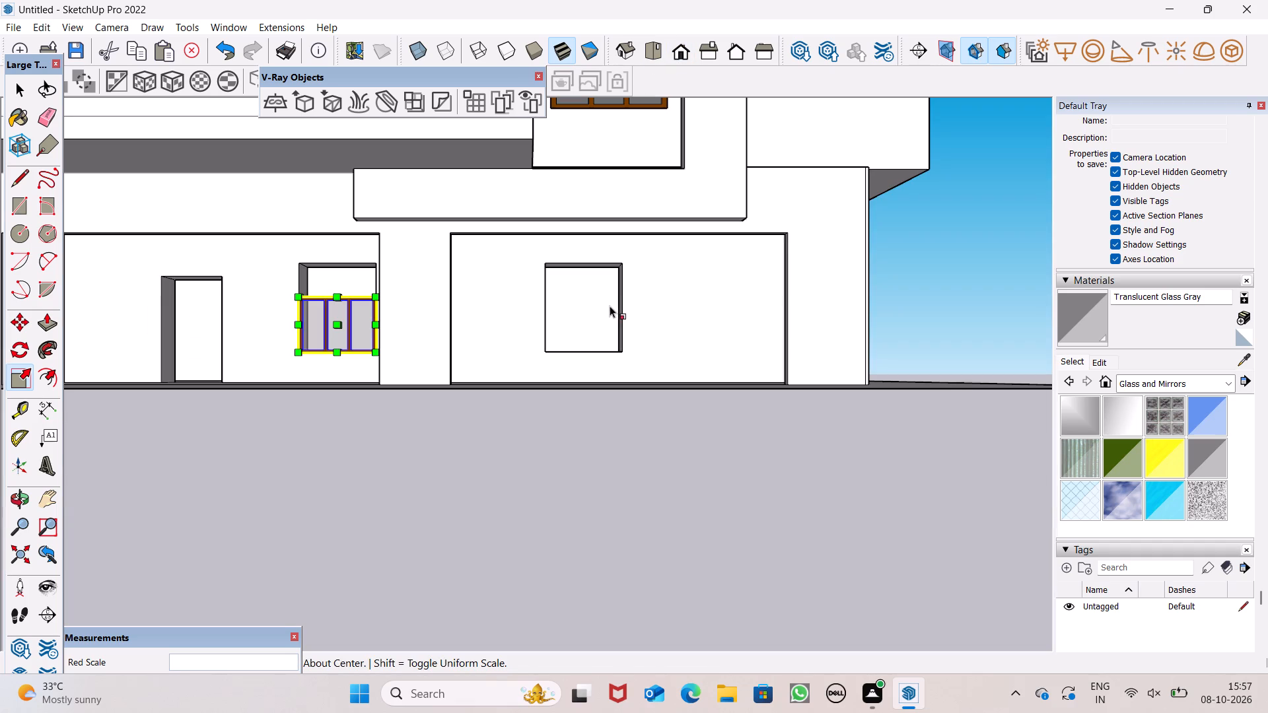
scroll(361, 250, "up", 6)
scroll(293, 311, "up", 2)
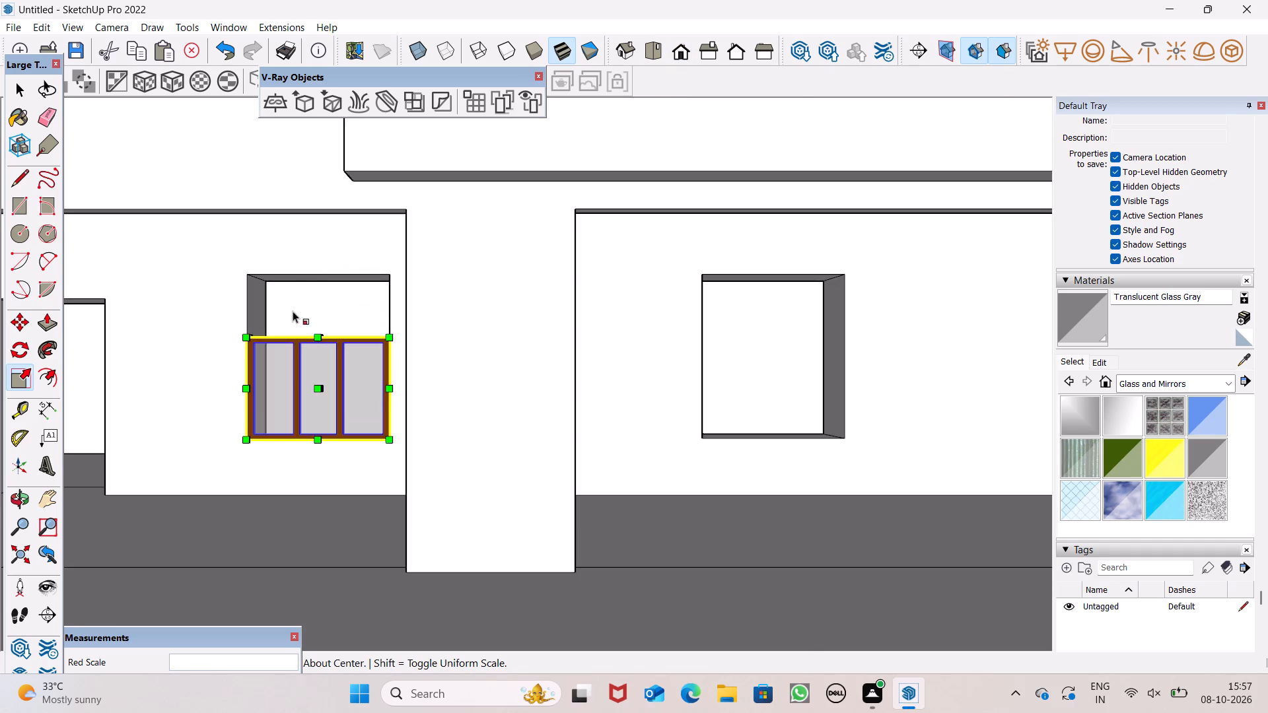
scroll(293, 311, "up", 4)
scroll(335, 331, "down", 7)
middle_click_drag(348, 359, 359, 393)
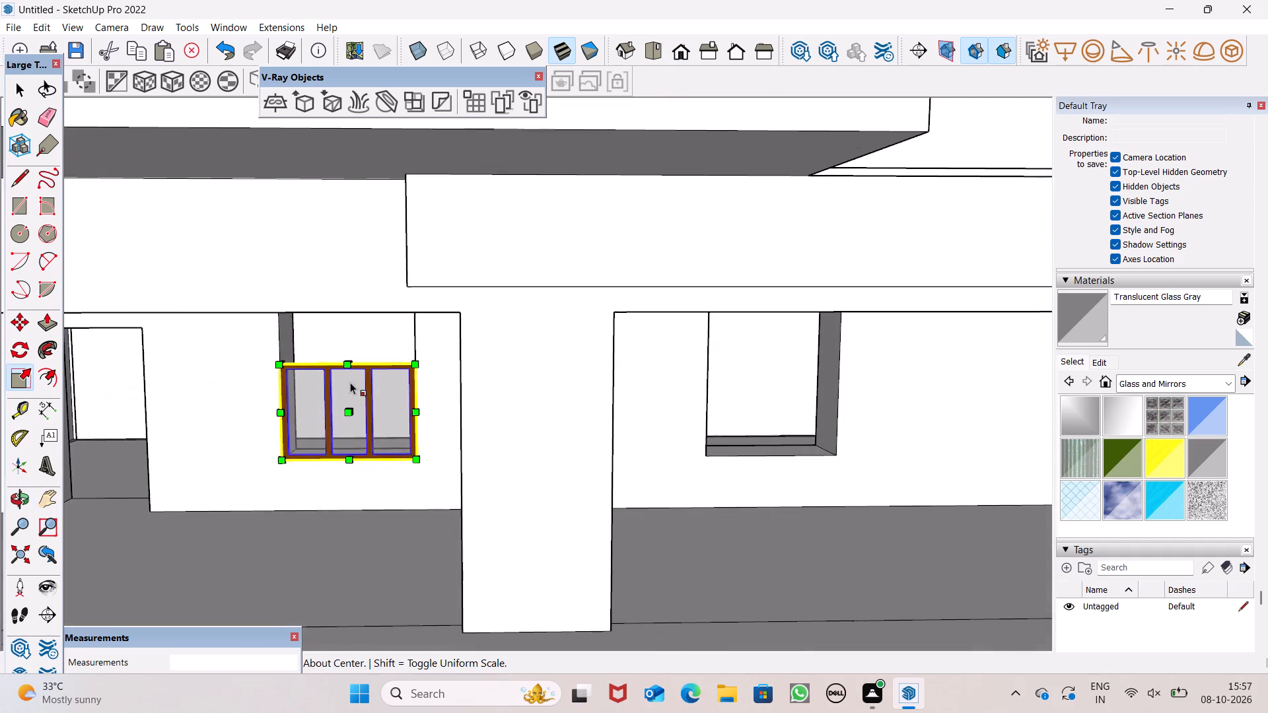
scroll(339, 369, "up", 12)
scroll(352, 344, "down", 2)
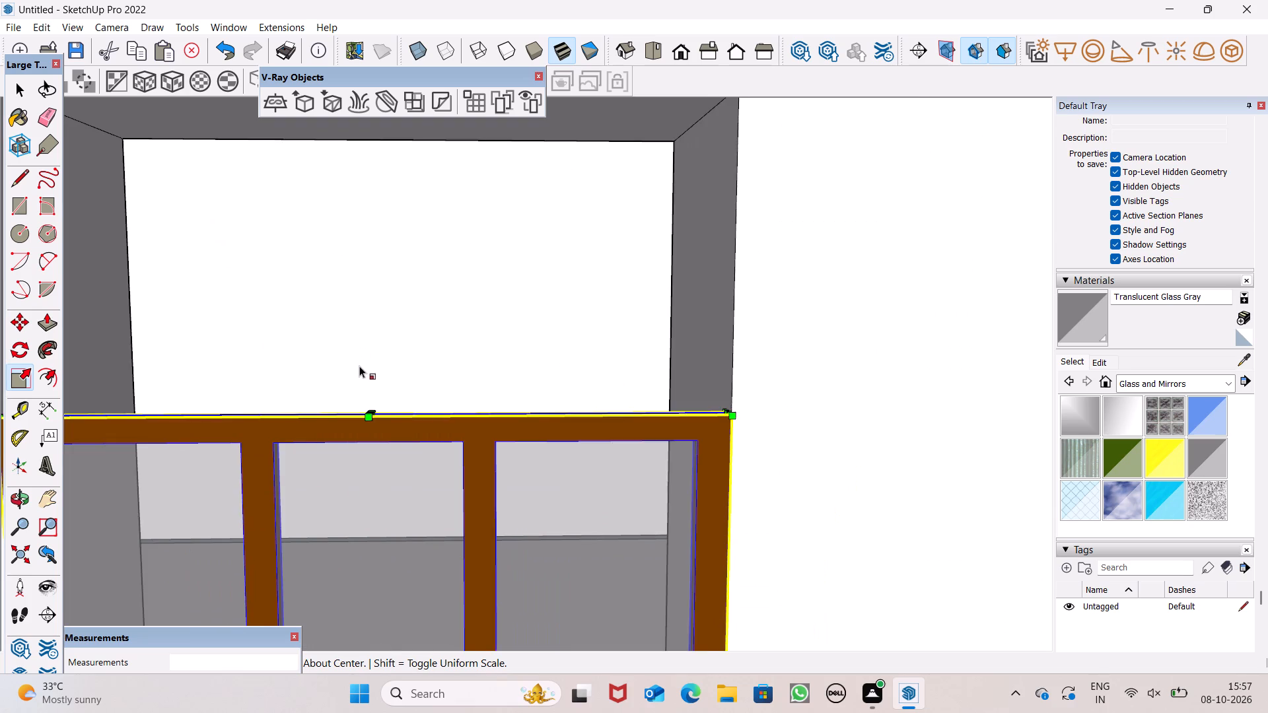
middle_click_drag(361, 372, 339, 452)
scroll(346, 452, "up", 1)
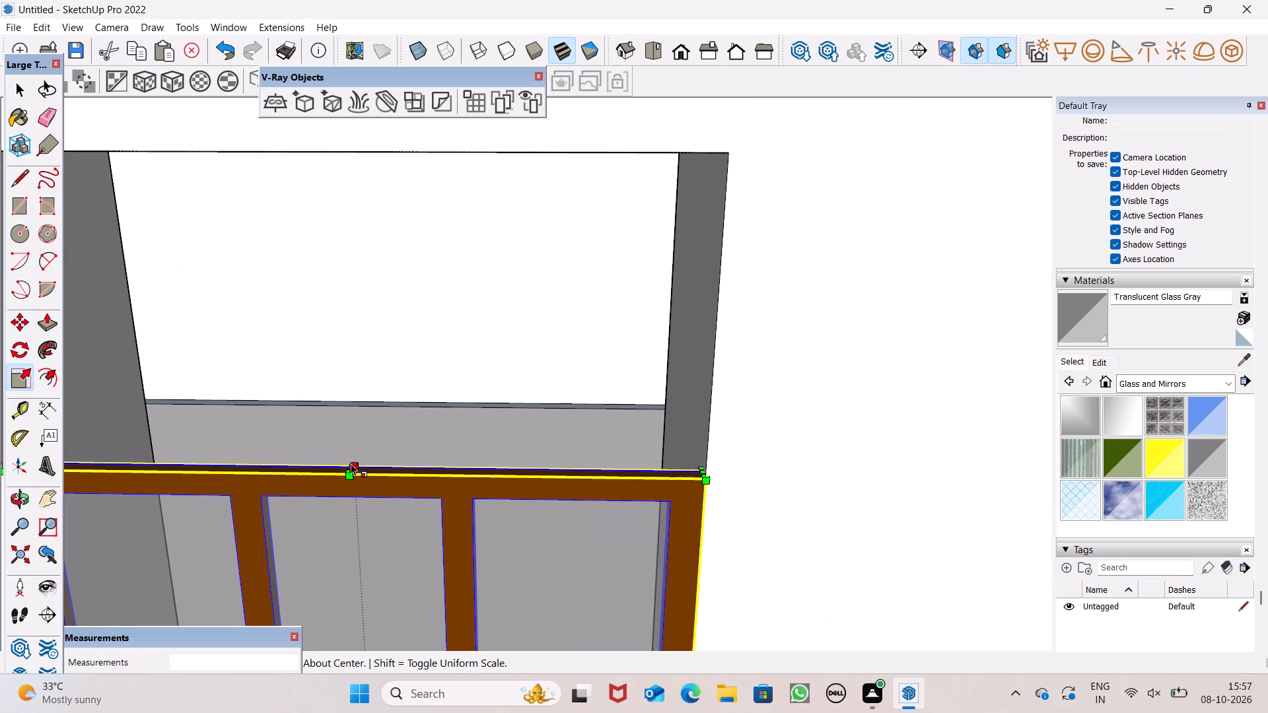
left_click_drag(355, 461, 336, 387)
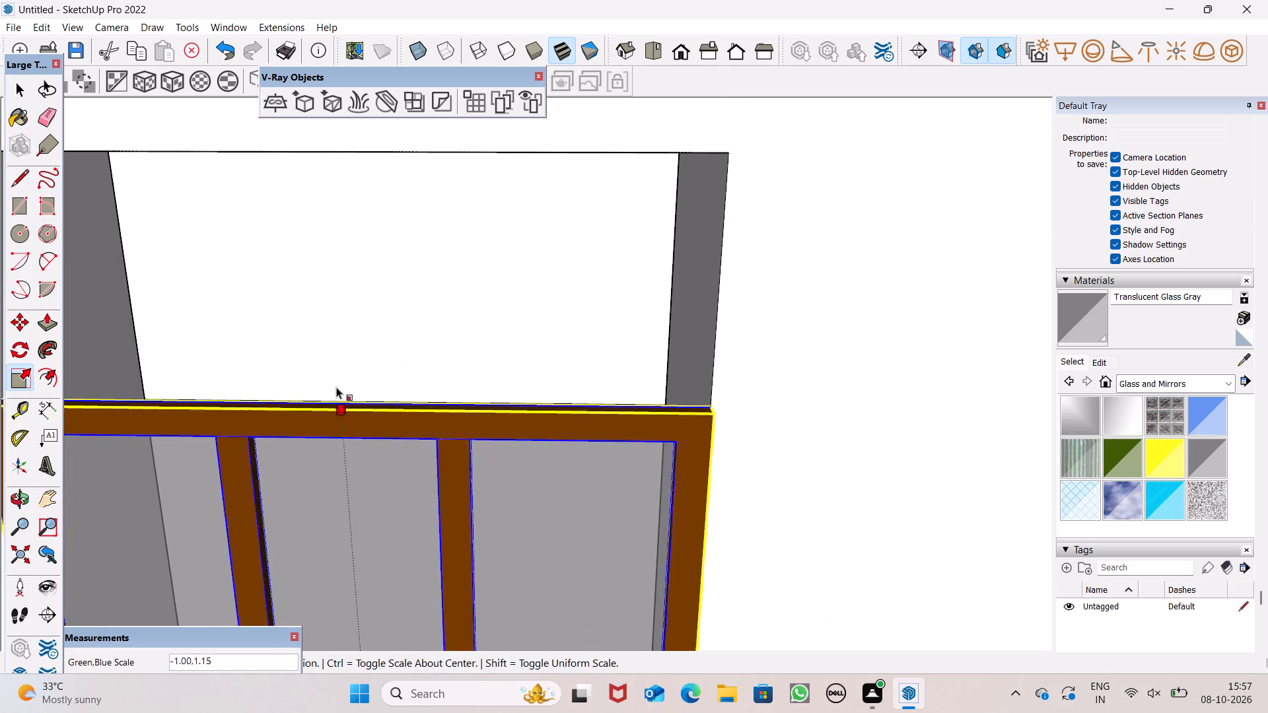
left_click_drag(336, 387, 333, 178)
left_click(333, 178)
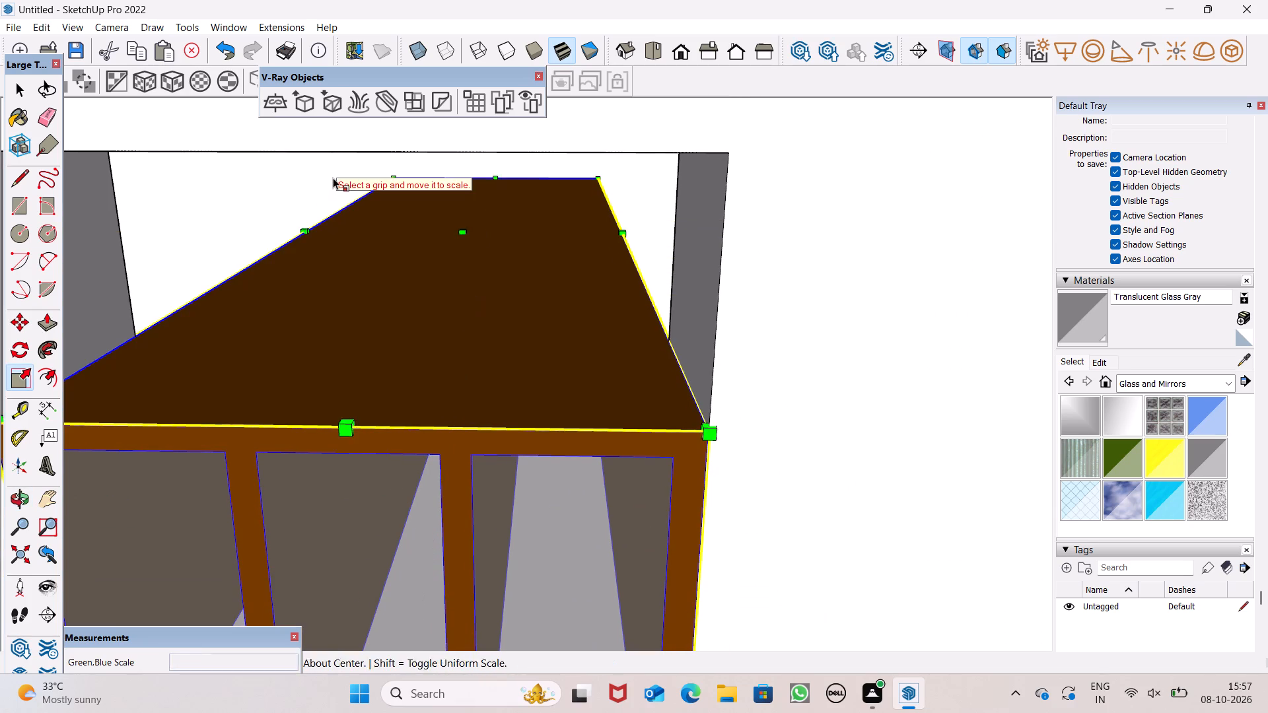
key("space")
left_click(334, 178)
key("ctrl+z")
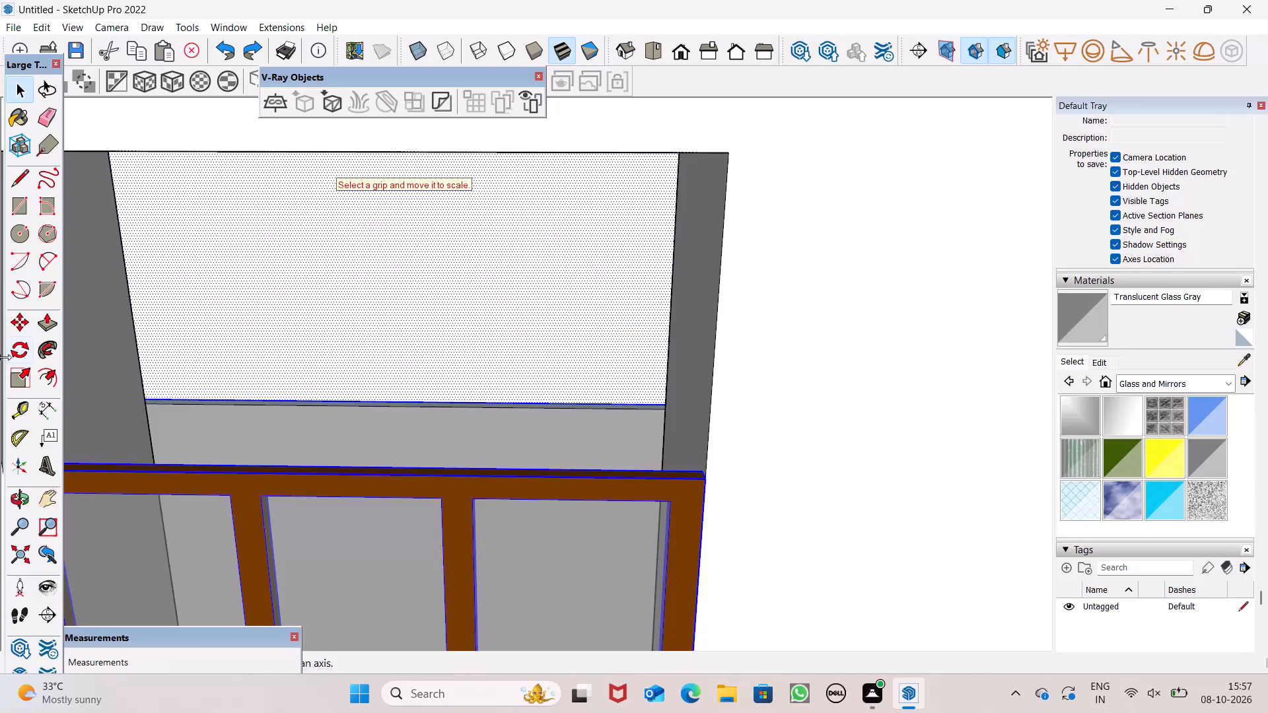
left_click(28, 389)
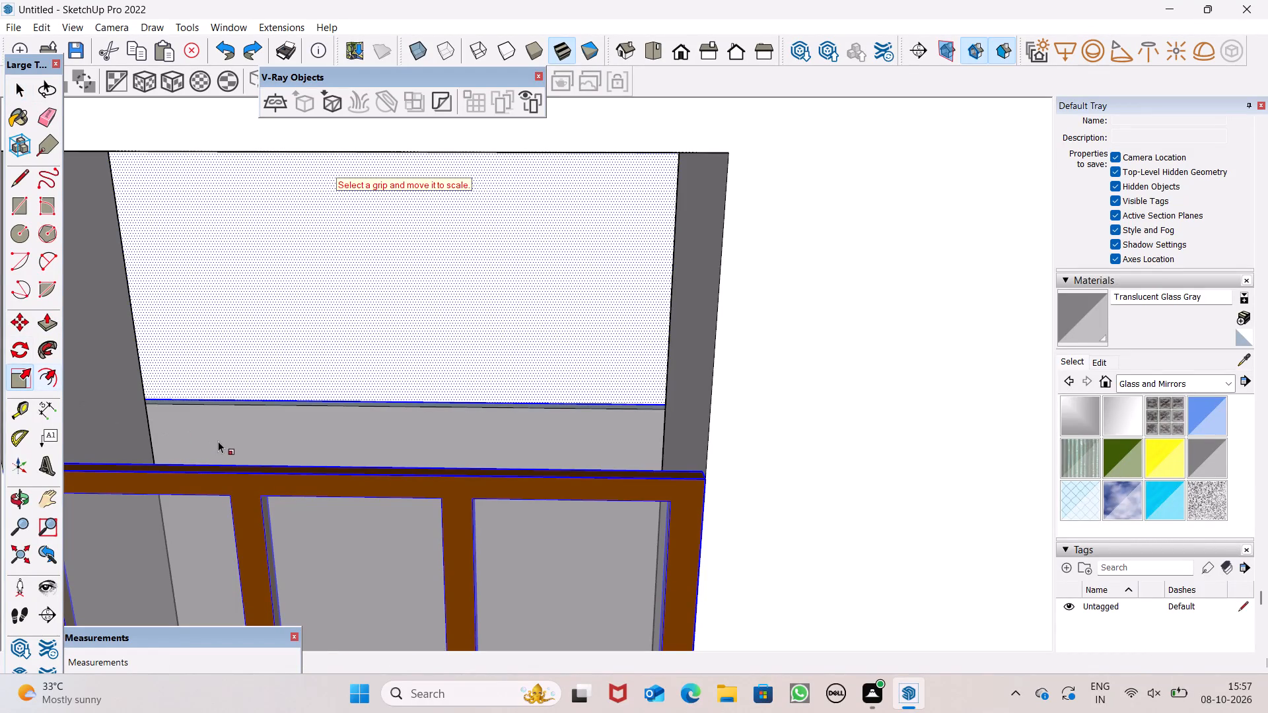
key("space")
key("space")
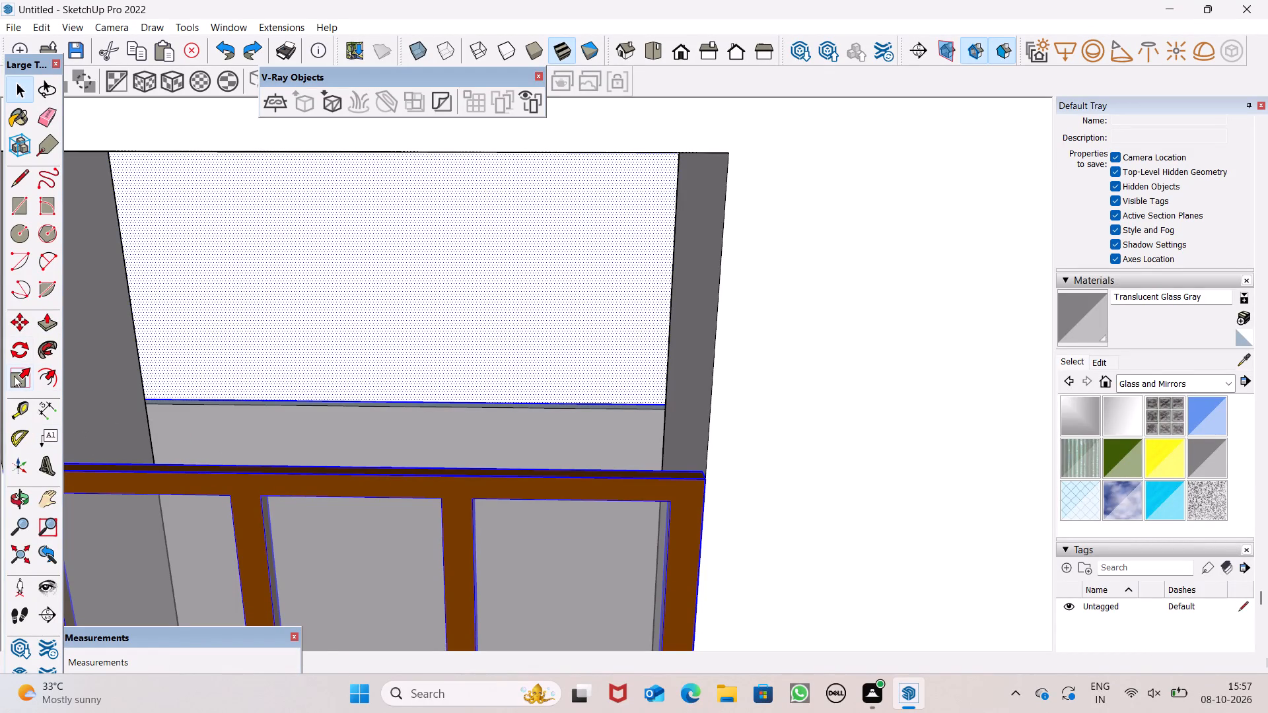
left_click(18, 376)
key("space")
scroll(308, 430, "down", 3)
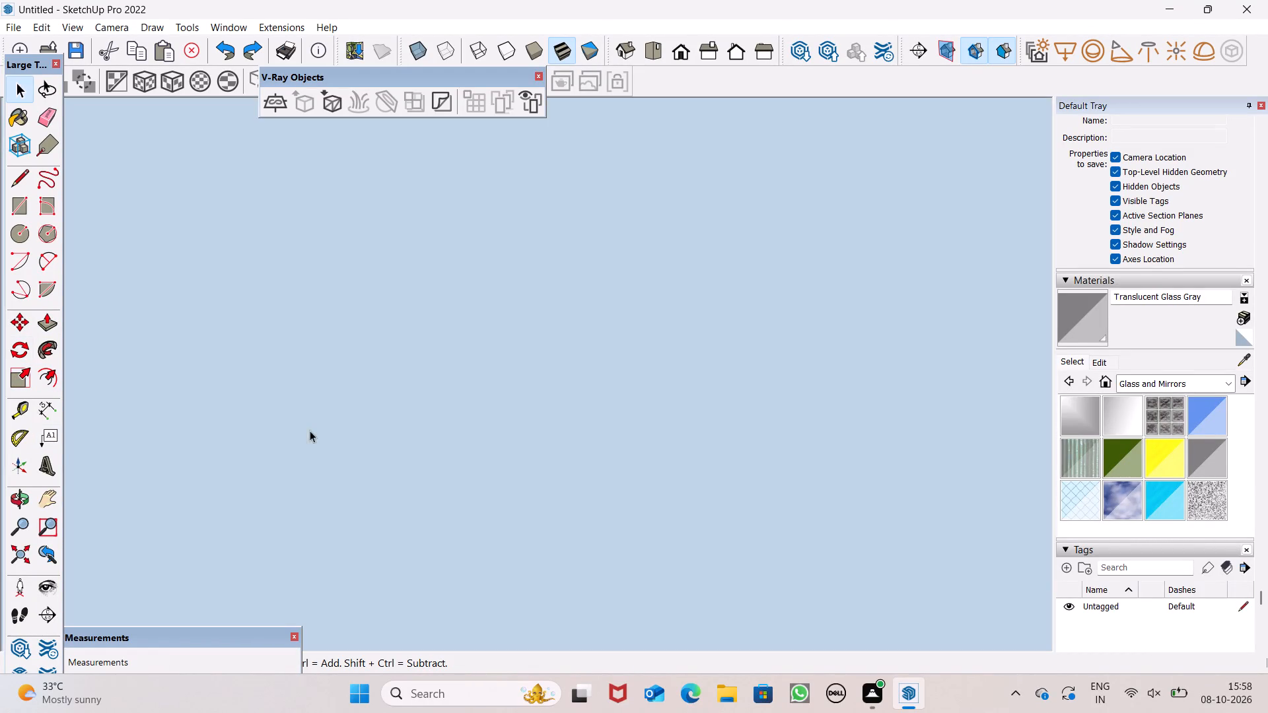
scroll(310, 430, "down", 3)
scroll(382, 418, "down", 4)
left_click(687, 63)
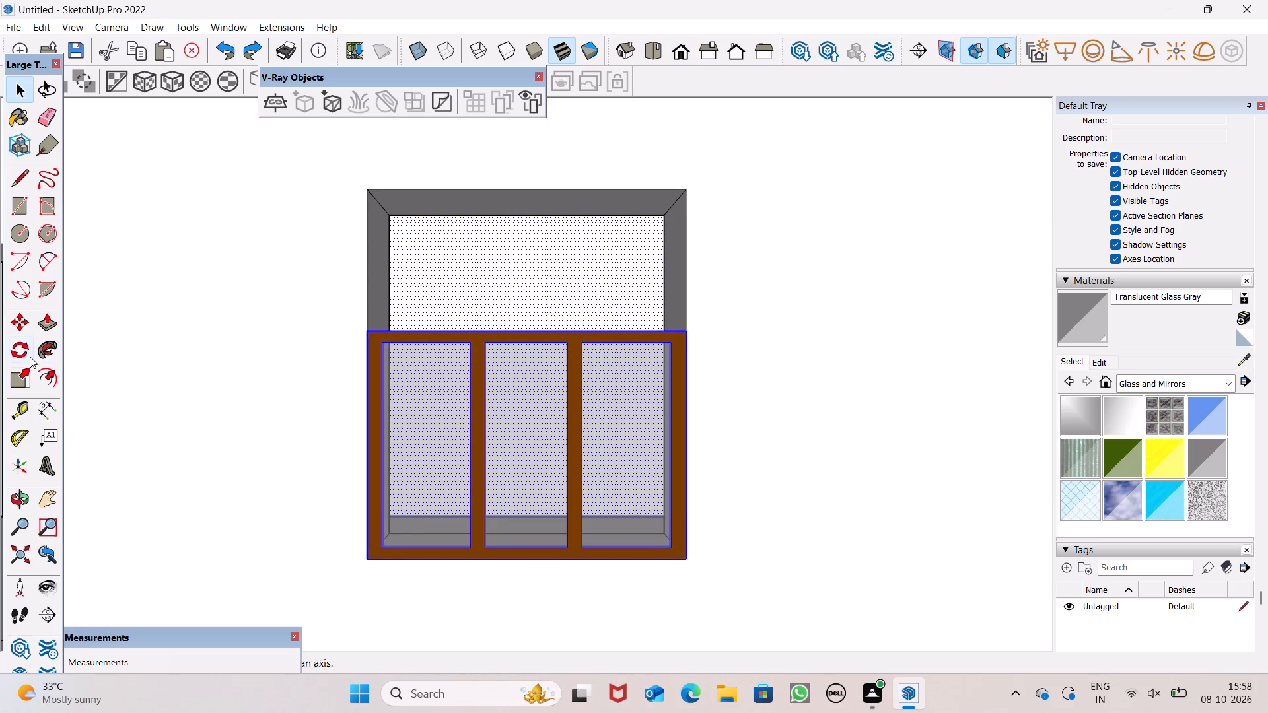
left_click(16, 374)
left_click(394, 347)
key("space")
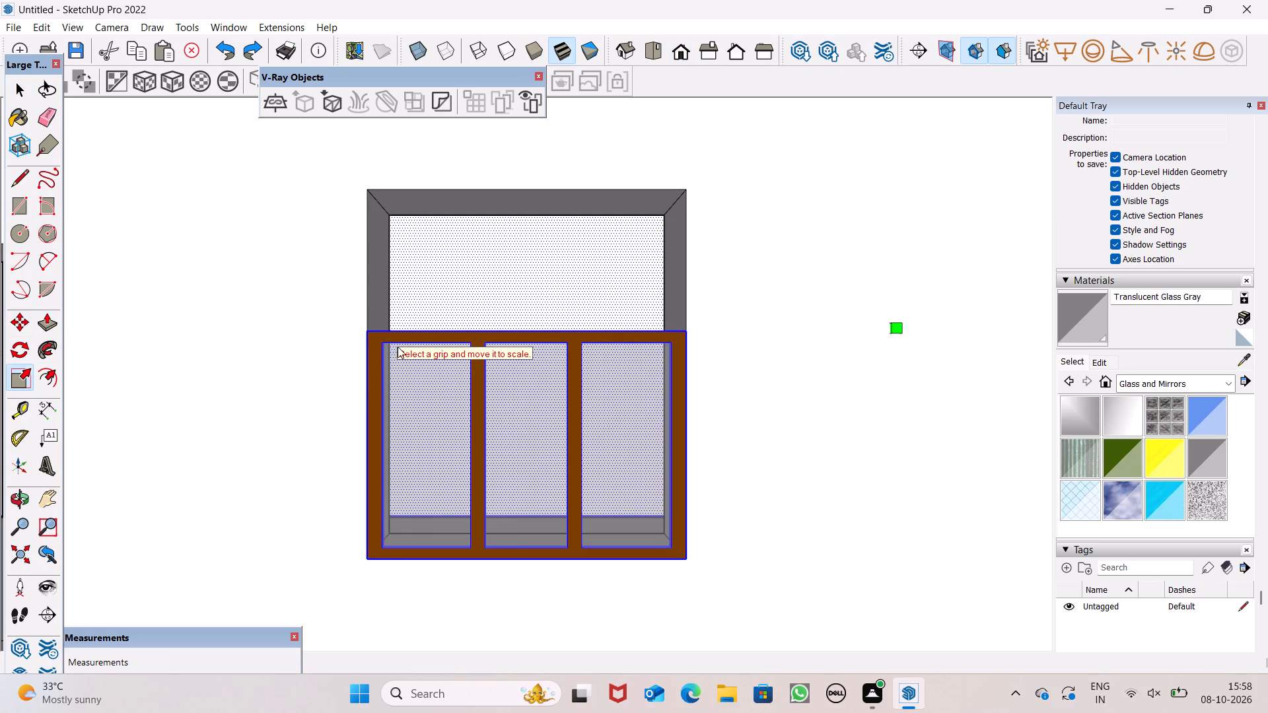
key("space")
Scale only the ground-floor window taller in the blue direction by about 1.60, towards the top of its opening.
left_click(332, 342)
left_click(390, 351)
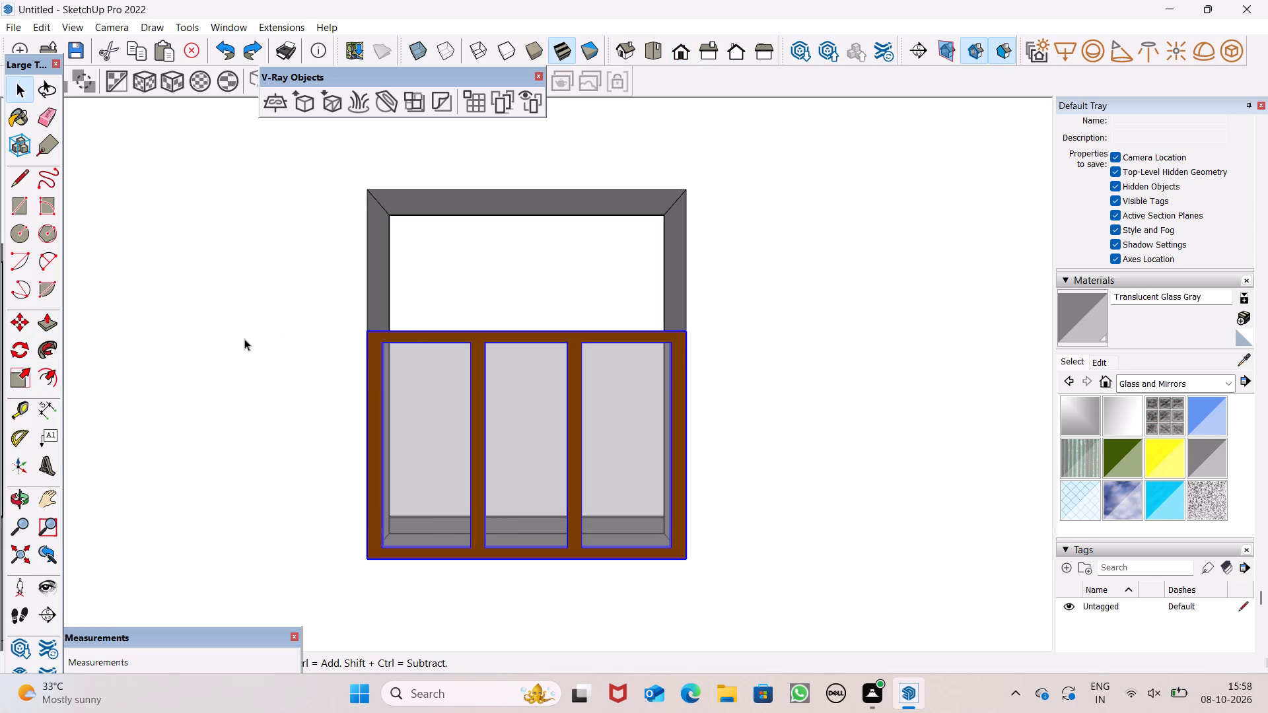
left_click(25, 380)
middle_click_drag(448, 346, 476, 446)
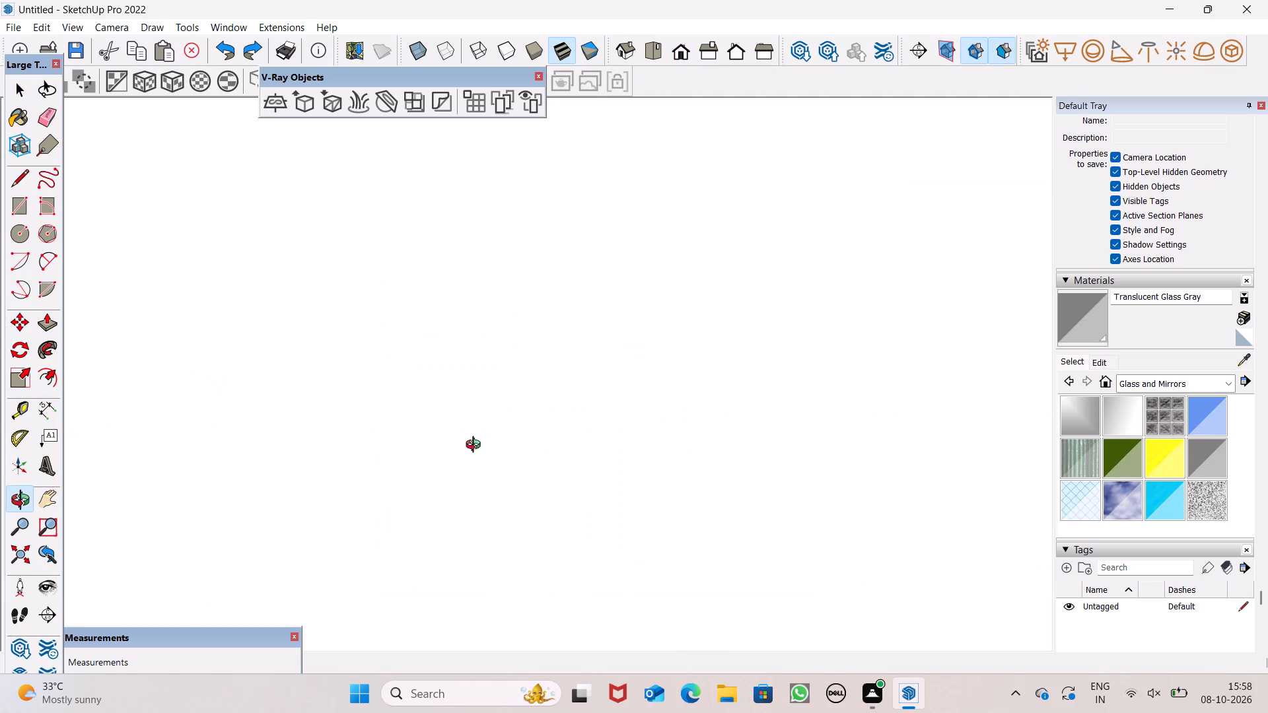
middle_click_drag(476, 446, 525, 374)
scroll(461, 335, "up", 5)
middle_click_drag(486, 389, 533, 431)
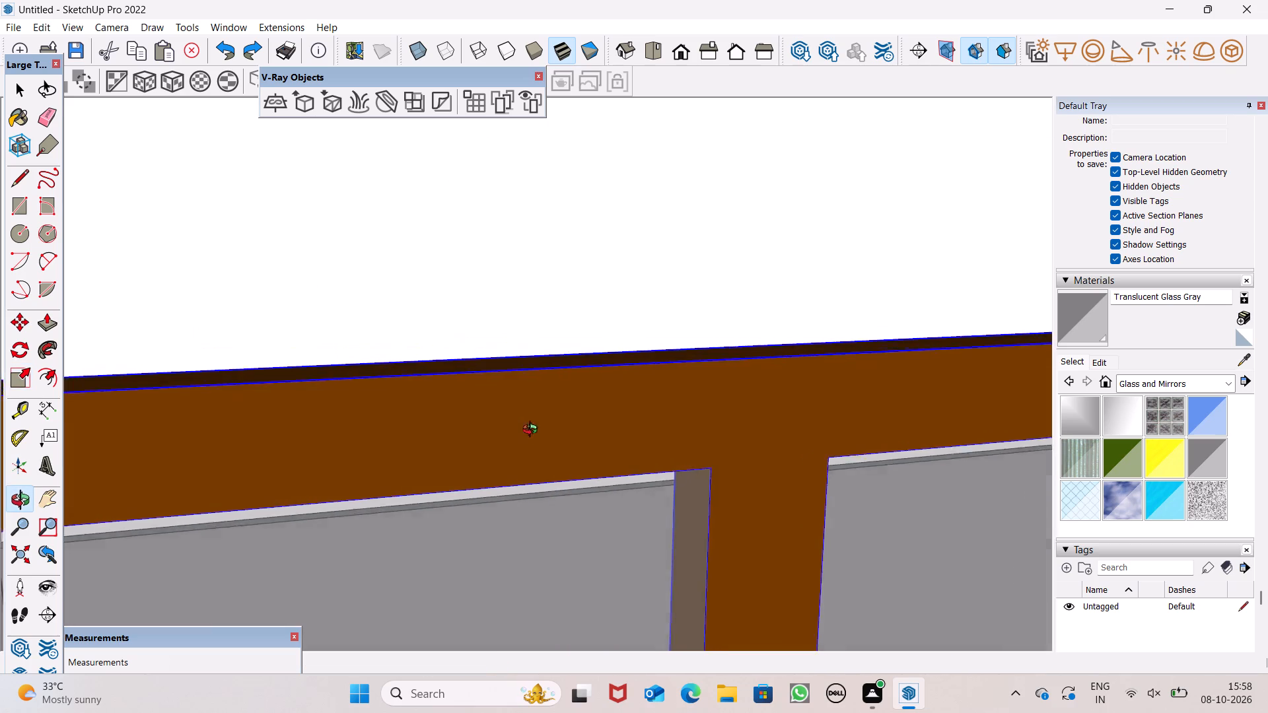
middle_click_drag(533, 431, 695, 489)
scroll(606, 417, "down", 7)
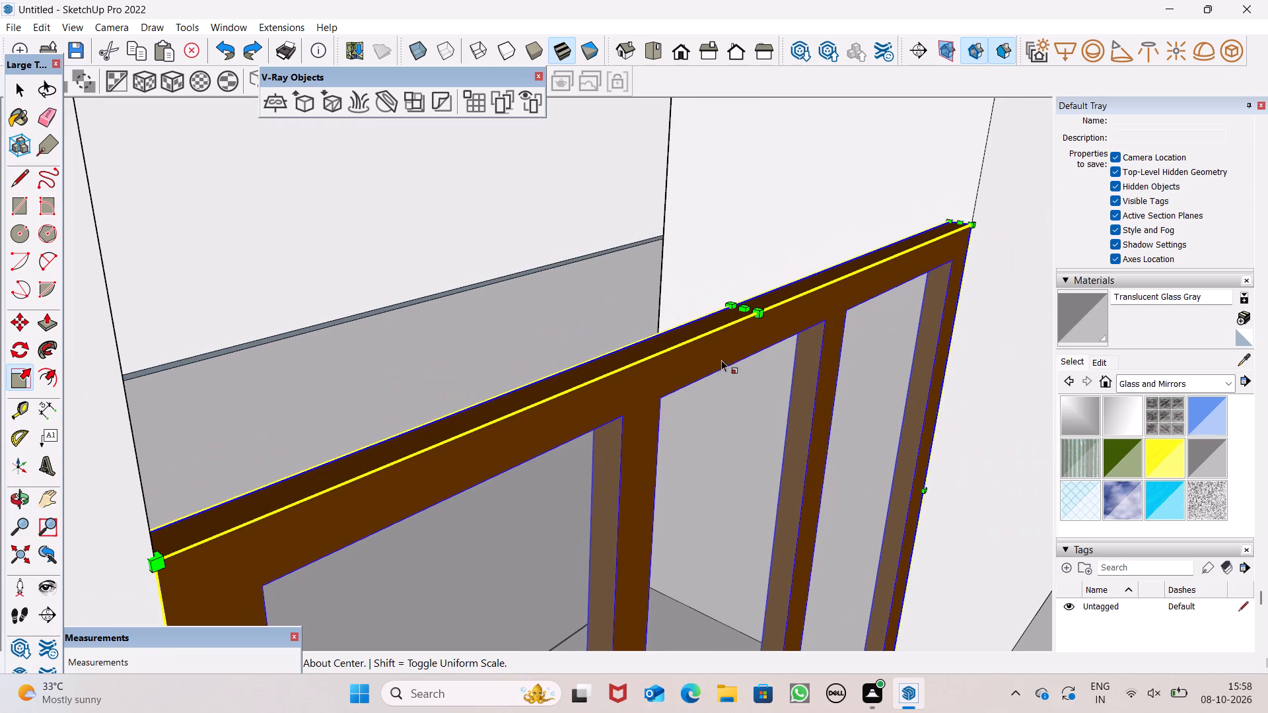
scroll(632, 370, "down", 9)
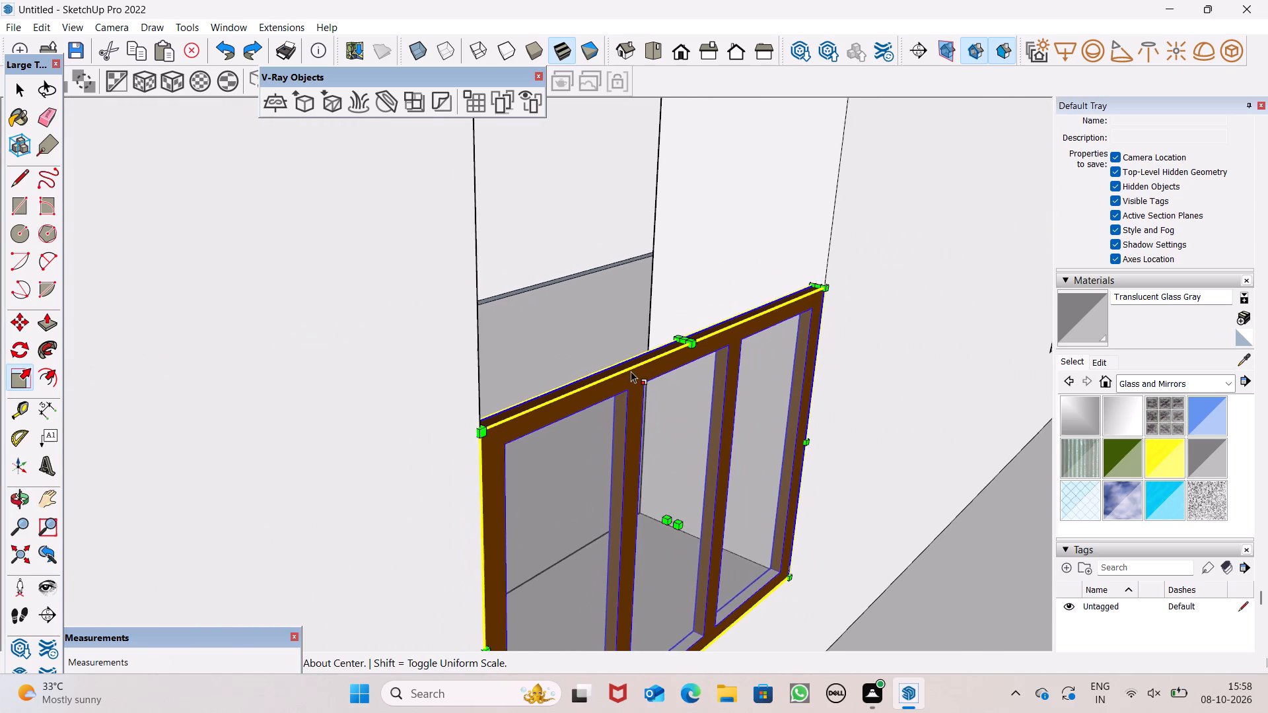
scroll(631, 371, "down", 3)
left_click_drag(668, 342, 669, 341)
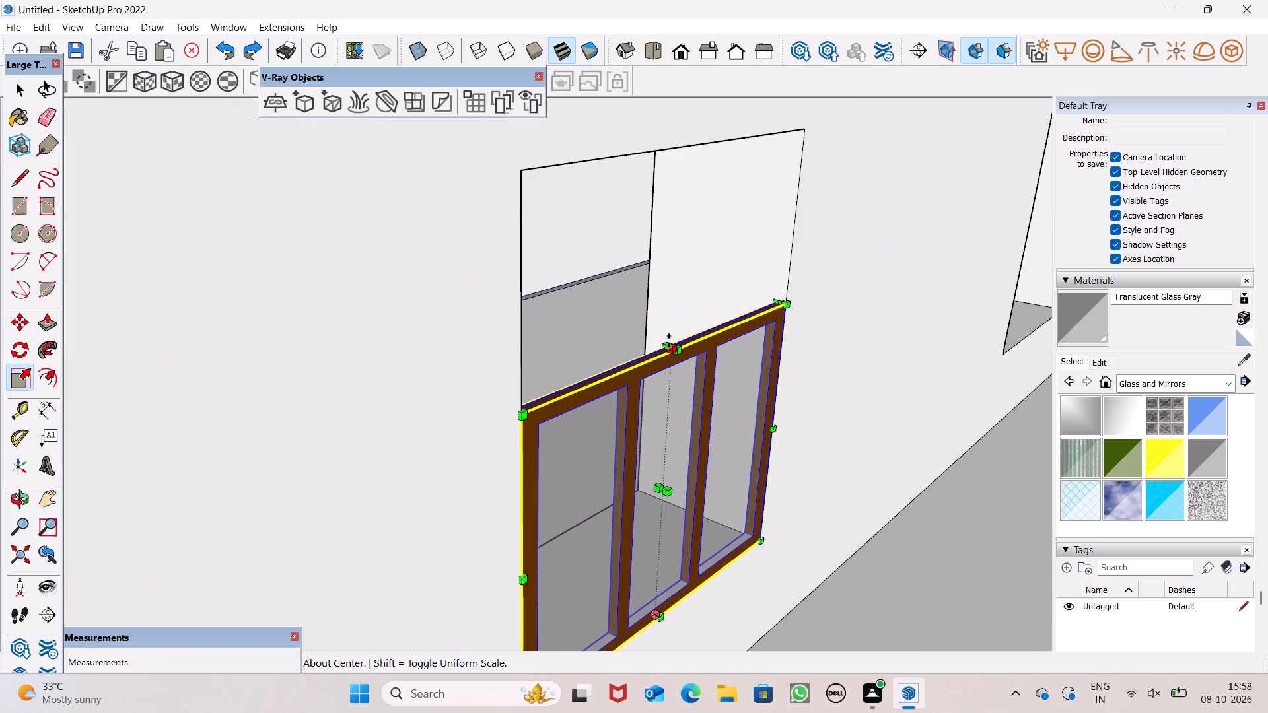
left_click_drag(669, 341, 639, 158)
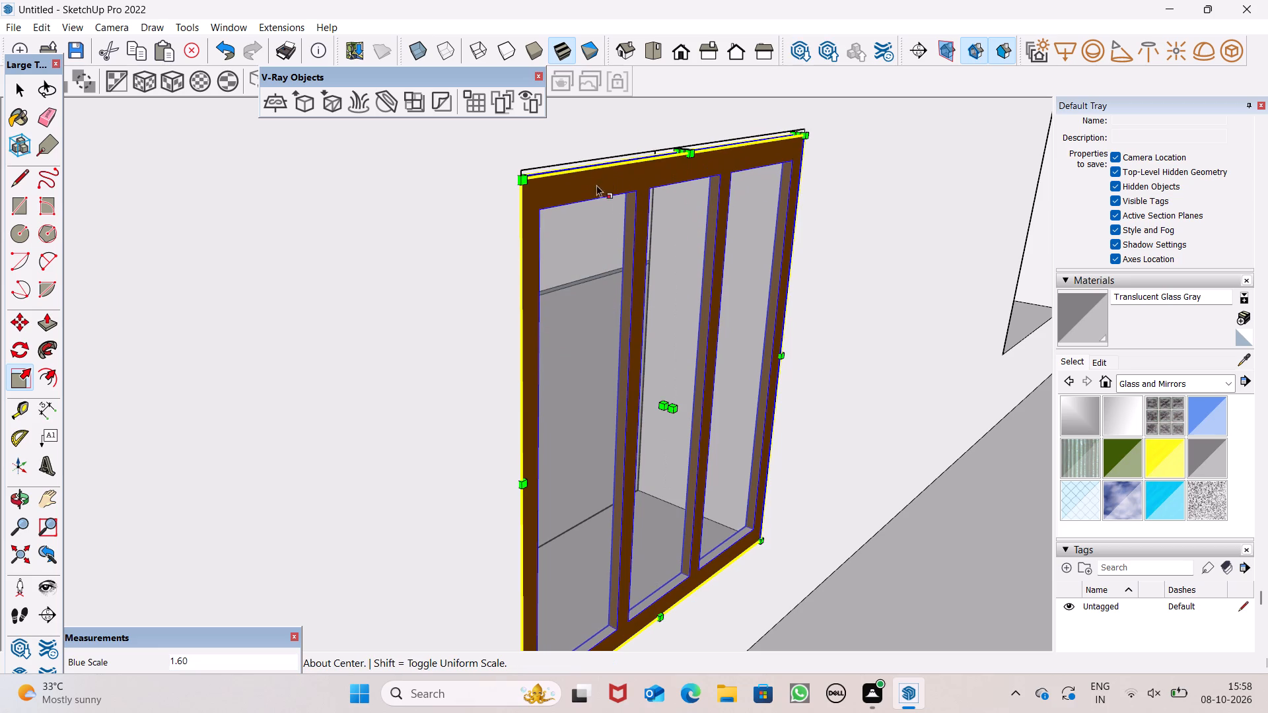
Scale the ground-floor window slightly taller in the blue direction until its top meets the opening's upper edge.
scroll(689, 133, "up", 9)
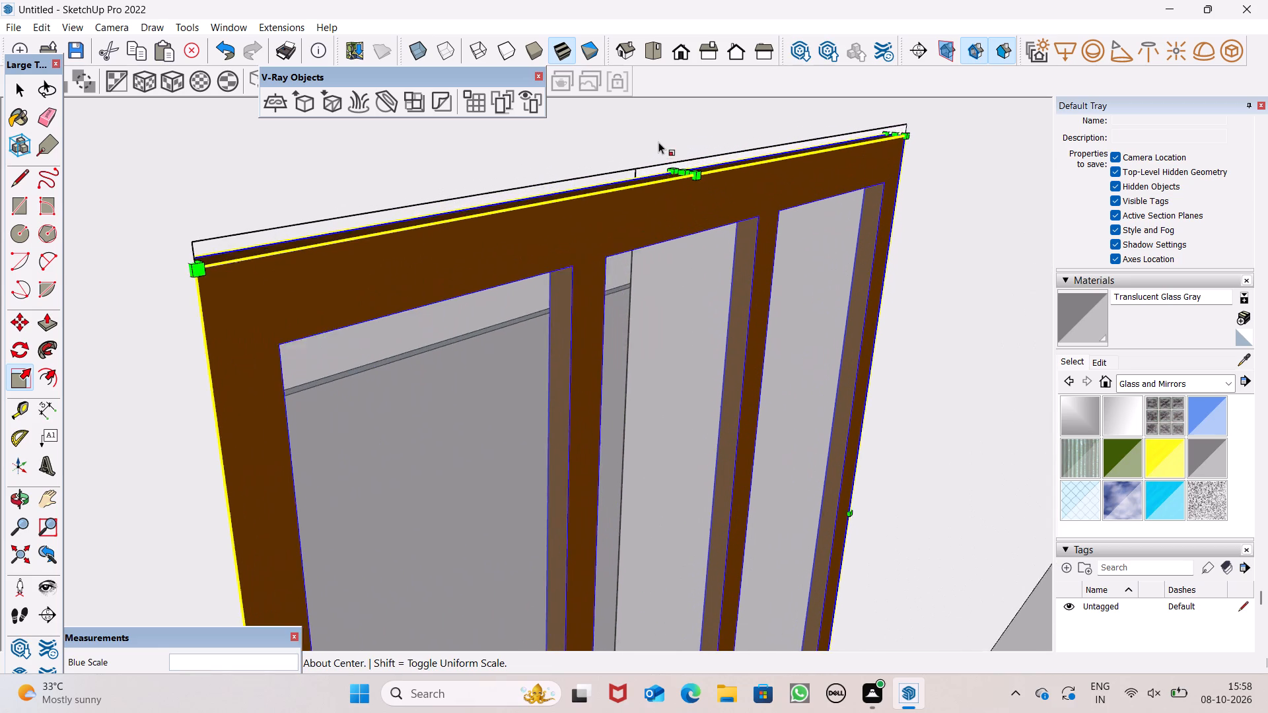
scroll(658, 142, "up", 3)
left_click_drag(689, 182, 683, 171)
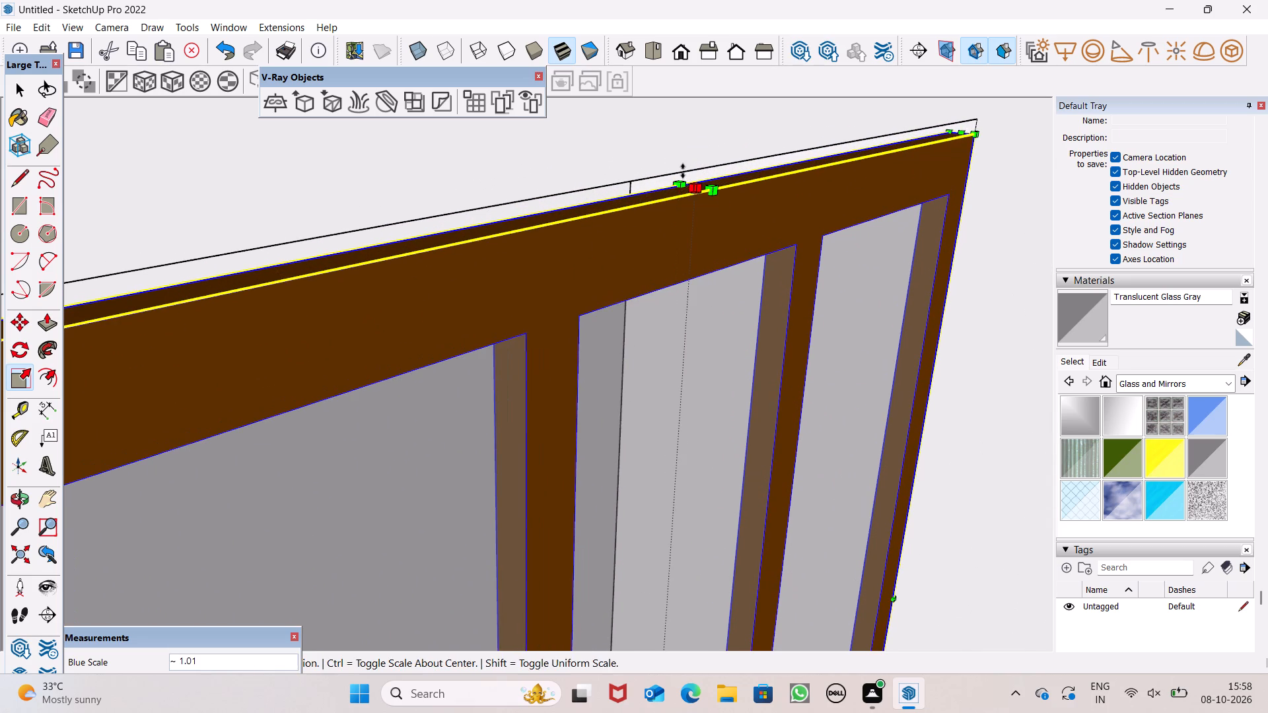
left_click_drag(683, 171, 683, 168)
key("space")
key("space")
Copy the fitted ground-floor window by its lower corner onto the matching lower corner of the empty opening beyond the column, and clear the selection.
scroll(584, 219, "down", 2)
scroll(490, 244, "up", 1)
scroll(488, 245, "down", 3)
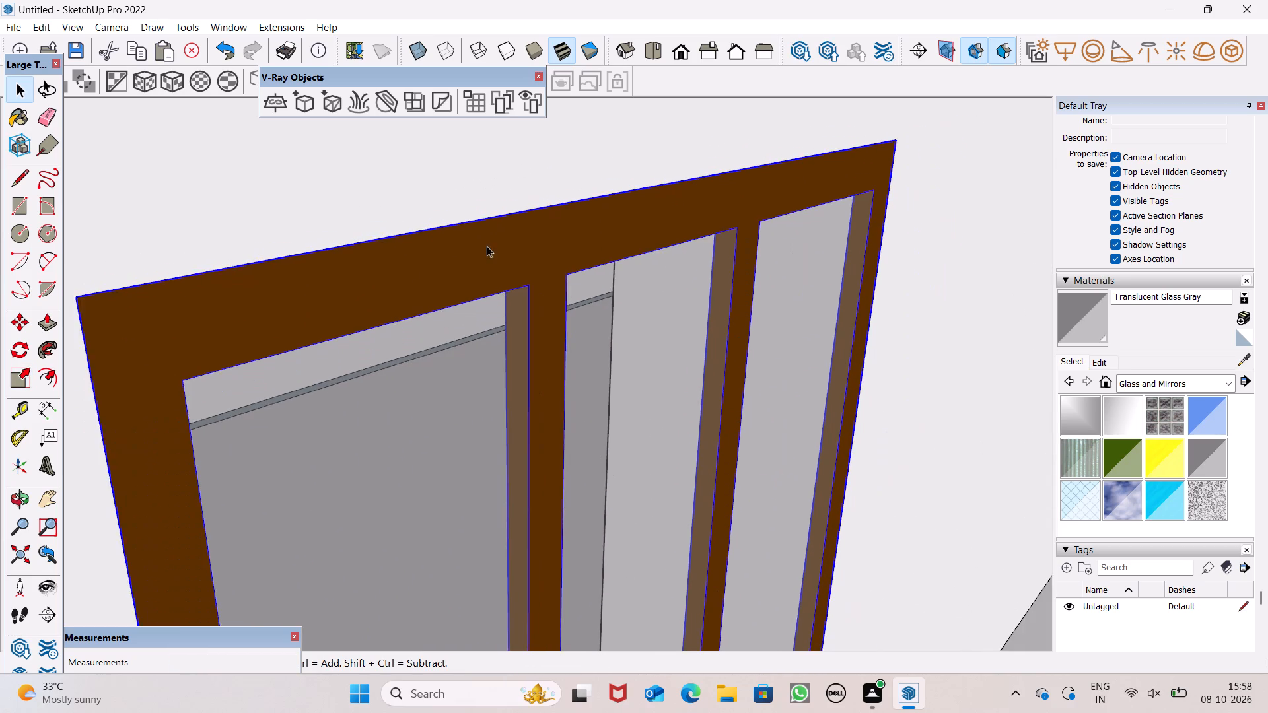
scroll(487, 246, "down", 2)
scroll(478, 285, "up", 1)
scroll(478, 285, "down", 14)
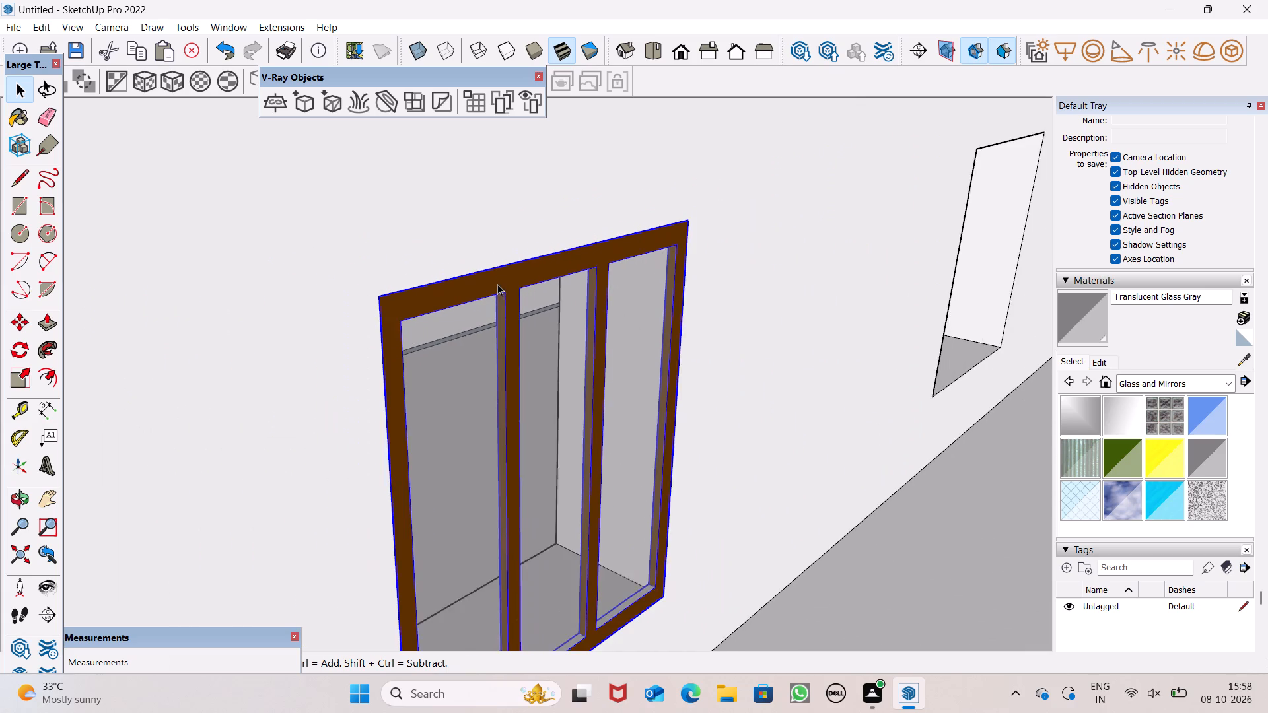
scroll(497, 284, "down", 11)
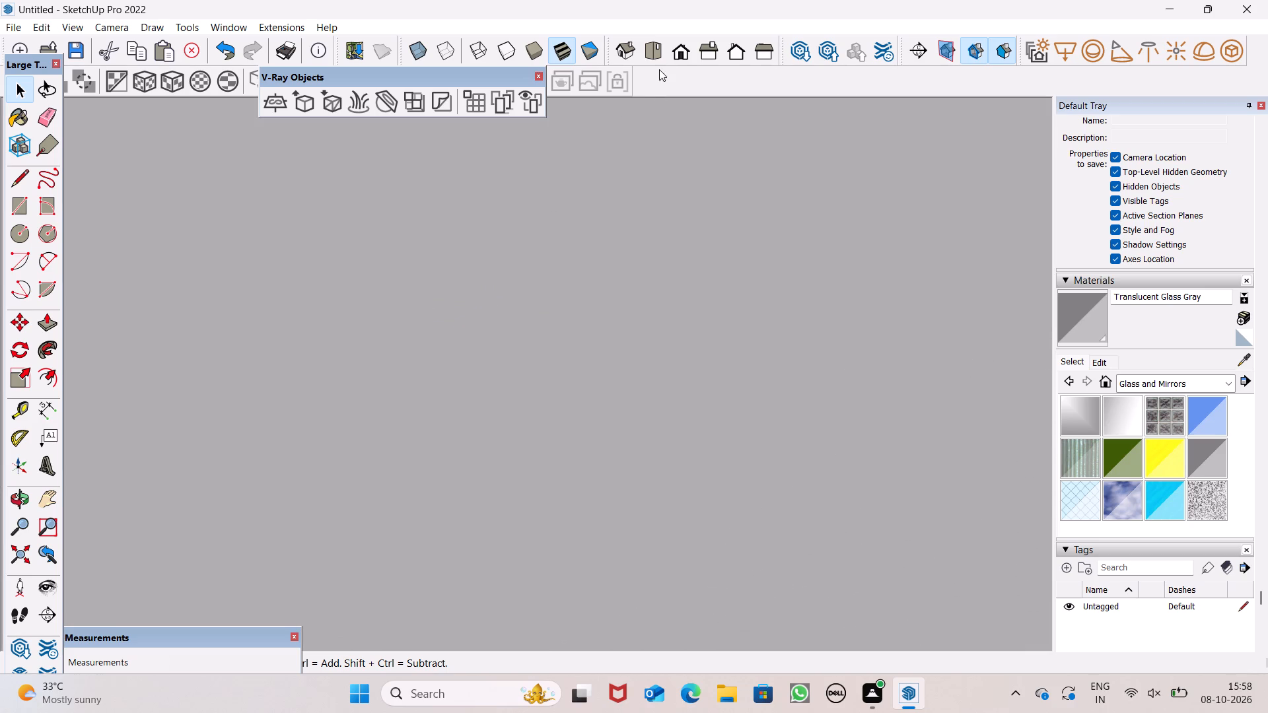
left_click(674, 59)
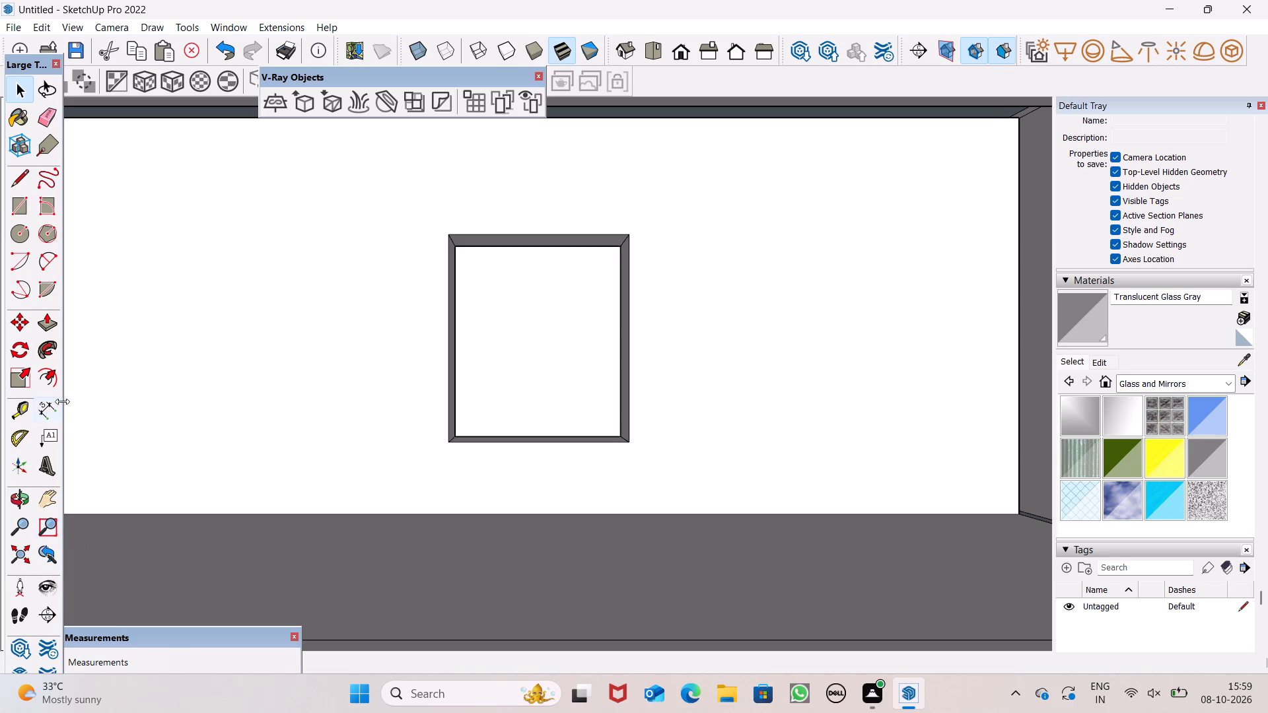
scroll(310, 473, "down", 7)
middle_click_drag(295, 485, 295, 531)
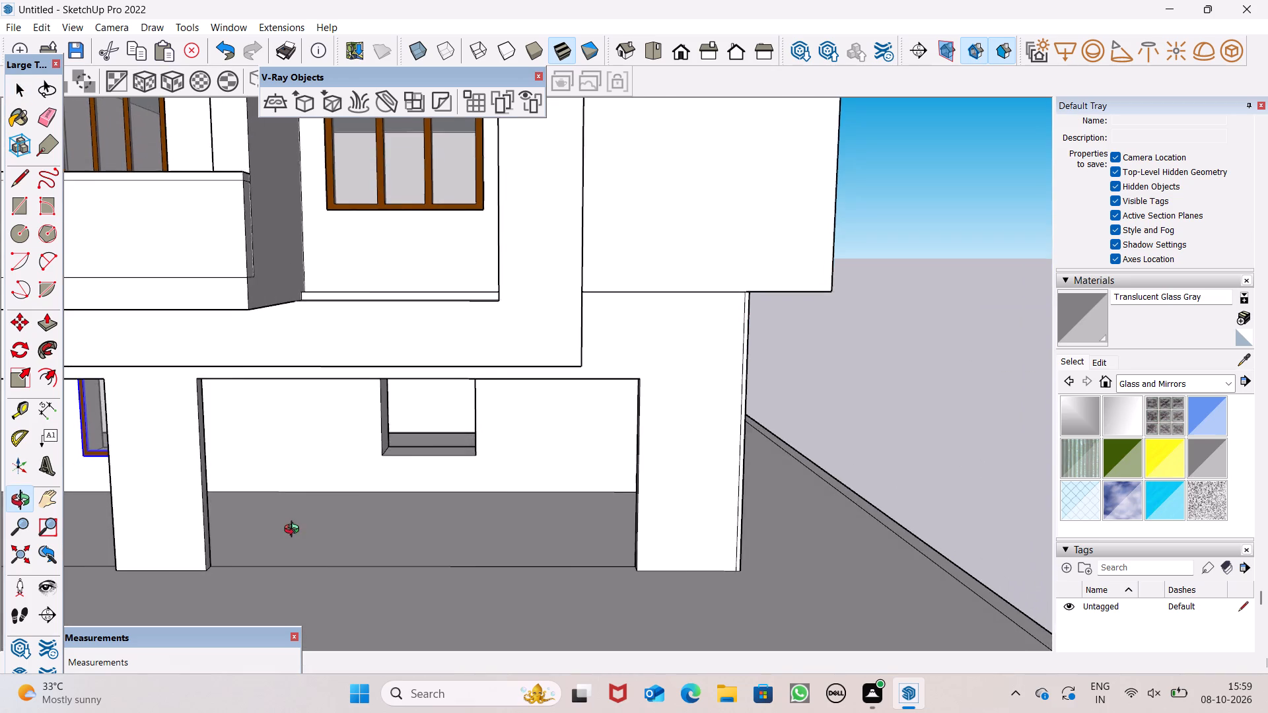
middle_click_drag(295, 531, 214, 508)
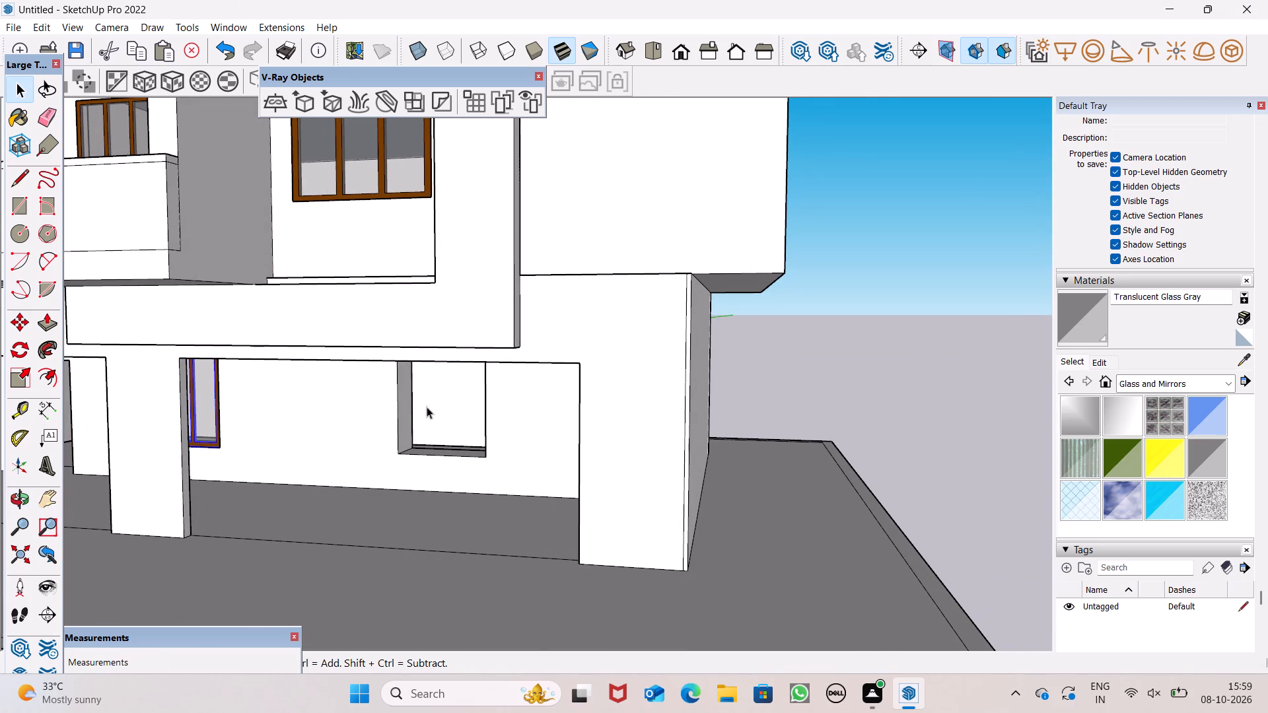
scroll(529, 392, "up", 4)
scroll(530, 391, "down", 3)
key("m")
key("Return")
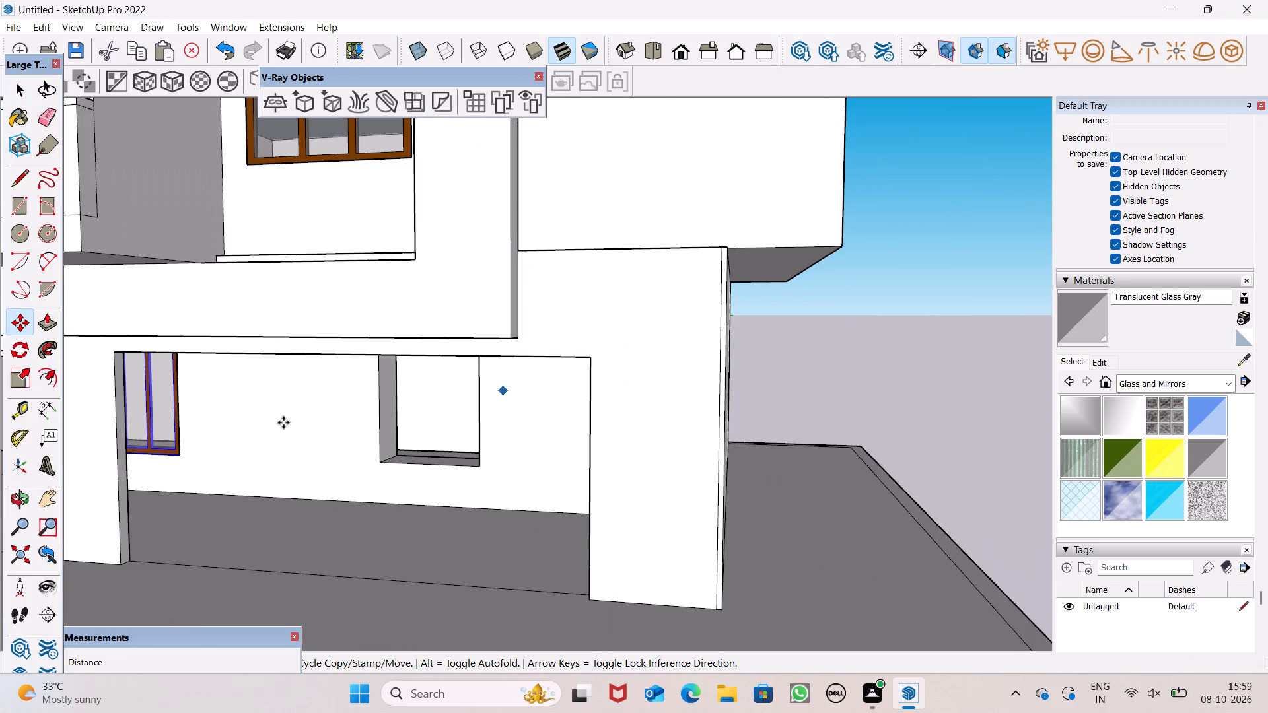
left_click_drag(180, 453, 463, 483)
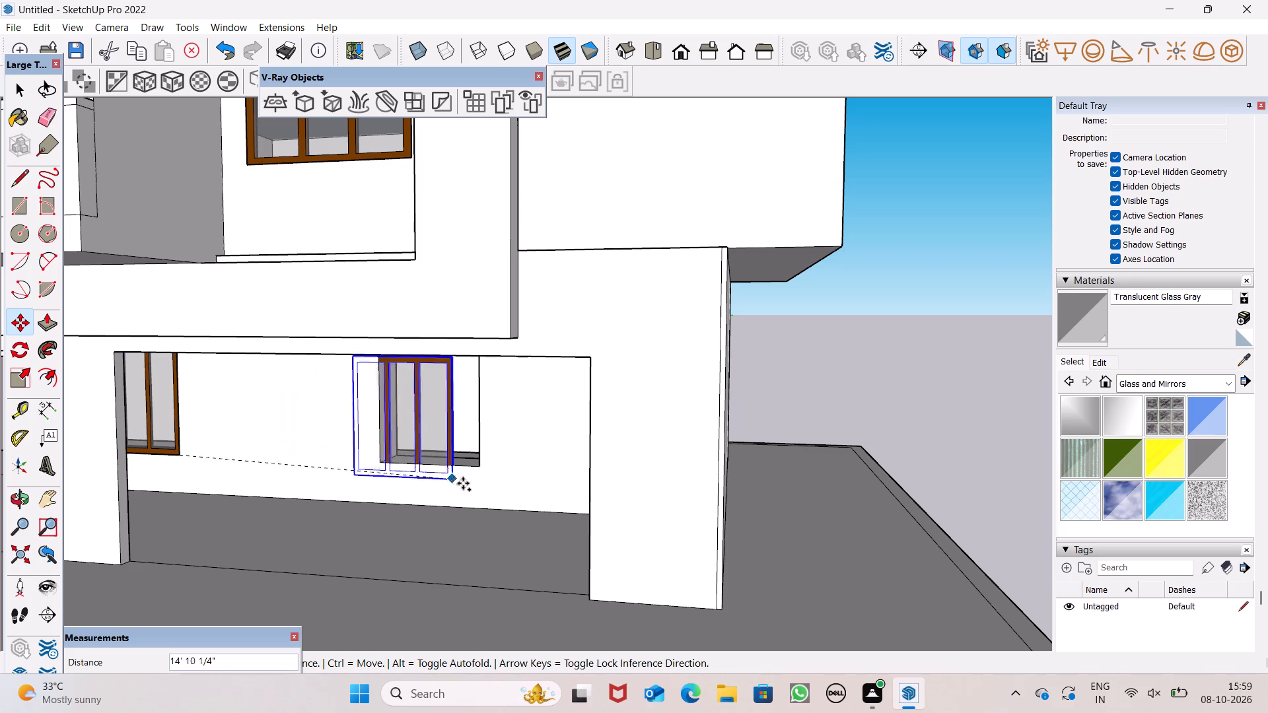
left_click_drag(463, 483, 477, 468)
key("space")
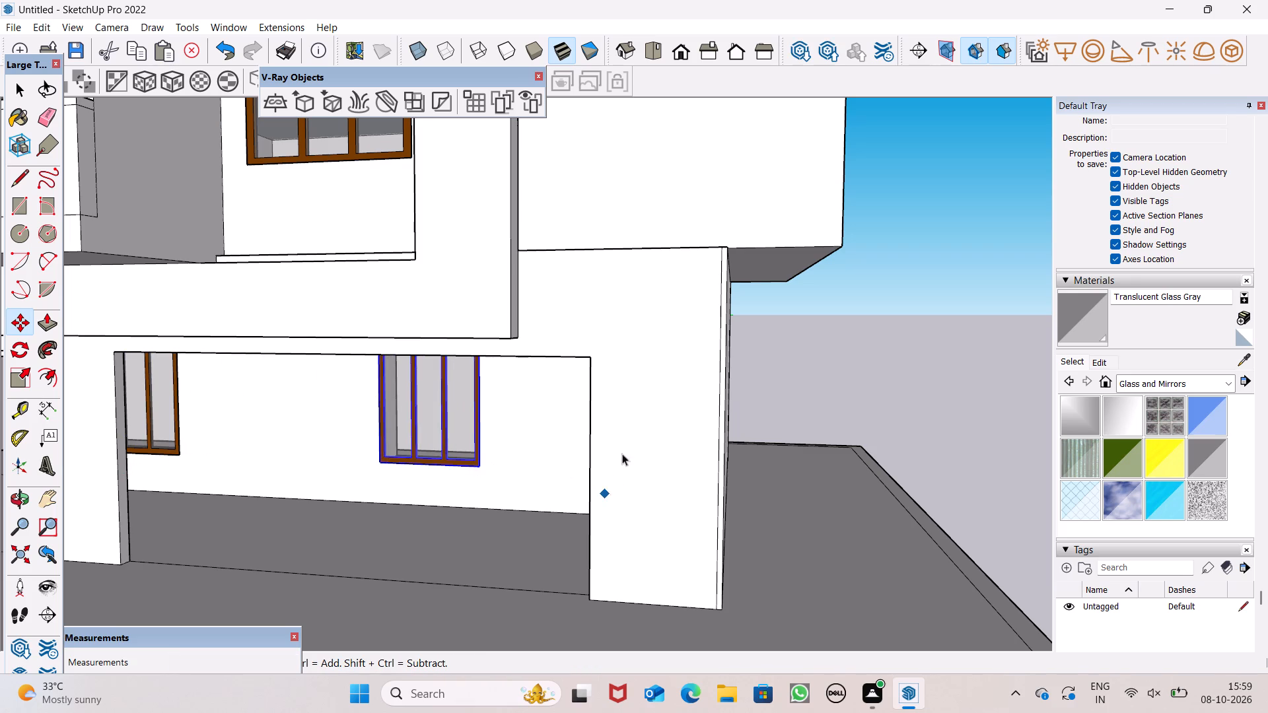
left_click(929, 323)
key("space")
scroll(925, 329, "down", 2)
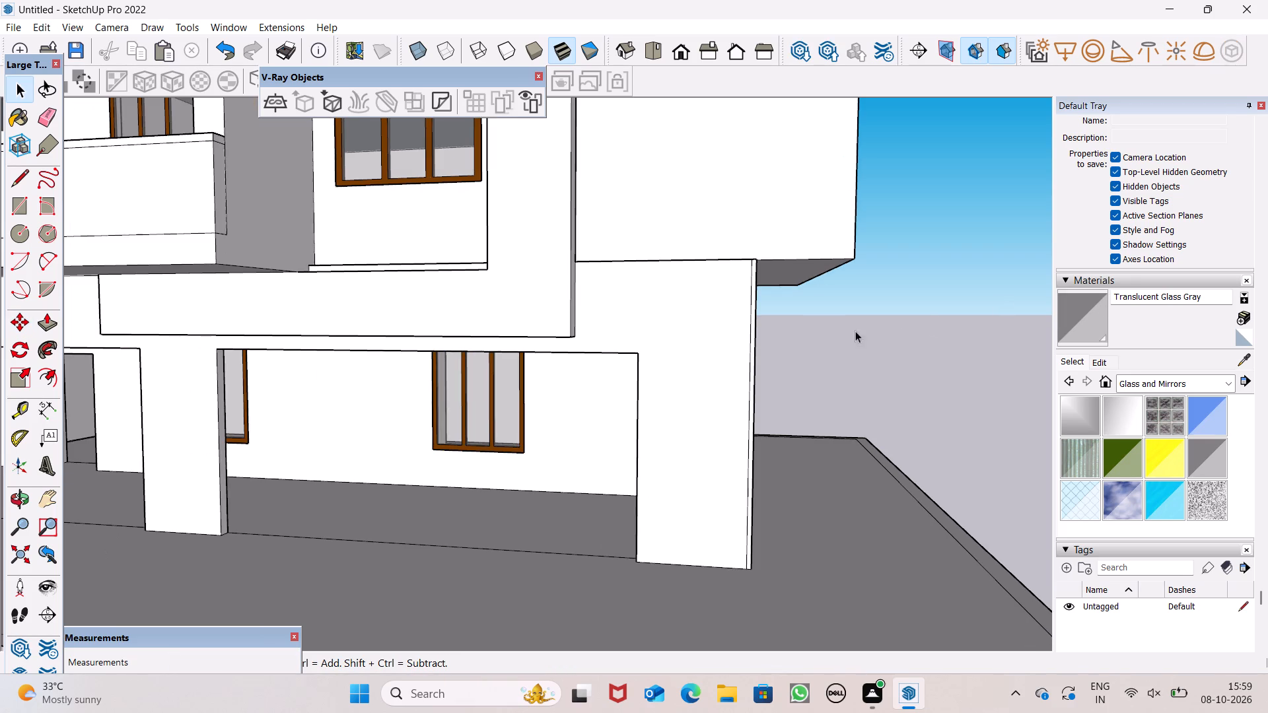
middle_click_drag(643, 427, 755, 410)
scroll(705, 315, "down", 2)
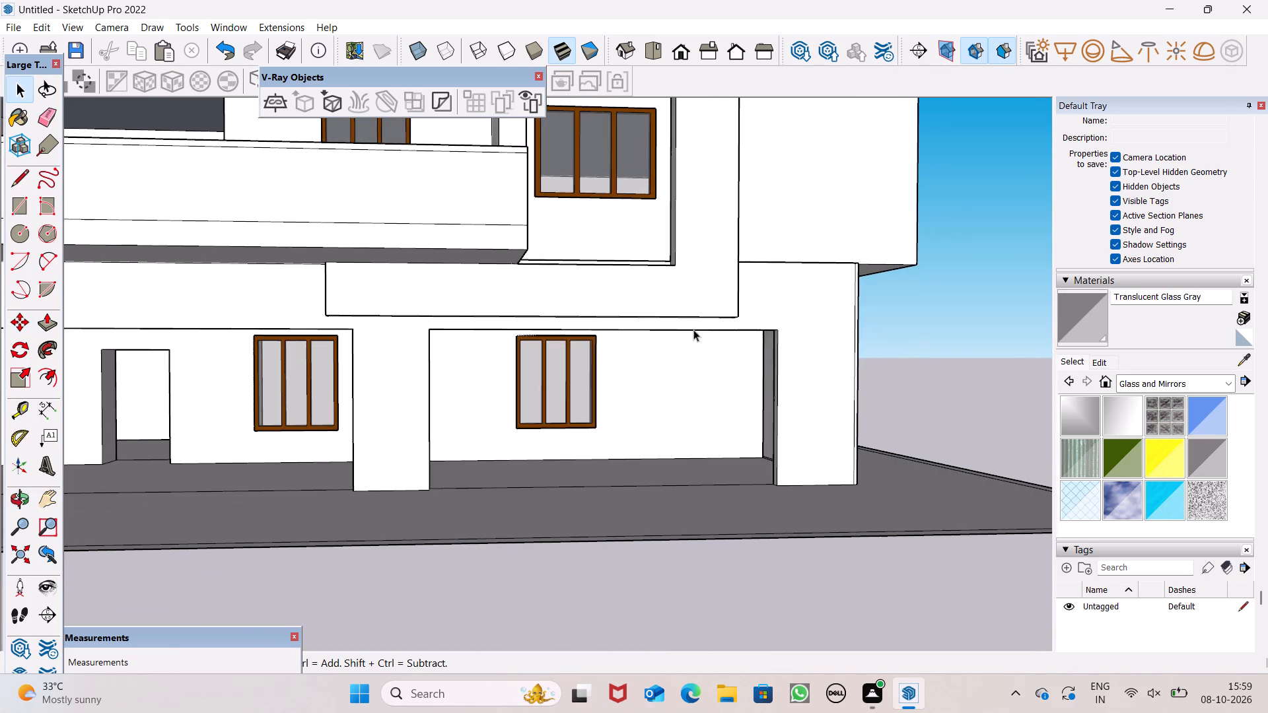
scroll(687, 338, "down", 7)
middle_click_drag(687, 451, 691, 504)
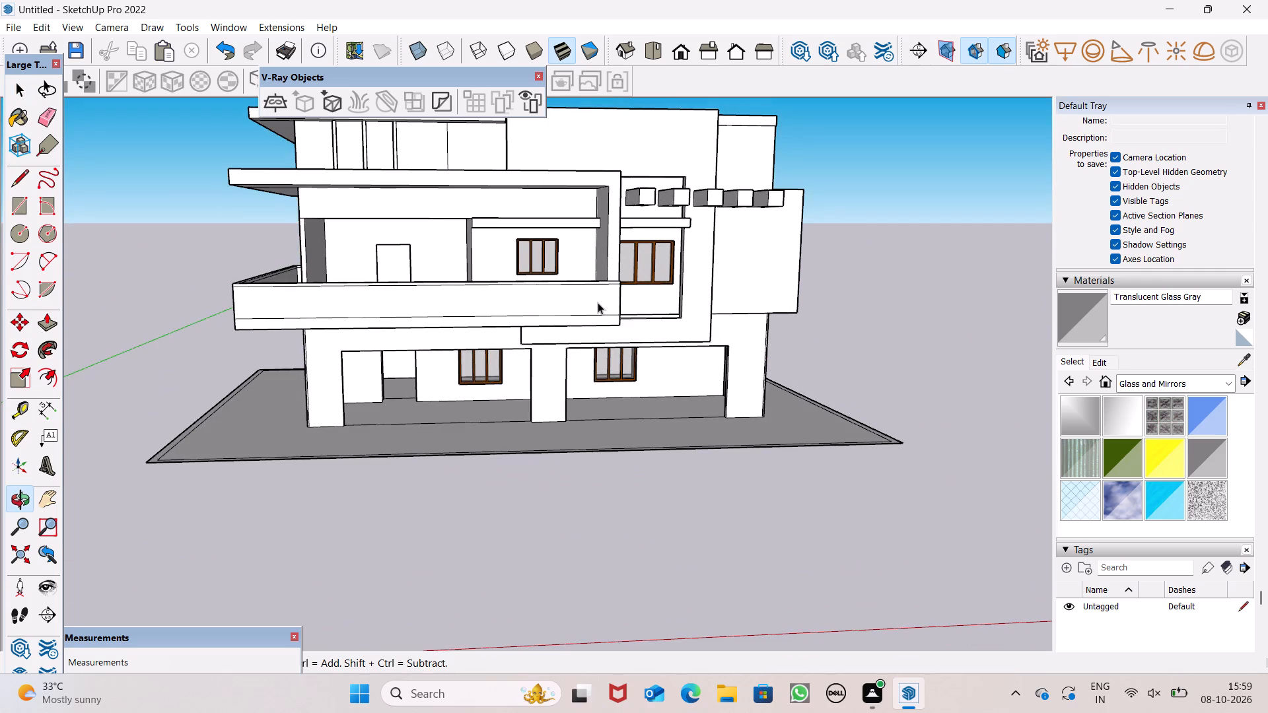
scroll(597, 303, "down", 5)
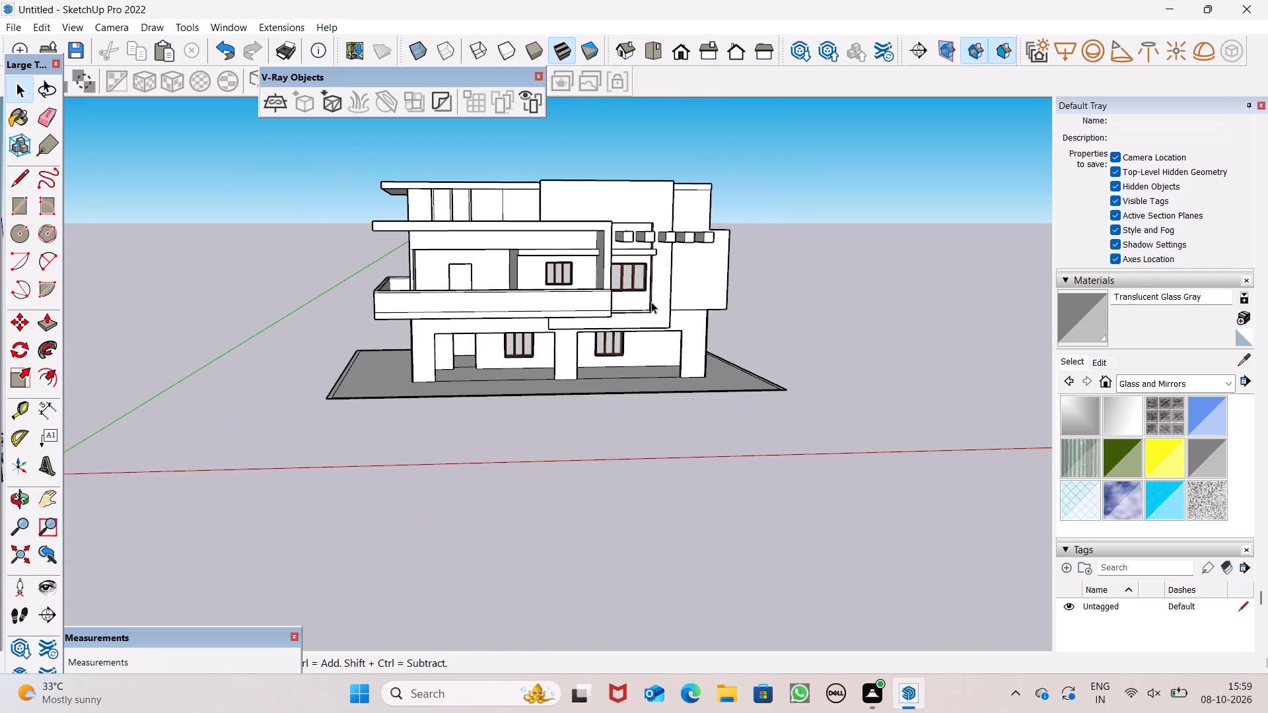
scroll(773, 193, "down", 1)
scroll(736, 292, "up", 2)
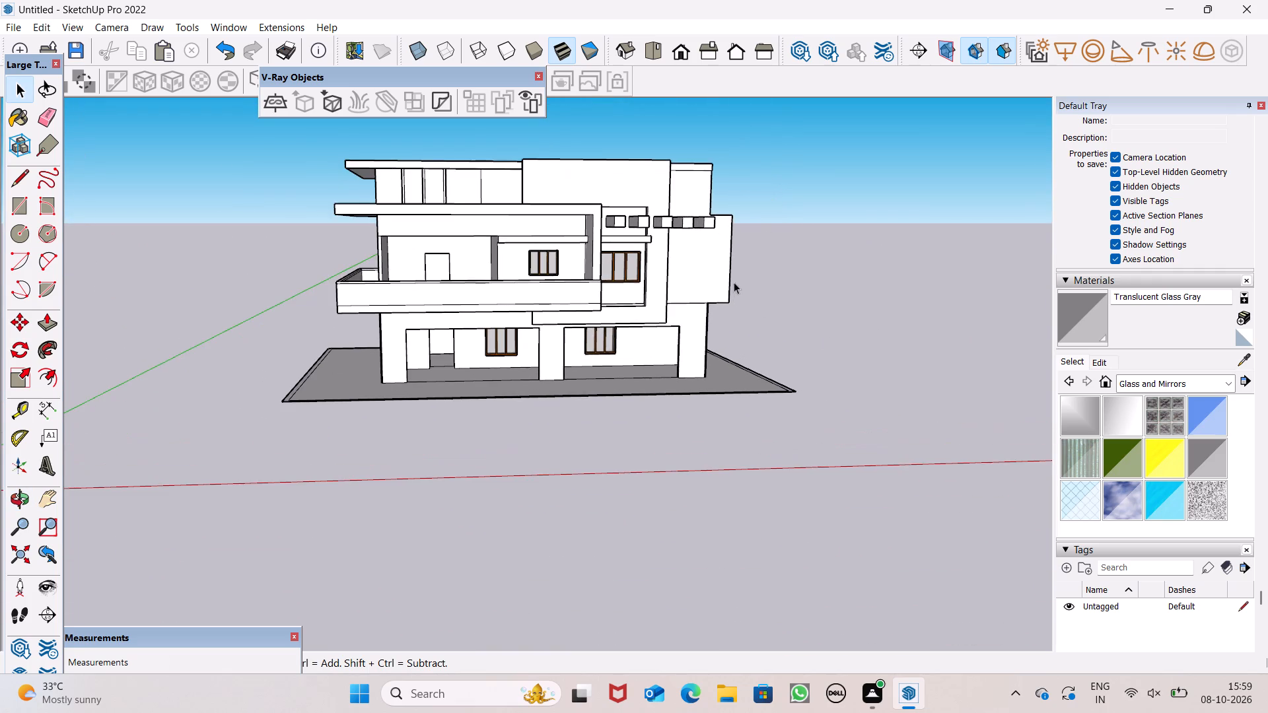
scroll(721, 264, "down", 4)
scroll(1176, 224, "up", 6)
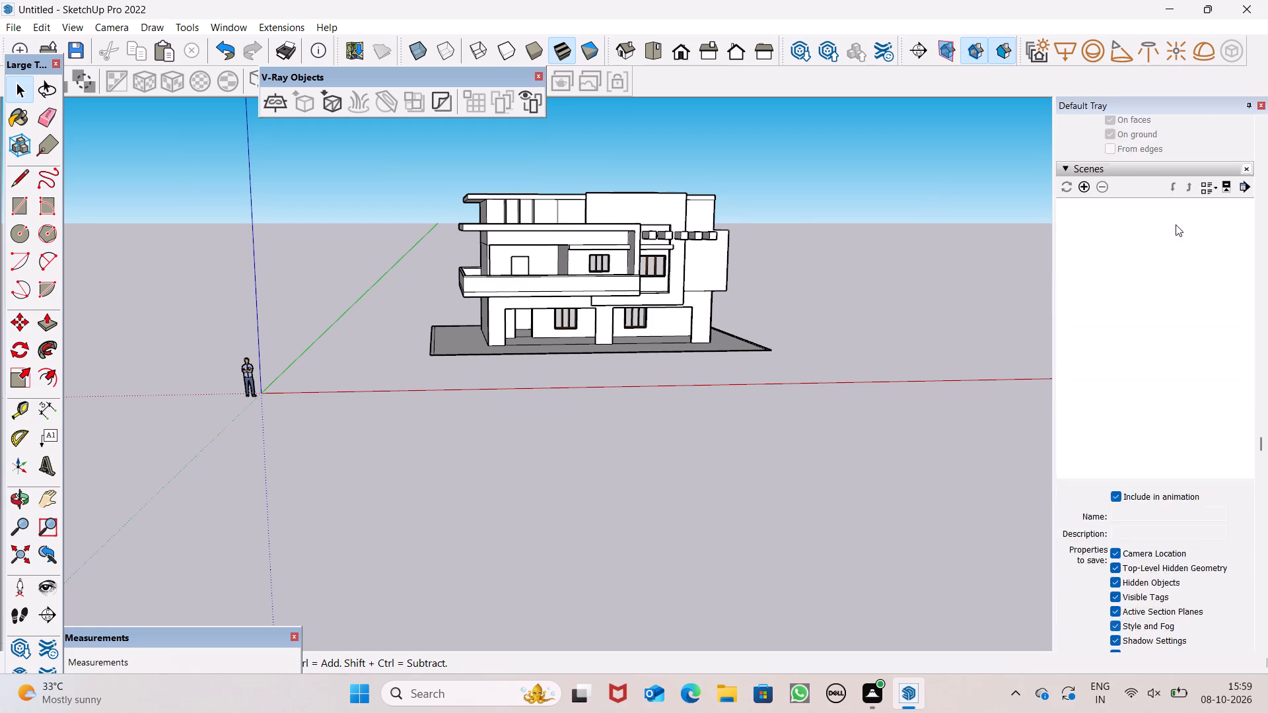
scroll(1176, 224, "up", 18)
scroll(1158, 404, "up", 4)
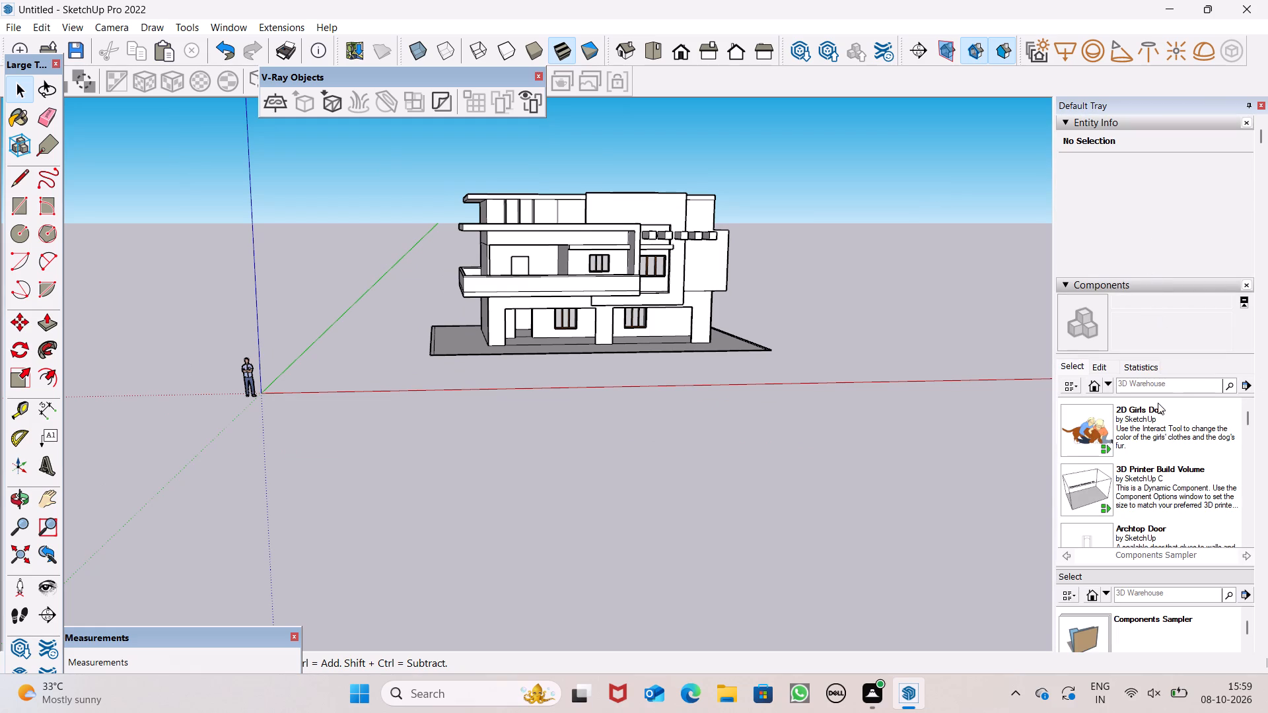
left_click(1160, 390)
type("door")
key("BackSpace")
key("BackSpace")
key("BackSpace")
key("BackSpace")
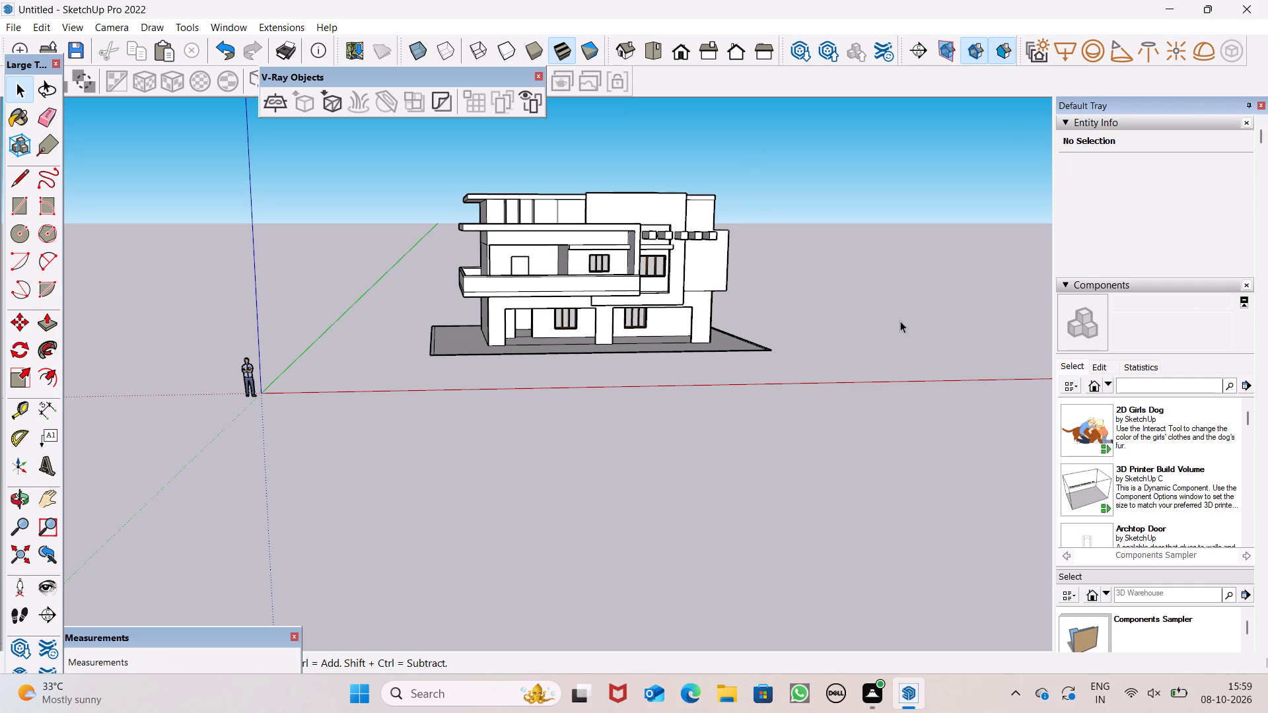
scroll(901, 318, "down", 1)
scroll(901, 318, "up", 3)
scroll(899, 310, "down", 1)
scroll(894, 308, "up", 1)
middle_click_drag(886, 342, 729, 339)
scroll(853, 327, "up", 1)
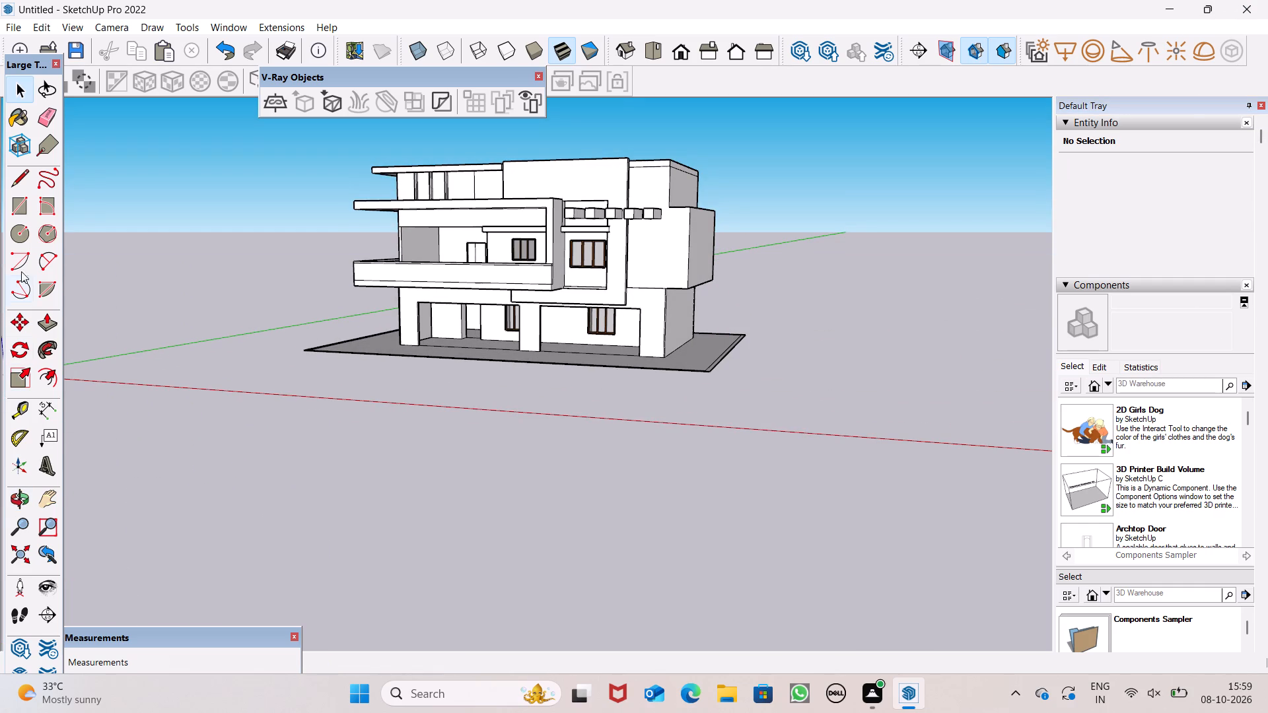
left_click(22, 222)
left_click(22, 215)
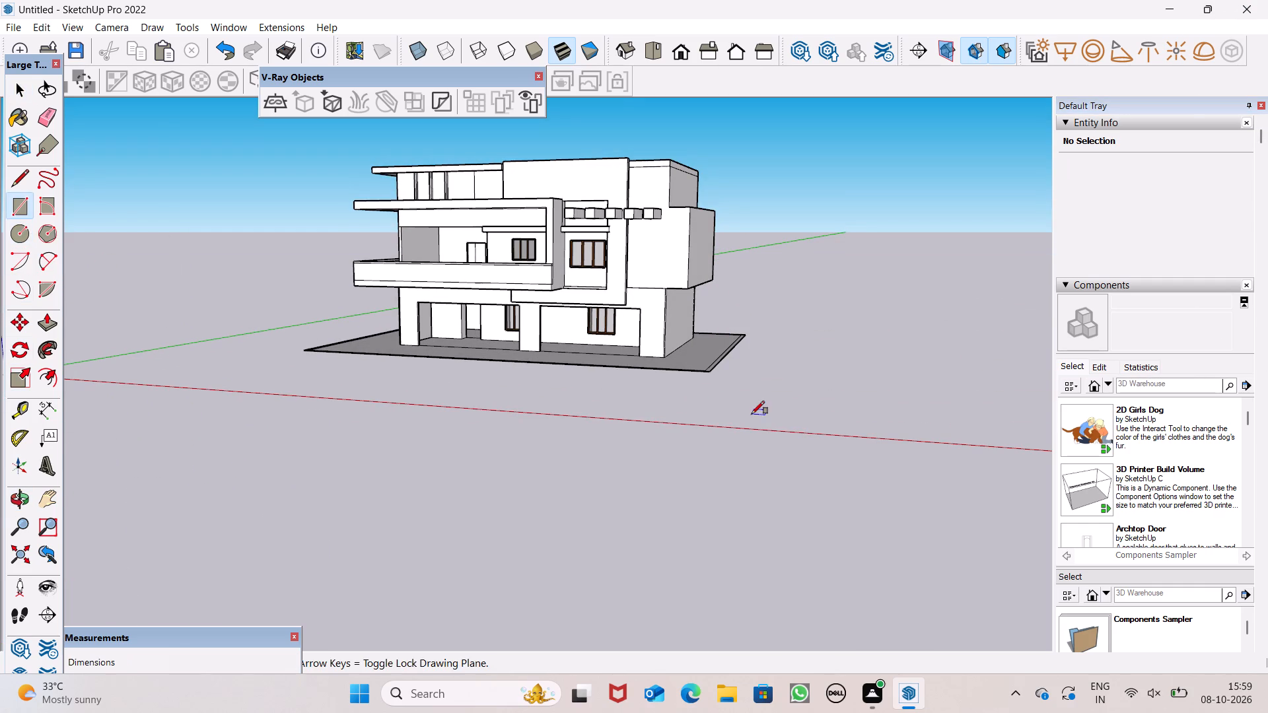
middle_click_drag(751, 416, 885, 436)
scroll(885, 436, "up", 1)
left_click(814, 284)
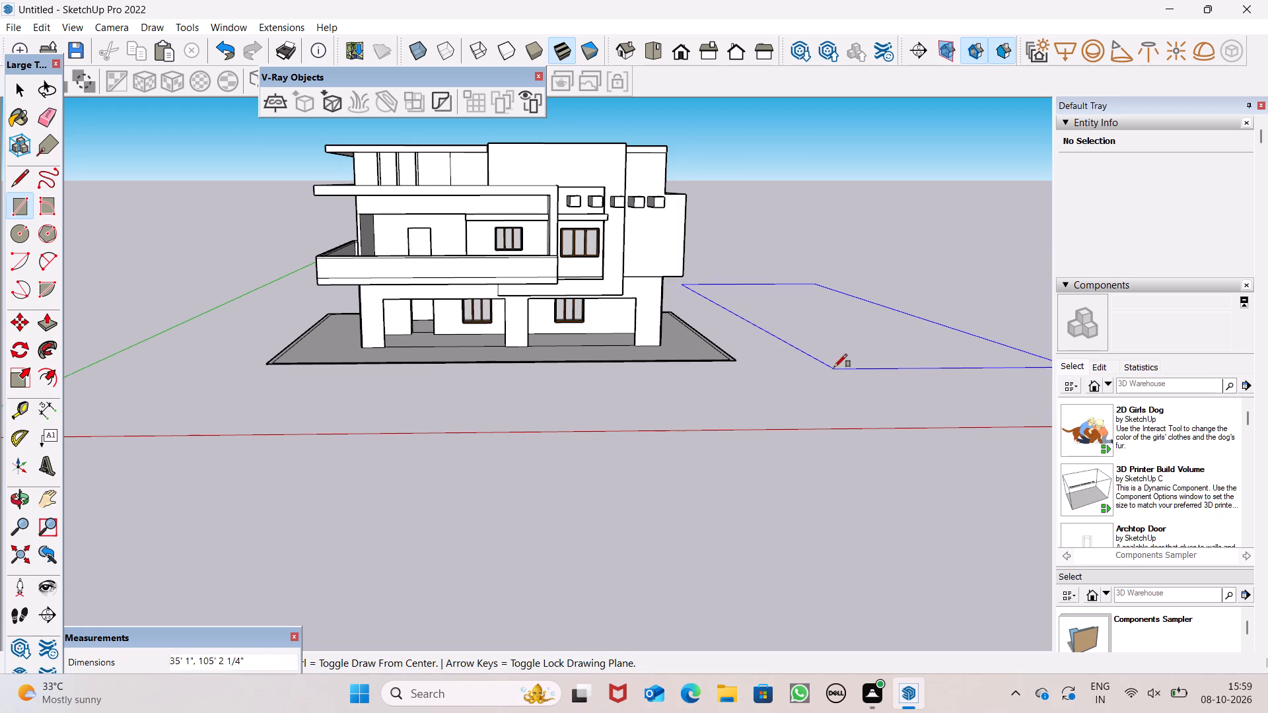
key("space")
Draw an upright rectangle 4' wide by 7' high in the empty space beside the house.
middle_click_drag(791, 407, 760, 306)
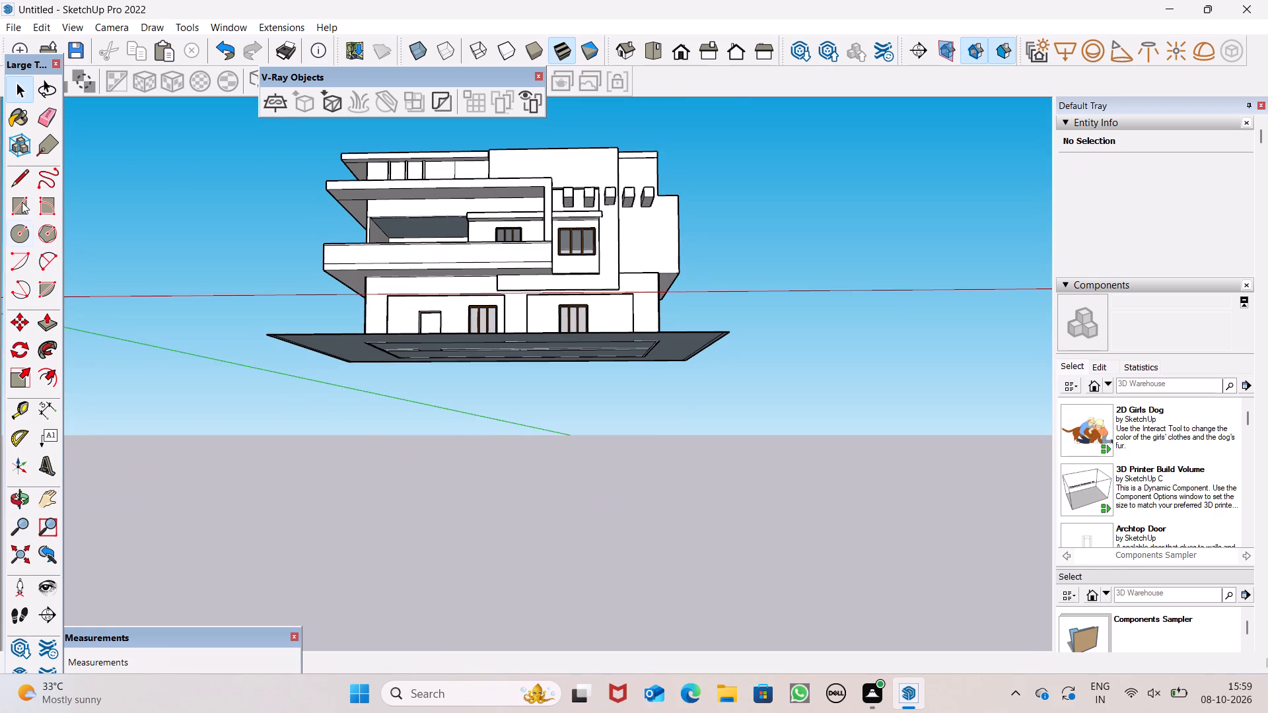
left_click(22, 202)
left_click(765, 222)
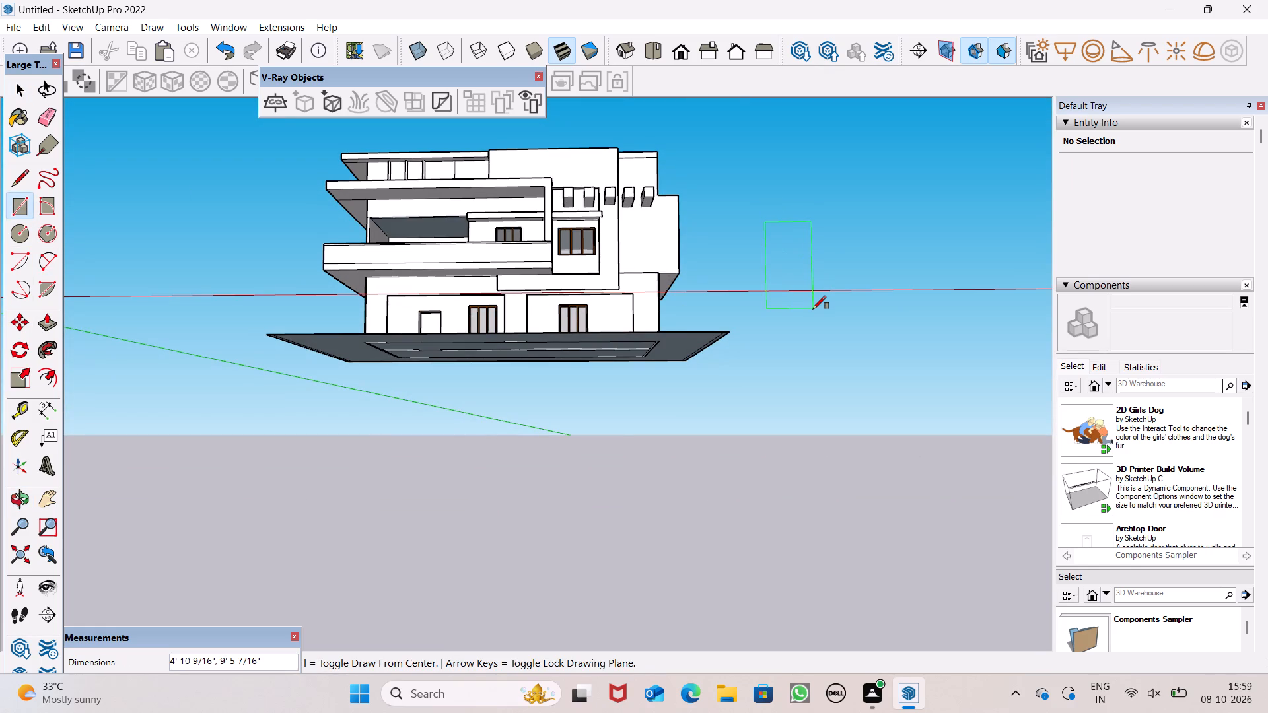
key("4")
type("',7'")
key("Return")
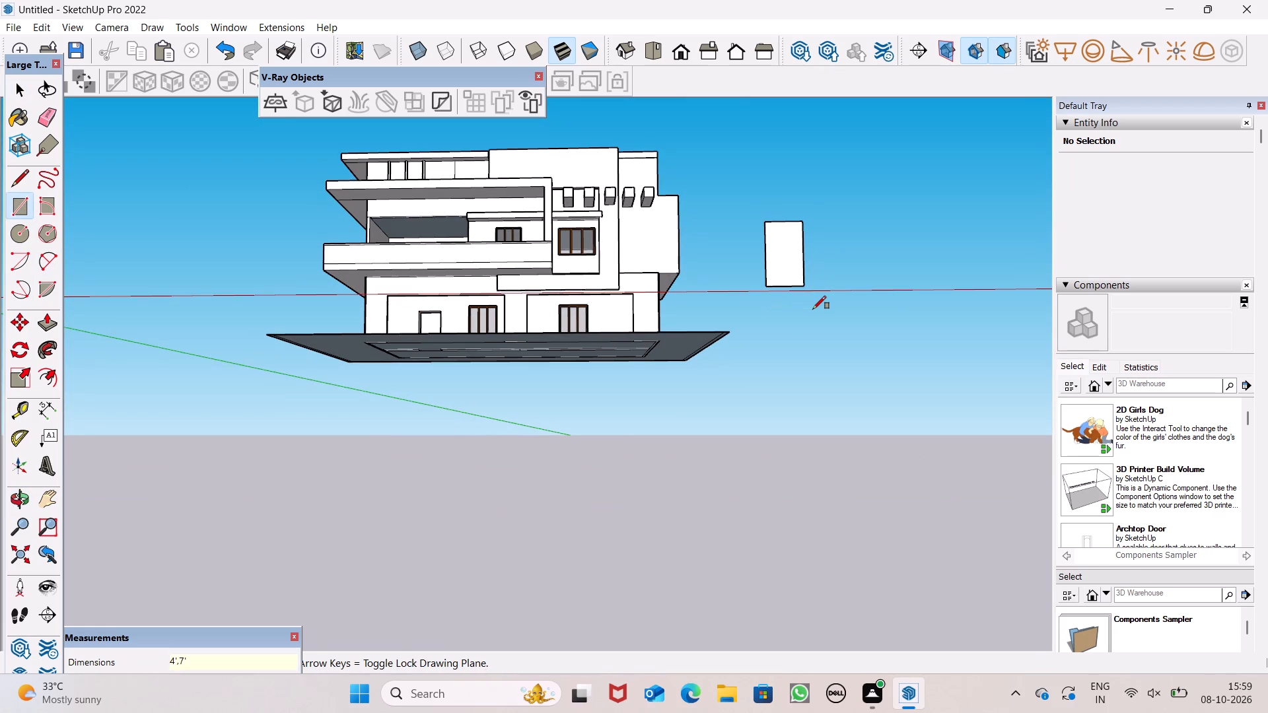
key("space")
Select the whole 4' by 7' rectangle with its edges, move it off the red axis towards the house, and clear the selection.
middle_click_drag(849, 235, 773, 464)
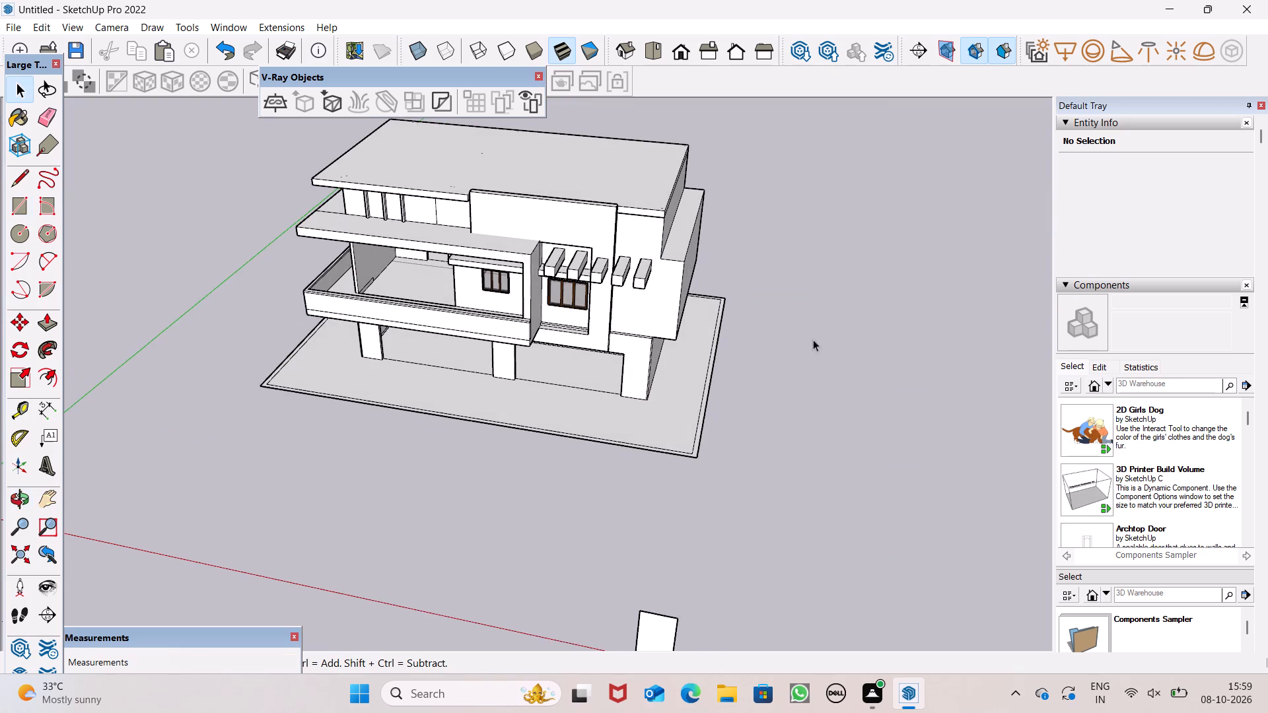
scroll(815, 322, "up", 1)
scroll(815, 322, "down", 3)
scroll(776, 584, "up", 7)
left_click(688, 590)
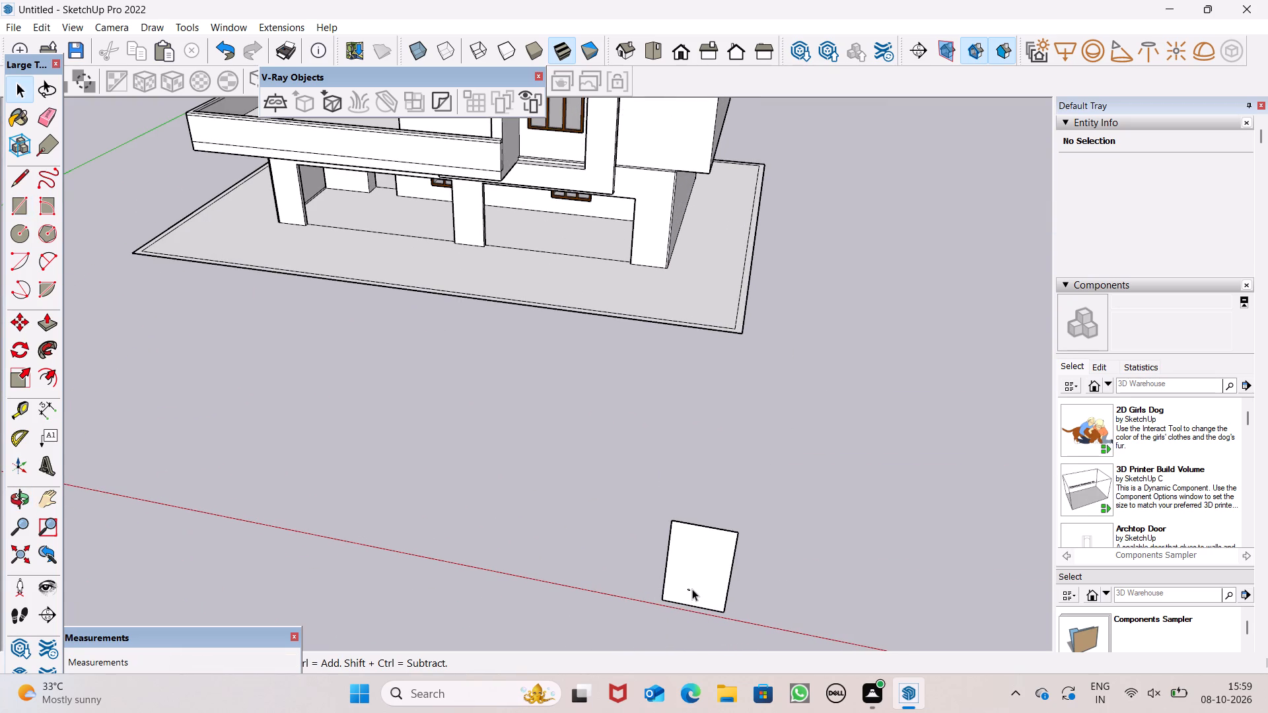
double_click(692, 589)
key("m")
key("Return")
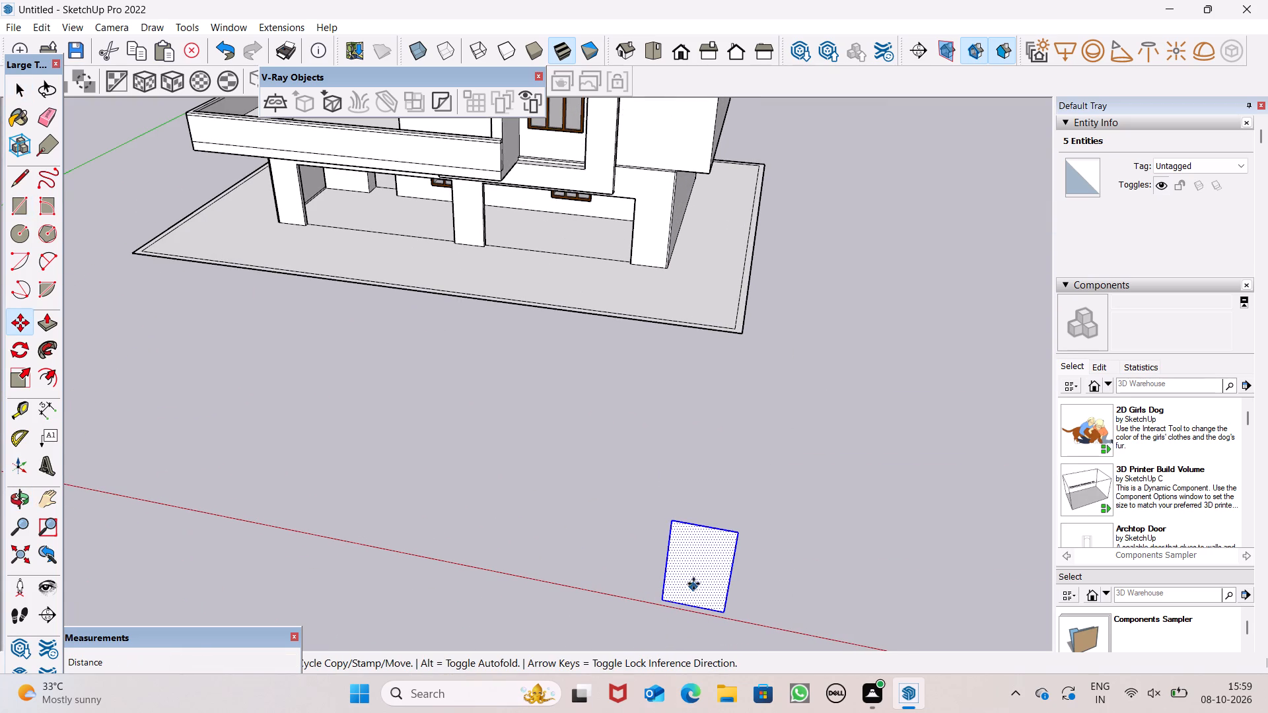
left_click(693, 583)
left_click(731, 483)
key("space")
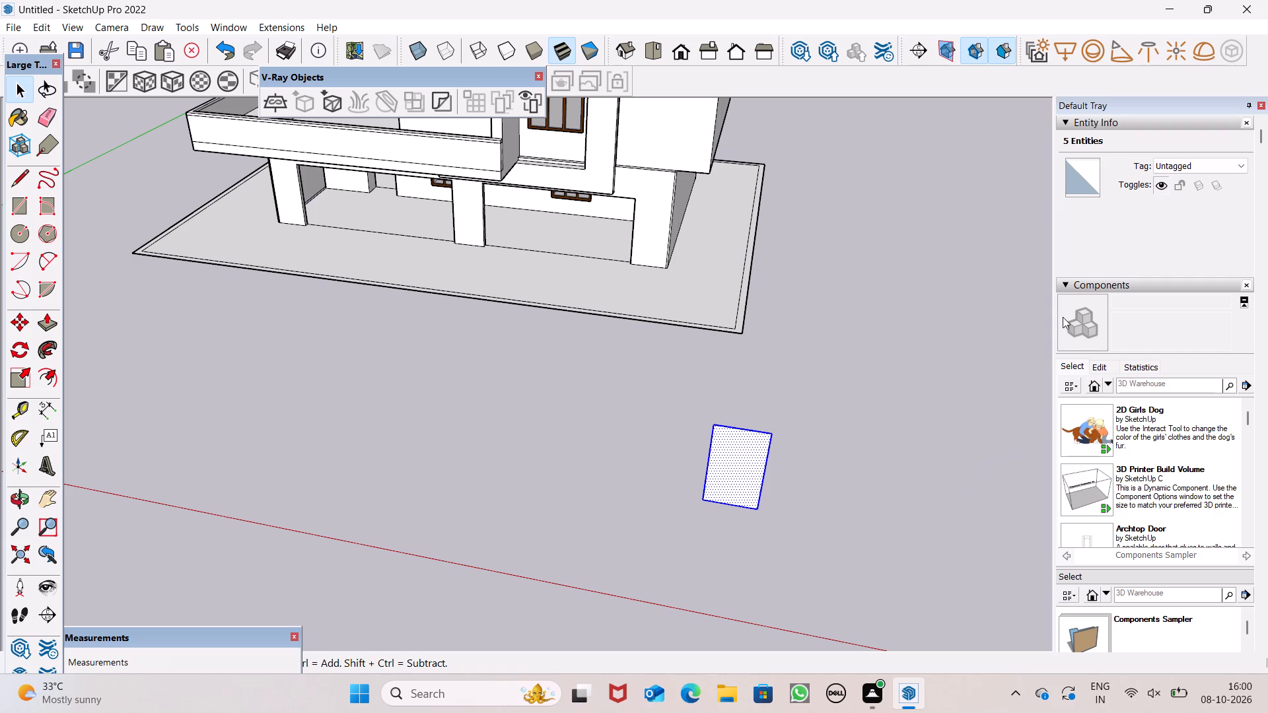
key("space")
left_click(906, 347)
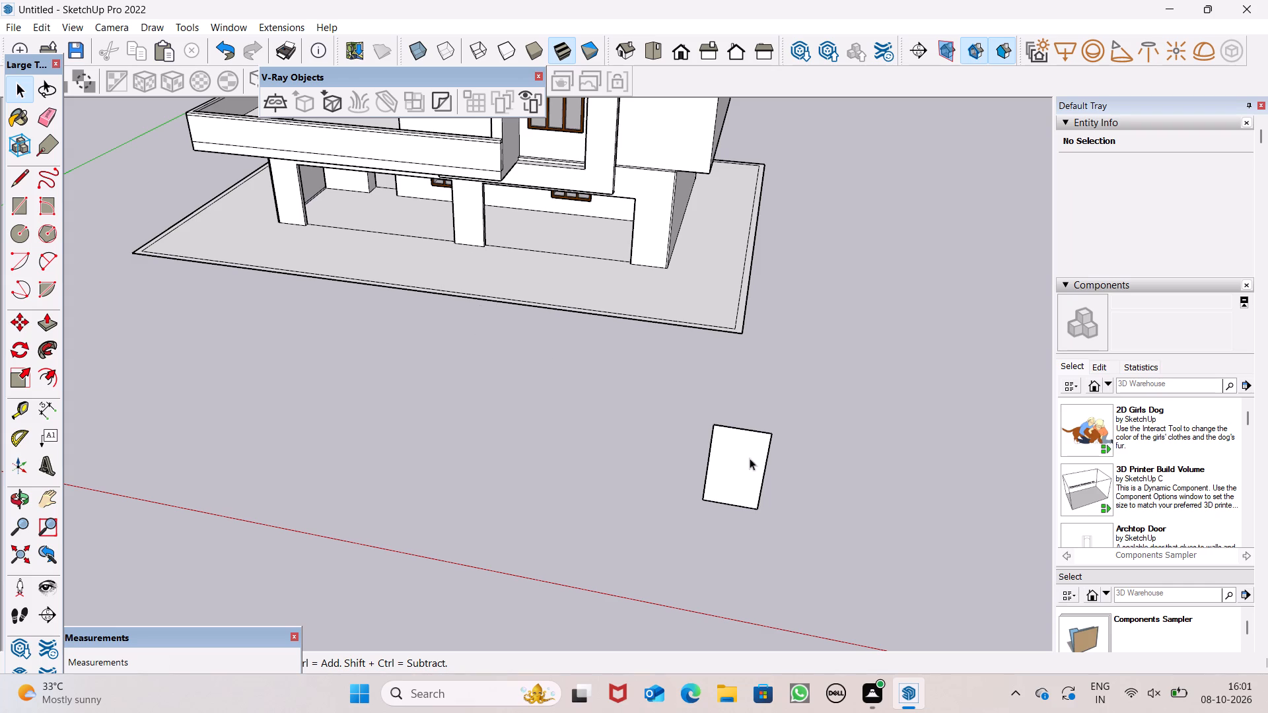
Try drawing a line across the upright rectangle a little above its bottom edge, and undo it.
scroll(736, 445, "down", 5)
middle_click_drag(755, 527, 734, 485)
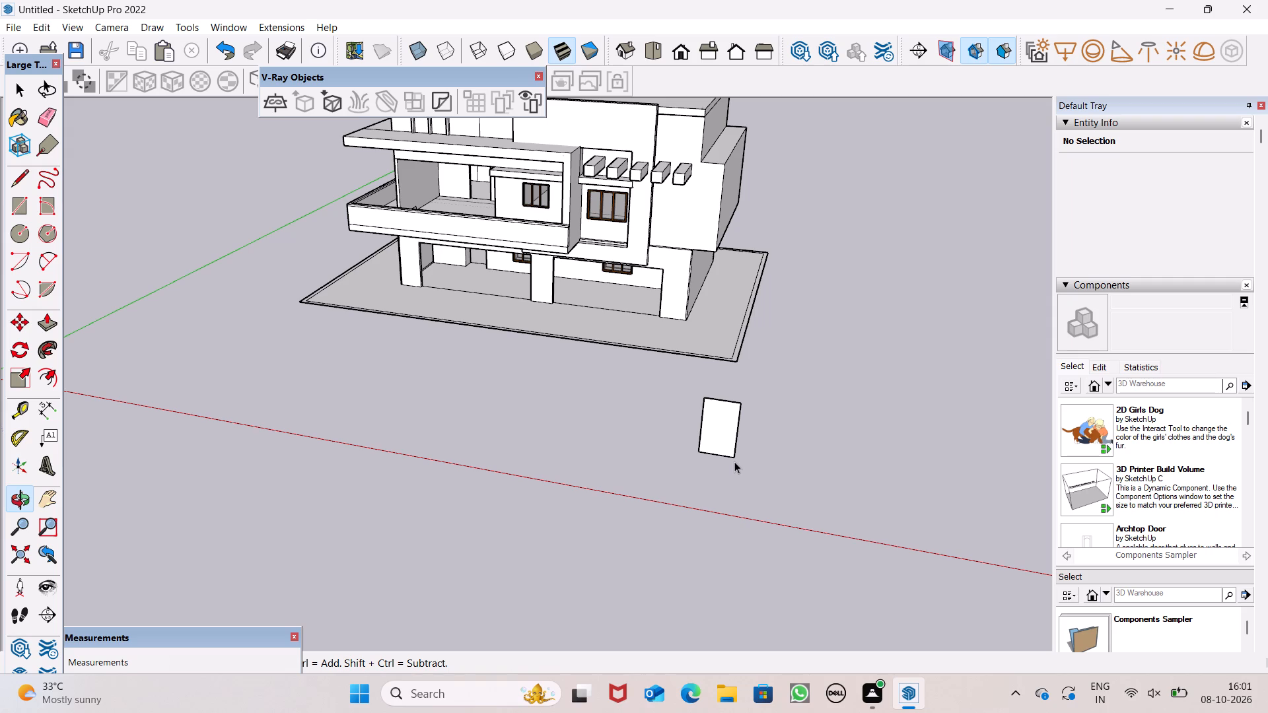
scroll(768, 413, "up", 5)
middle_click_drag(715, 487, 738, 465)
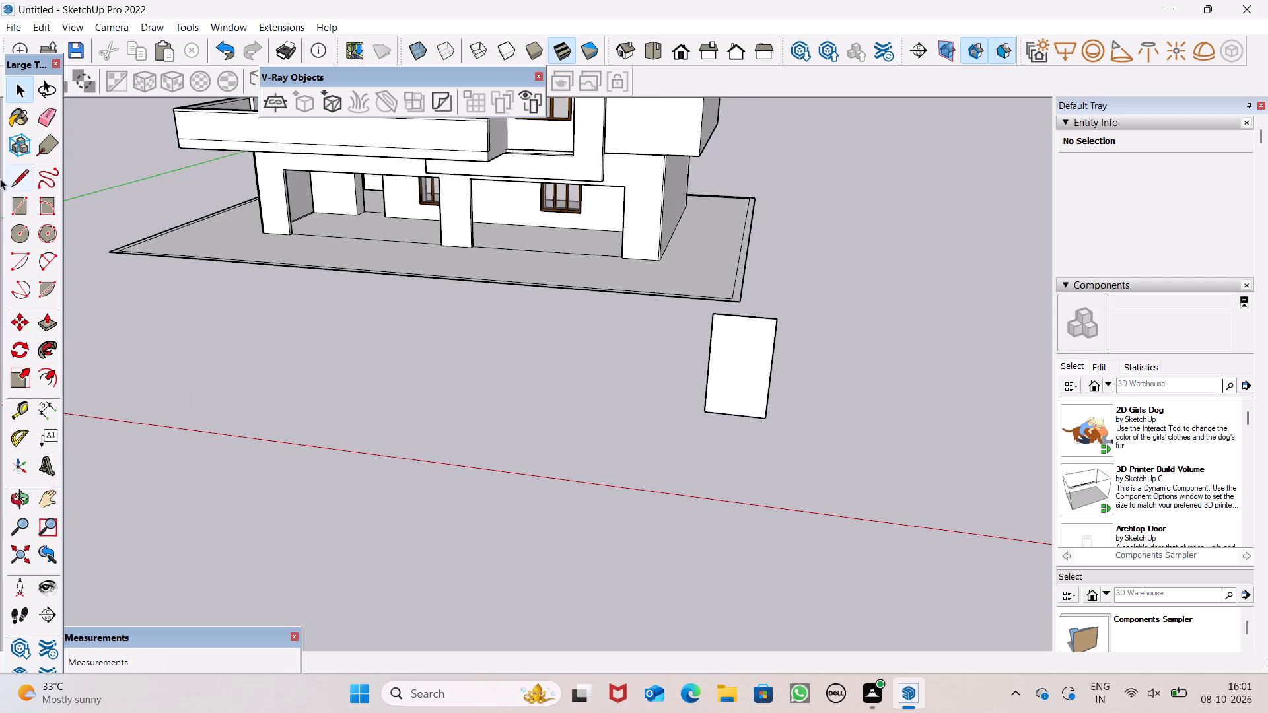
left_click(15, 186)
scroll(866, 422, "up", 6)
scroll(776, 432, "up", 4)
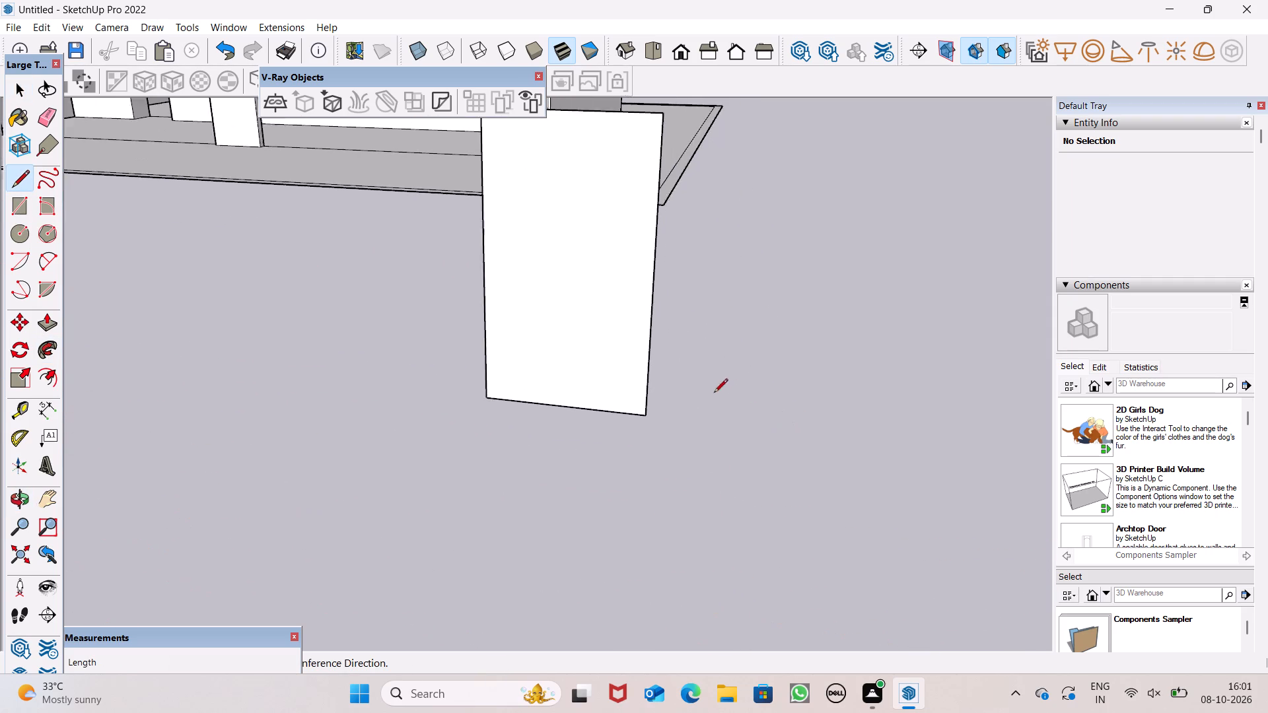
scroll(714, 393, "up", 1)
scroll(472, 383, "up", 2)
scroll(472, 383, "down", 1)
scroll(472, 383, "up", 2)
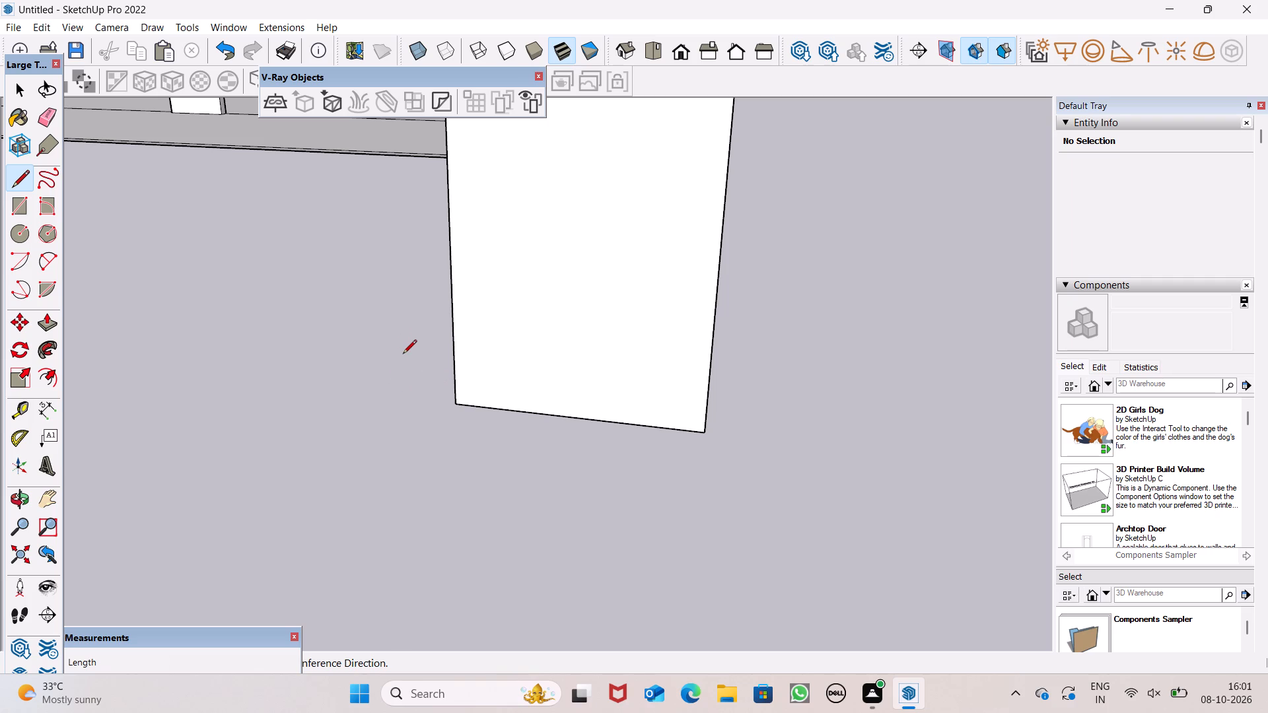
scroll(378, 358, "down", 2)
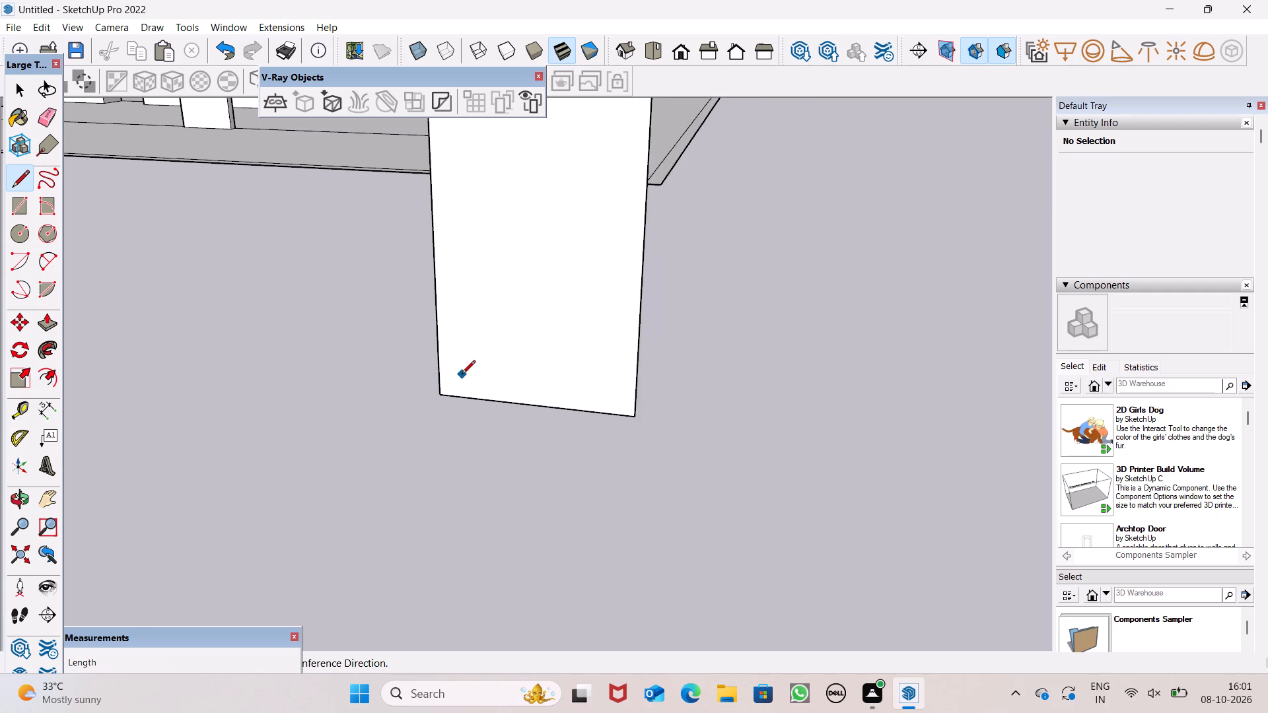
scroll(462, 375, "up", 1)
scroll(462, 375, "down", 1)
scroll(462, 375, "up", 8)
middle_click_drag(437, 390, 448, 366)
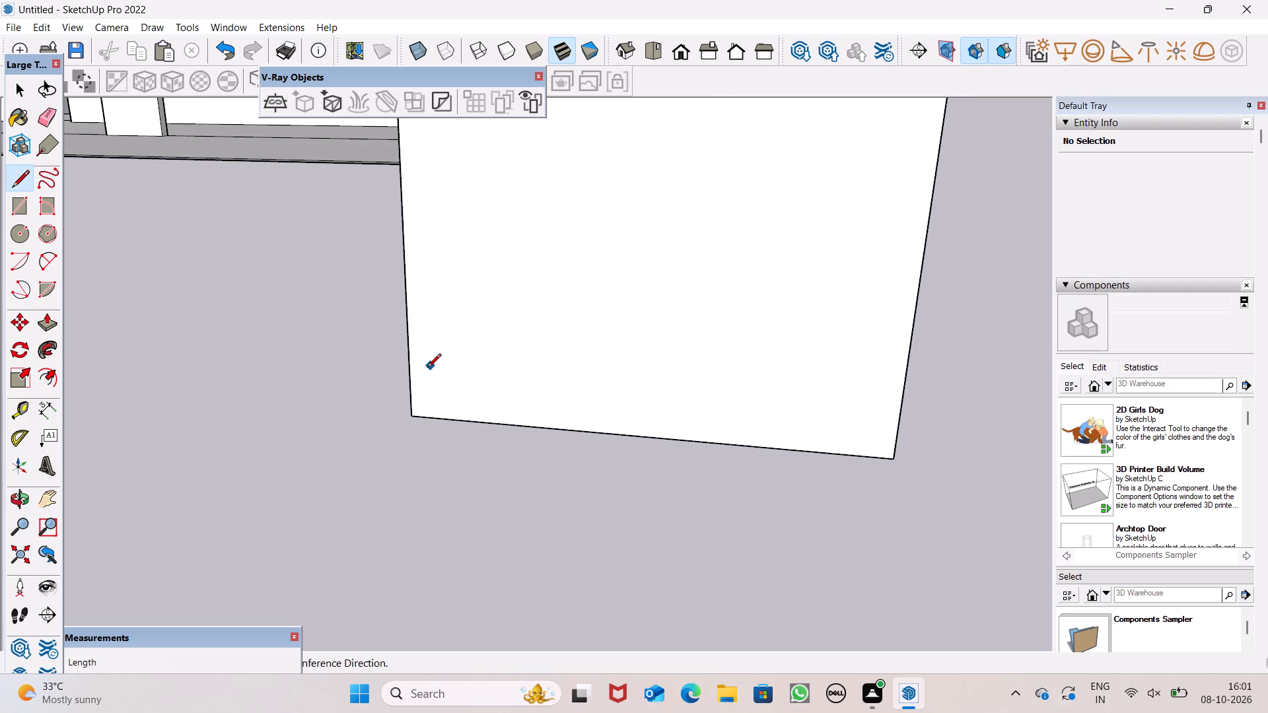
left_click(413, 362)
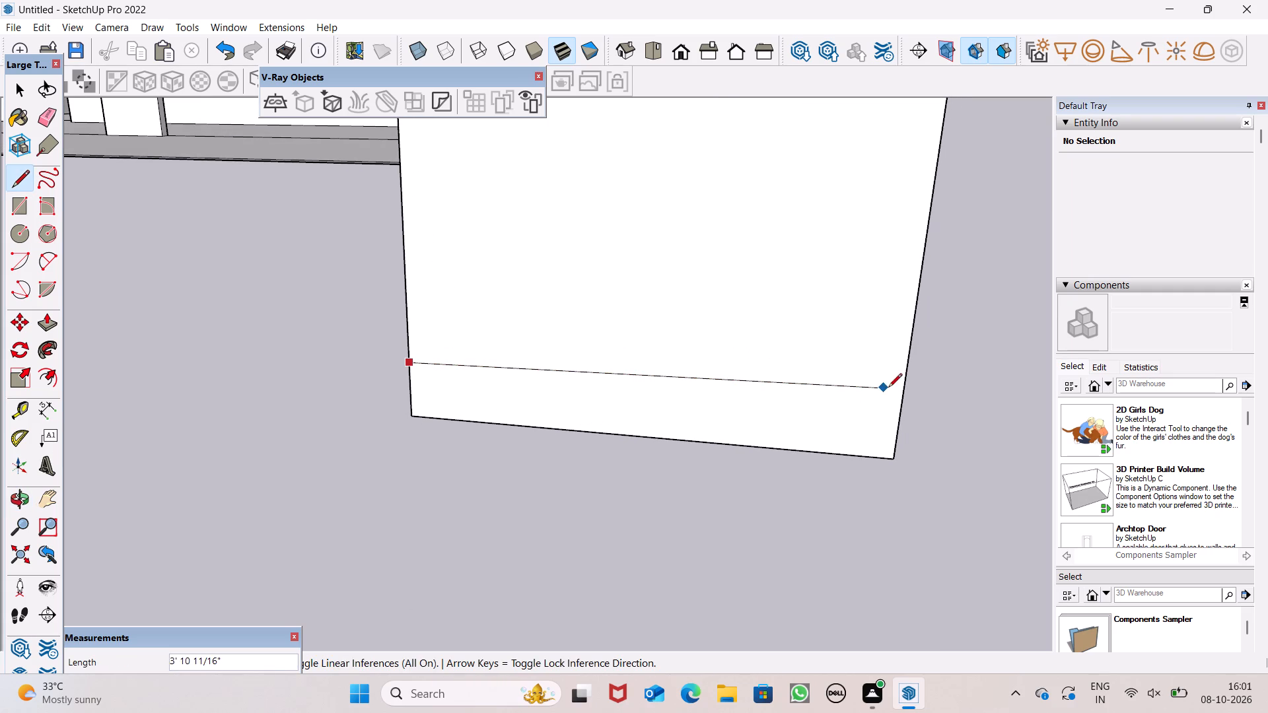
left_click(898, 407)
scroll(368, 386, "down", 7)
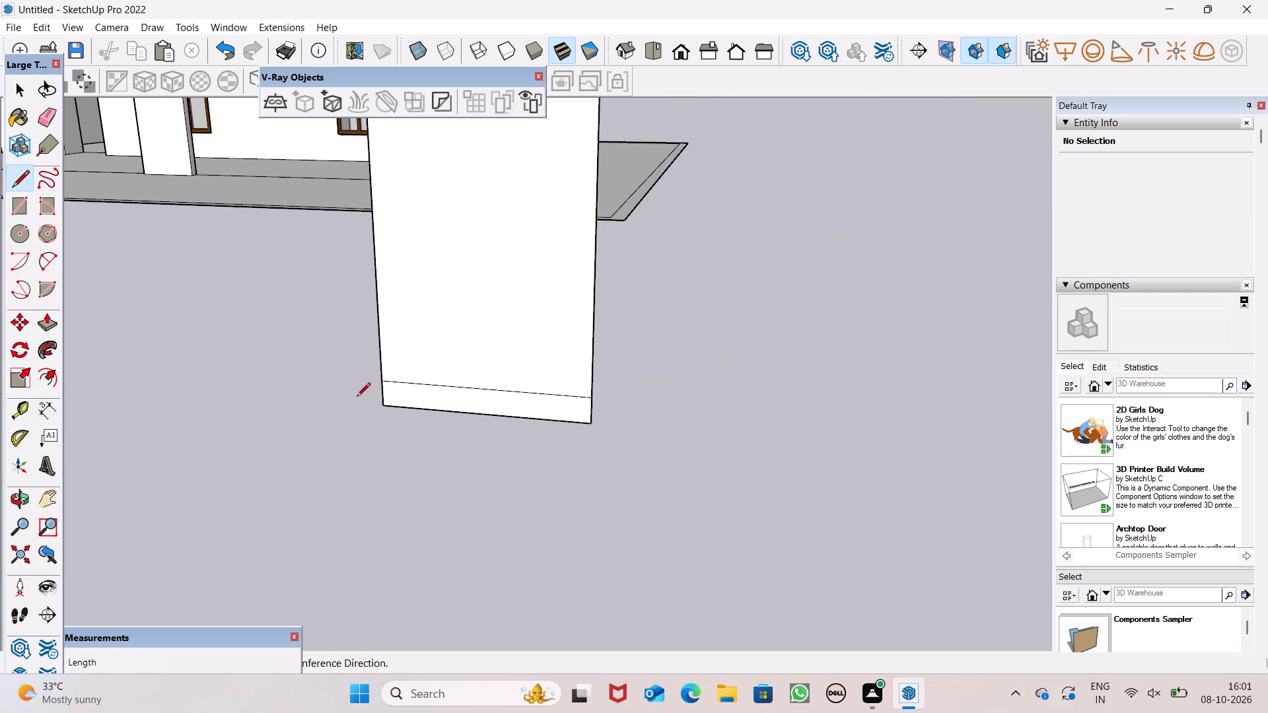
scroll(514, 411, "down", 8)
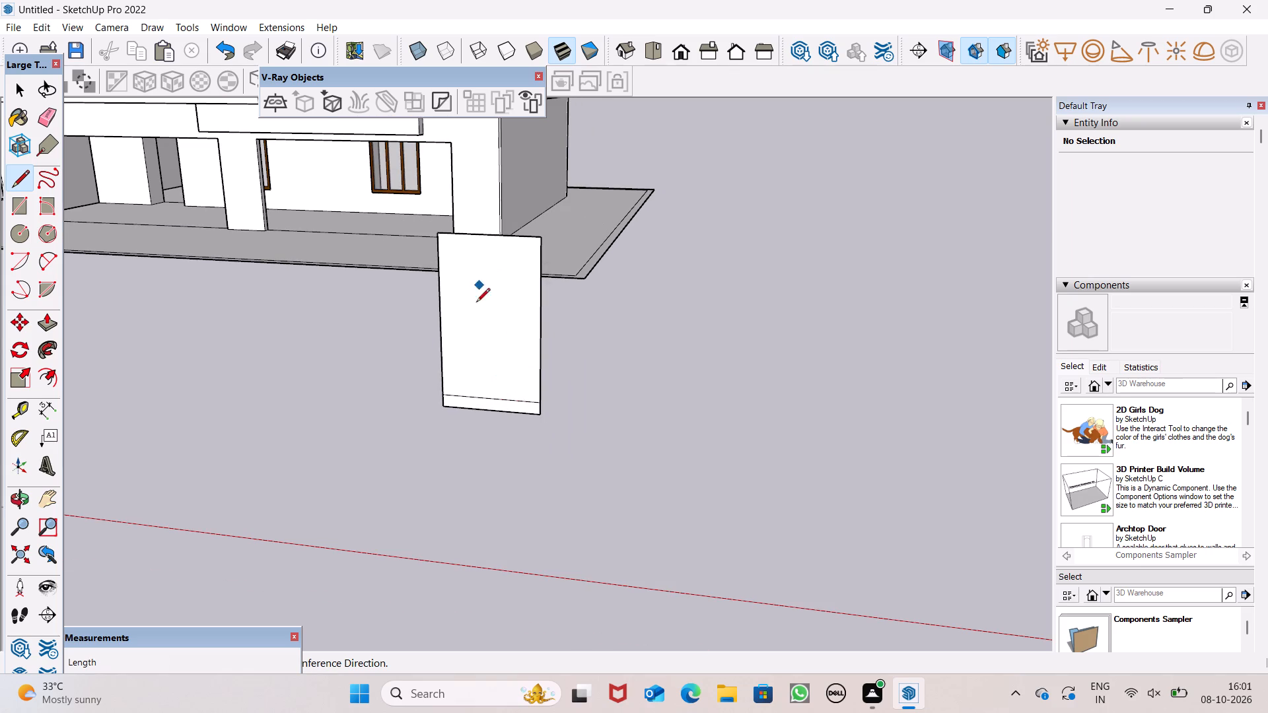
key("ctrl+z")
Draw a 4' horizontal line across the rectangle from side to side, just above and parallel to its bottom edge.
scroll(415, 482, "up", 1)
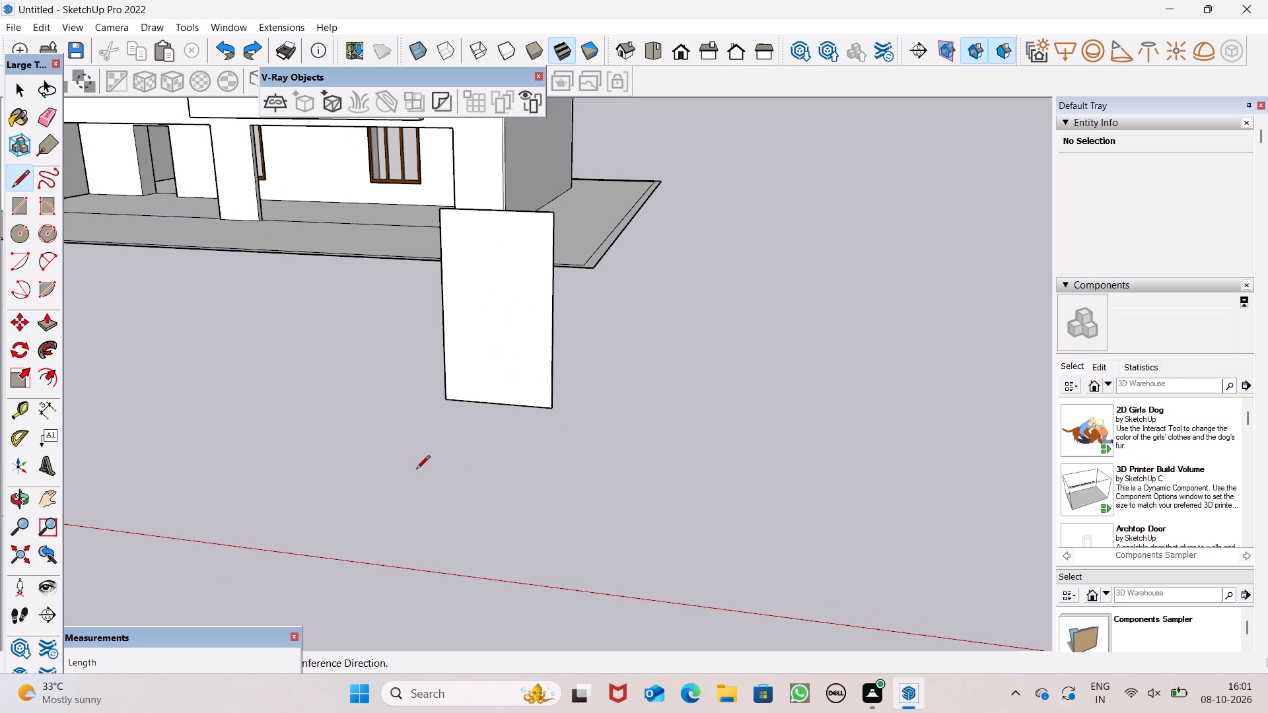
scroll(440, 415, "up", 7)
scroll(450, 391, "down", 1)
scroll(442, 380, "up", 3)
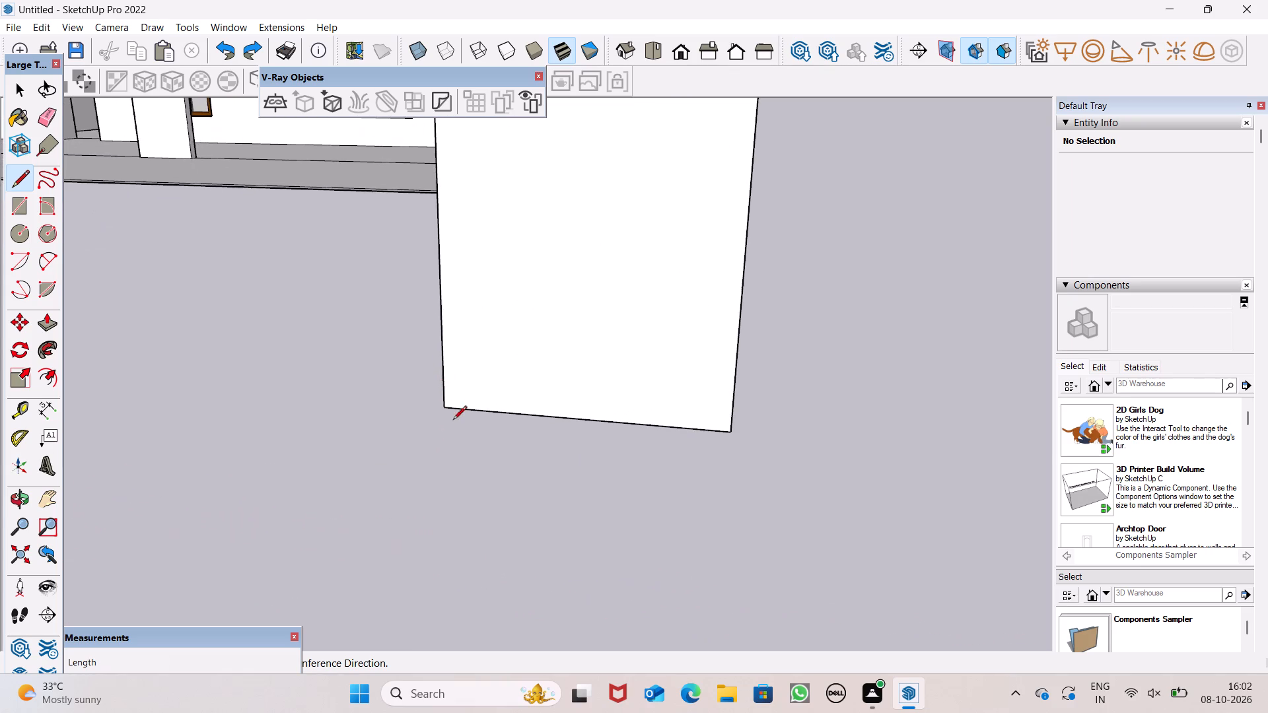
scroll(459, 411, "up", 7)
left_click(425, 369)
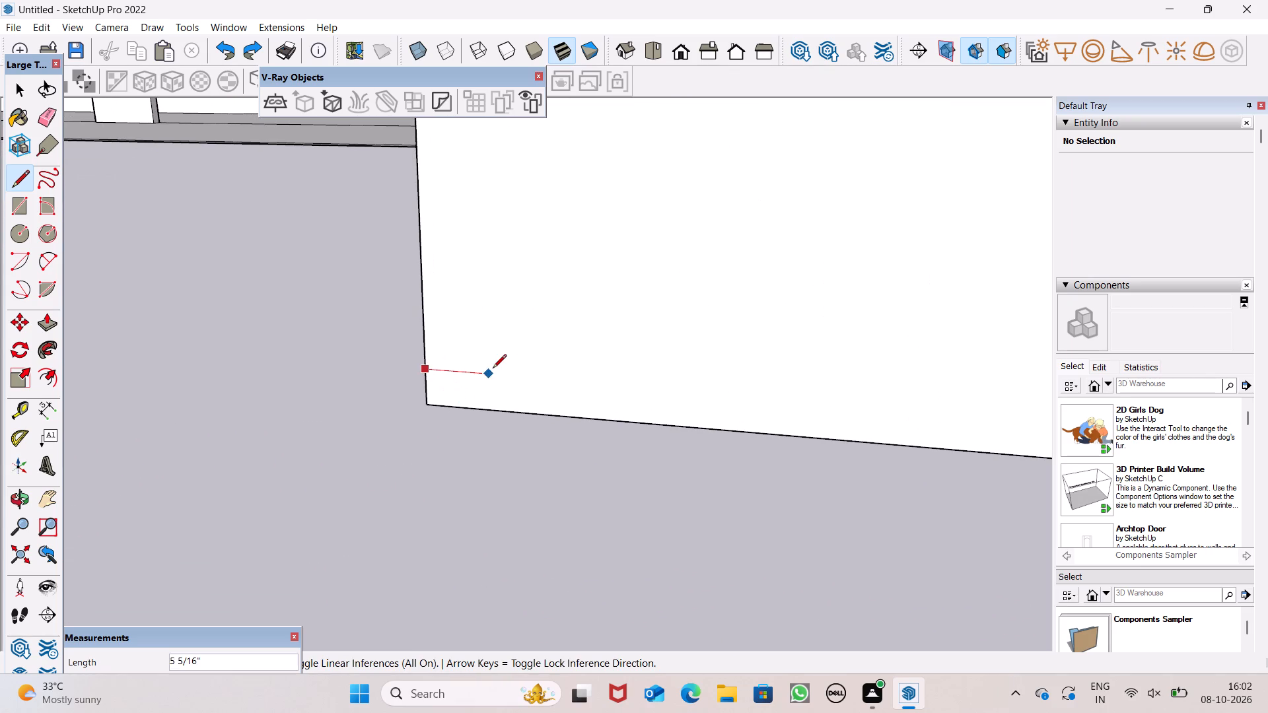
scroll(493, 369, "down", 6)
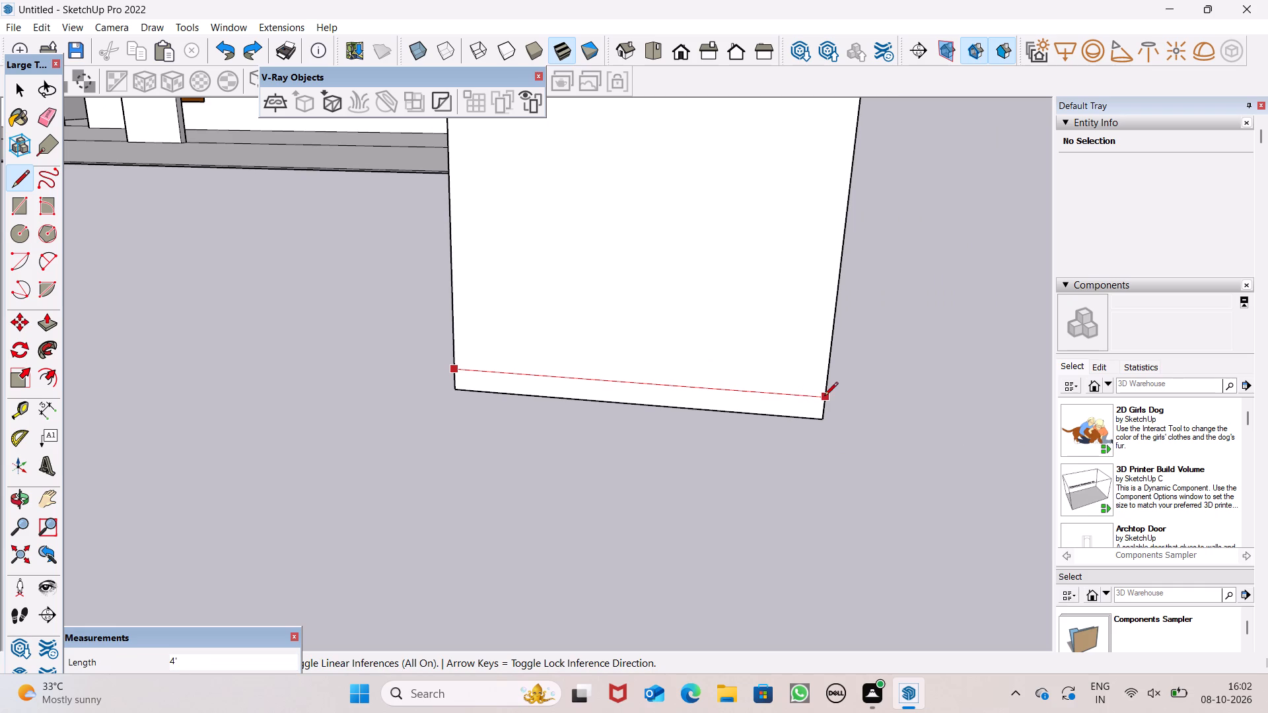
left_click(826, 395)
Draw a 7' vertical line from the rectangle's bottom edge to its top edge, slightly inside the left side.
scroll(652, 434, "down", 3)
scroll(619, 512, "down", 4)
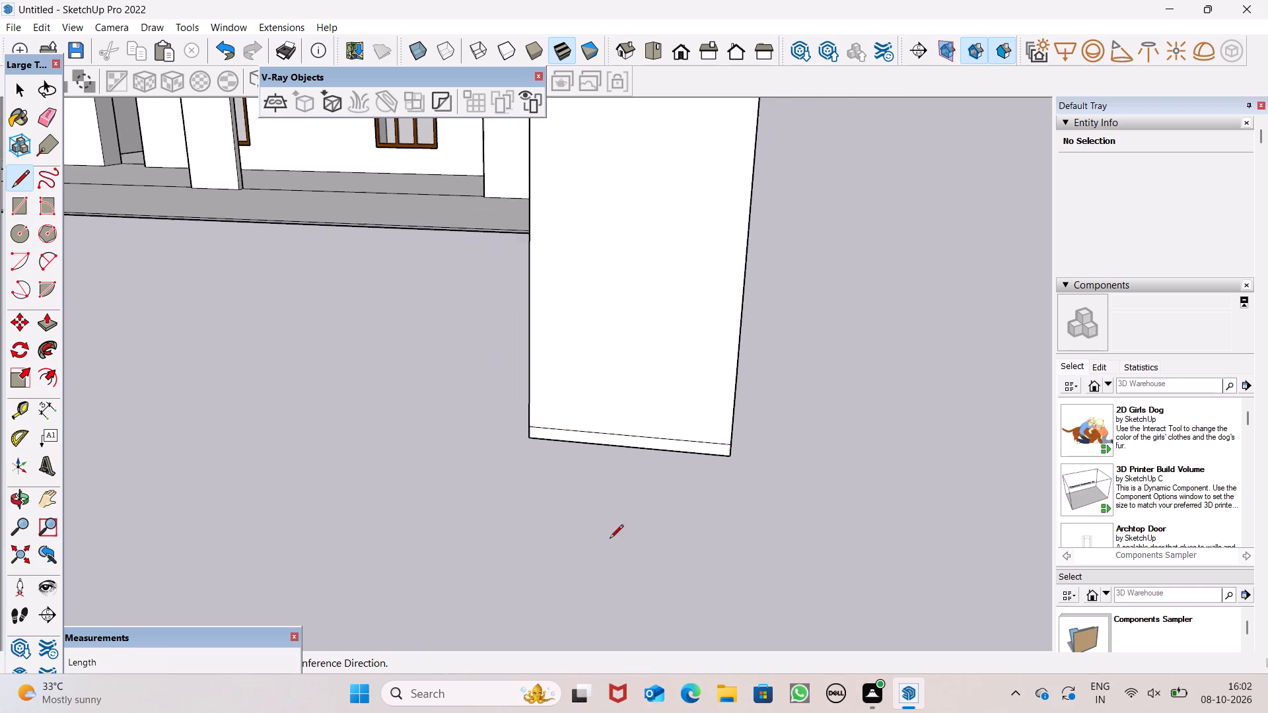
scroll(610, 539, "down", 7)
scroll(609, 314, "up", 7)
scroll(537, 292, "up", 1)
scroll(537, 285, "down", 5)
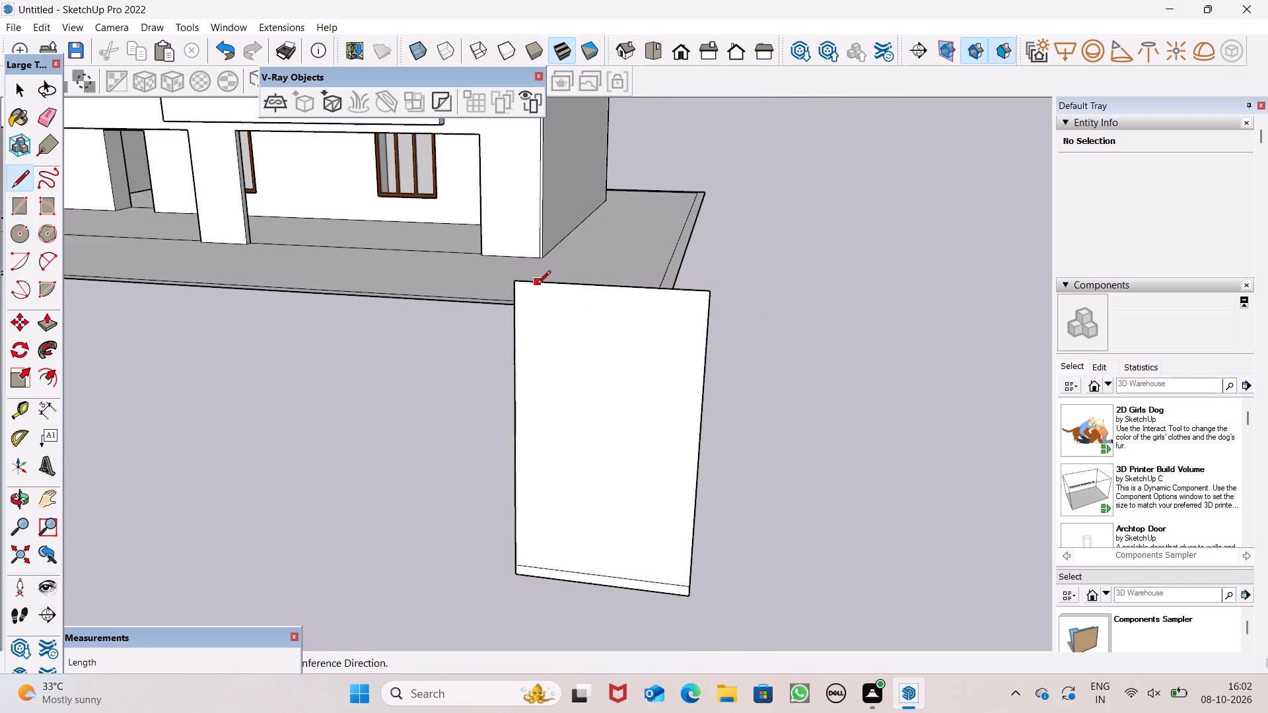
left_click_drag(535, 551, 536, 541)
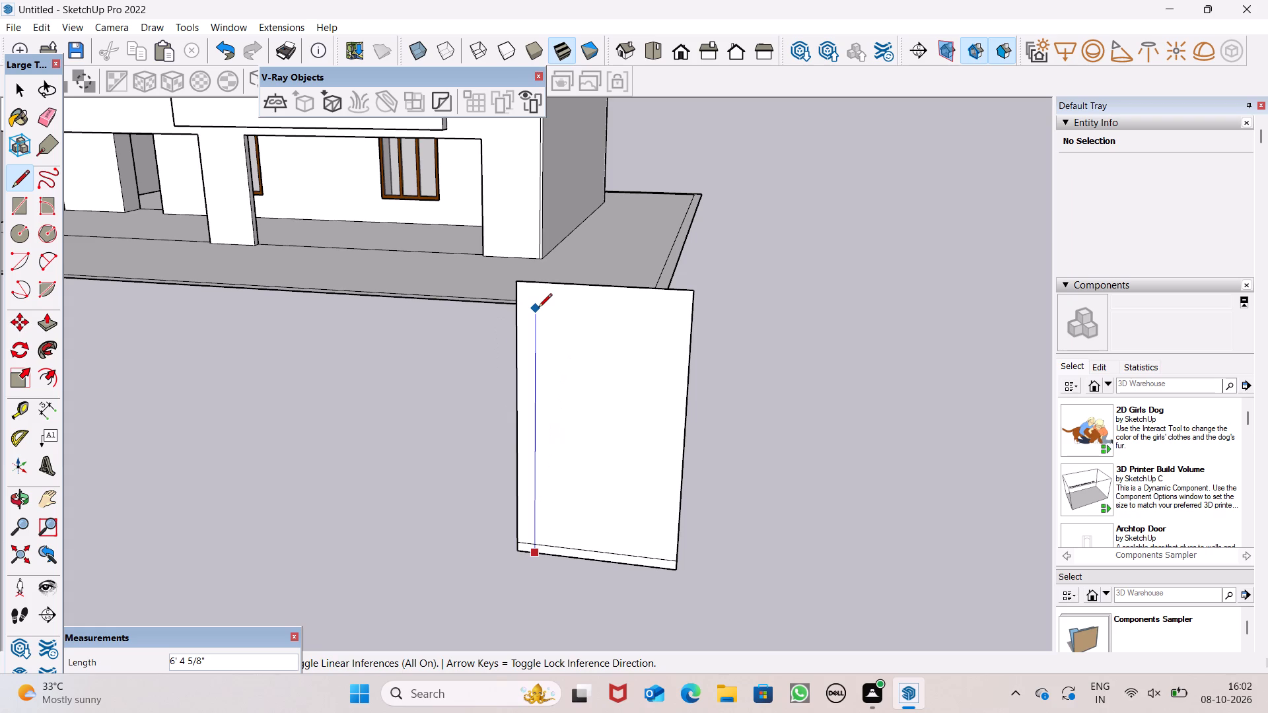
left_click(542, 283)
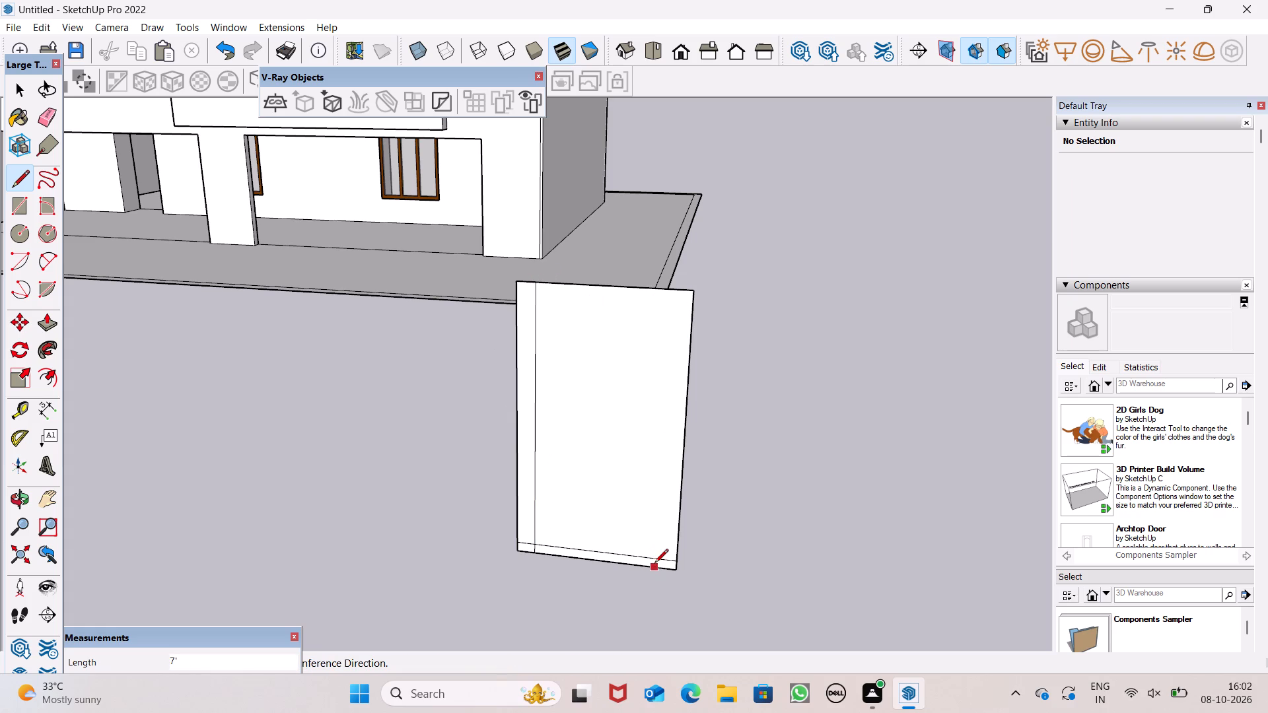
Draw a 4' horizontal line across the rectangle between its side edges, slightly below the top edge.
left_click(514, 315)
left_click(691, 328)
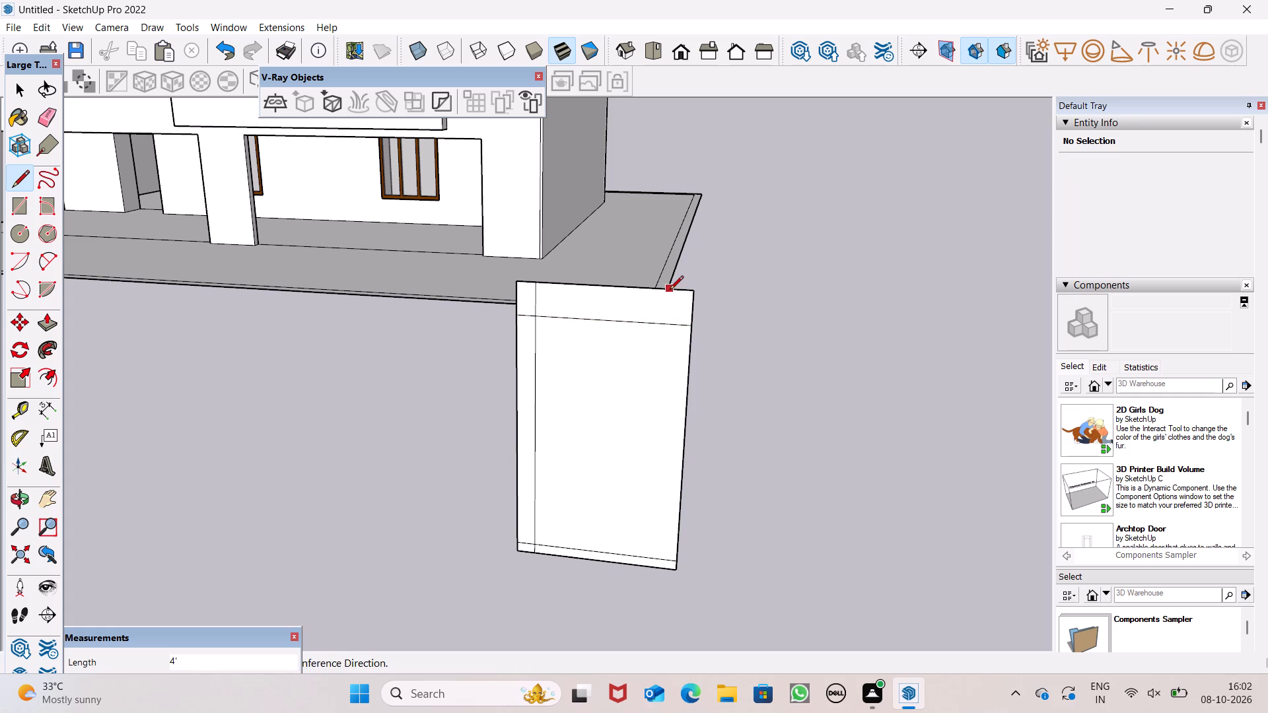
Draw a 7' vertical line from the rectangle's top edge to its bottom edge, slightly inside the right side.
left_click(670, 290)
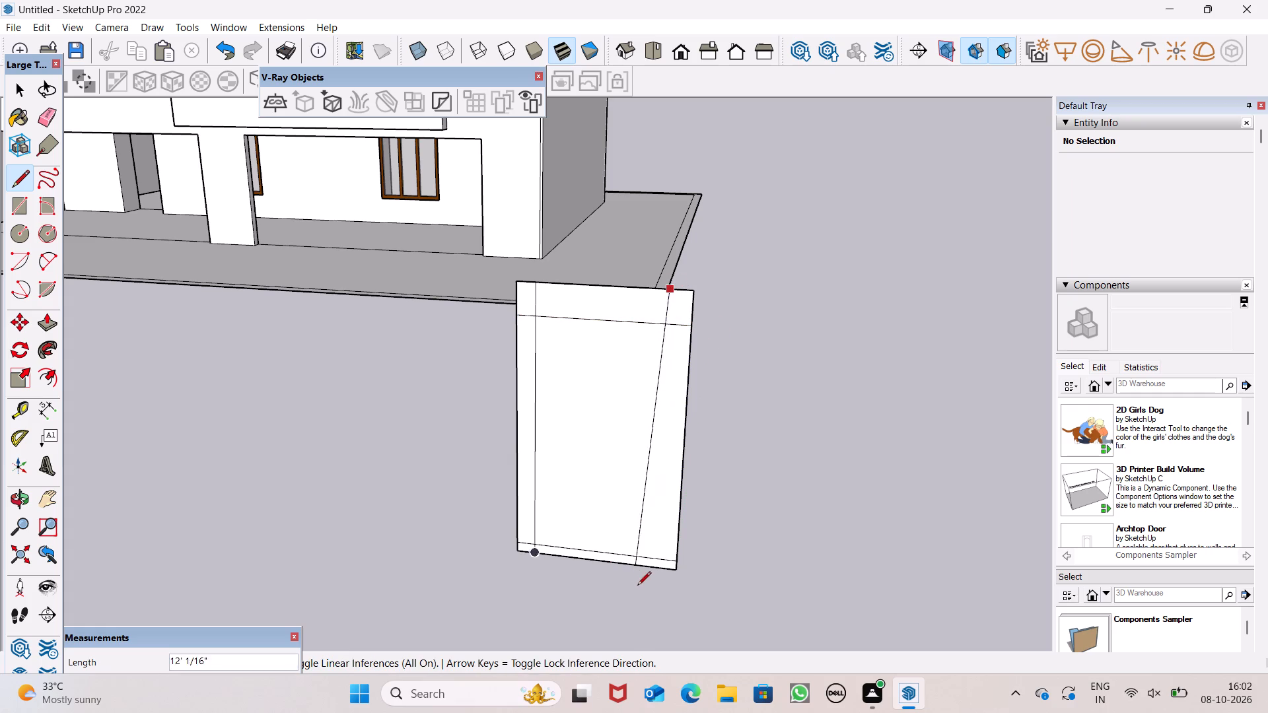
left_click(654, 564)
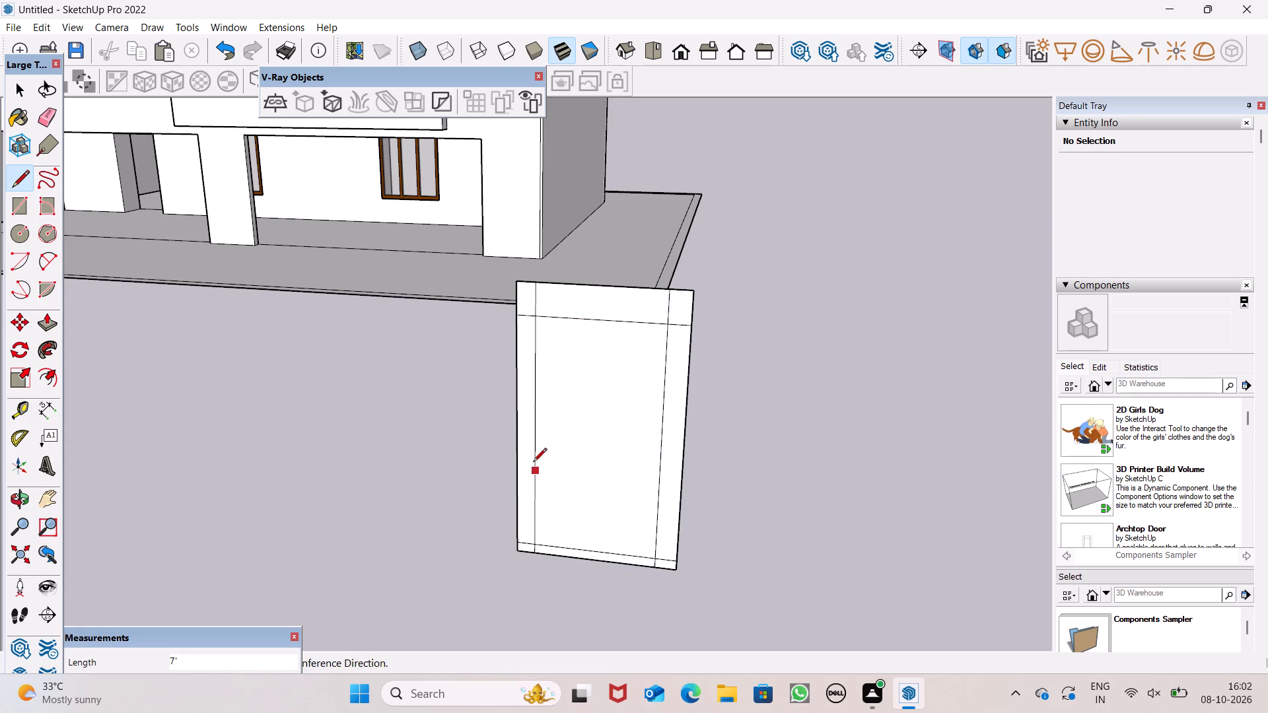
key("space")
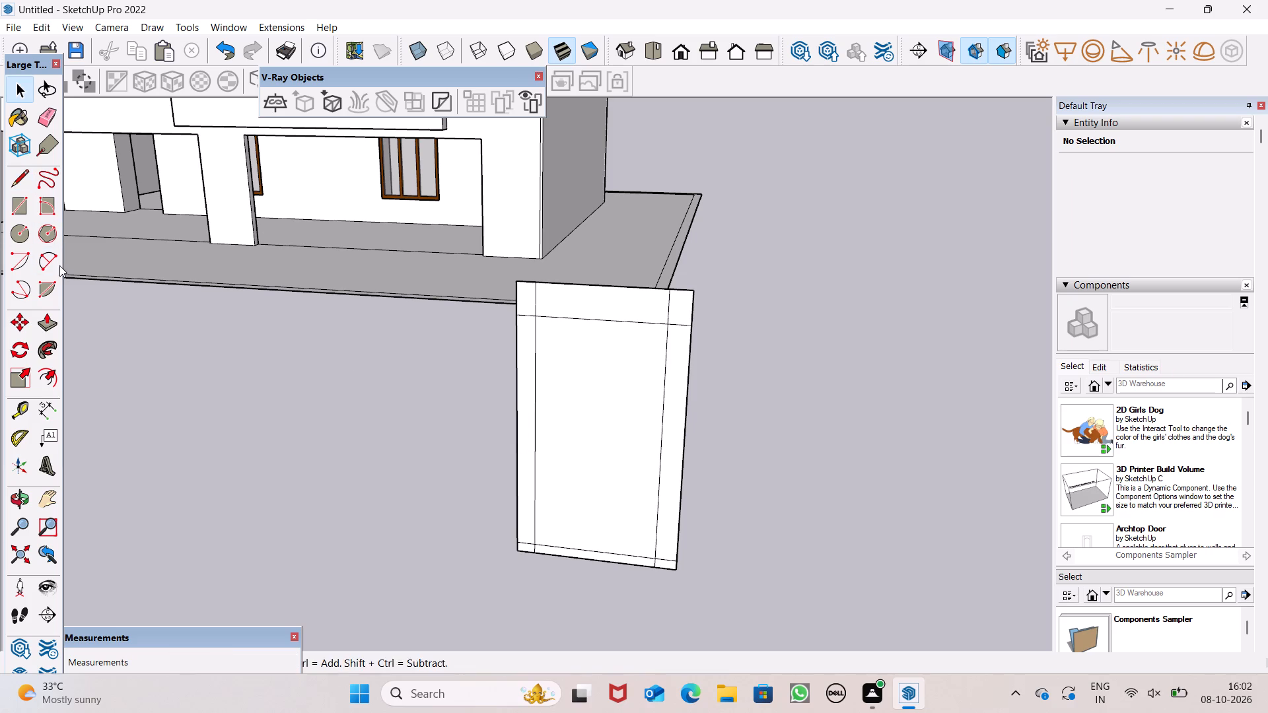
Erase the overlapping line ends at the rectangle's corners, leaving a clean inner rectangle within the door outline.
left_click(37, 124)
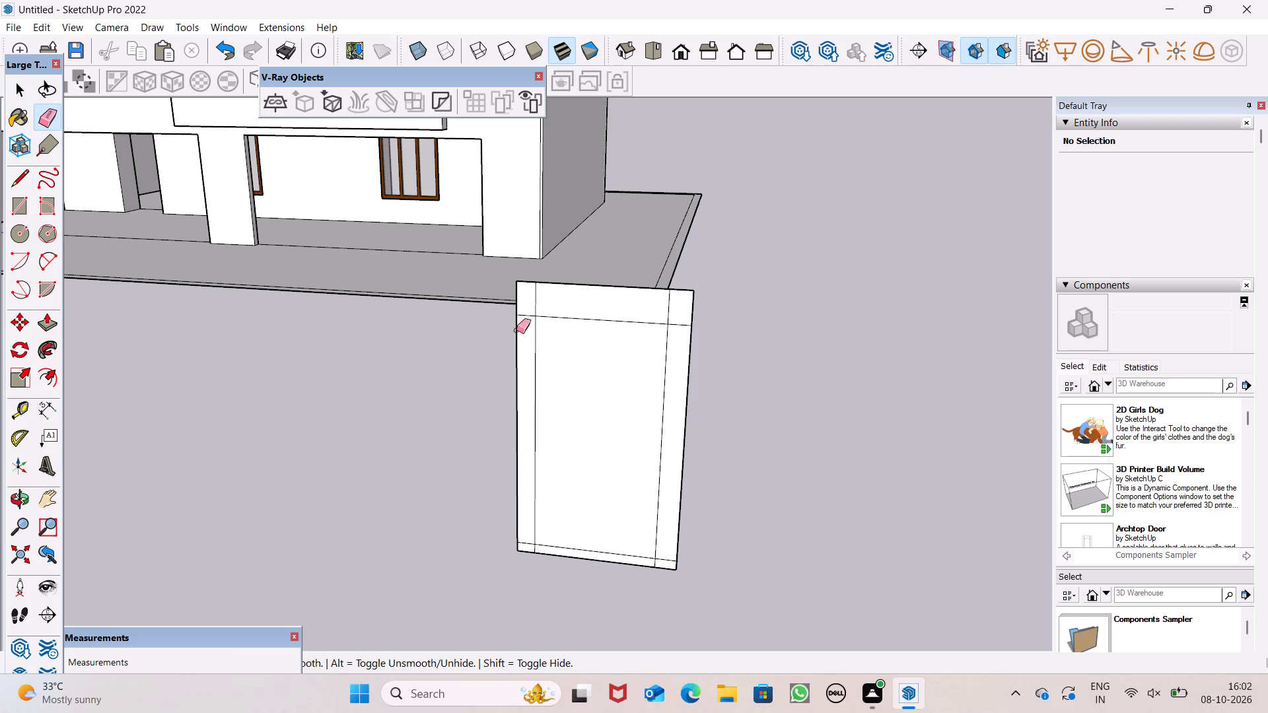
left_click_drag(534, 304, 528, 319)
left_click_drag(669, 312, 678, 320)
left_click(678, 320)
left_click_drag(678, 320, 680, 328)
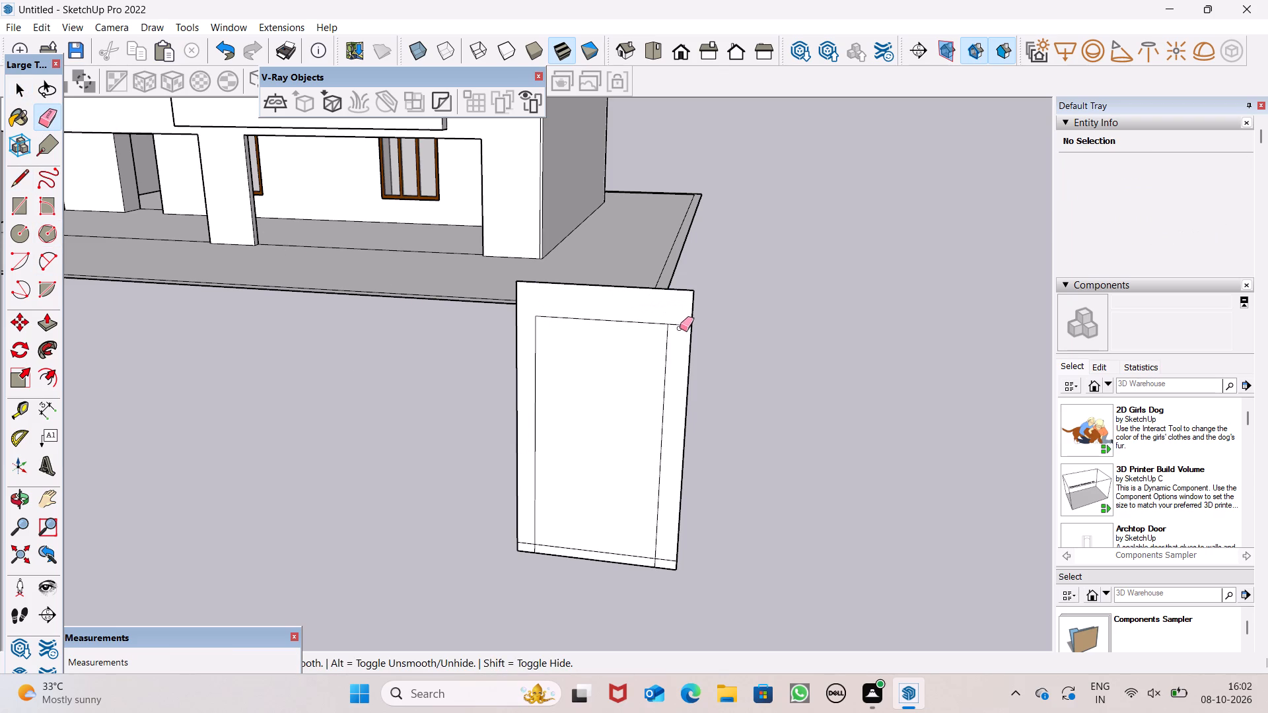
left_click(678, 327)
left_click_drag(678, 324, 678, 335)
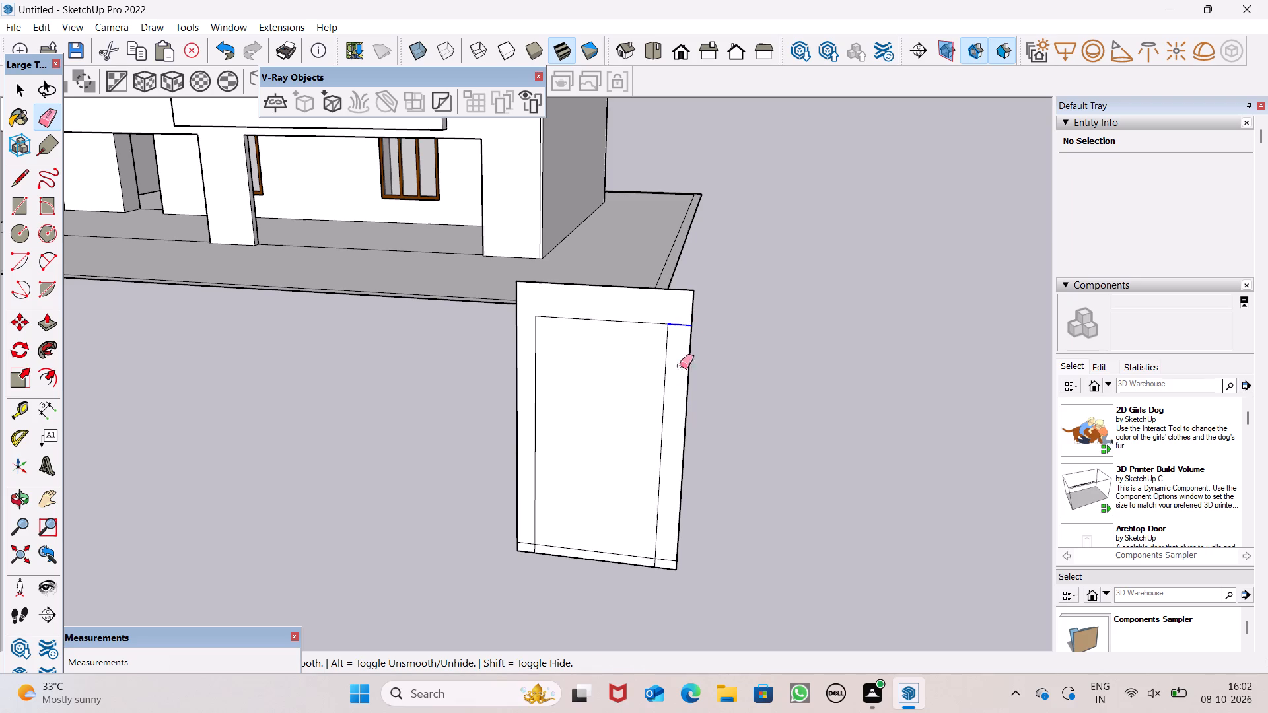
scroll(655, 616, "up", 7)
scroll(669, 527, "up", 3)
left_click_drag(666, 508, 635, 520)
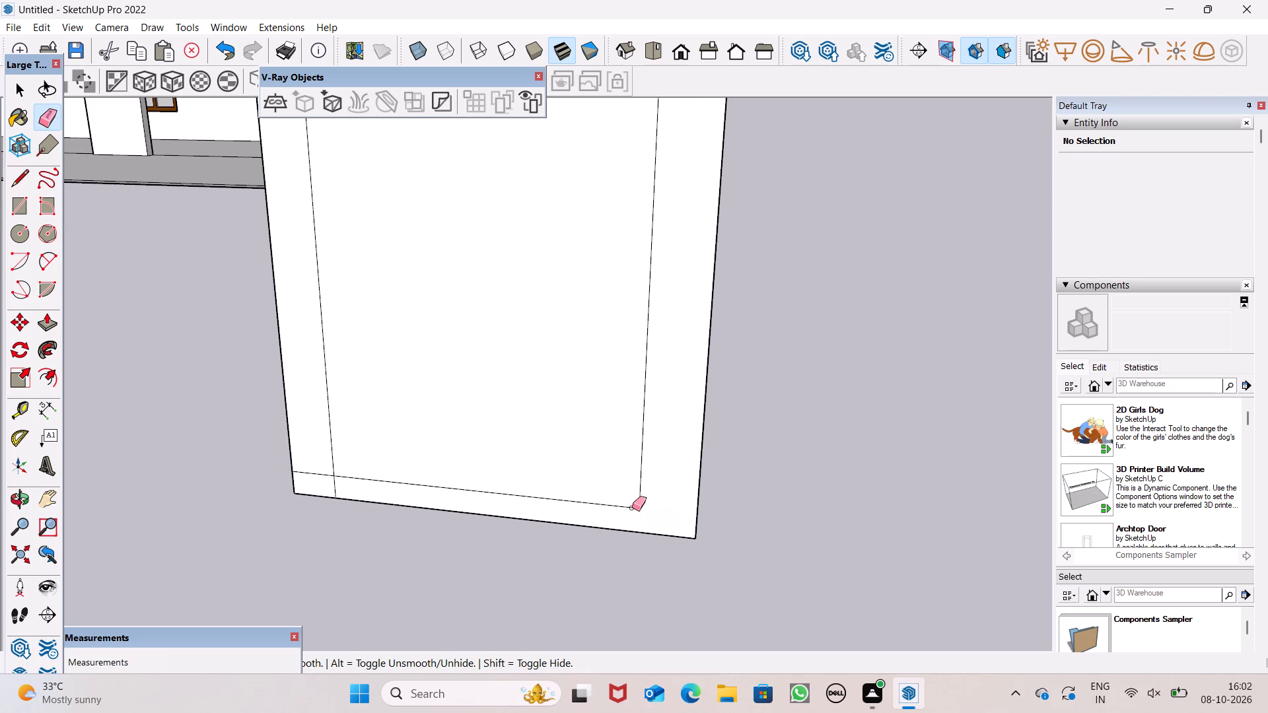
left_click_drag(312, 474, 345, 489)
key("space")
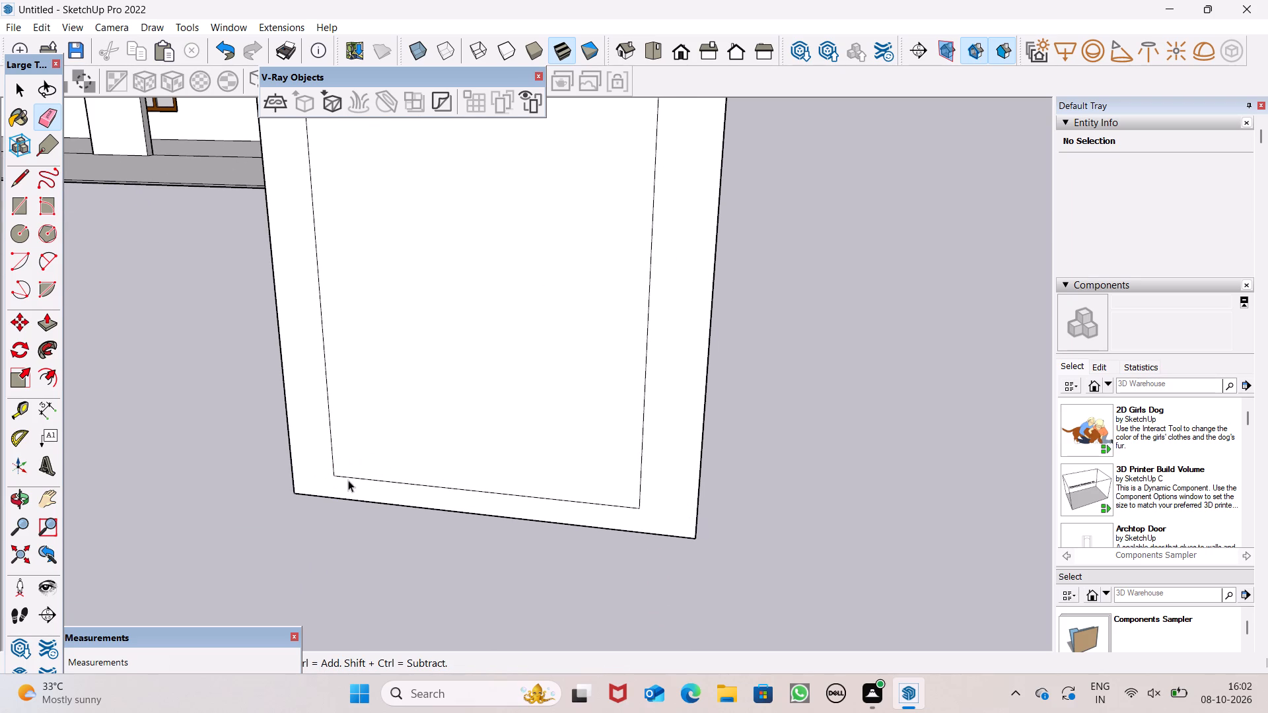
key("space")
Extrude the frame face around the inner rectangle by 6" from the back side of the door panel.
scroll(502, 509, "down", 12)
middle_click_drag(736, 489, 693, 500)
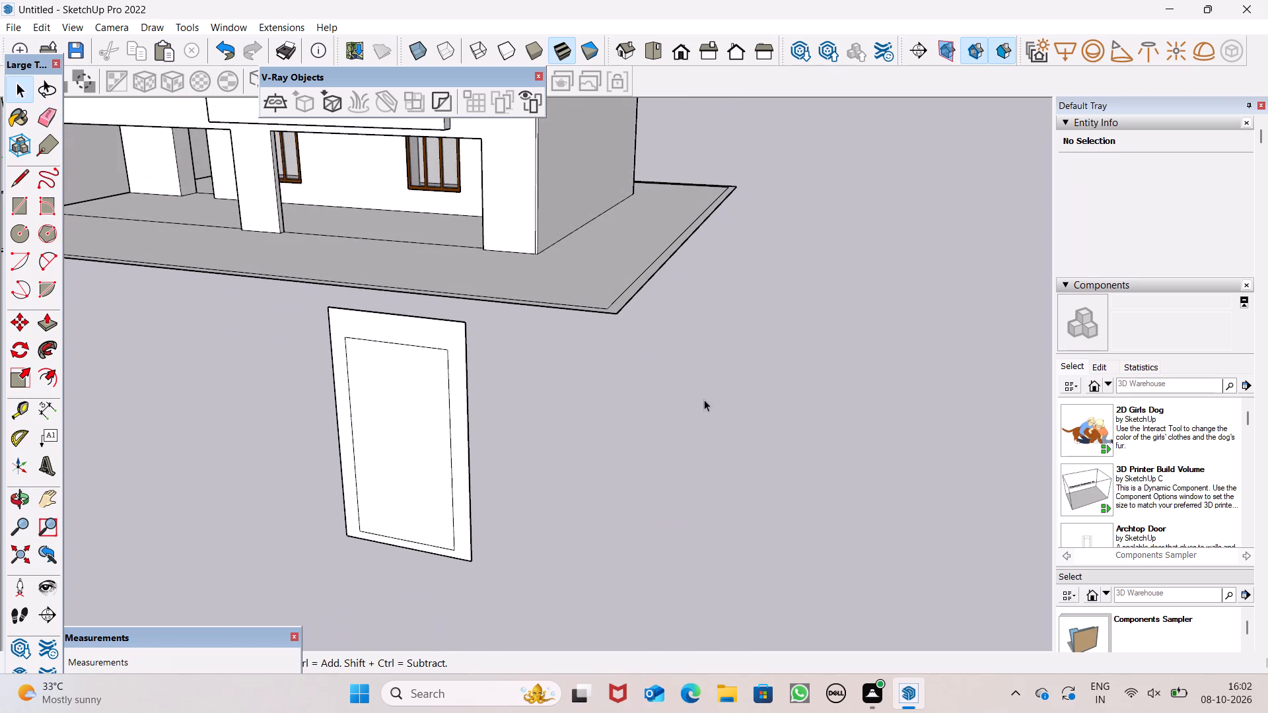
scroll(706, 393, "down", 1)
scroll(757, 347, "down", 8)
middle_click_drag(770, 440, 425, 420)
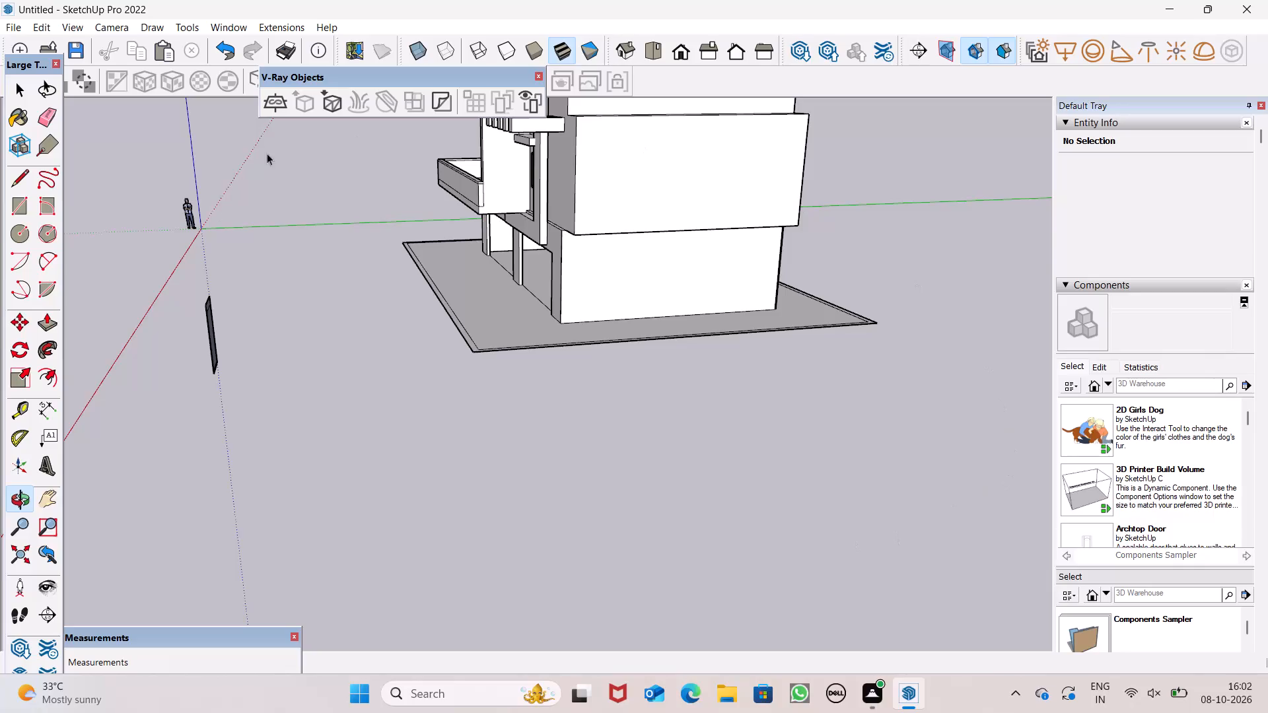
scroll(329, 277, "down", 2)
middle_click_drag(320, 326, 134, 303)
scroll(250, 238, "up", 6)
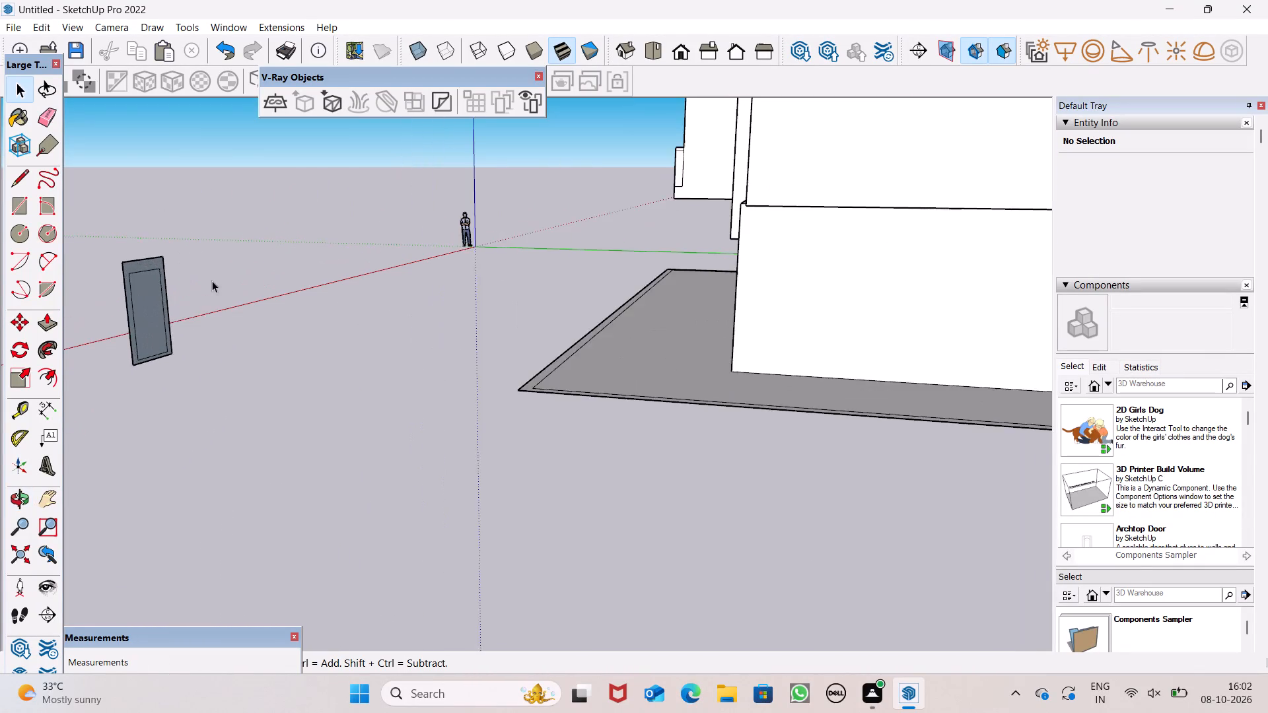
scroll(212, 281, "up", 1)
scroll(168, 322, "up", 4)
left_click(56, 327)
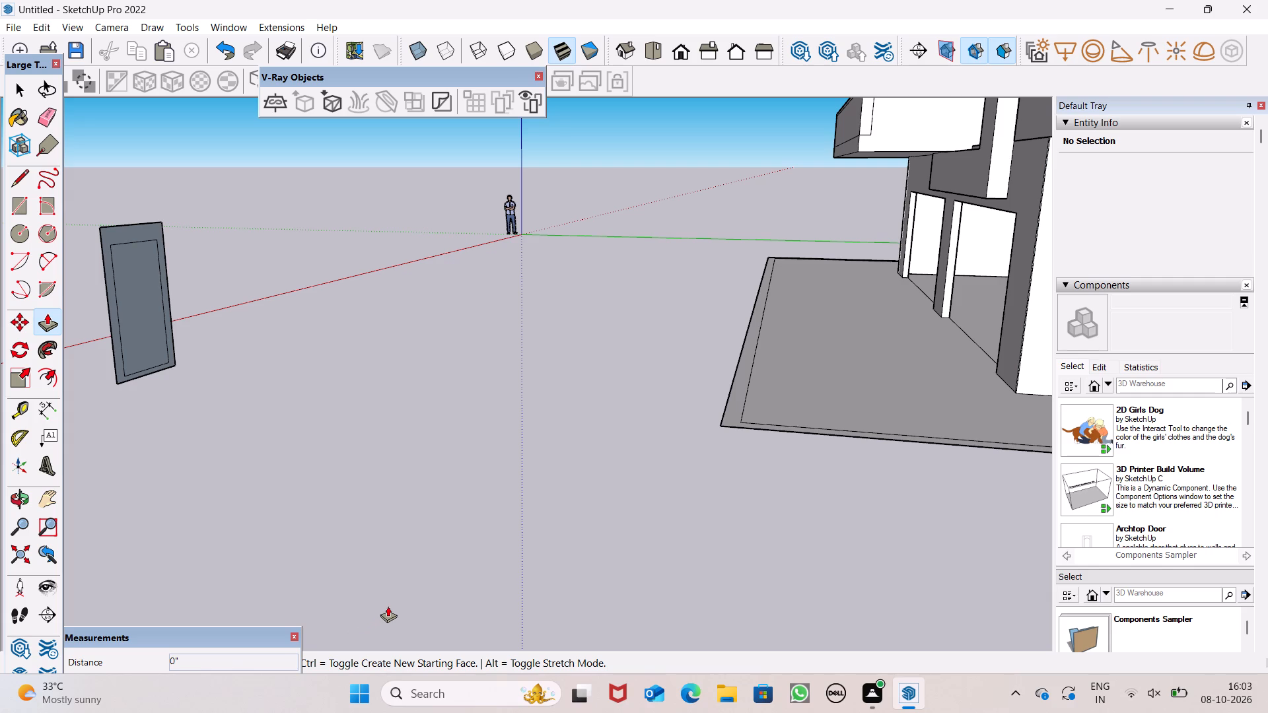
scroll(326, 289, "down", 2)
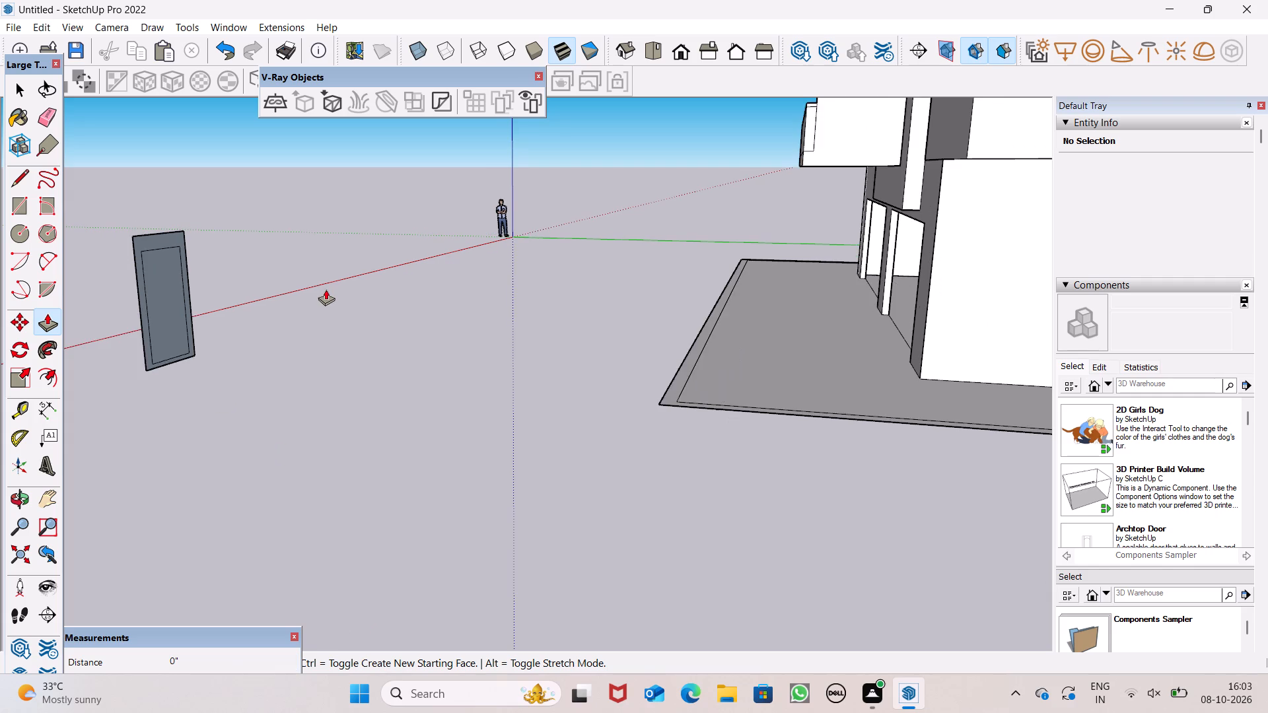
scroll(182, 325, "up", 2)
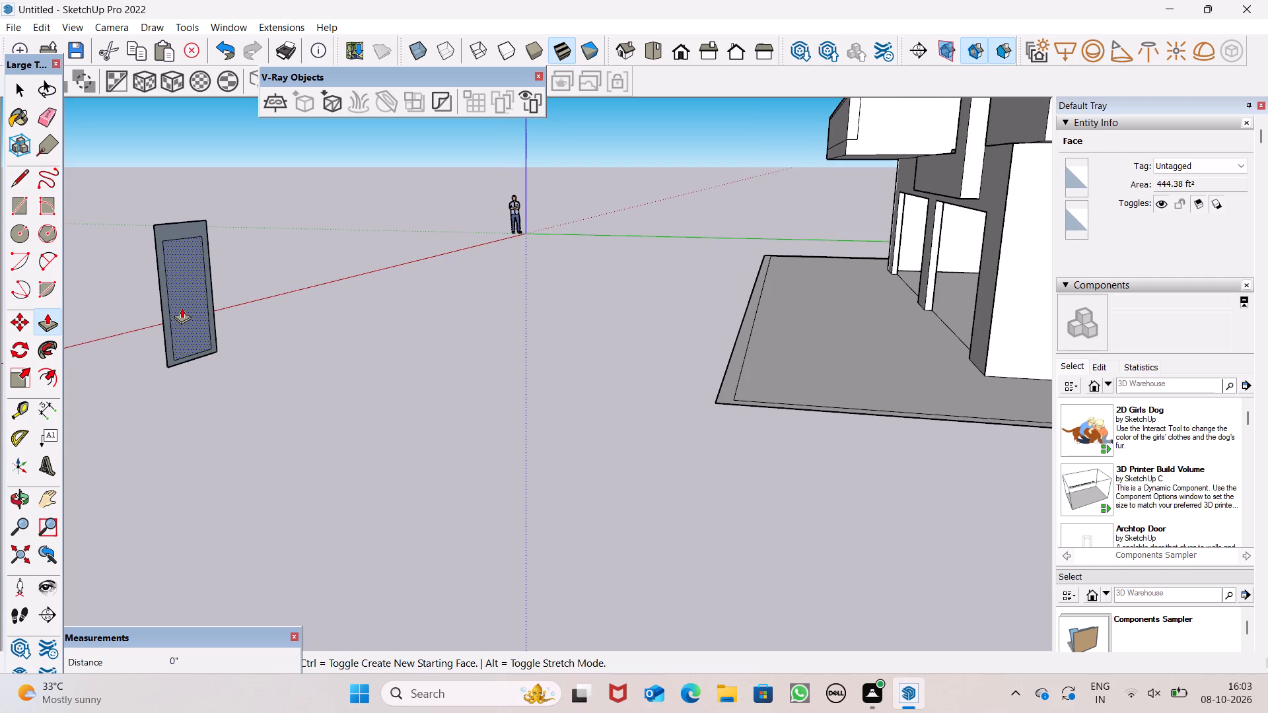
scroll(162, 310, "up", 5)
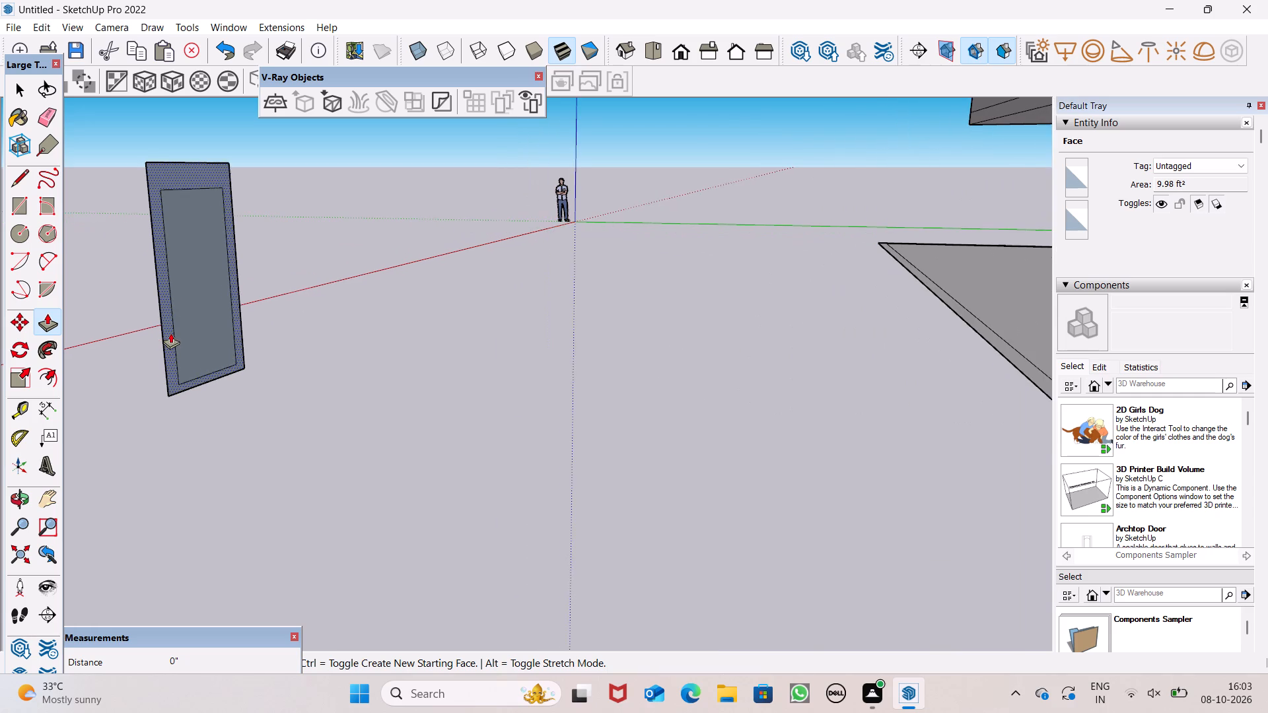
scroll(170, 333, "down", 1)
middle_click_drag(202, 452, 221, 450)
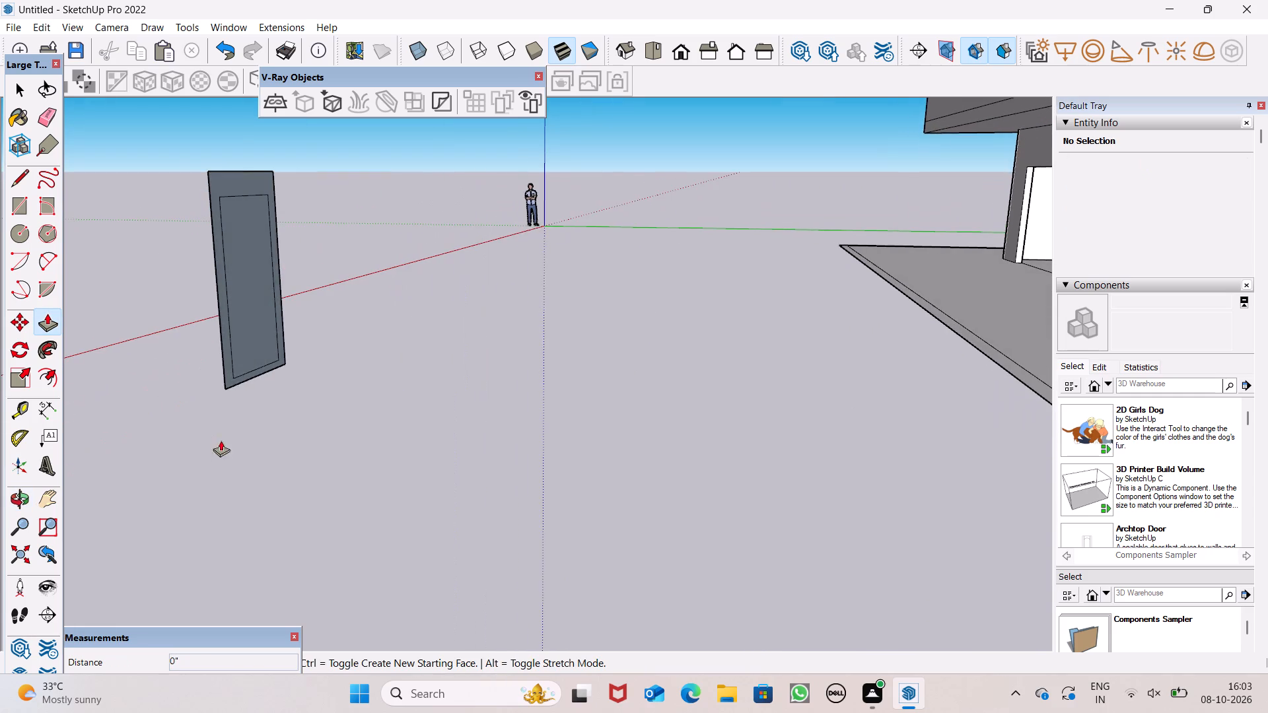
scroll(239, 370, "up", 2)
scroll(239, 369, "down", 2)
middle_click_drag(240, 397, 227, 434)
scroll(195, 479, "up", 5)
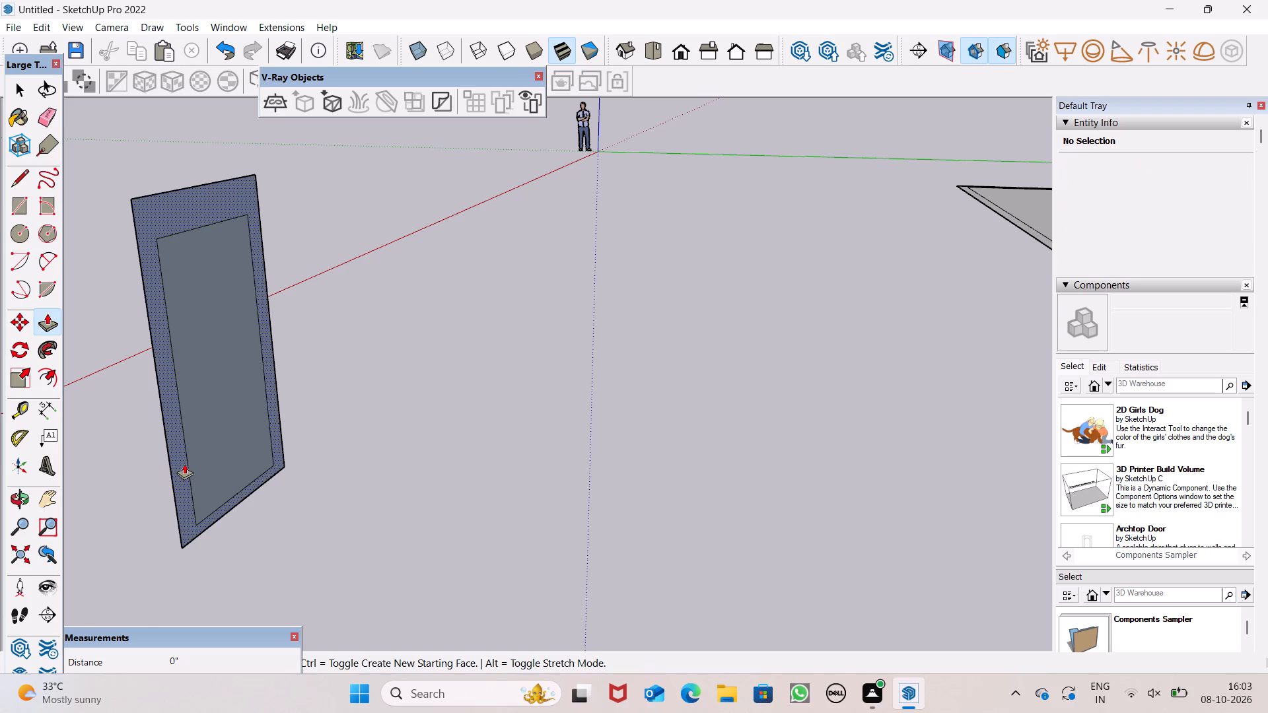
scroll(195, 454, "down", 2)
scroll(194, 495, "up", 2)
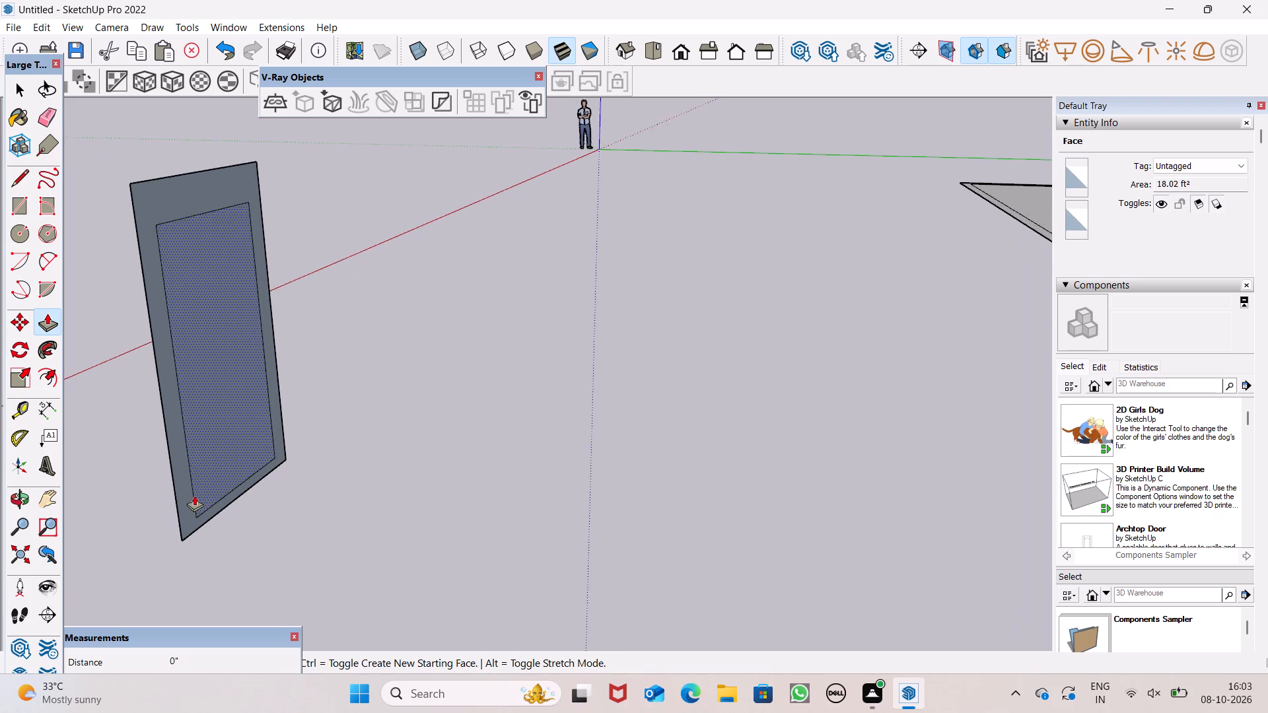
scroll(194, 495, "up", 2)
left_click_drag(180, 506, 238, 523, "ctrl")
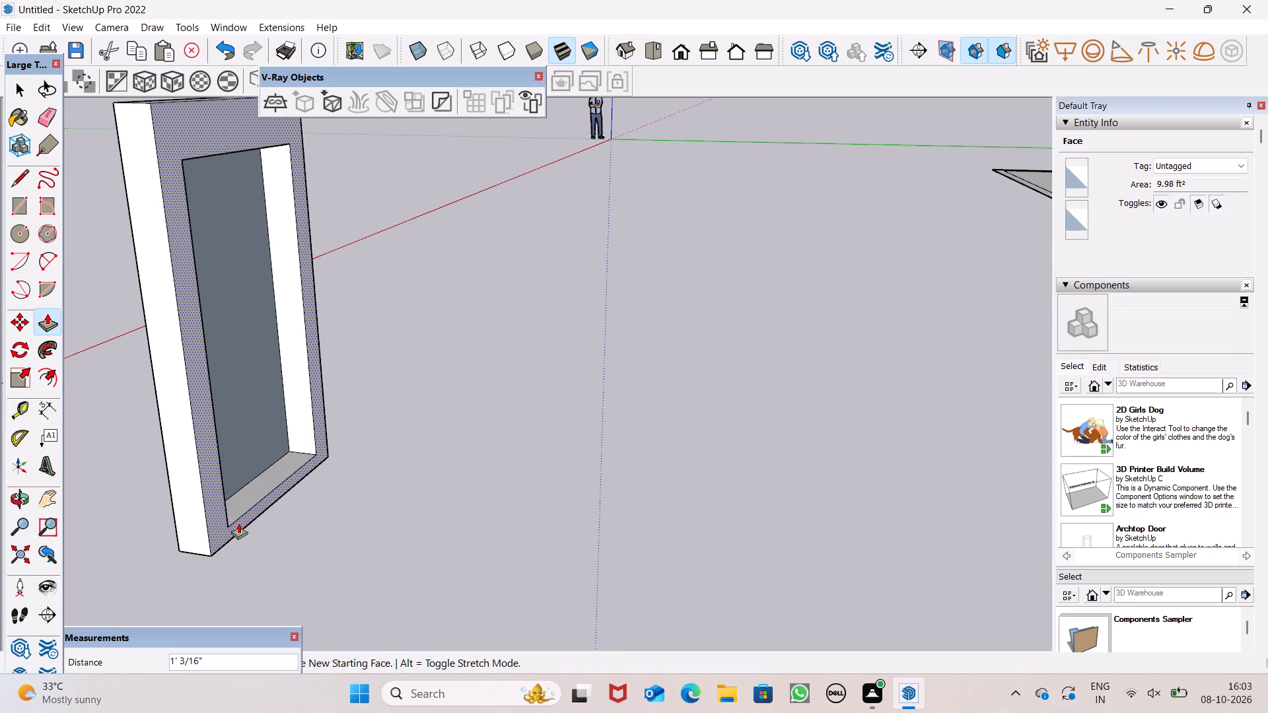
left_click_drag(238, 523, 235, 518, "ctrl")
key("6")
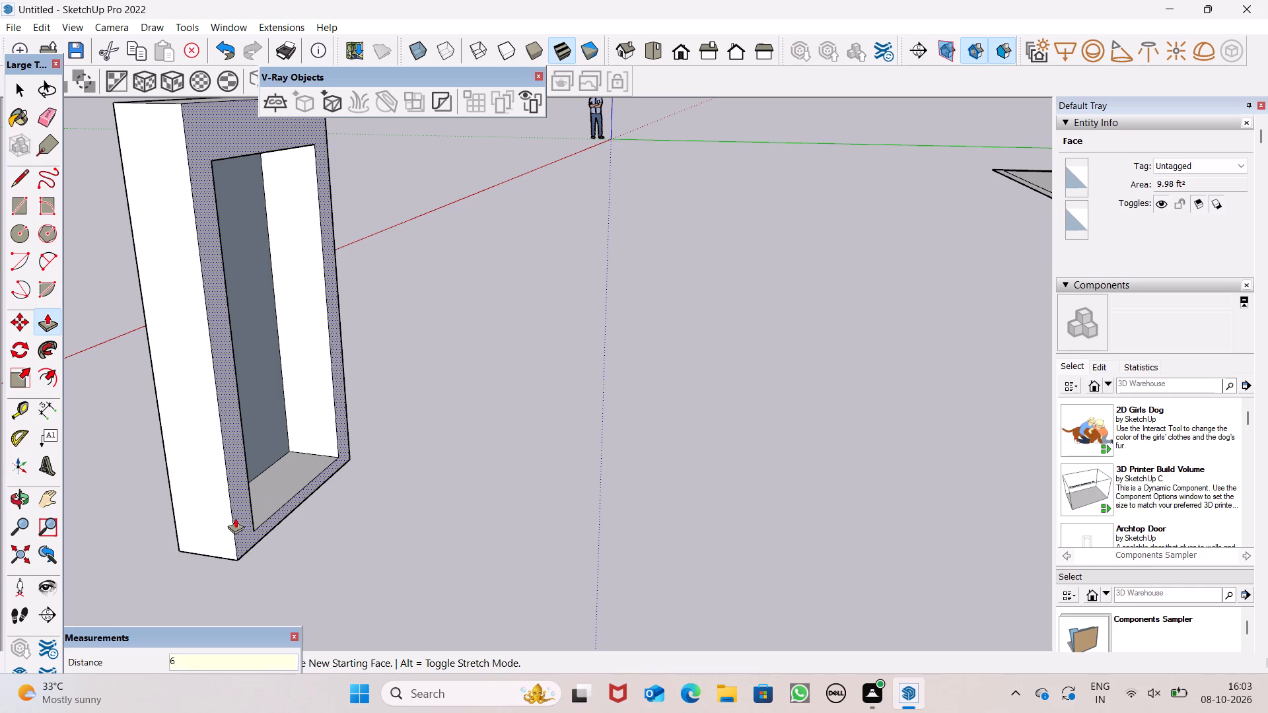
left_click_drag(235, 518, 232, 516, "ctrl")
key("shift+quotedbl")
key("Return")
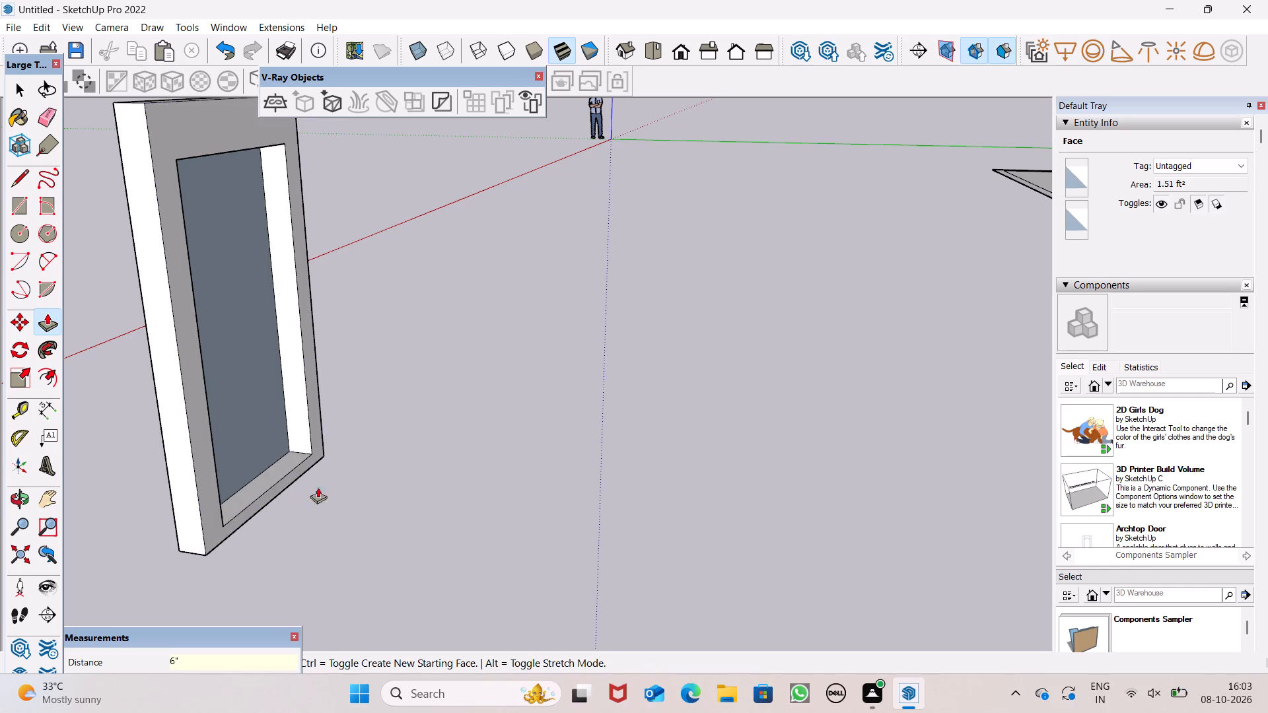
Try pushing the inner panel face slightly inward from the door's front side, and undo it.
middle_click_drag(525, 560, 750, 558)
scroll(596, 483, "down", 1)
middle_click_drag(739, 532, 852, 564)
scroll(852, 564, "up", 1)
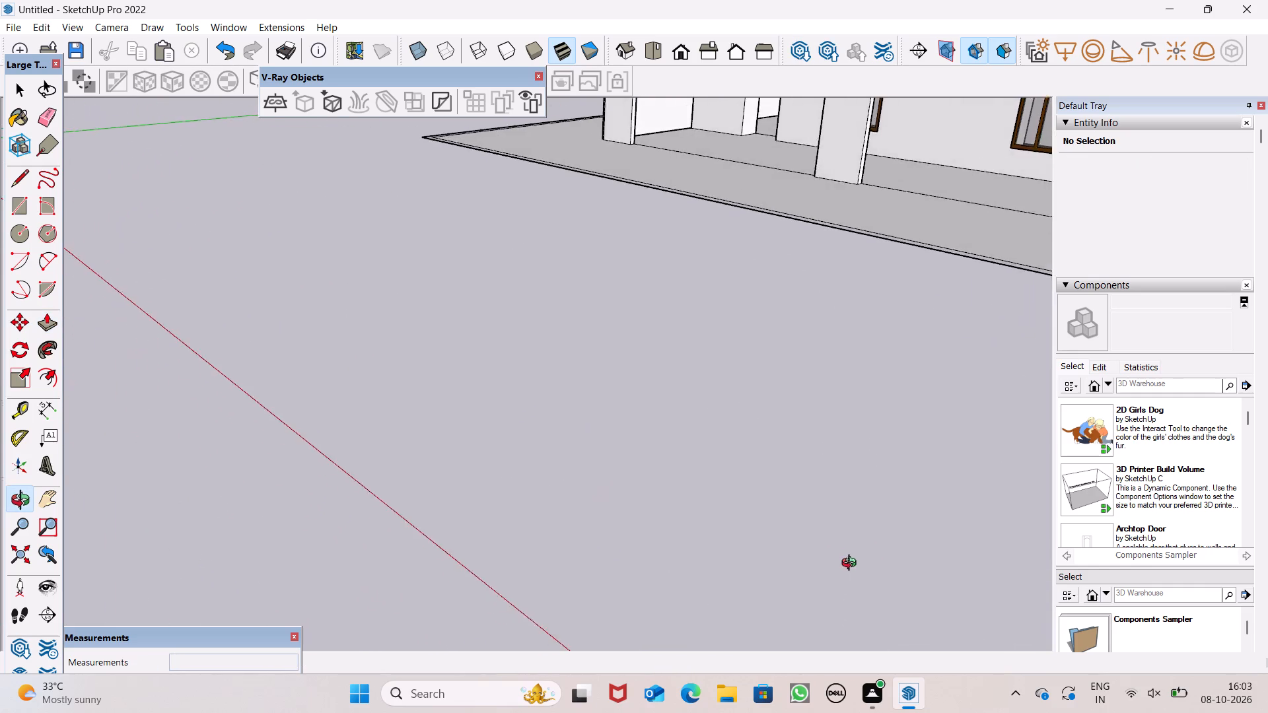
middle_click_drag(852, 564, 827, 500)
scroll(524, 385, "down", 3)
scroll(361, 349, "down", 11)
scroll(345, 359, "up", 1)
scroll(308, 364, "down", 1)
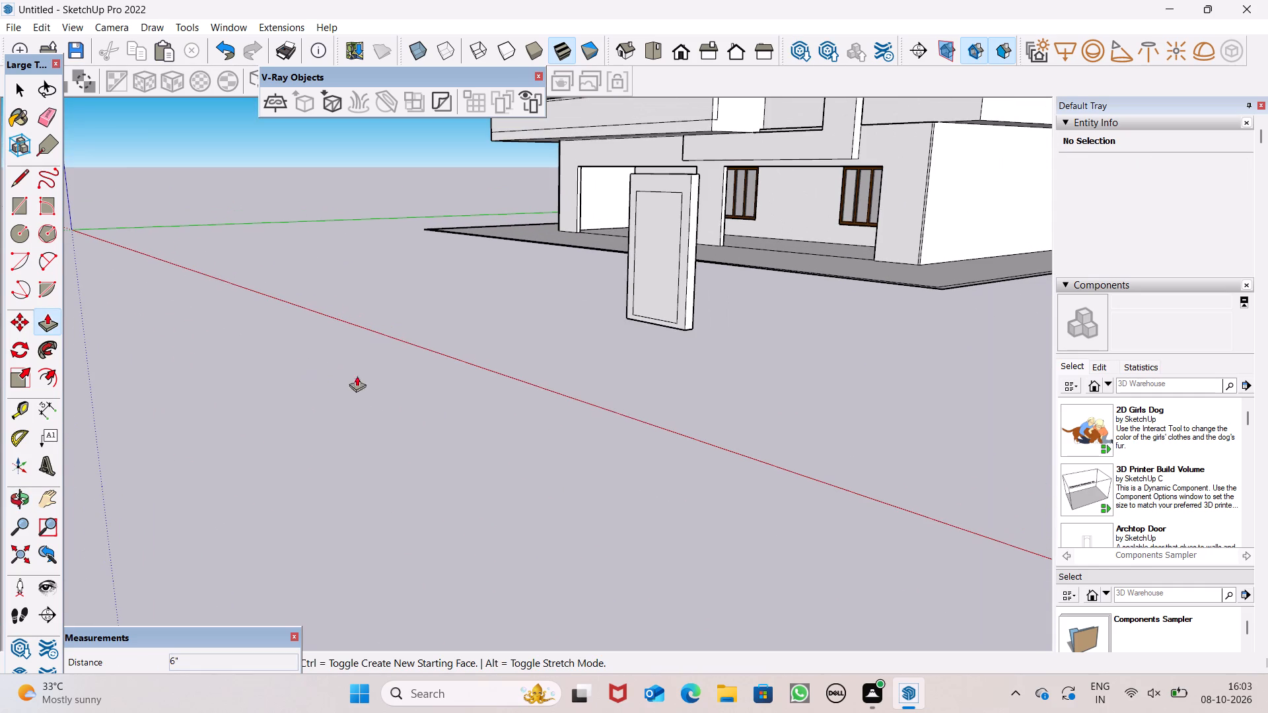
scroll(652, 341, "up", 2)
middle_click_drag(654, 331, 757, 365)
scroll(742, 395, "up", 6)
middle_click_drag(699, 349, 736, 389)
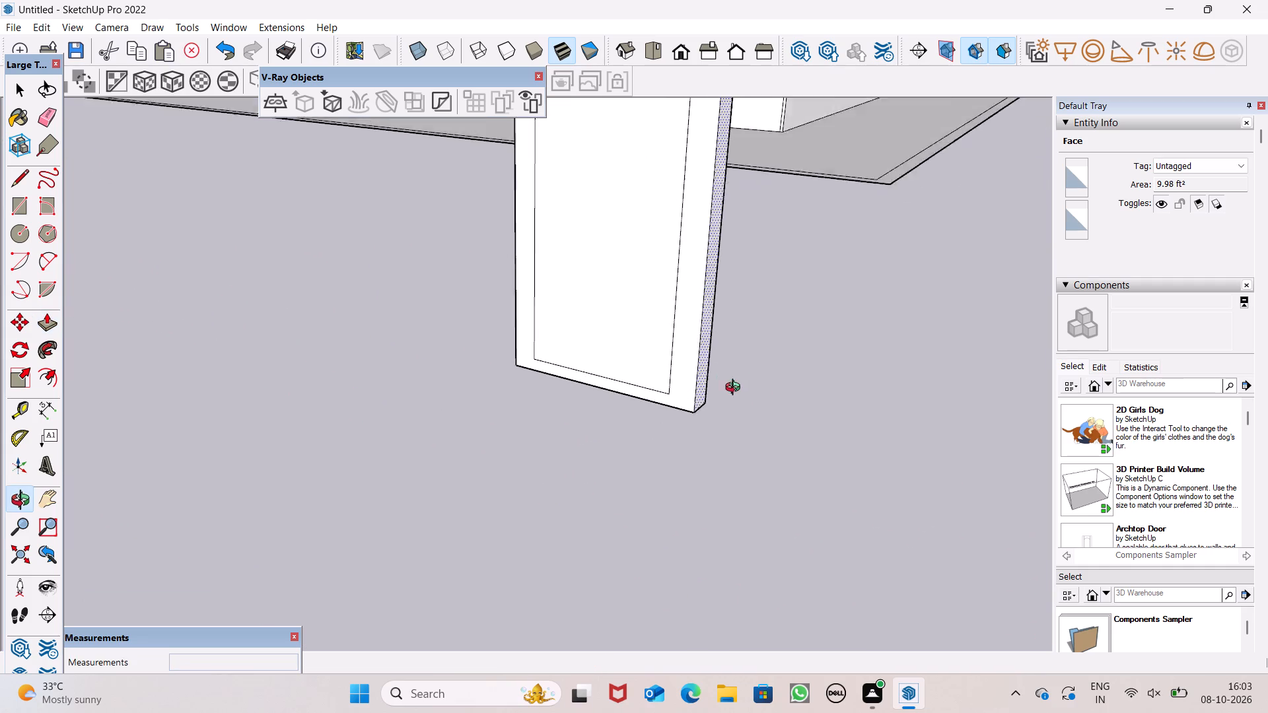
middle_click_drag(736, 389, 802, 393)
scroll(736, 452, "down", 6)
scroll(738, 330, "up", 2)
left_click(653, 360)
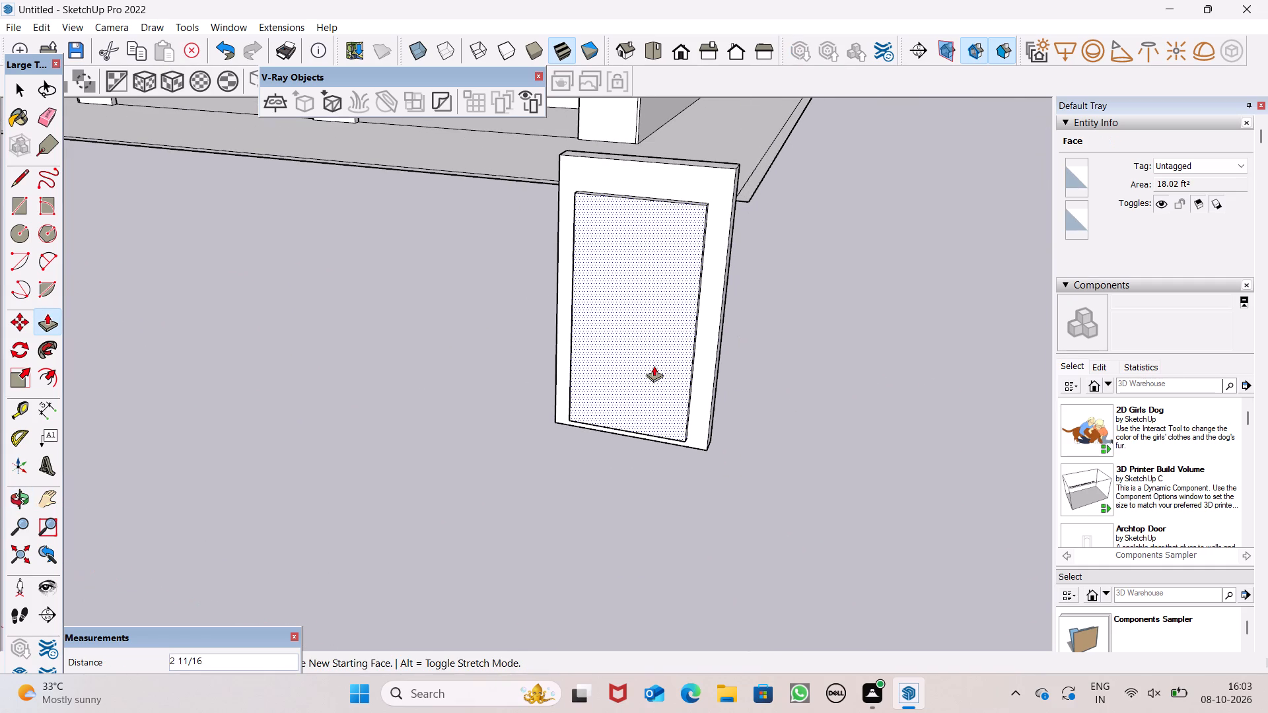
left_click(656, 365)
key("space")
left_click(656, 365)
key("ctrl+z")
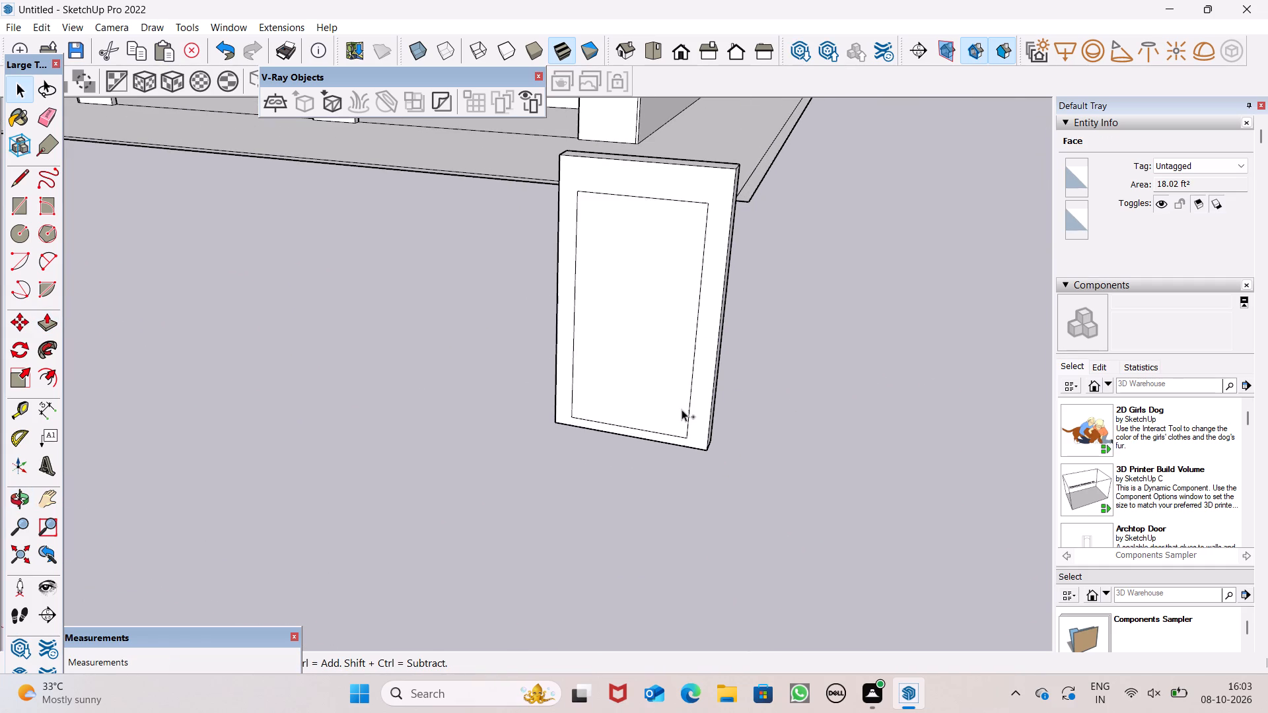
Pull the frame face on the door's front side outward by about 7/8" around the inner panel.
scroll(682, 410, "up", 3)
left_click(52, 322)
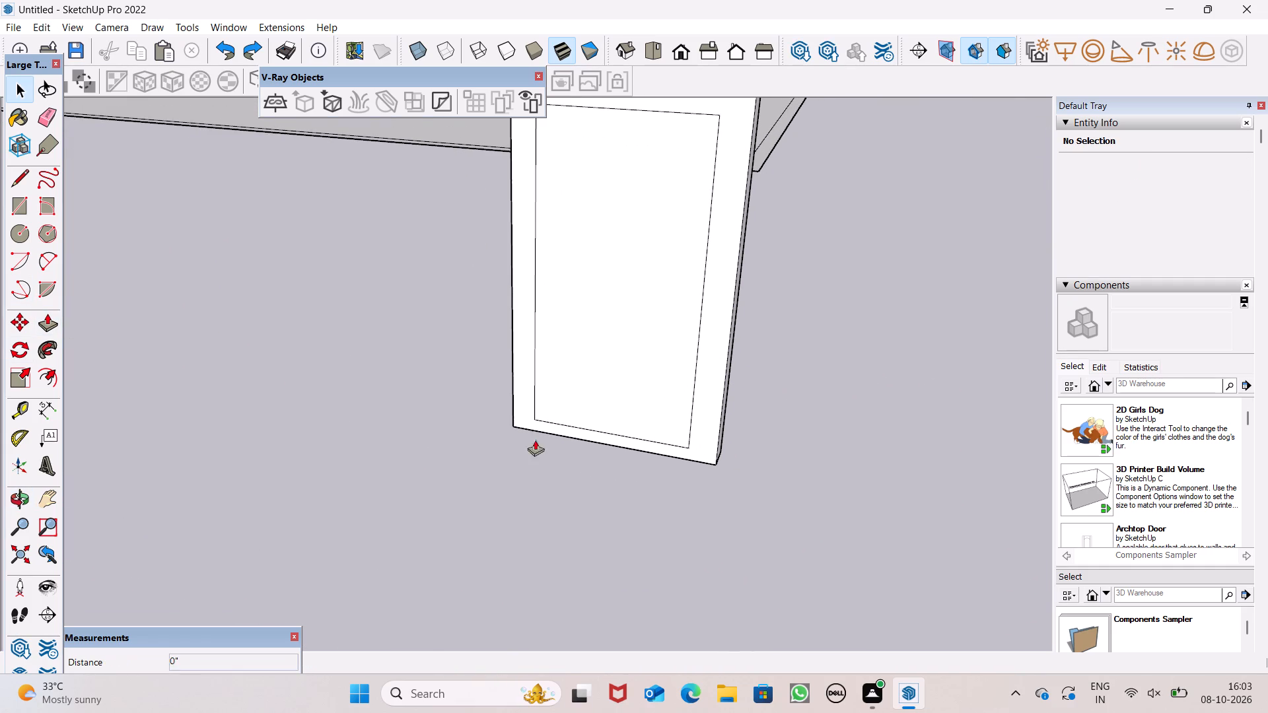
scroll(630, 449, "up", 4)
left_click(735, 449)
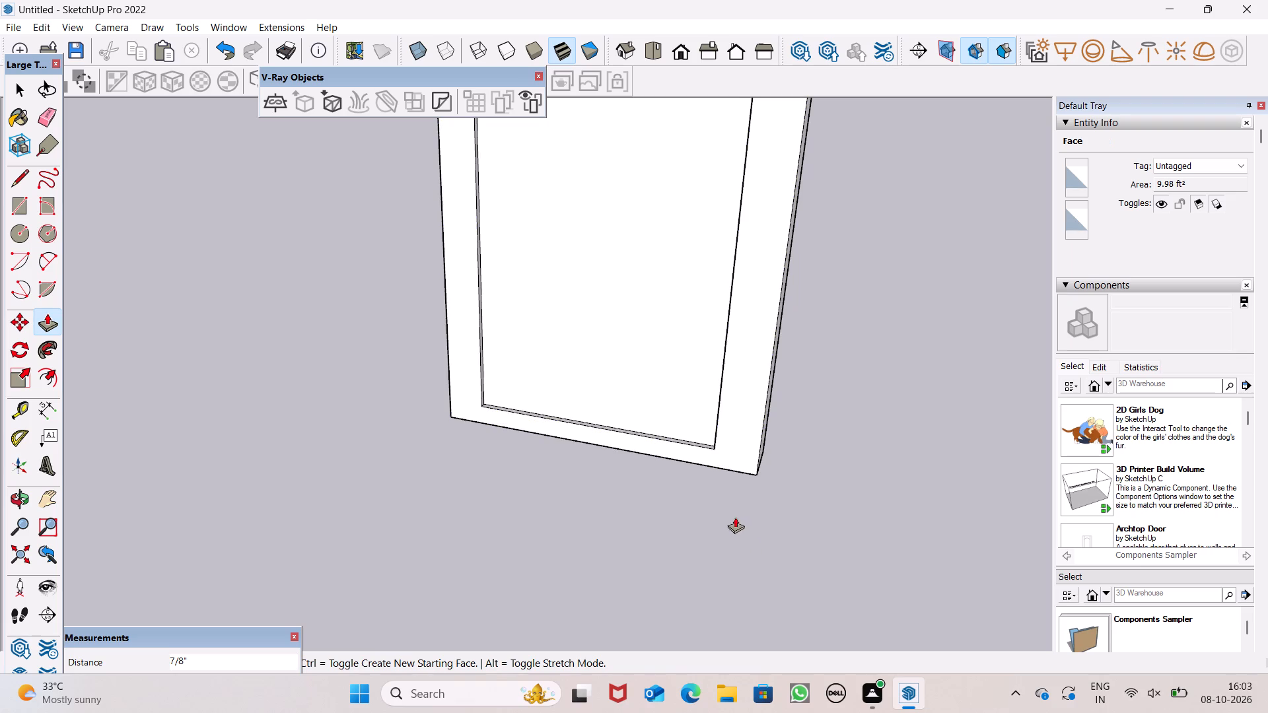
key("space")
scroll(610, 440, "down", 7)
scroll(557, 500, "down", 4)
scroll(816, 308, "up", 3)
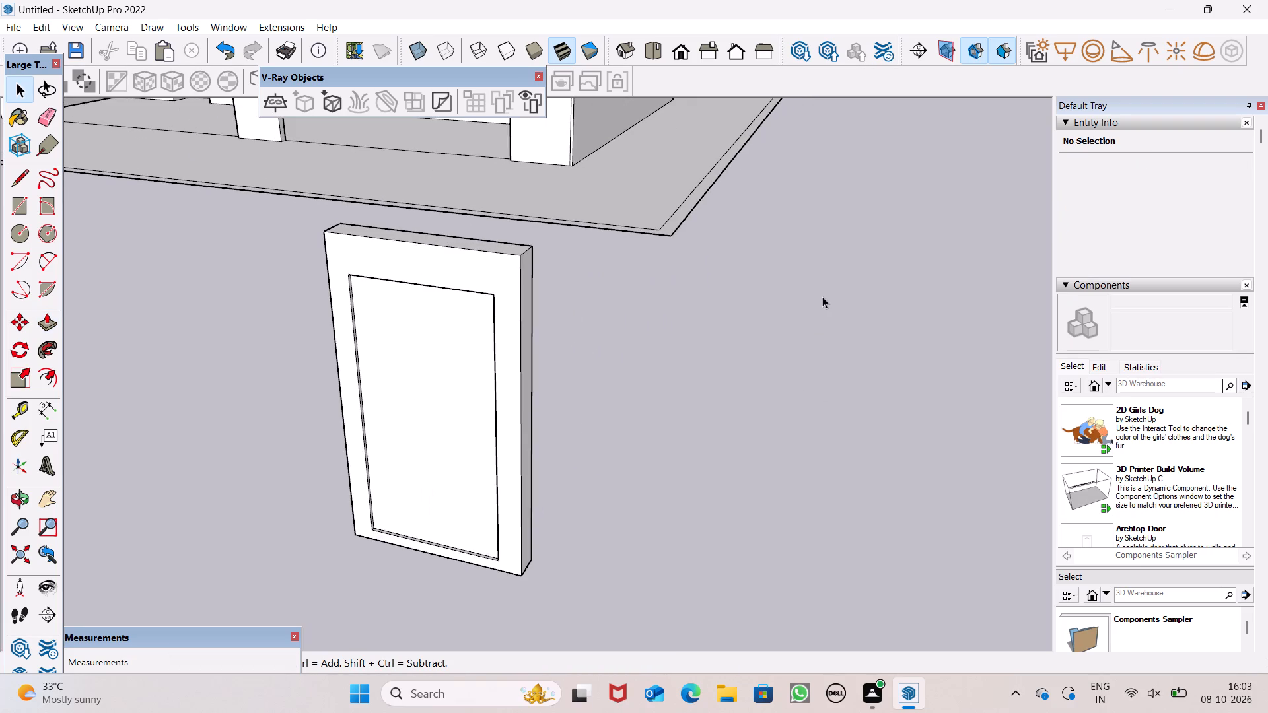
middle_click_drag(806, 316, 835, 327)
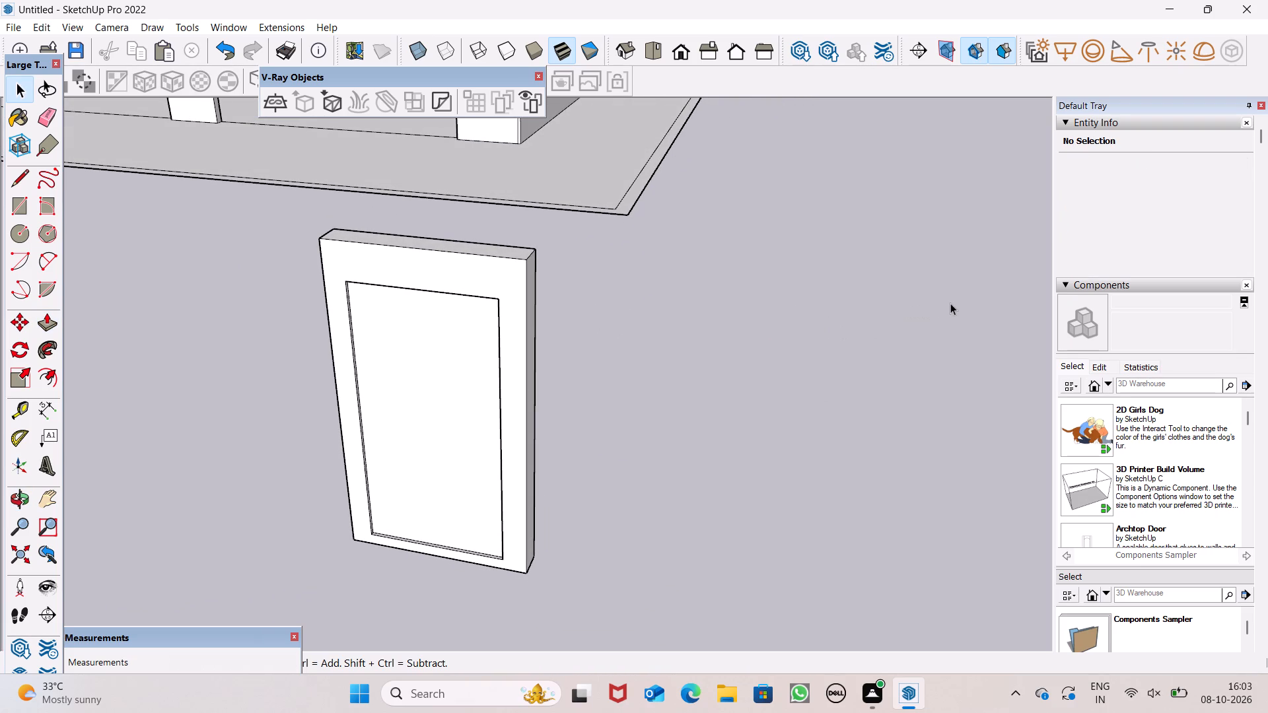
Browse the Colors and Wood material collections for a door frame finish, picking Wood Veneer 01.
scroll(1119, 430, "down", 3)
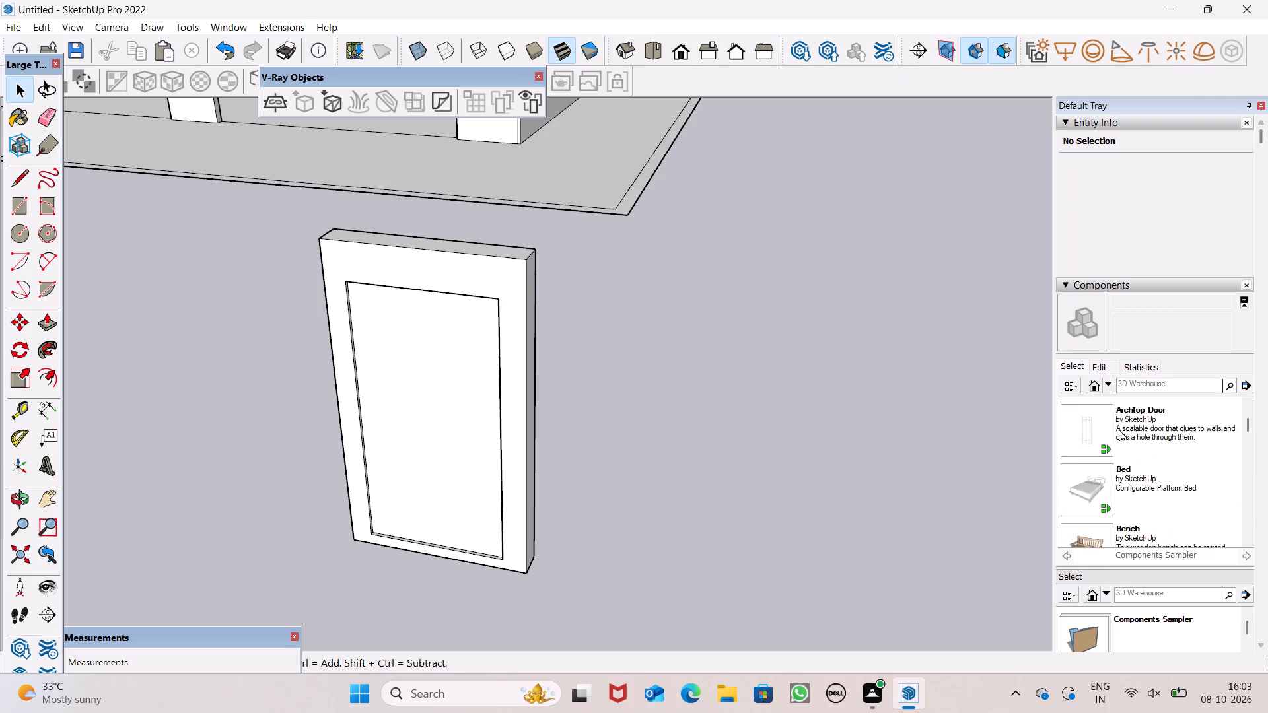
scroll(1119, 430, "down", 3)
scroll(1173, 417, "down", 7)
scroll(1152, 513, "up", 1)
scroll(1152, 513, "down", 5)
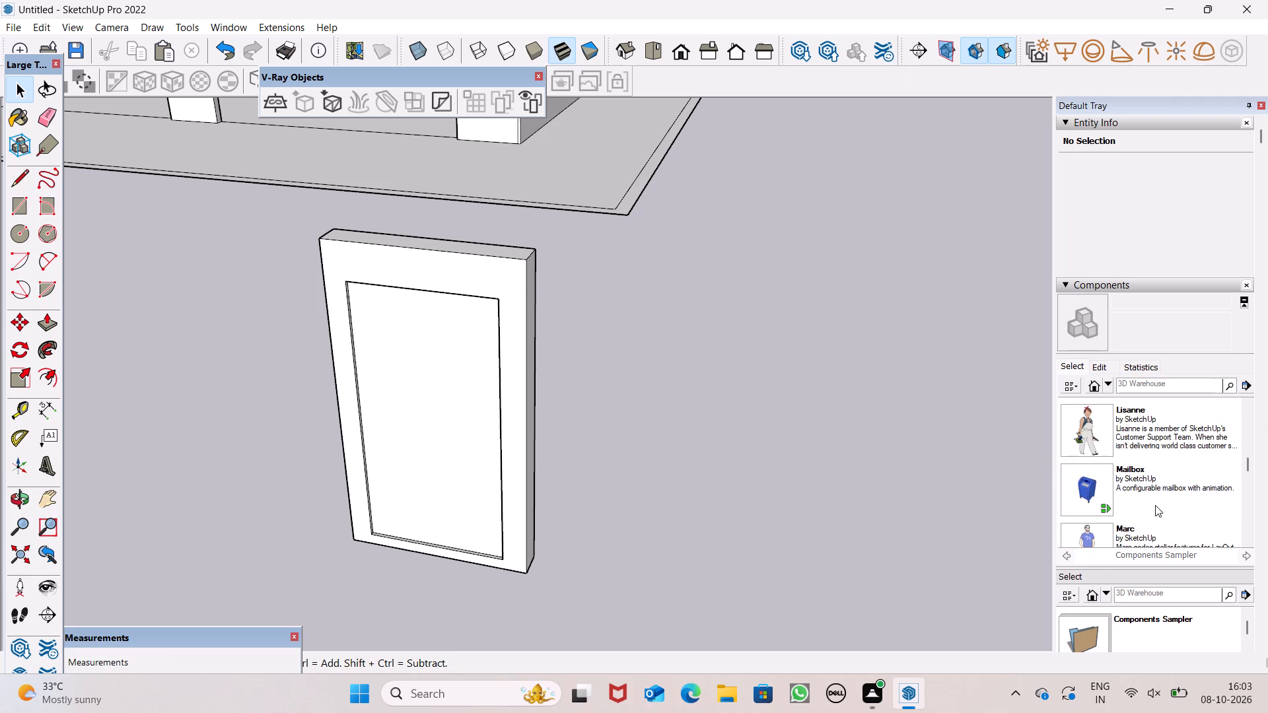
scroll(1155, 505, "down", 10)
scroll(1146, 463, "down", 12)
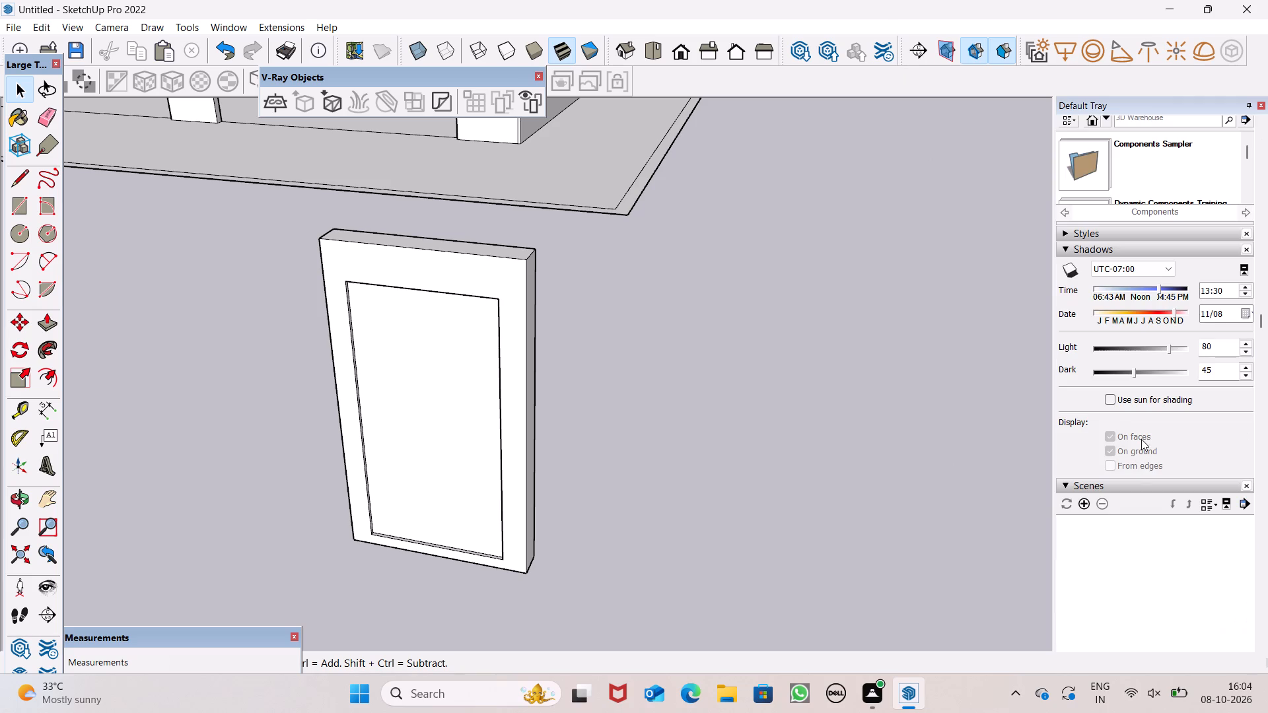
scroll(1152, 401, "down", 6)
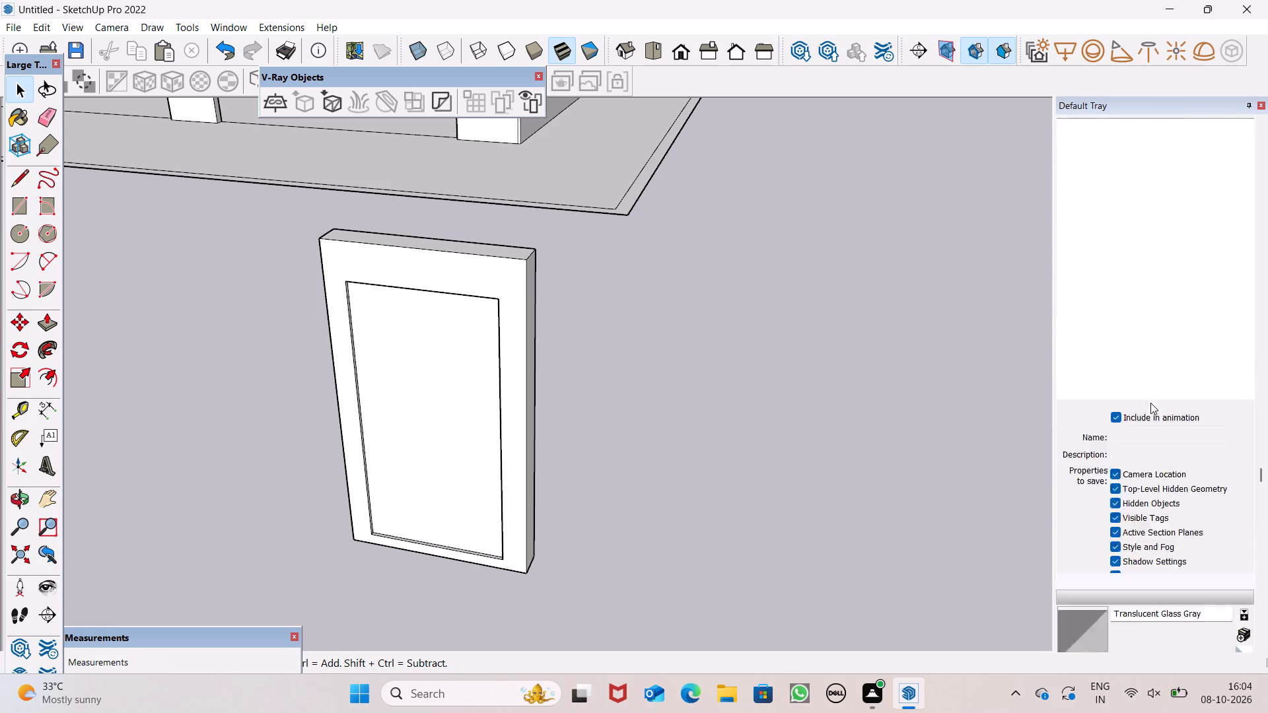
scroll(1150, 403, "down", 8)
left_click(1199, 299)
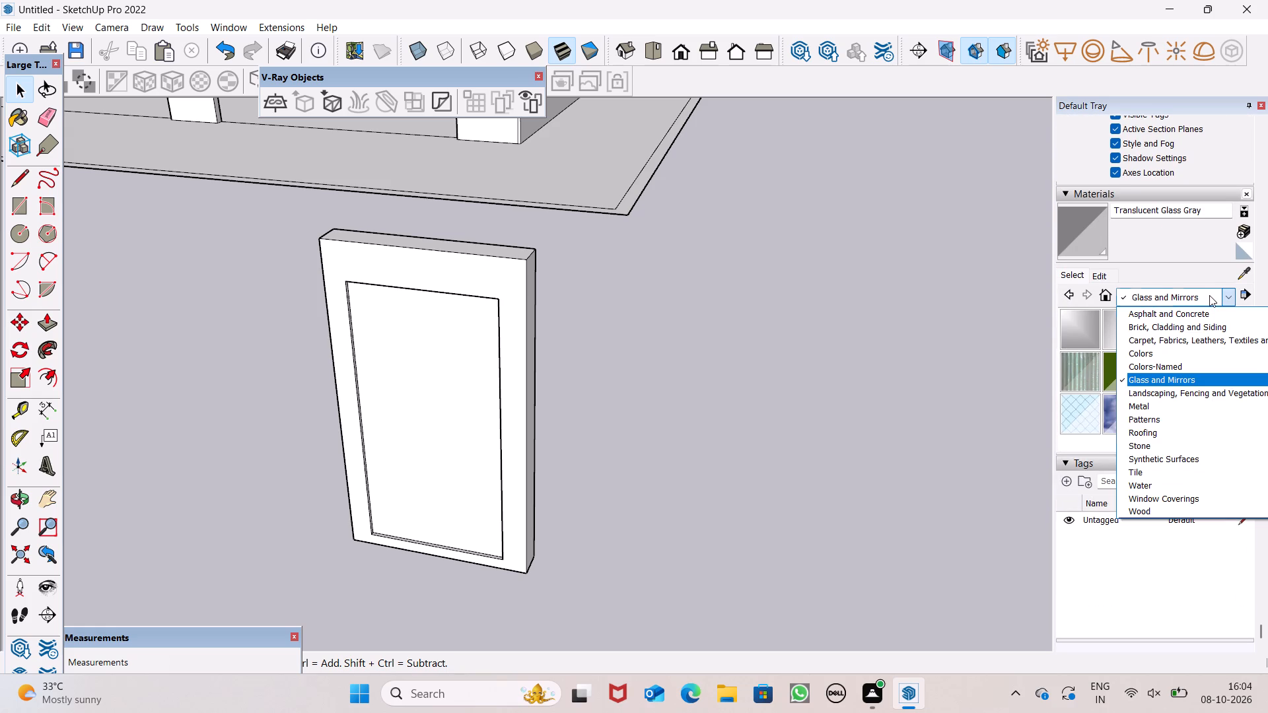
left_click(1224, 295)
left_click(1224, 295)
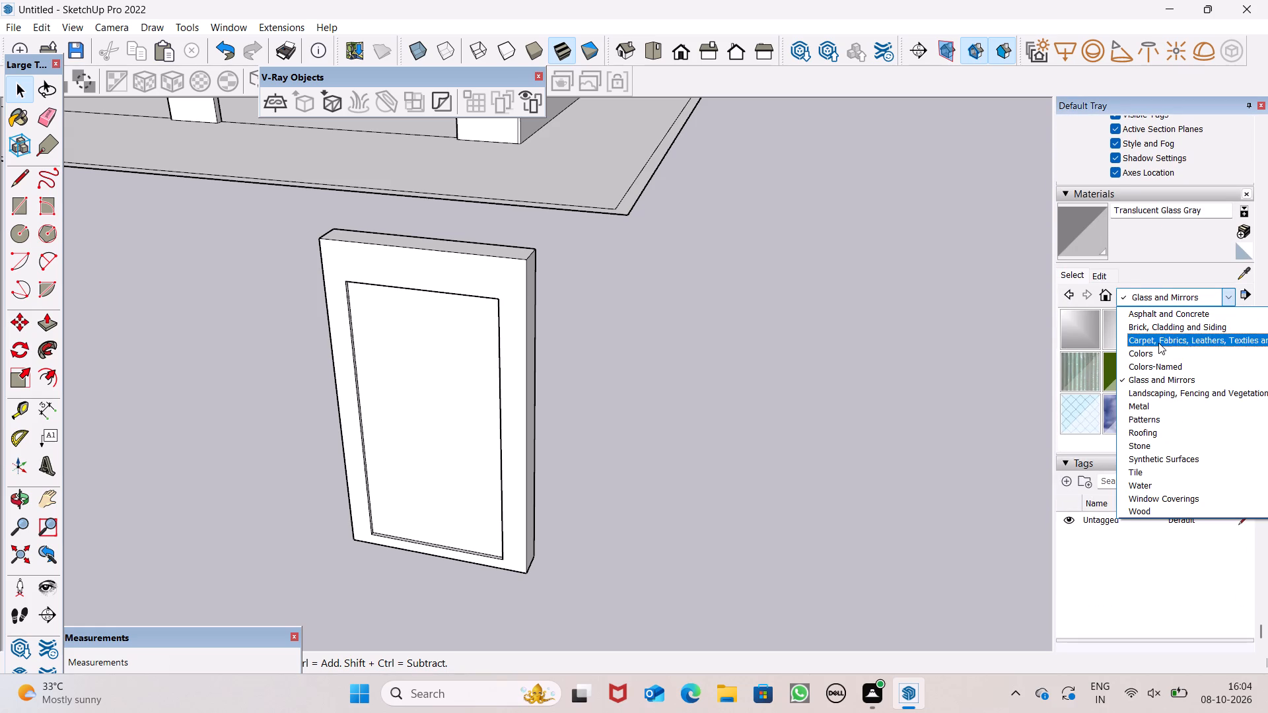
left_click(1156, 355)
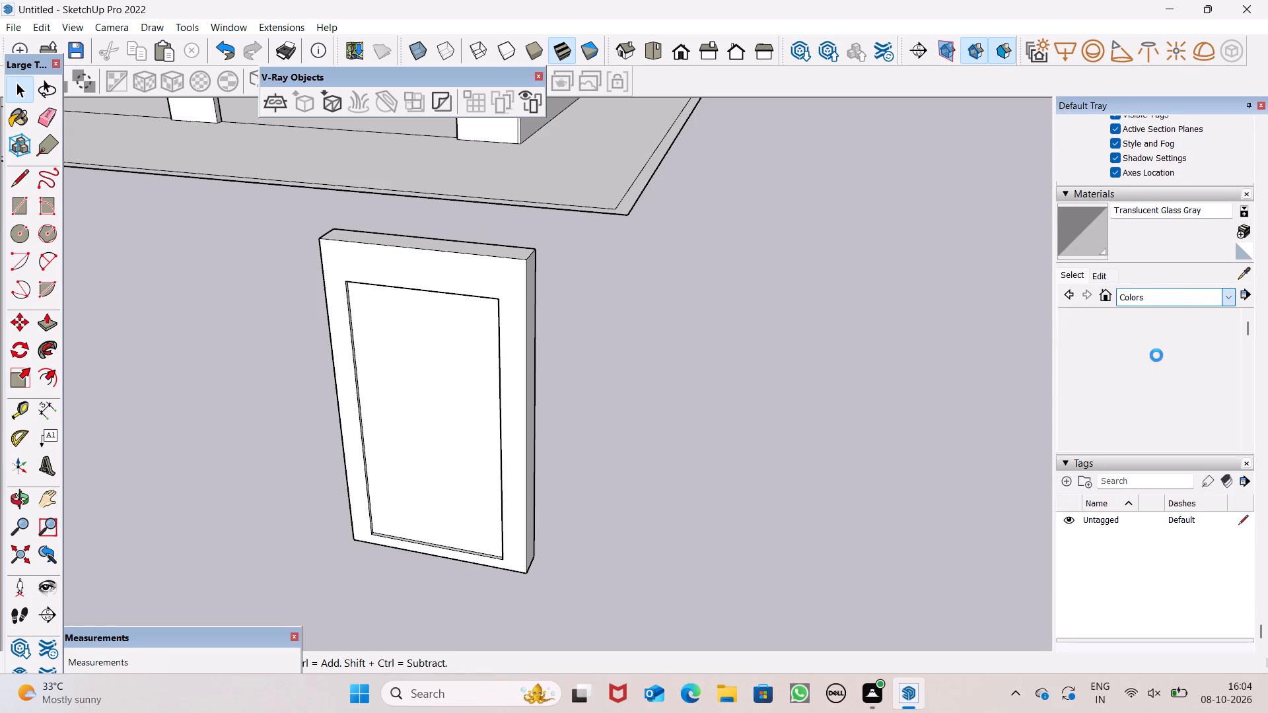
left_click(1226, 294)
scroll(1120, 431, "down", 4)
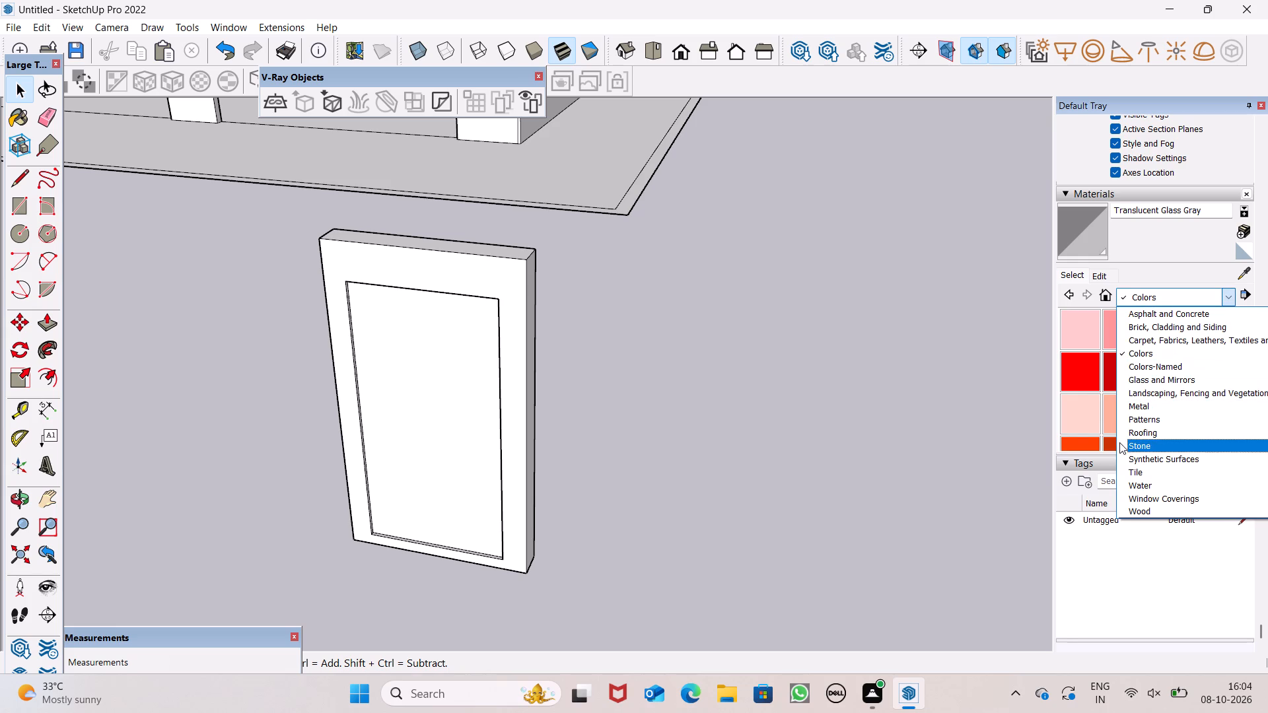
left_click(1143, 508)
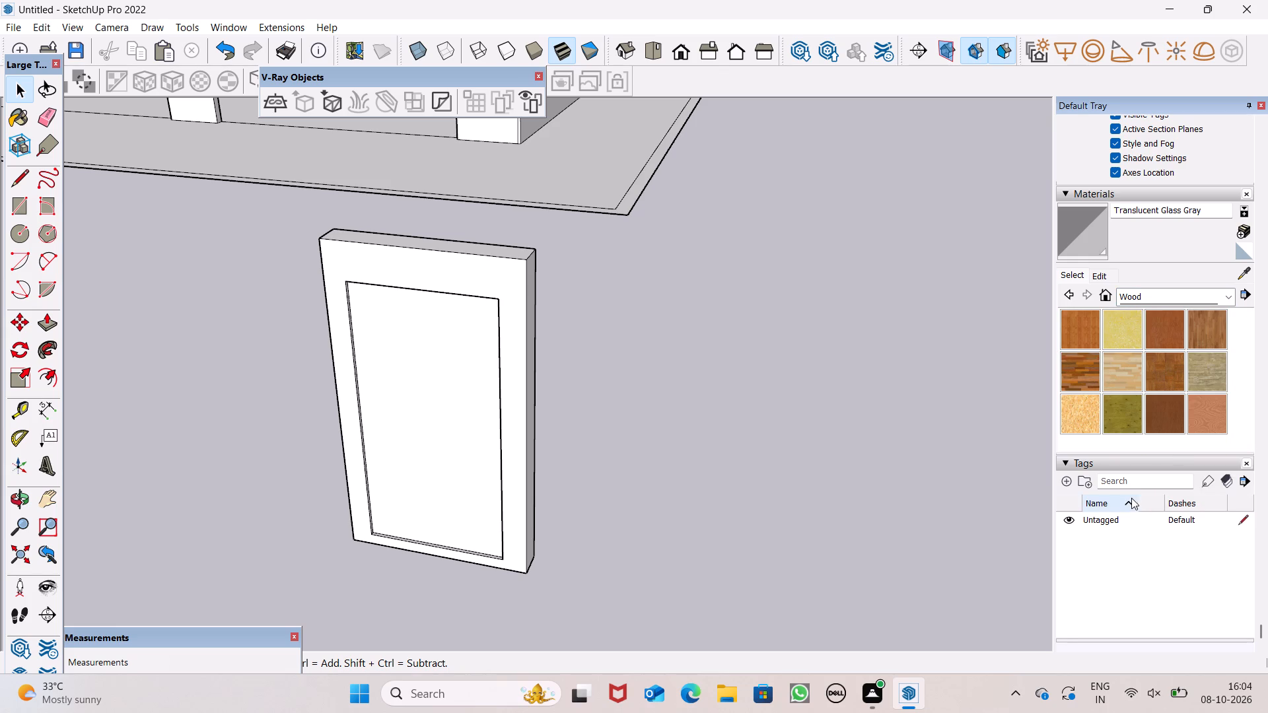
scroll(1167, 450, "down", 5)
left_click(1180, 418)
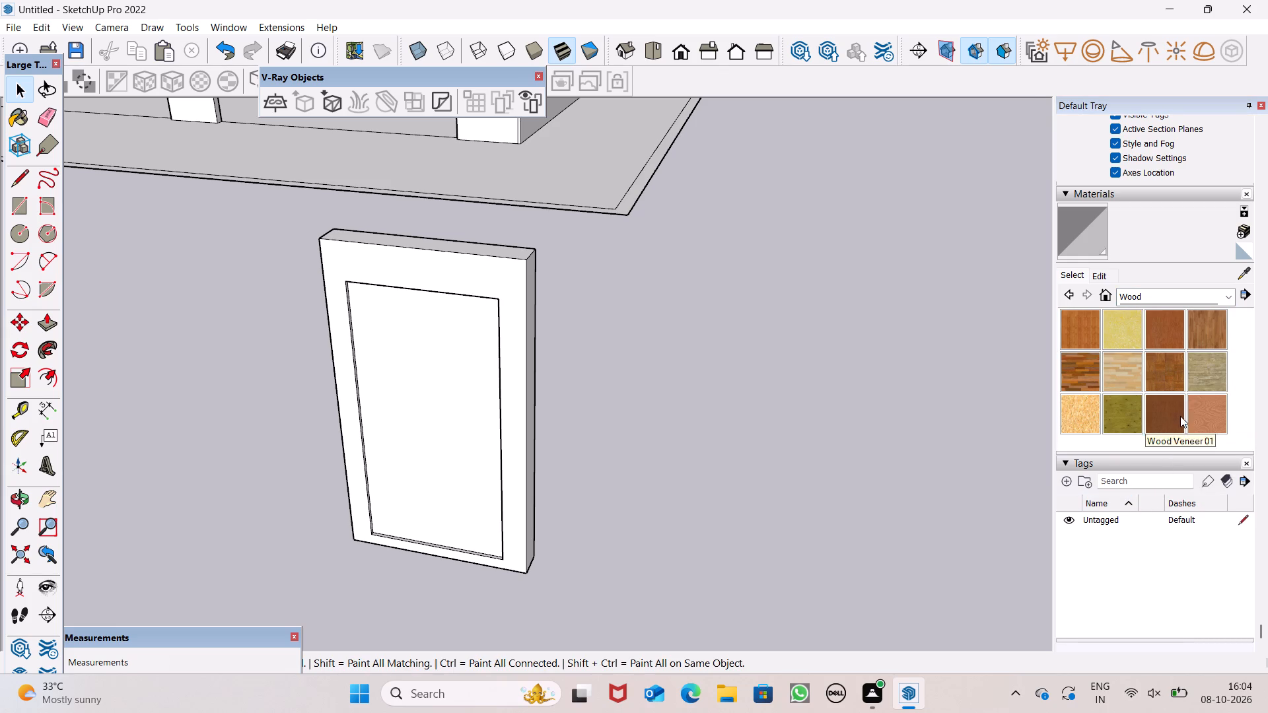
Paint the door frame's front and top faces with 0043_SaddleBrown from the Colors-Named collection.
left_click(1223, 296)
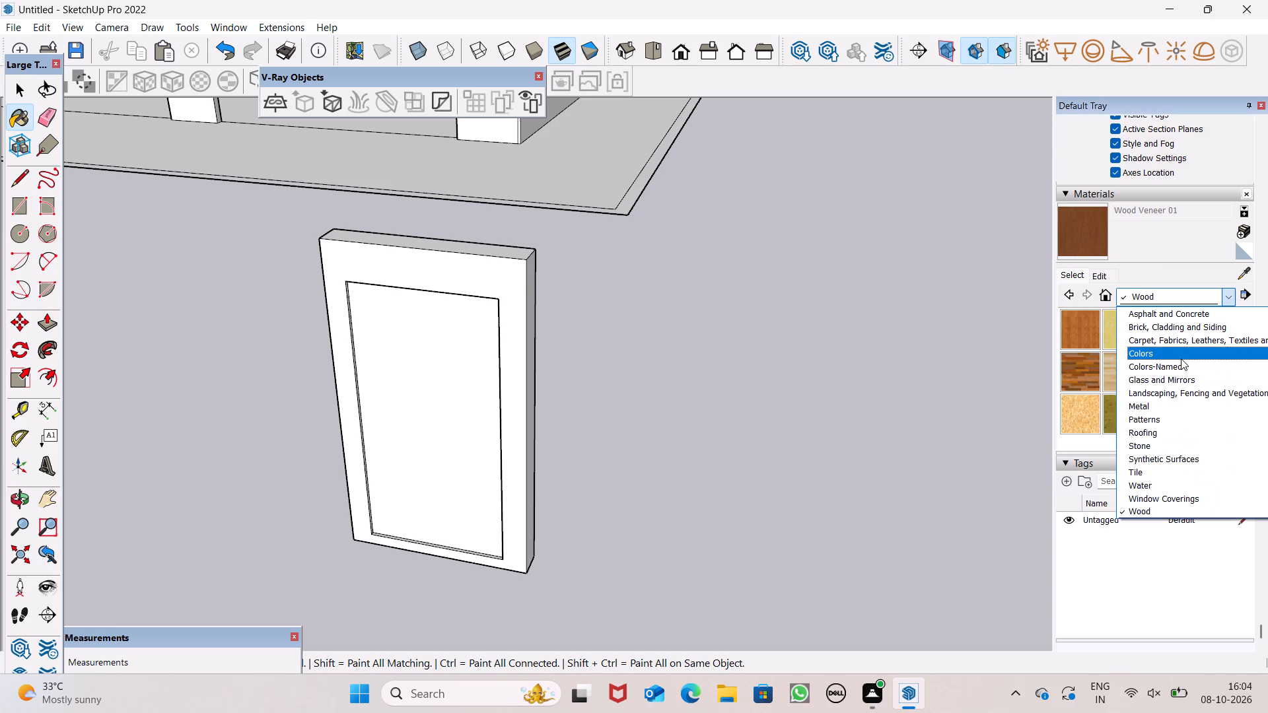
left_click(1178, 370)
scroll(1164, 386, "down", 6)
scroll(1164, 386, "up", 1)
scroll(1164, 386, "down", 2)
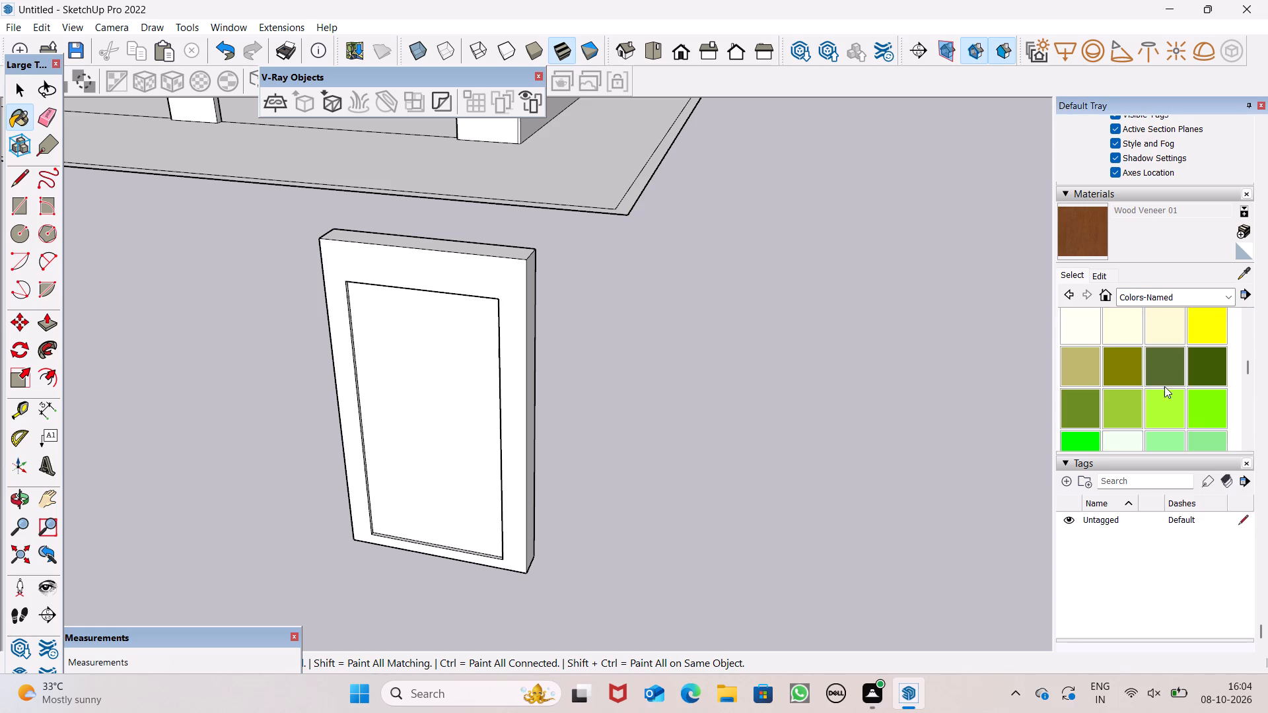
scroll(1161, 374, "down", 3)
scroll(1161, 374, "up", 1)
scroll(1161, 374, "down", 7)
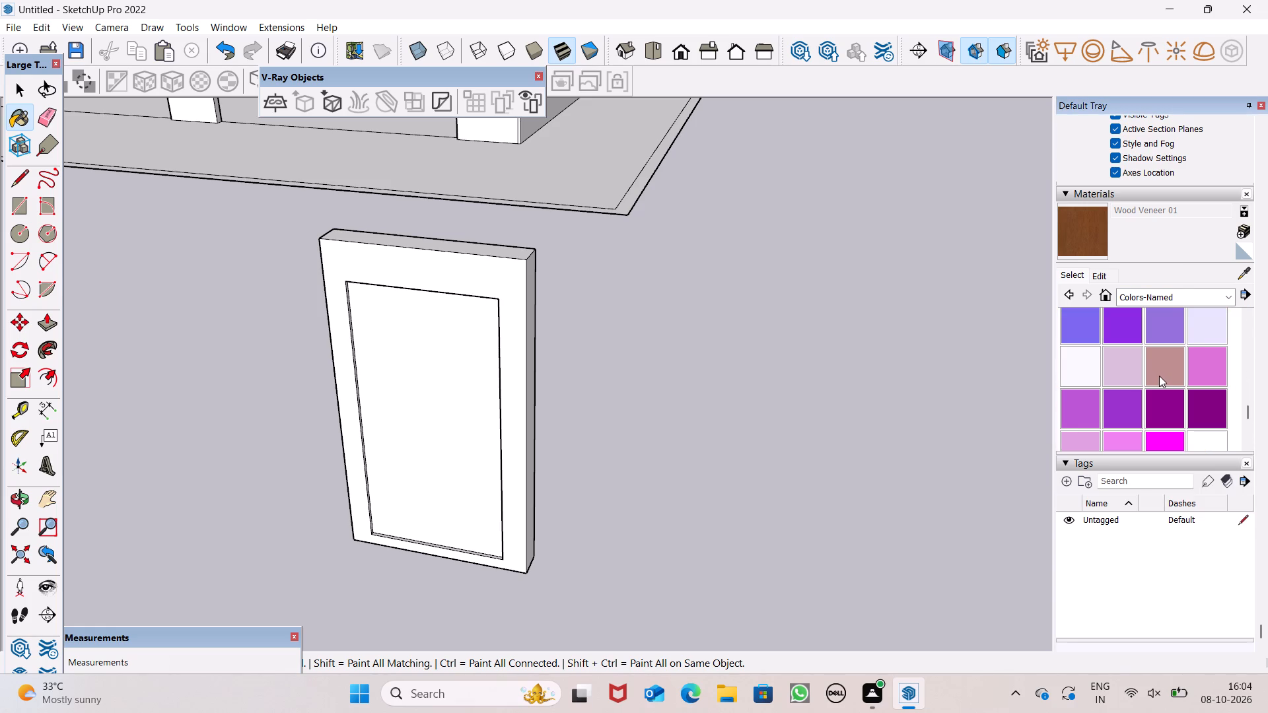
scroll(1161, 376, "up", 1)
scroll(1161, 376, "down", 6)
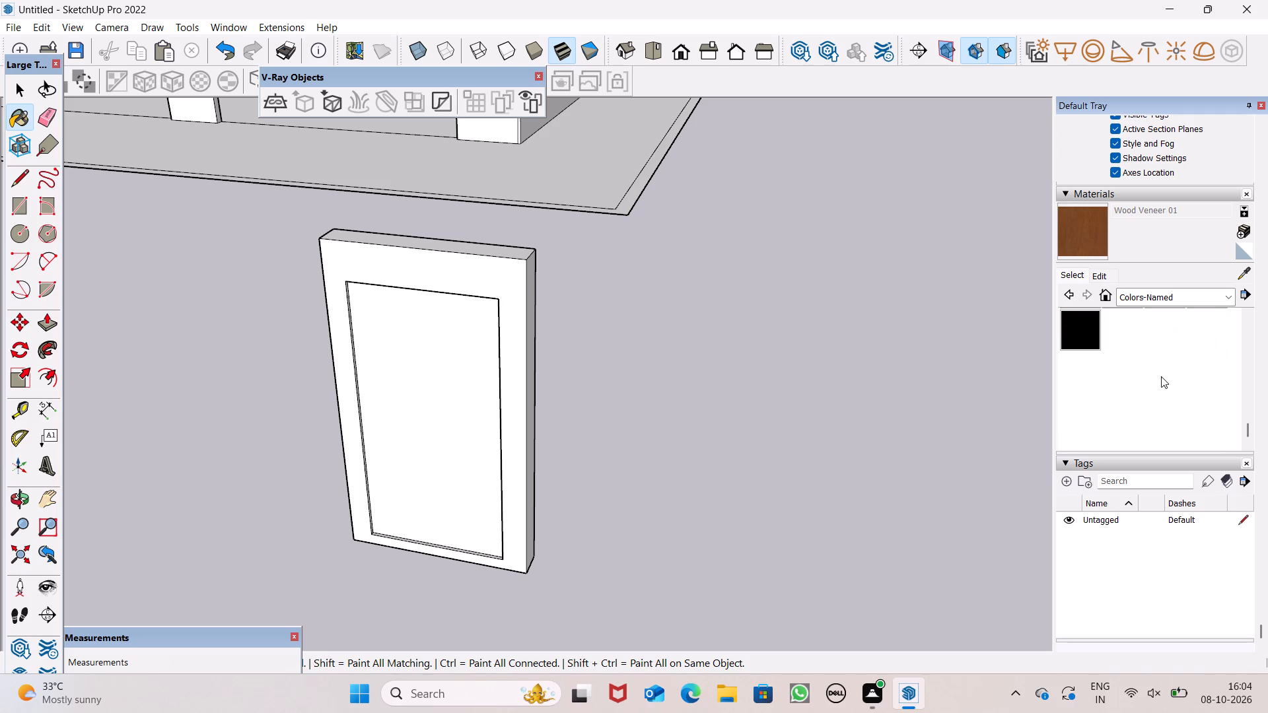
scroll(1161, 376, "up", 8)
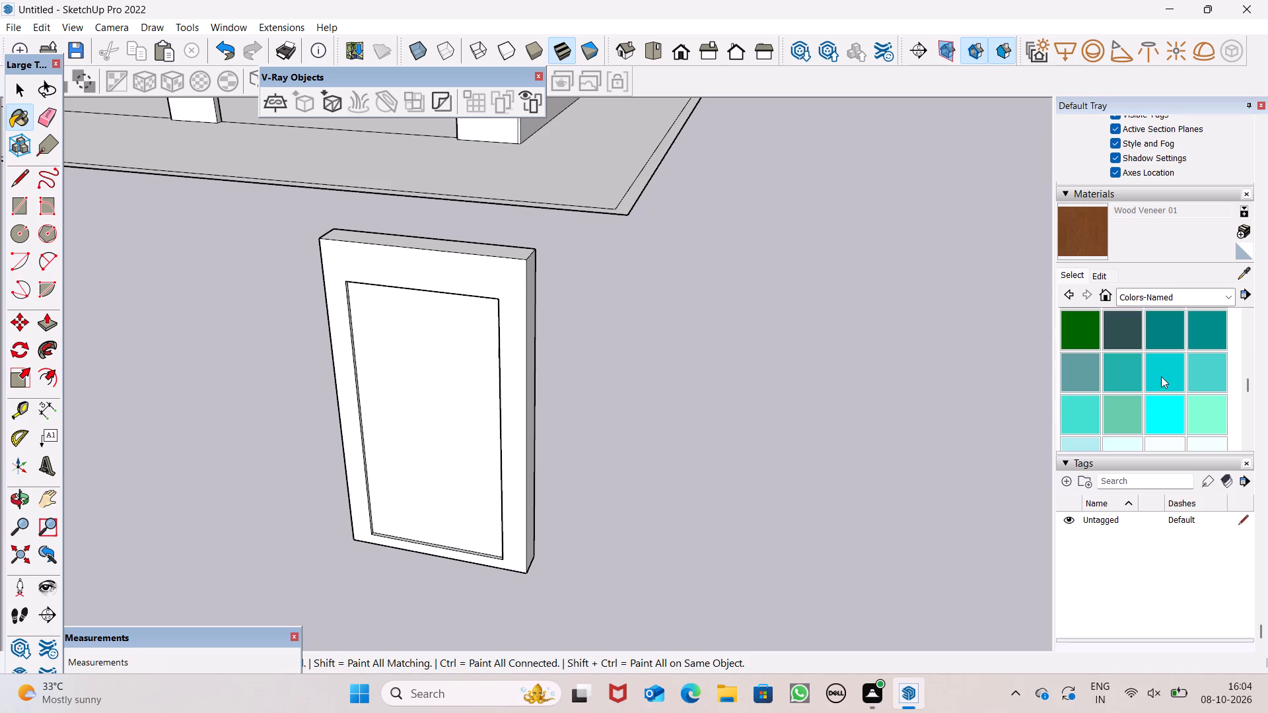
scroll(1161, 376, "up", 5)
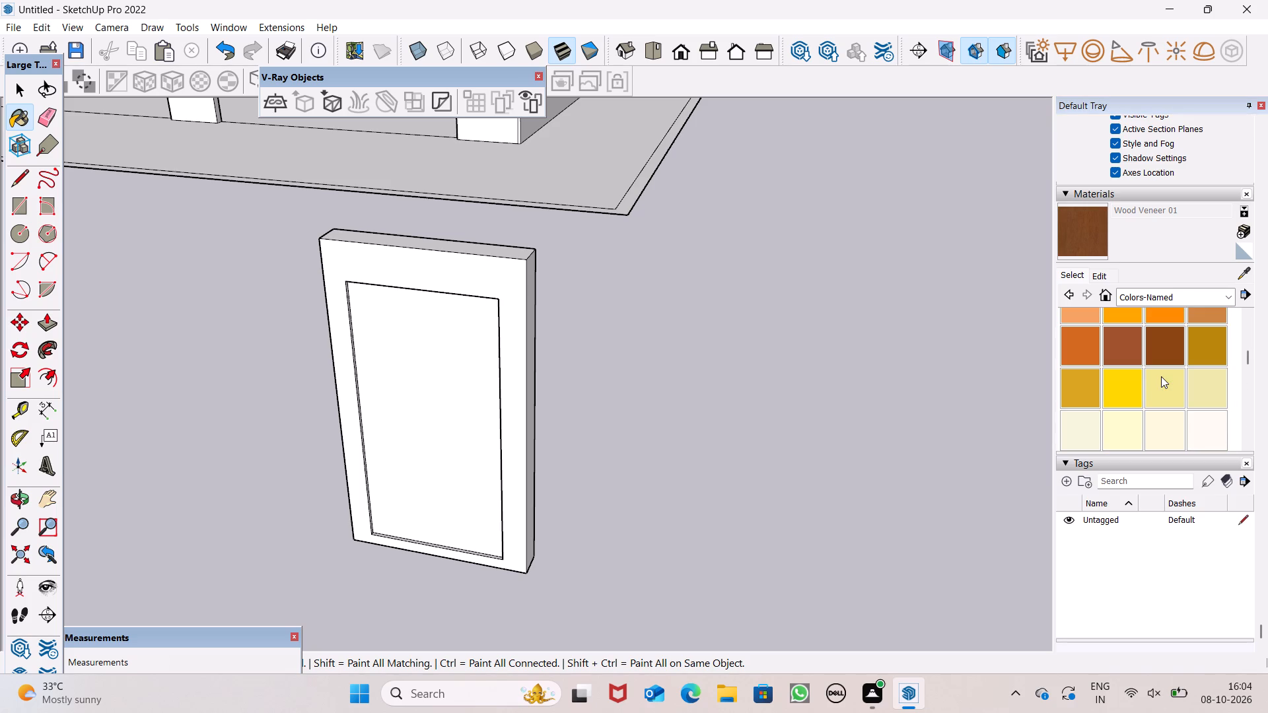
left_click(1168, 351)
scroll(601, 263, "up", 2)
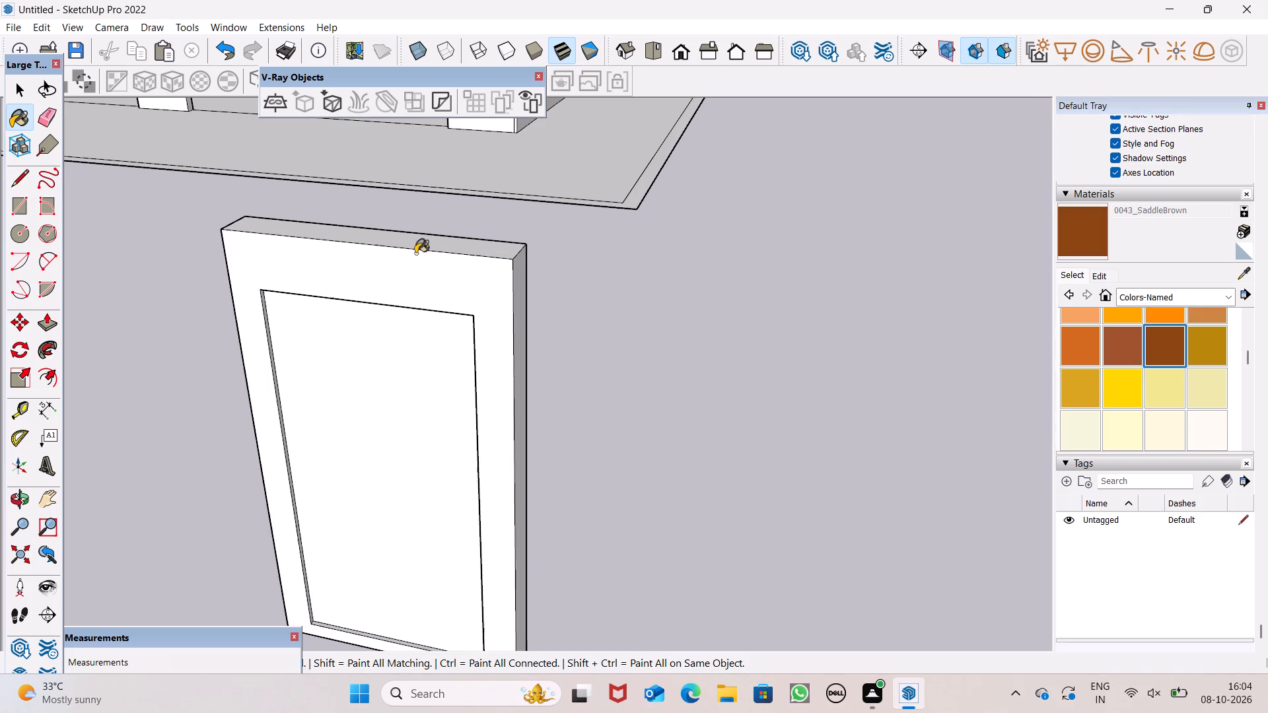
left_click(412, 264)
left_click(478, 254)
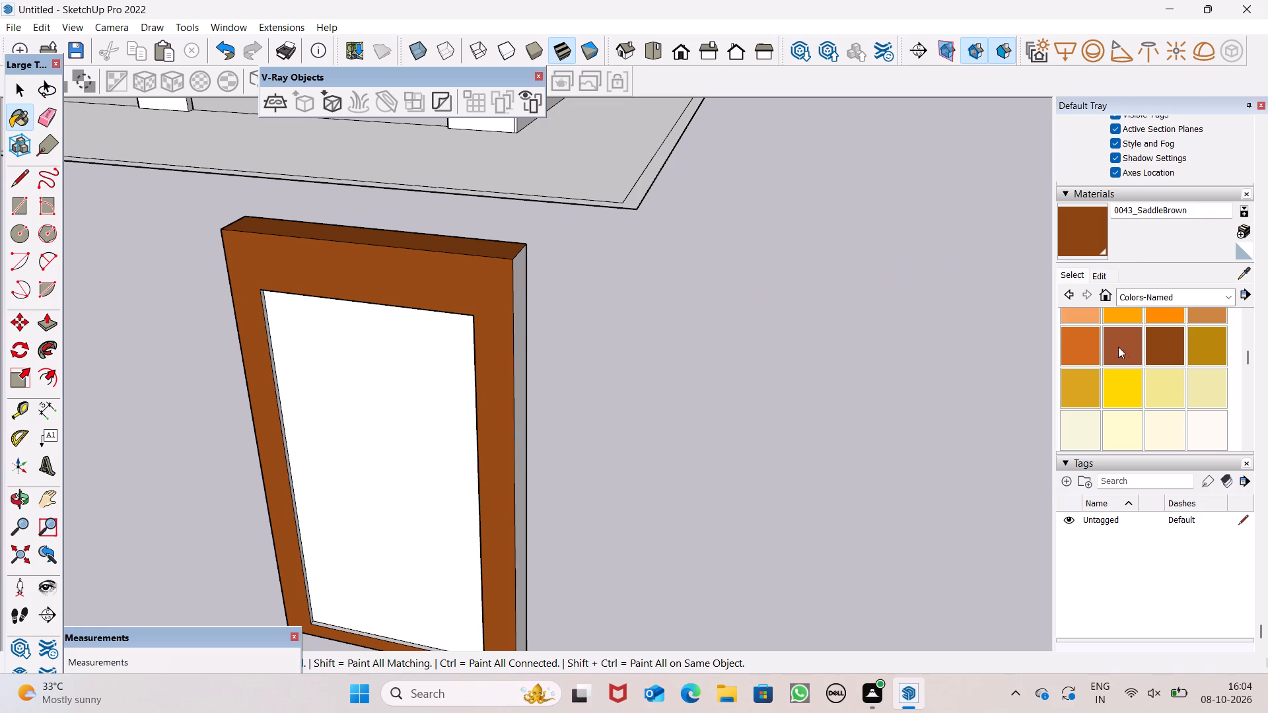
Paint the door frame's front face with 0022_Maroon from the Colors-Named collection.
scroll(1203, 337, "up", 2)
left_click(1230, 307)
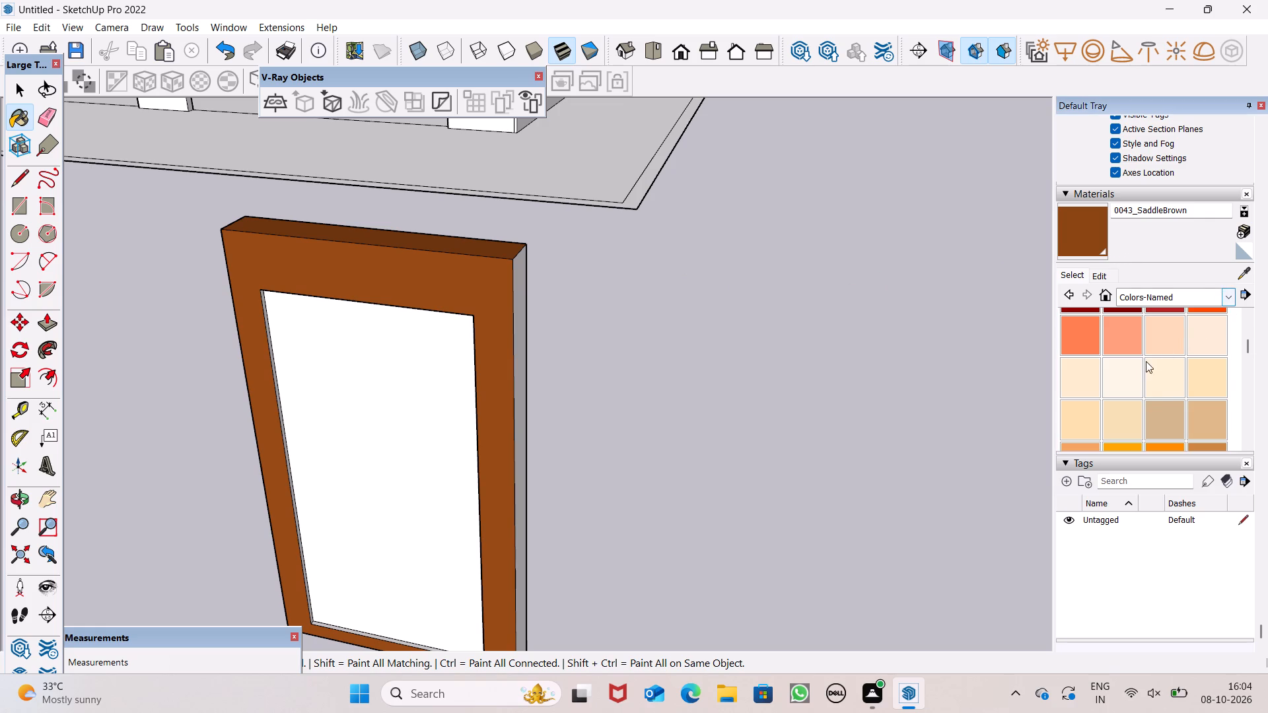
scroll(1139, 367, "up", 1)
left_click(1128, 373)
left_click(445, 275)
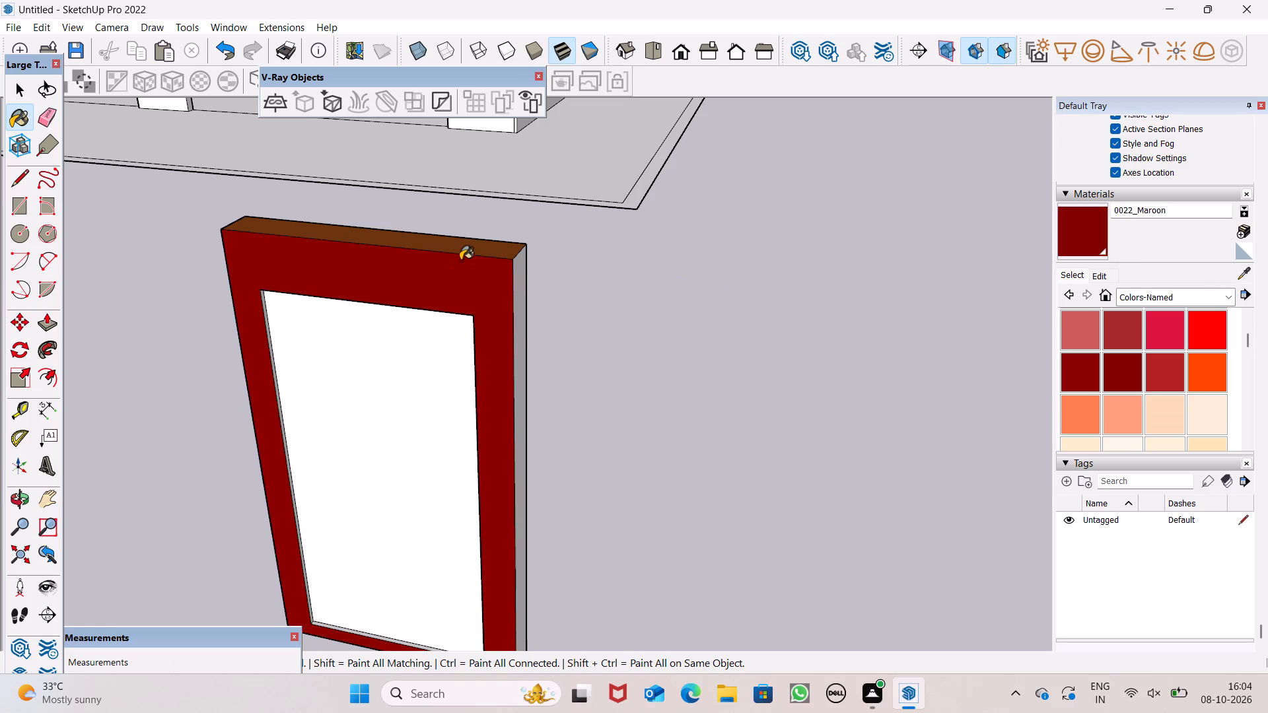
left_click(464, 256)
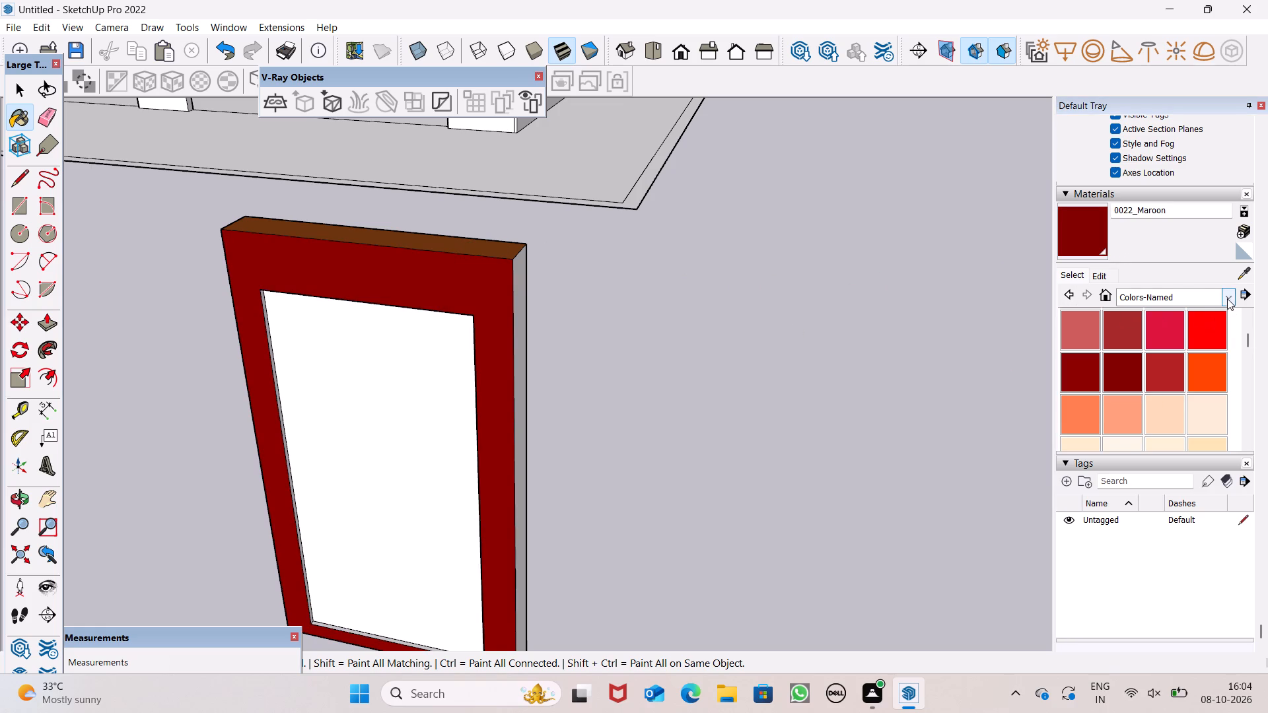
Paint the door frame's front and top faces with Wood Veneer 01 from the Wood collection.
left_click(1227, 298)
left_click(1130, 510)
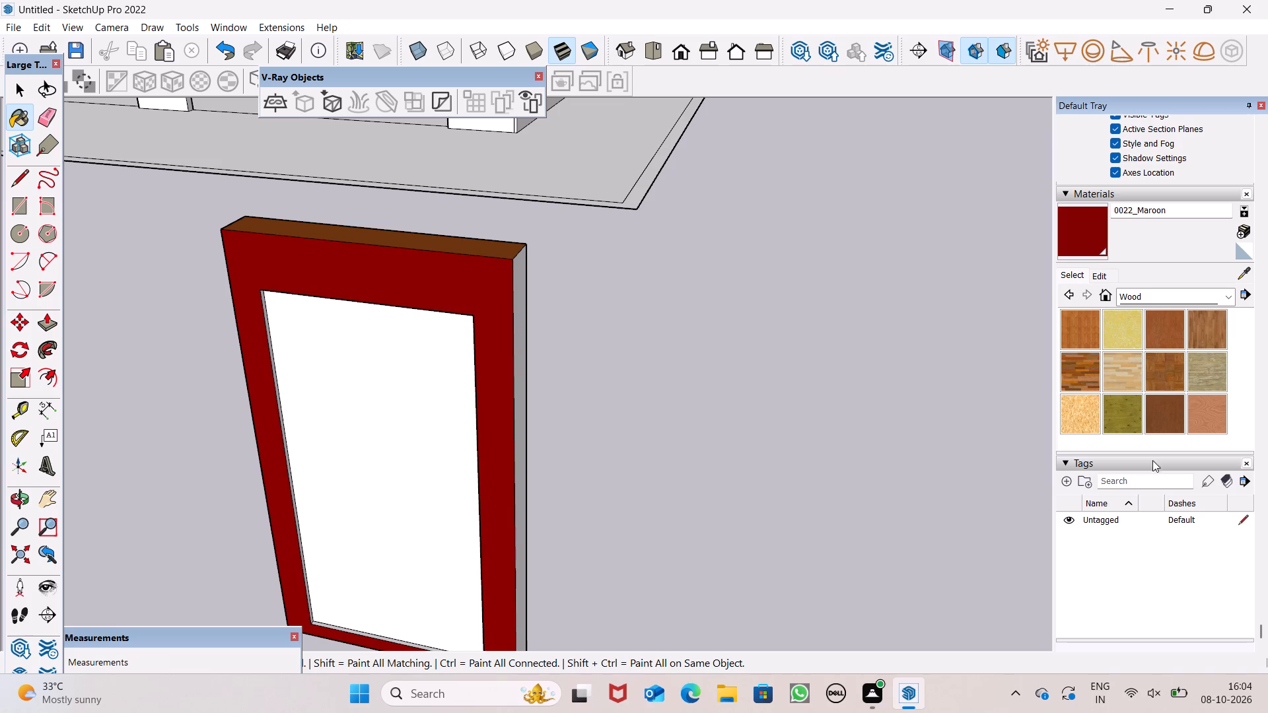
left_click(1155, 450)
left_click(1163, 424)
left_click(493, 274)
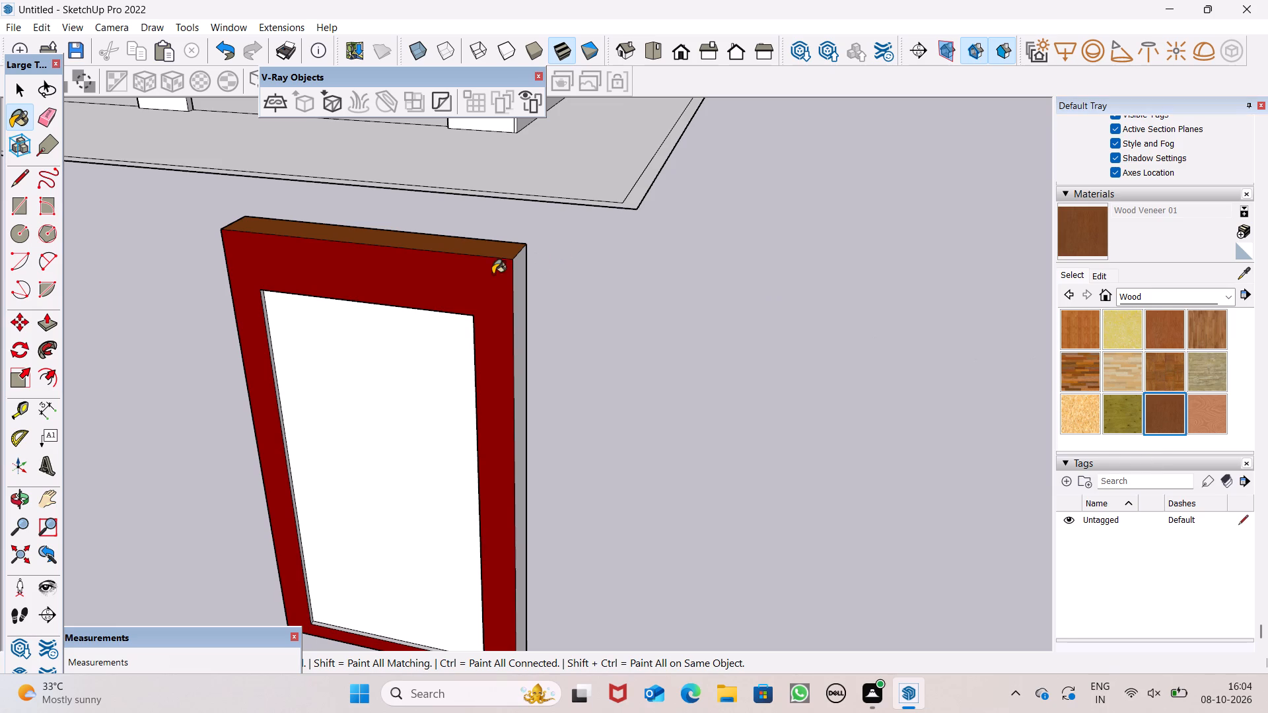
left_click(517, 244)
Apply Wood Veneer 01 to the door frame's outer side facing the house and to its back face.
scroll(586, 300, "down", 4)
middle_click_drag(581, 359, 427, 359)
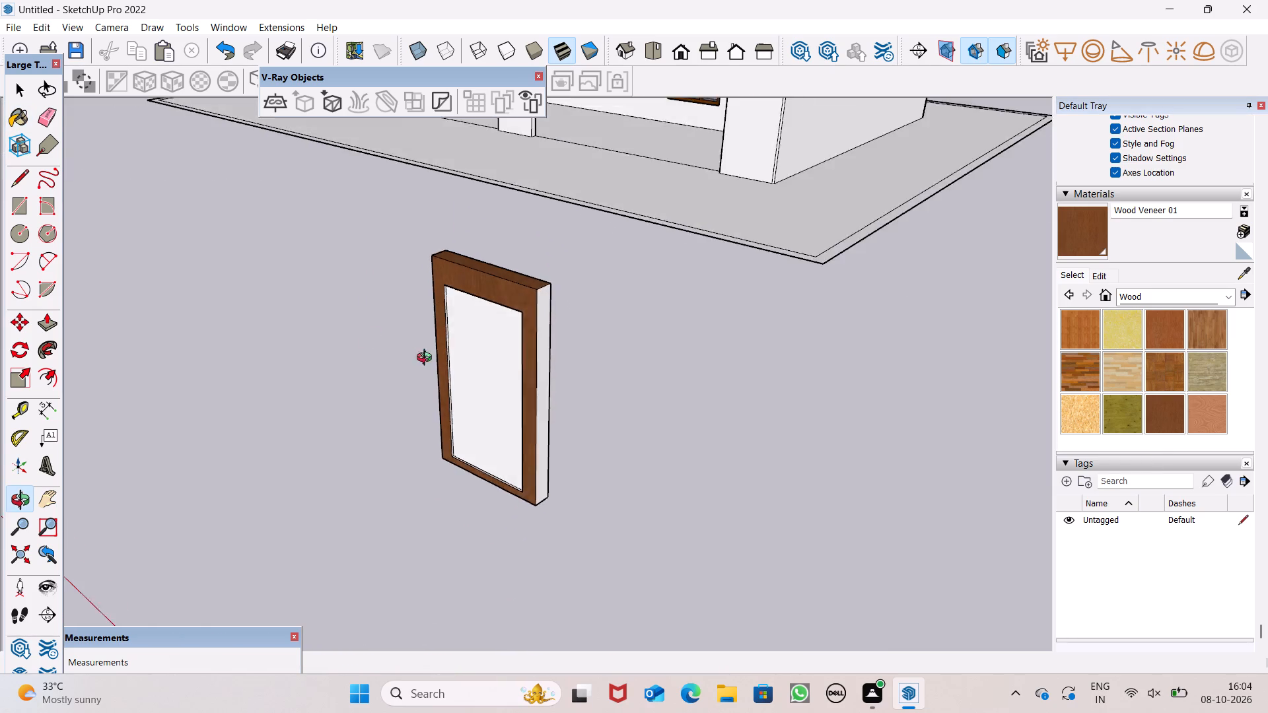
middle_click_drag(427, 359, 272, 274)
scroll(713, 346, "up", 4)
scroll(361, 351, "down", 2)
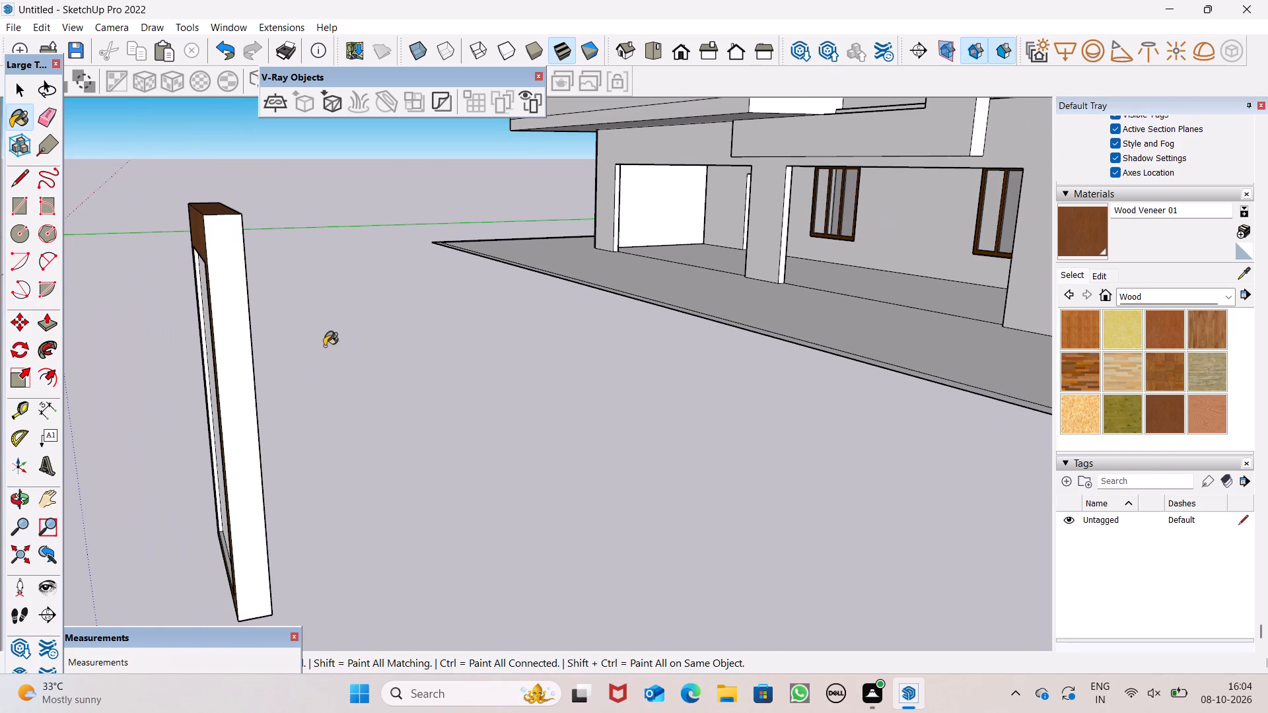
left_click(232, 336)
middle_click_drag(288, 361, 90, 390)
scroll(450, 308, "down", 3)
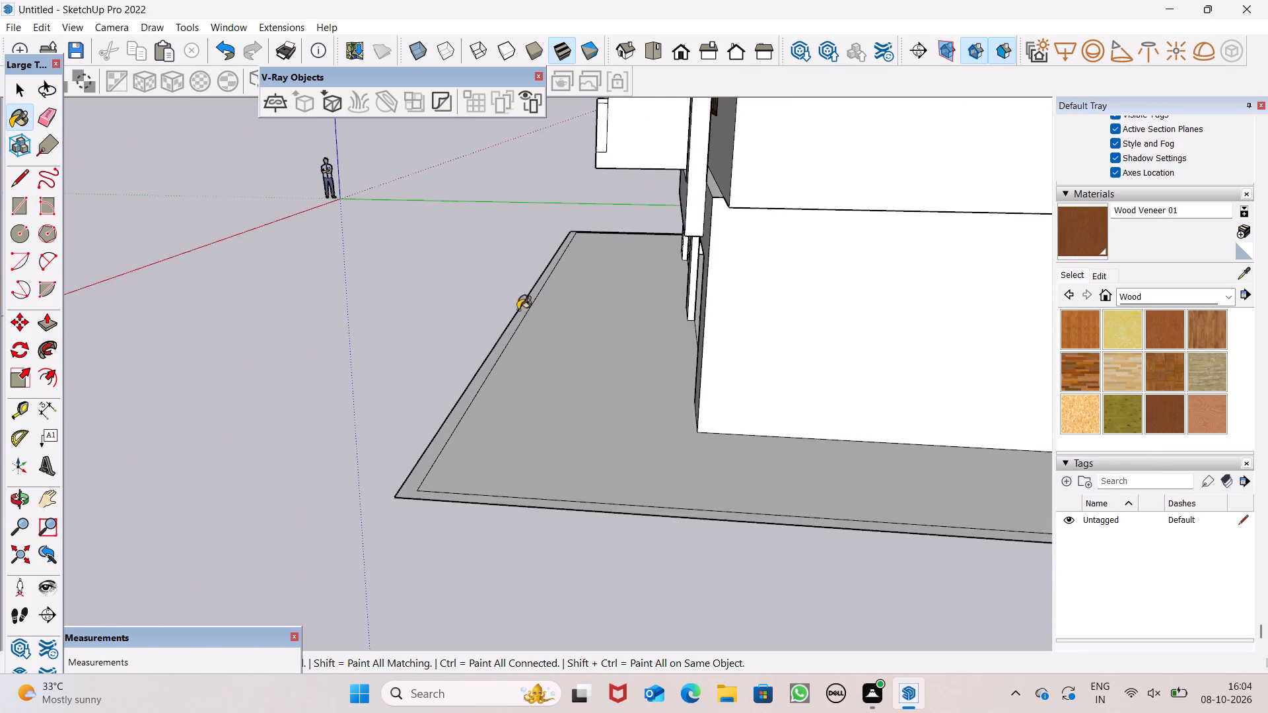
scroll(518, 310, "down", 3)
scroll(87, 320, "up", 6)
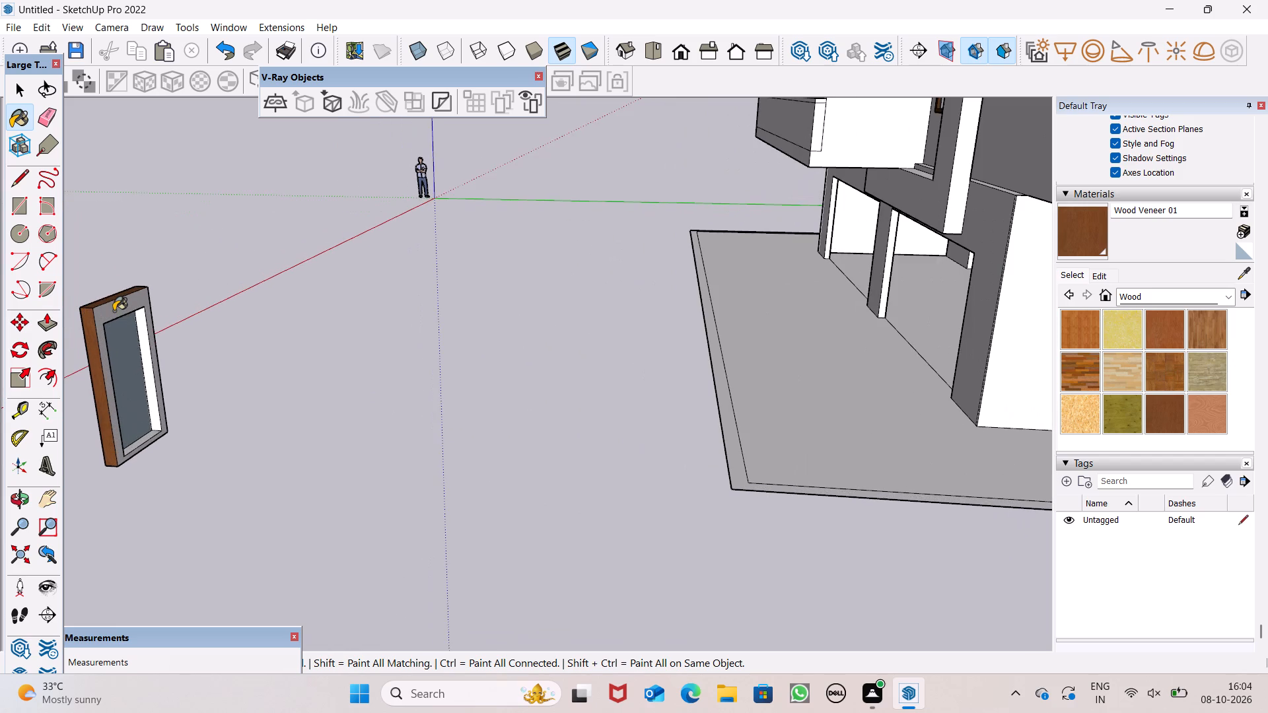
left_click(114, 311)
Apply Wood Veneer 01 to one inner jamb and the underside of the frame's head on the door's back side.
middle_click_drag(112, 356, 606, 362)
middle_click_drag(675, 459, 245, 420)
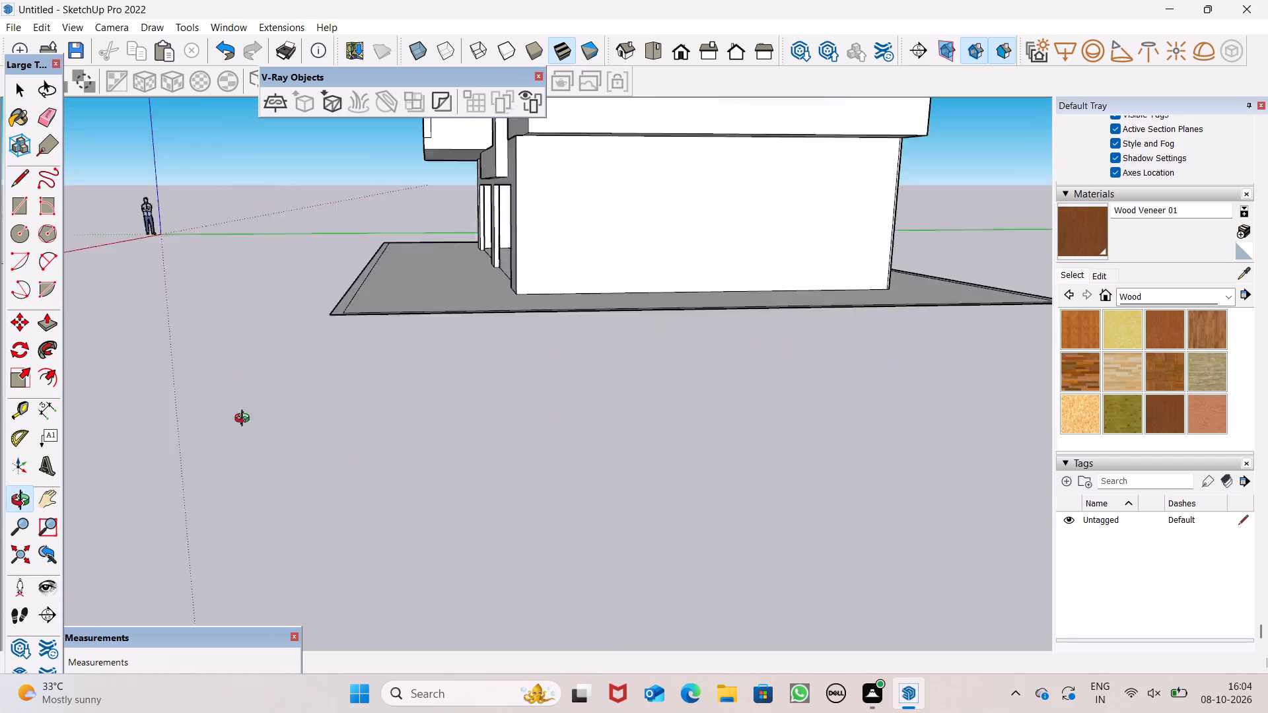
middle_click_drag(245, 420, 116, 407)
scroll(123, 401, "up", 1)
scroll(397, 335, "down", 2)
scroll(468, 343, "down", 8)
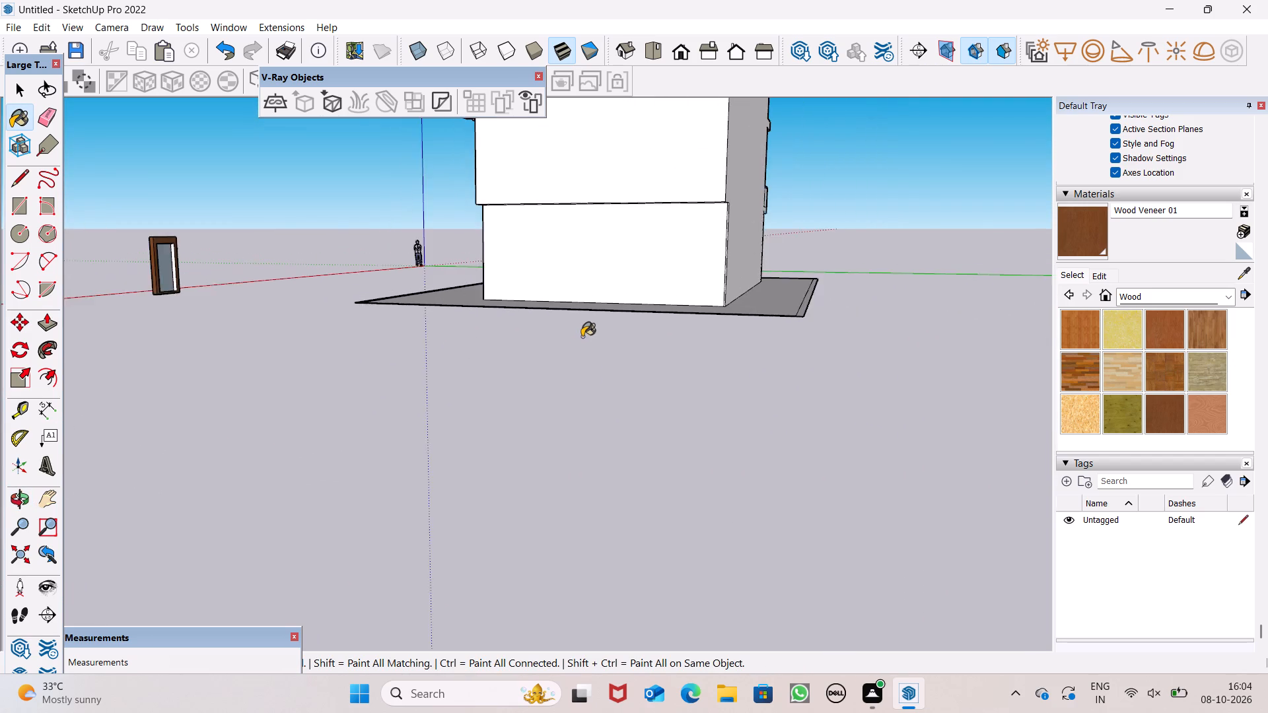
scroll(582, 337, "down", 5)
scroll(287, 260, "up", 7)
scroll(335, 289, "up", 10)
scroll(382, 319, "down", 1)
scroll(385, 320, "up", 2)
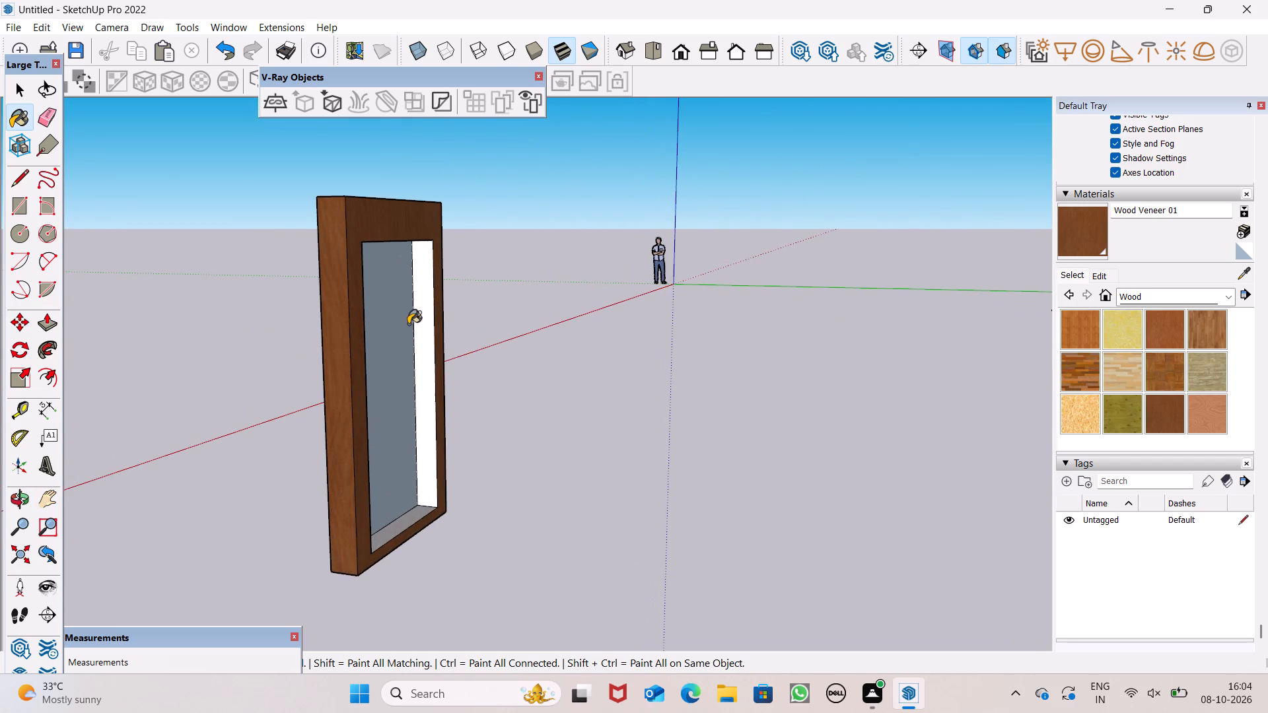
left_click(423, 320)
middle_click_drag(420, 320, 0, 138)
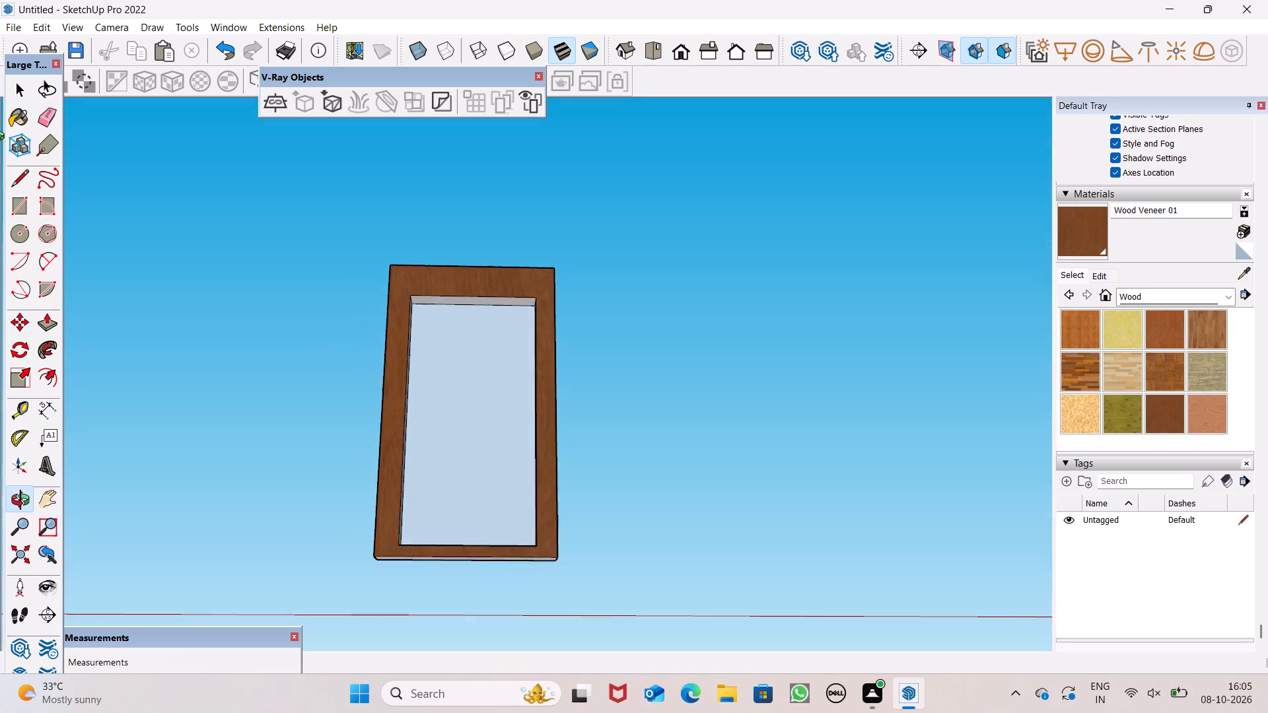
middle_click_drag(0, 138, 0, 135)
scroll(592, 255, "up", 7)
left_click(489, 323)
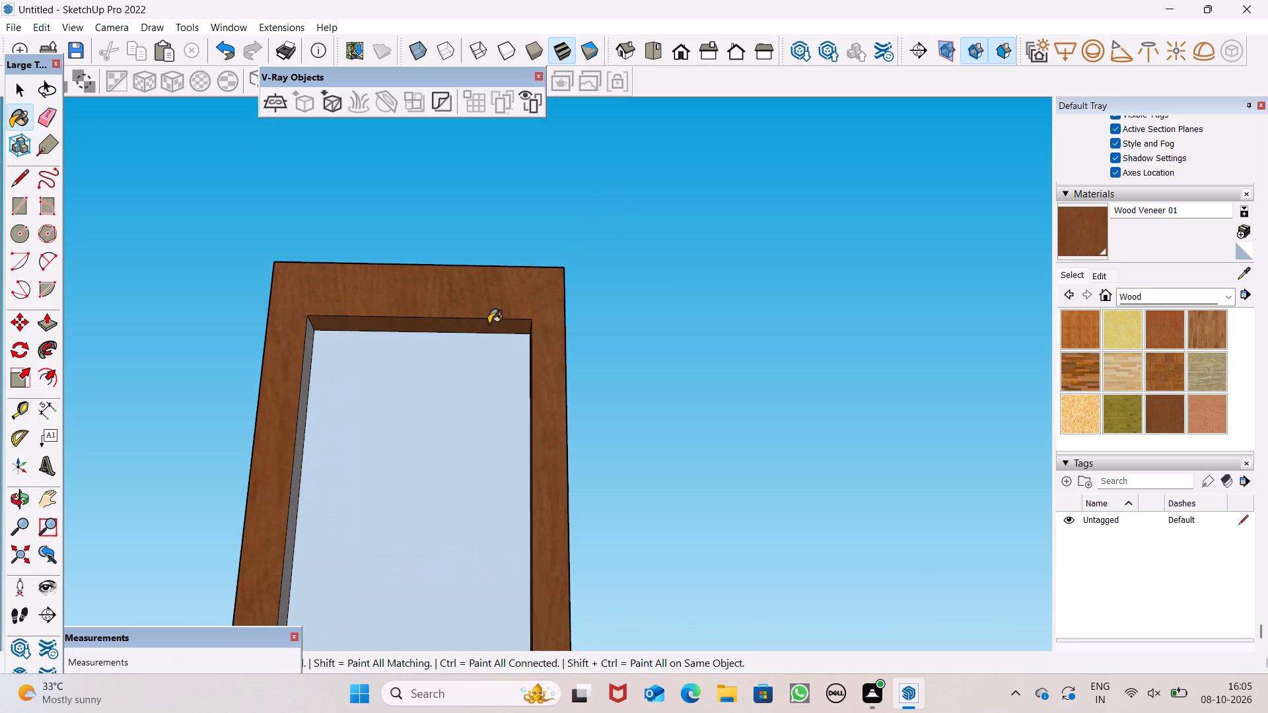
Apply Wood Veneer 01 to the remaining inner jamb and the frame's other outer side.
scroll(504, 275, "down", 3)
middle_click_drag(547, 442, 357, 455)
scroll(368, 426, "up", 5)
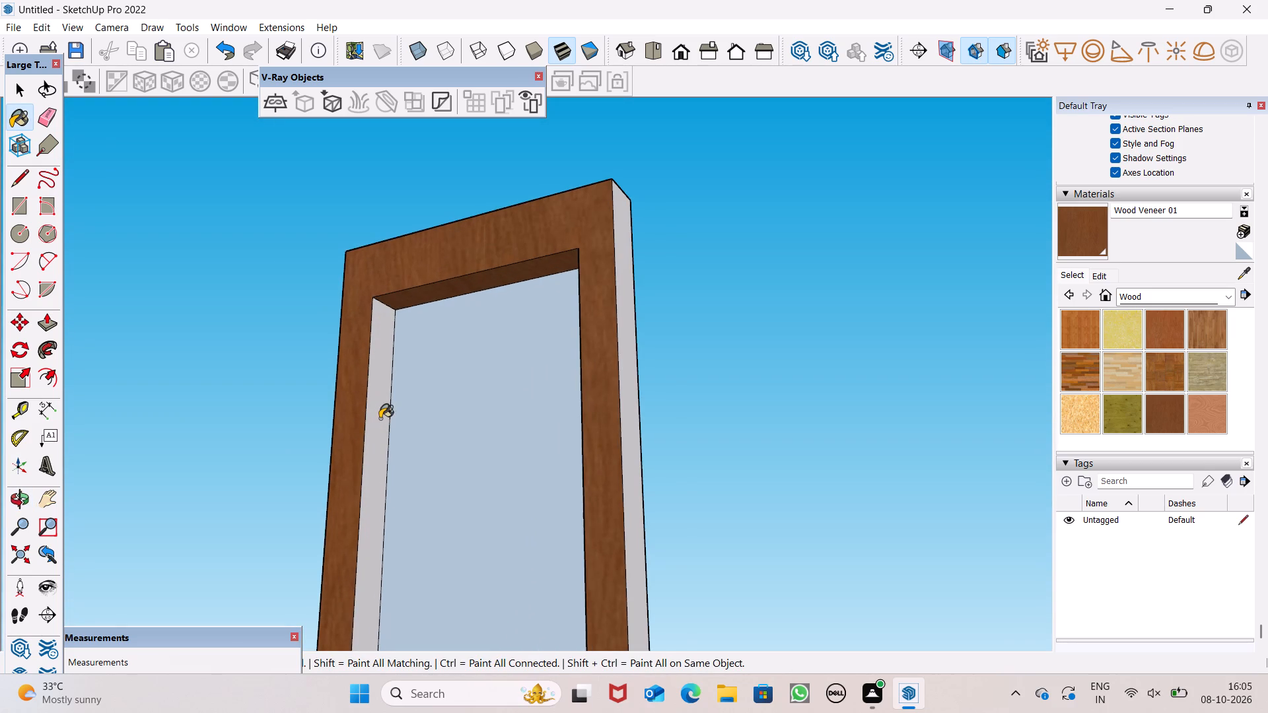
left_click(380, 419)
left_click(668, 390)
scroll(684, 234, "down", 2)
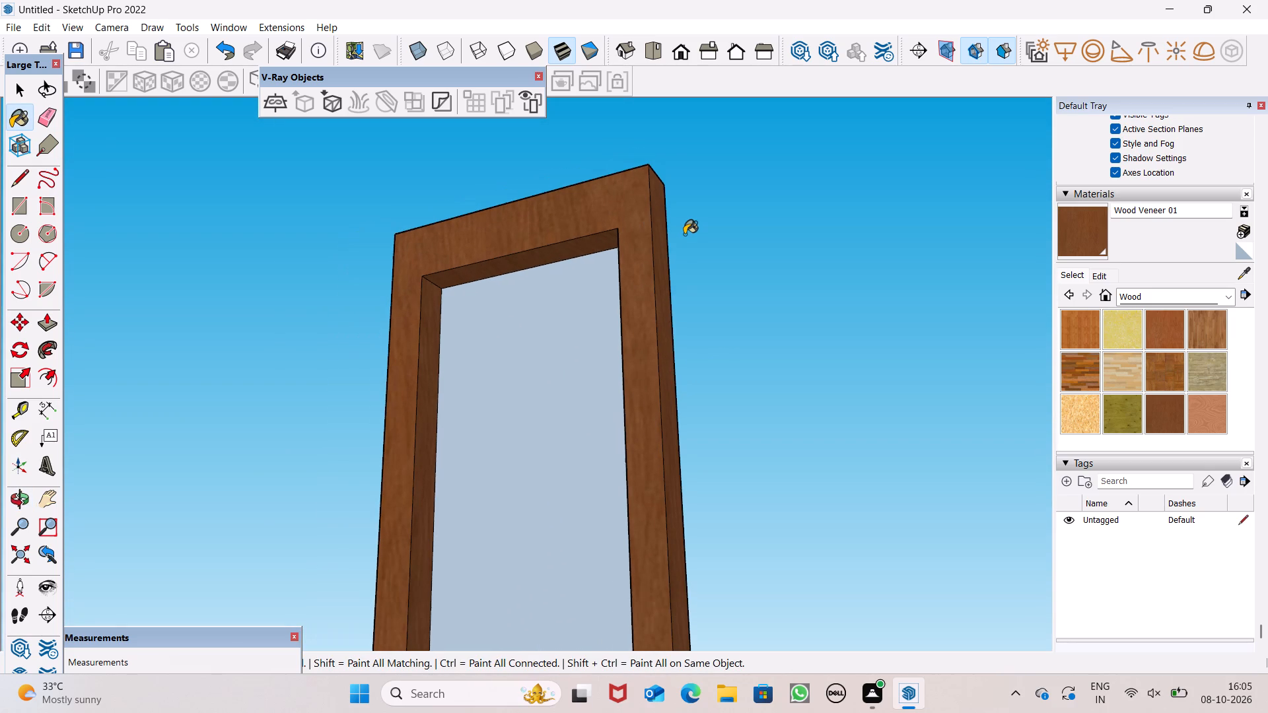
scroll(660, 269, "down", 11)
middle_click_drag(674, 383, 746, 512)
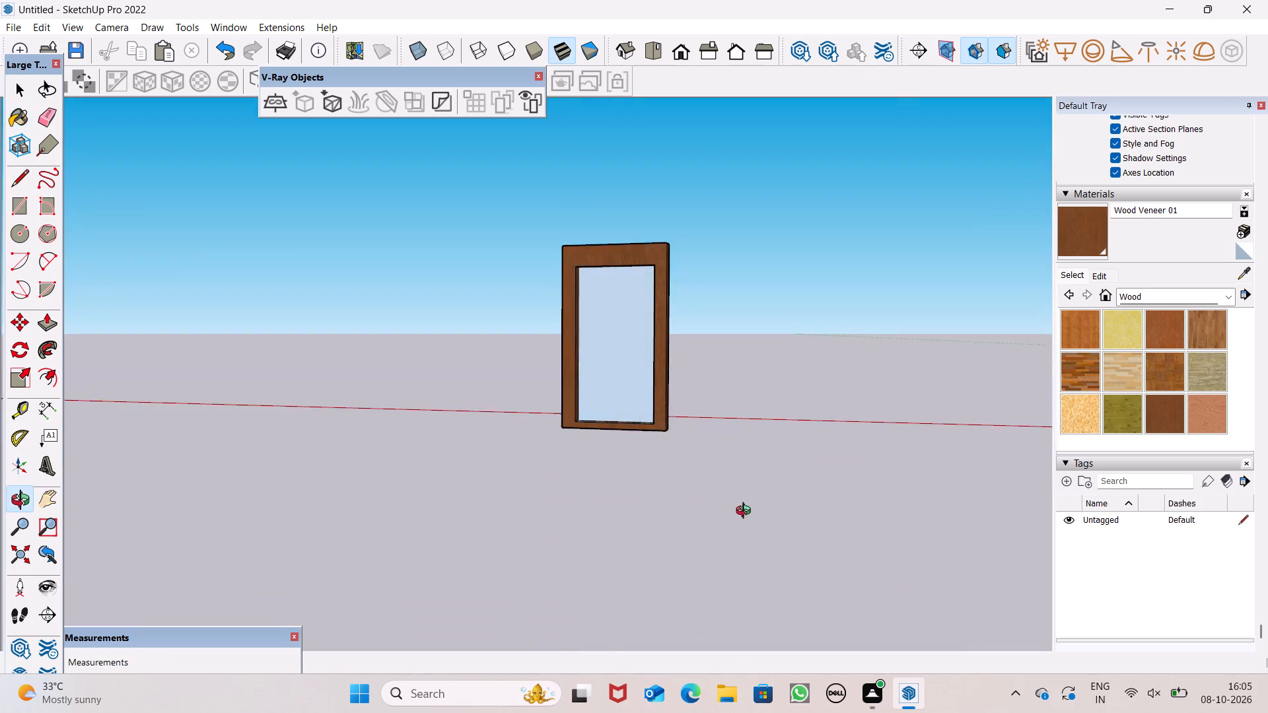
Apply Wood Veneer 01 to the inner sill face of the door frame on the door's back side.
middle_click_drag(746, 512, 809, 682)
scroll(662, 467, "up", 6)
left_click(553, 356)
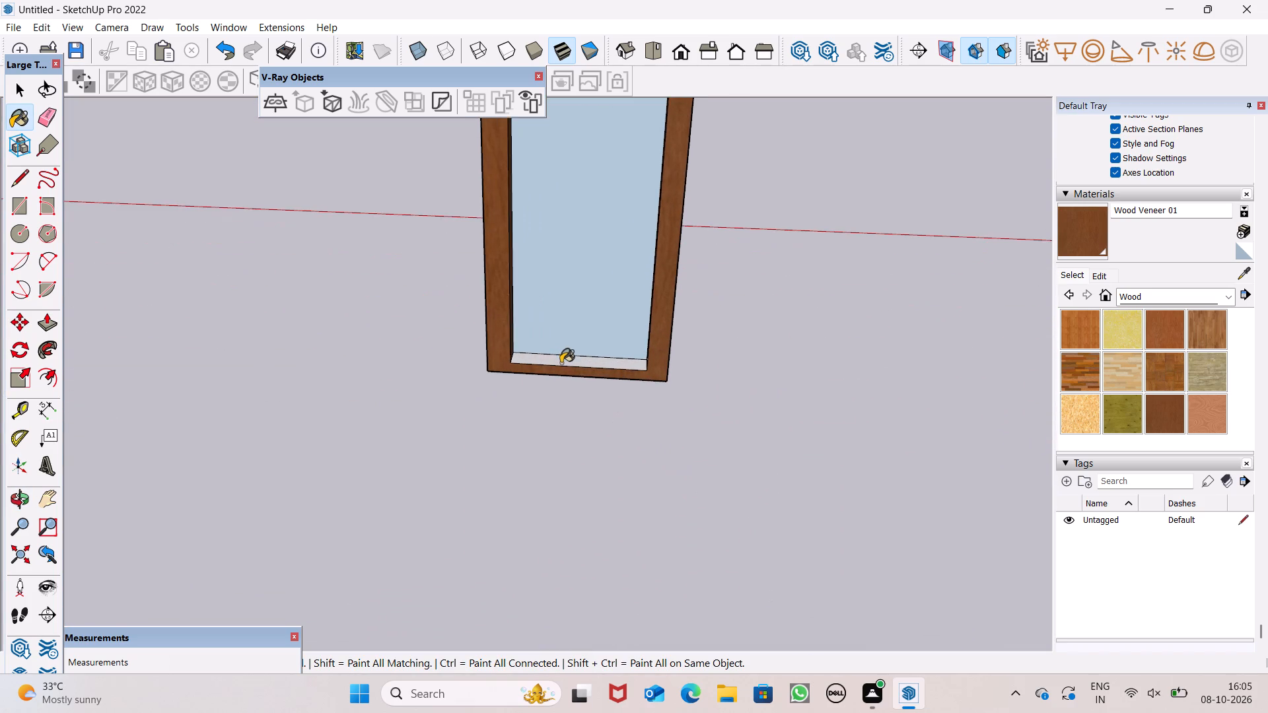
Apply Wood Veneer 01 to the front face of the door panel inside the frame.
scroll(568, 370, "down", 7)
middle_click_drag(582, 396, 915, 498)
scroll(915, 495, "up", 1)
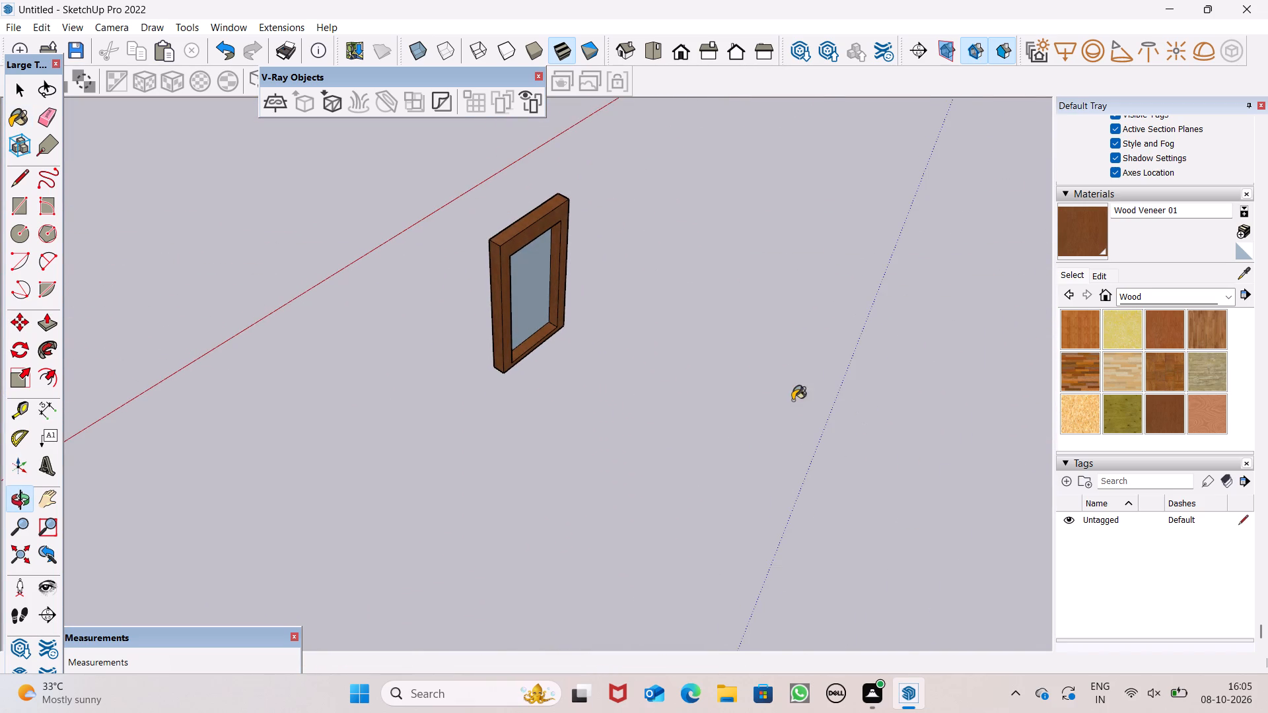
scroll(475, 299, "down", 1)
middle_click_drag(486, 398, 902, 410)
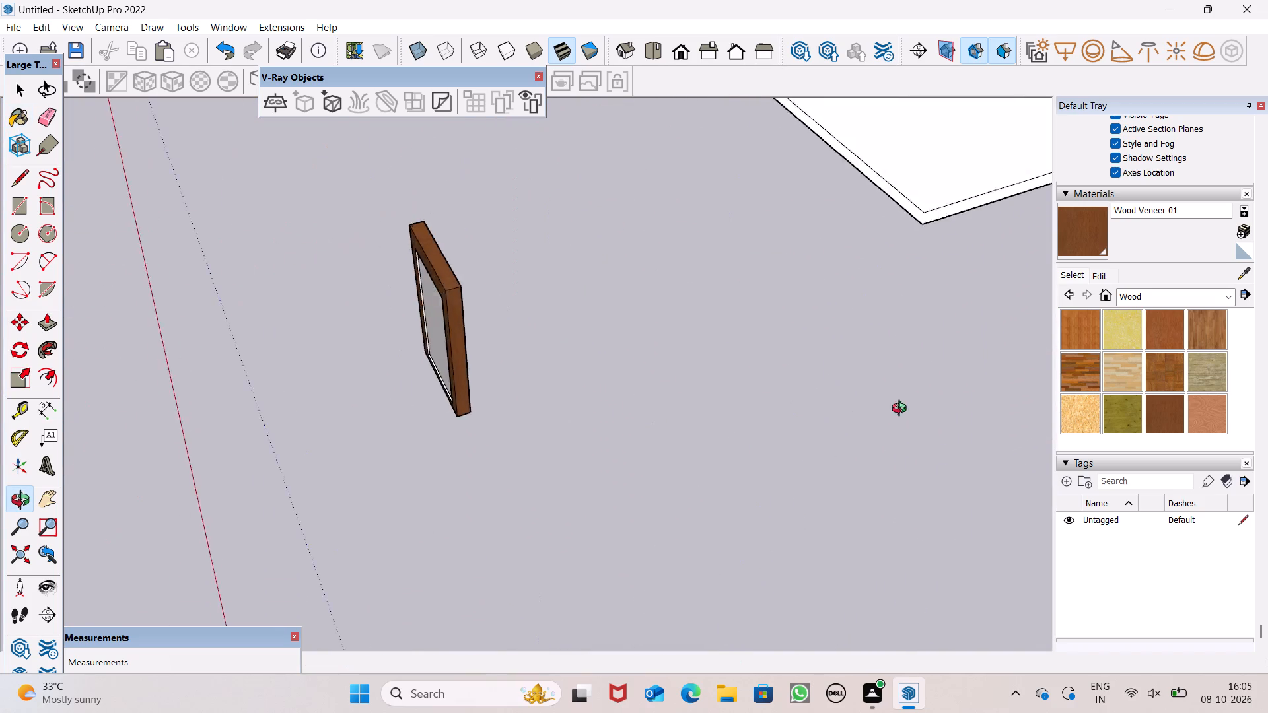
middle_click_drag(902, 410, 1121, 382)
middle_click_drag(610, 327, 818, 316)
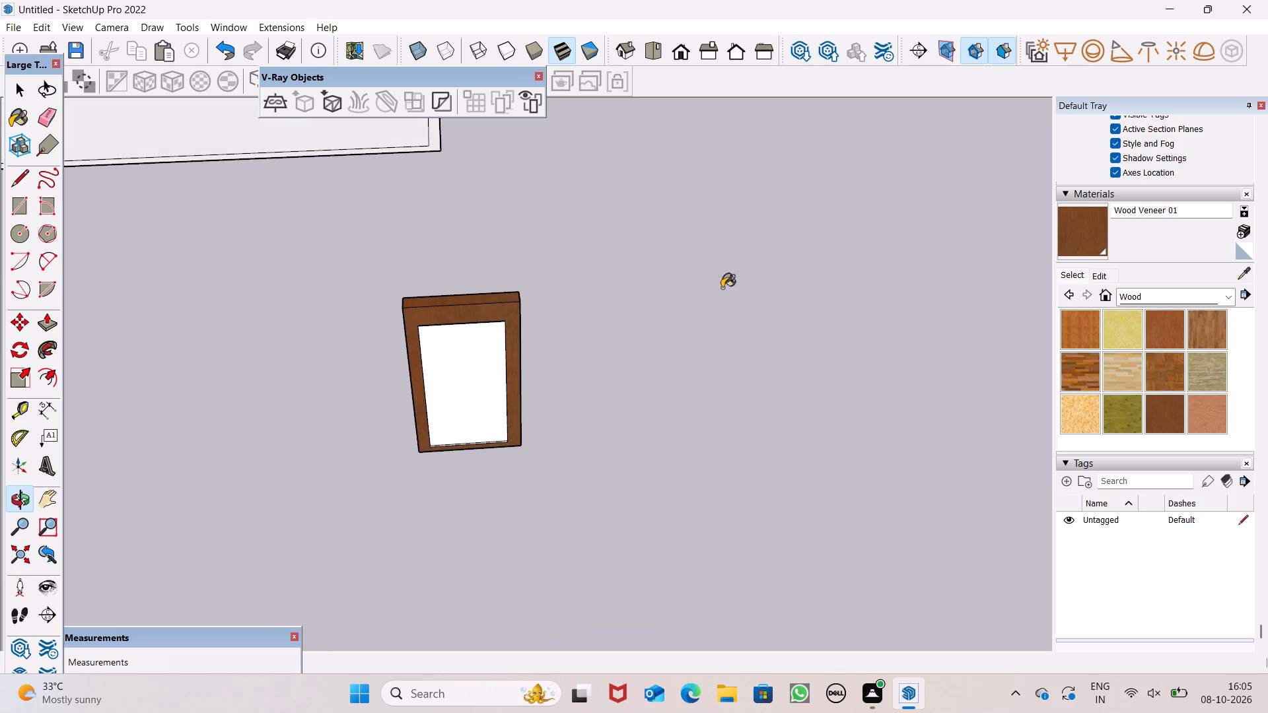
scroll(571, 394, "up", 1)
middle_click_drag(571, 395, 487, 265)
scroll(497, 265, "up", 1)
left_click_drag(425, 372, 435, 376)
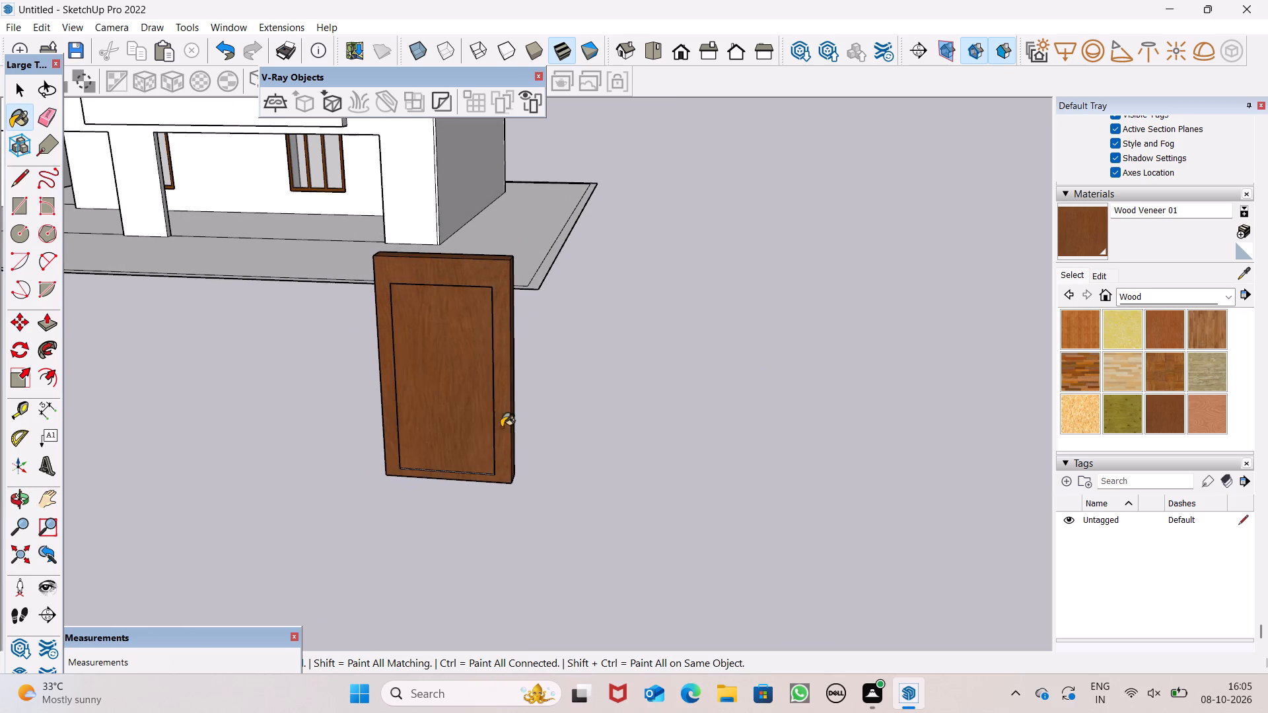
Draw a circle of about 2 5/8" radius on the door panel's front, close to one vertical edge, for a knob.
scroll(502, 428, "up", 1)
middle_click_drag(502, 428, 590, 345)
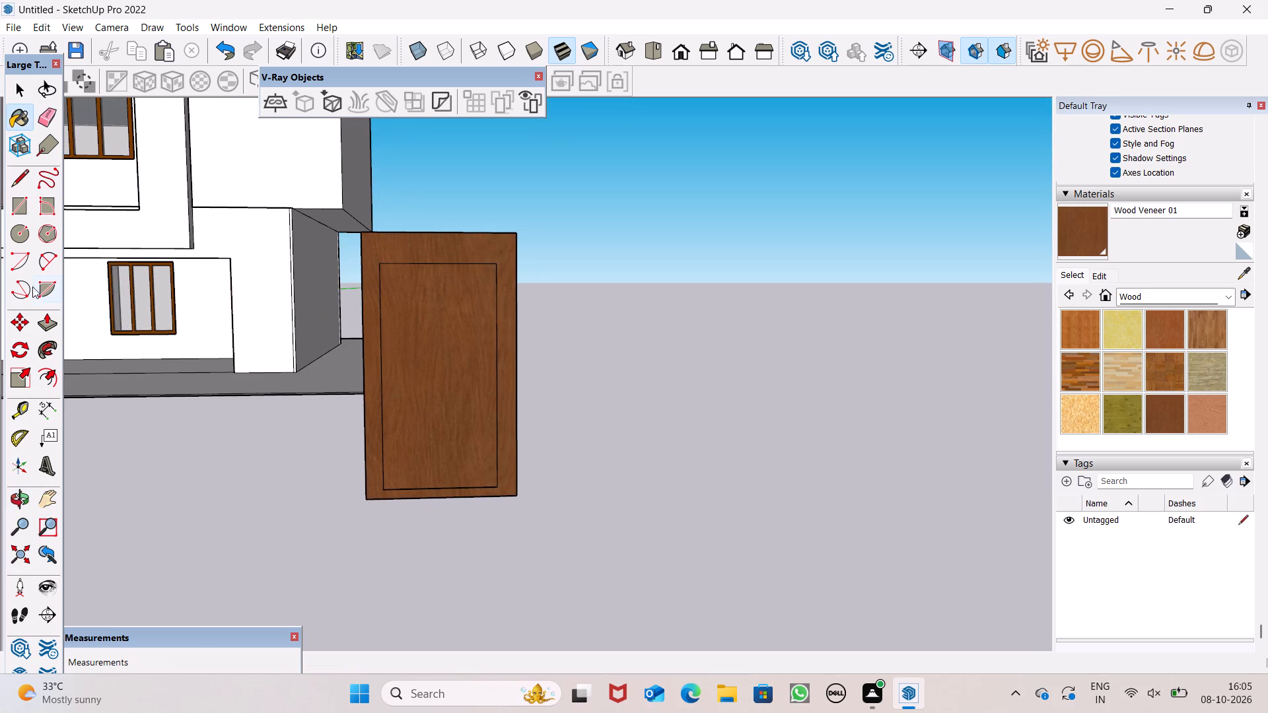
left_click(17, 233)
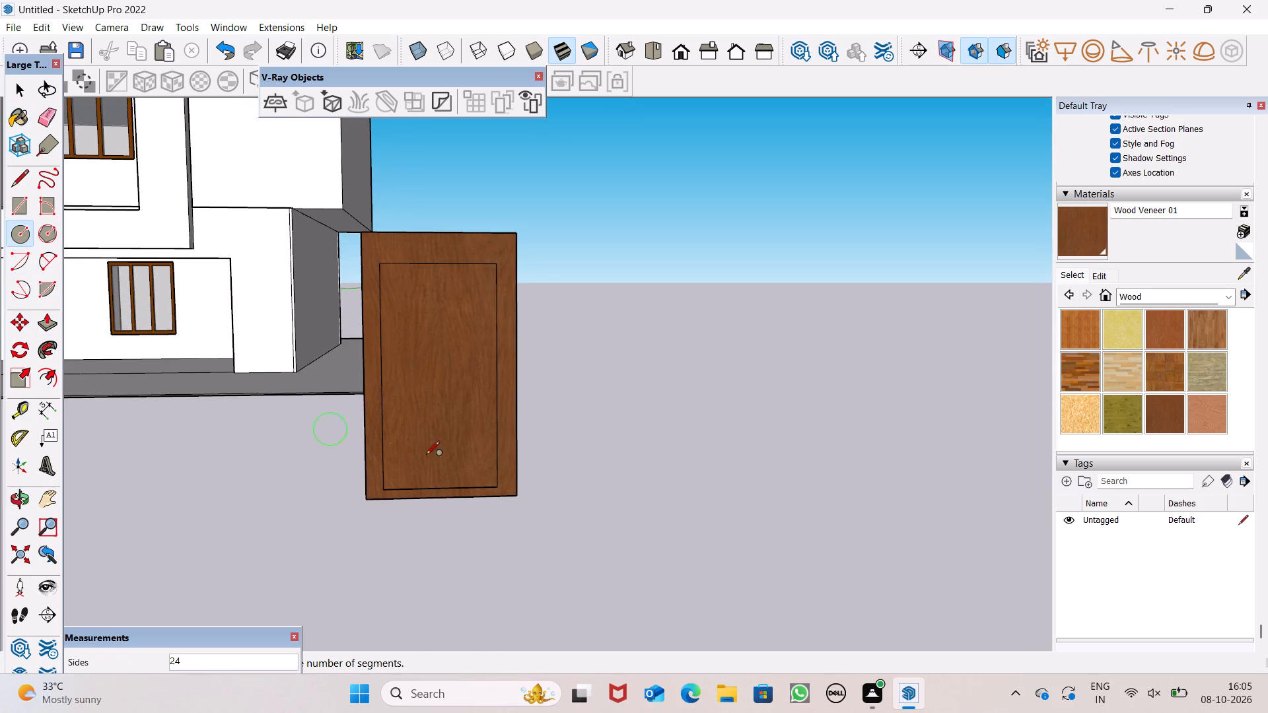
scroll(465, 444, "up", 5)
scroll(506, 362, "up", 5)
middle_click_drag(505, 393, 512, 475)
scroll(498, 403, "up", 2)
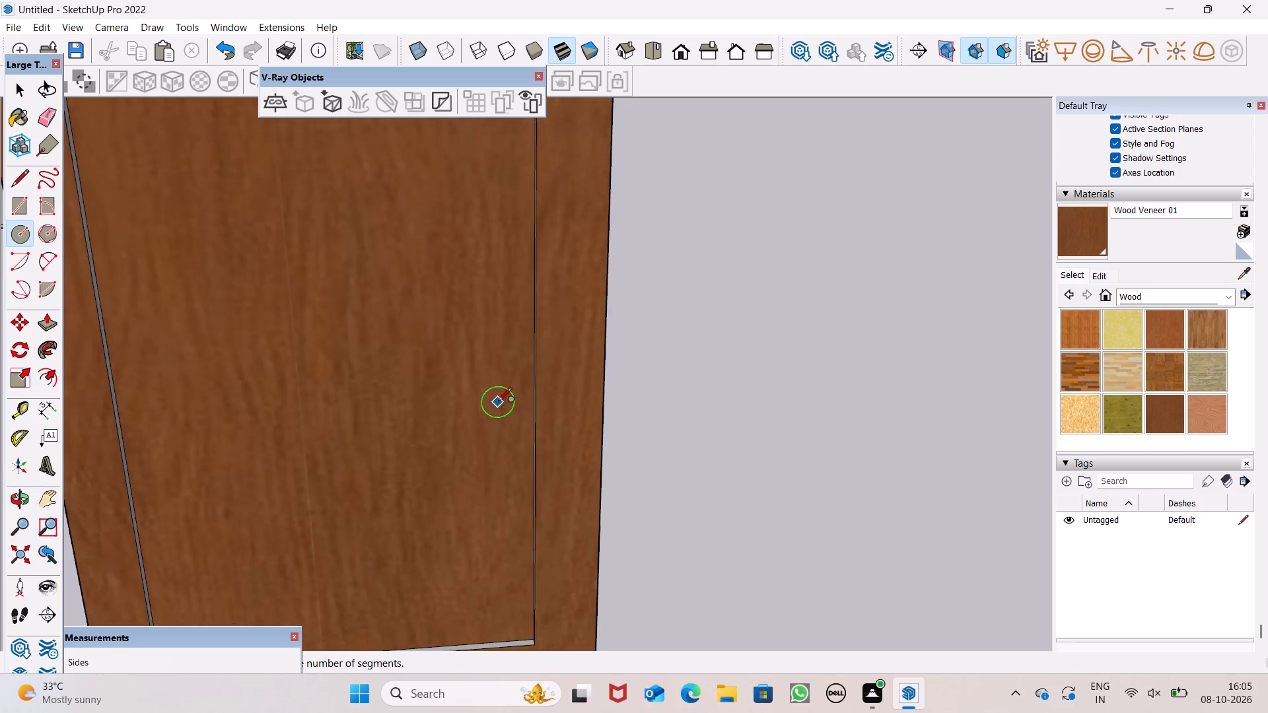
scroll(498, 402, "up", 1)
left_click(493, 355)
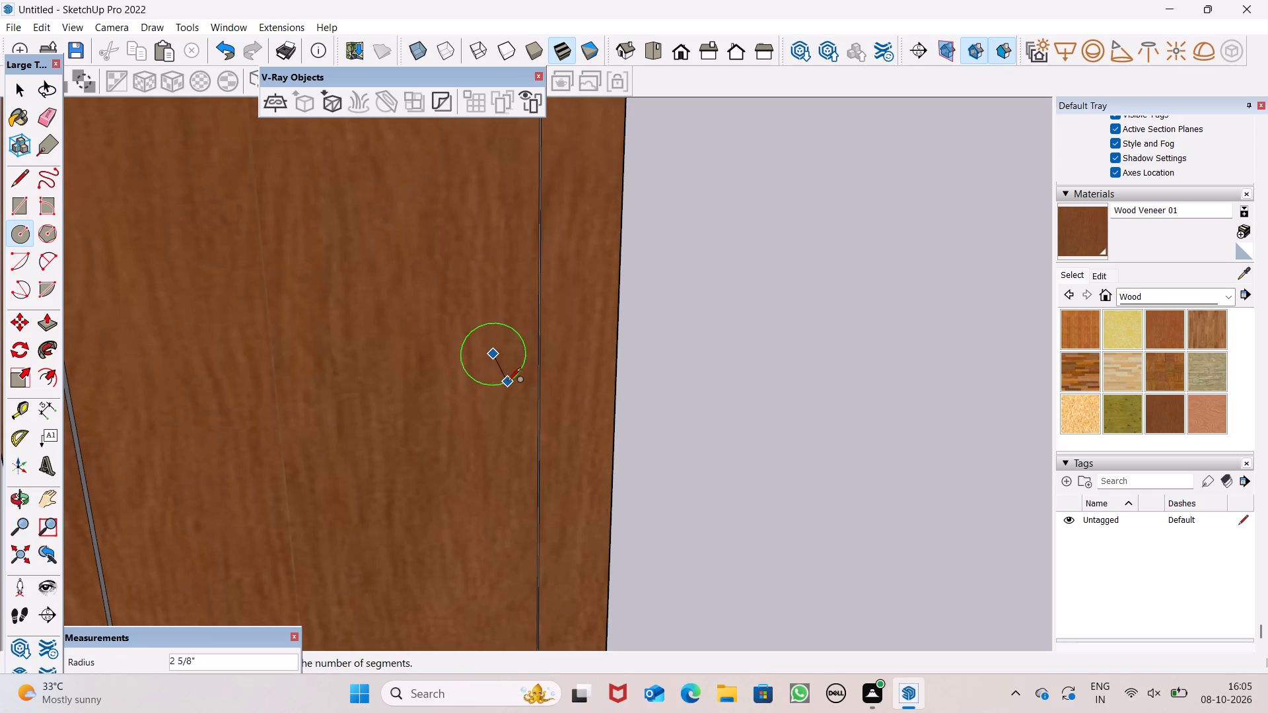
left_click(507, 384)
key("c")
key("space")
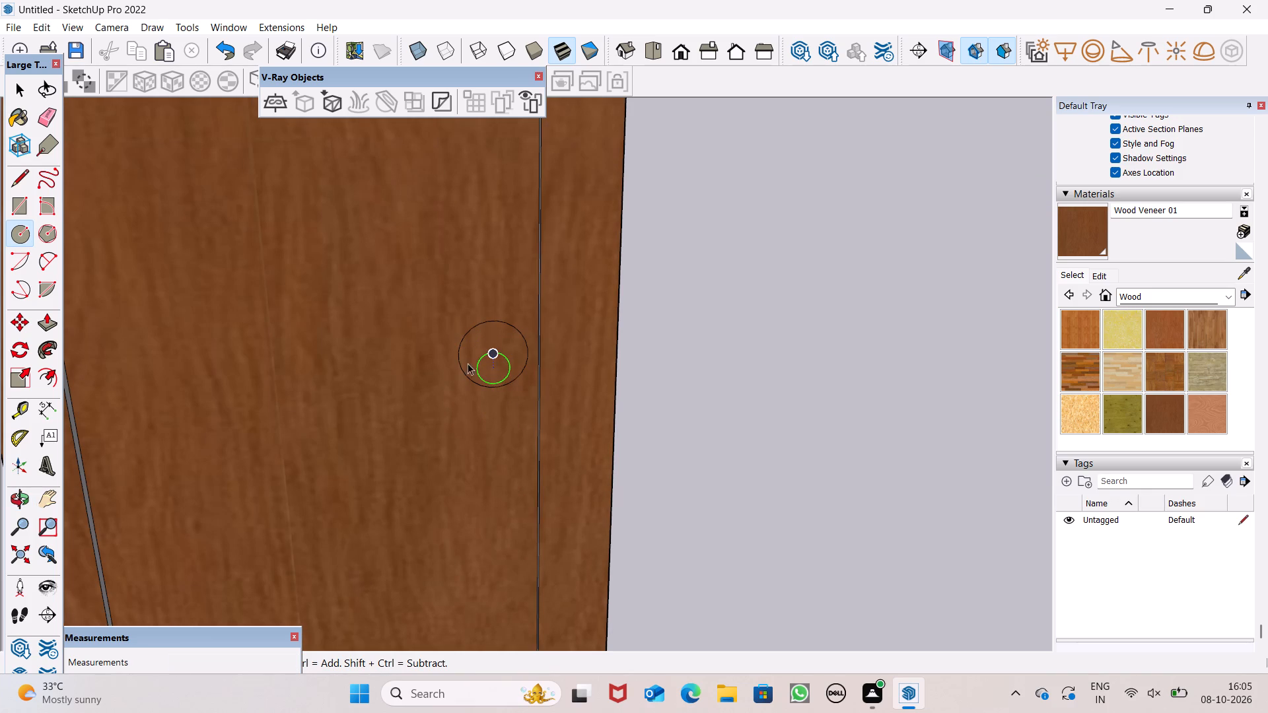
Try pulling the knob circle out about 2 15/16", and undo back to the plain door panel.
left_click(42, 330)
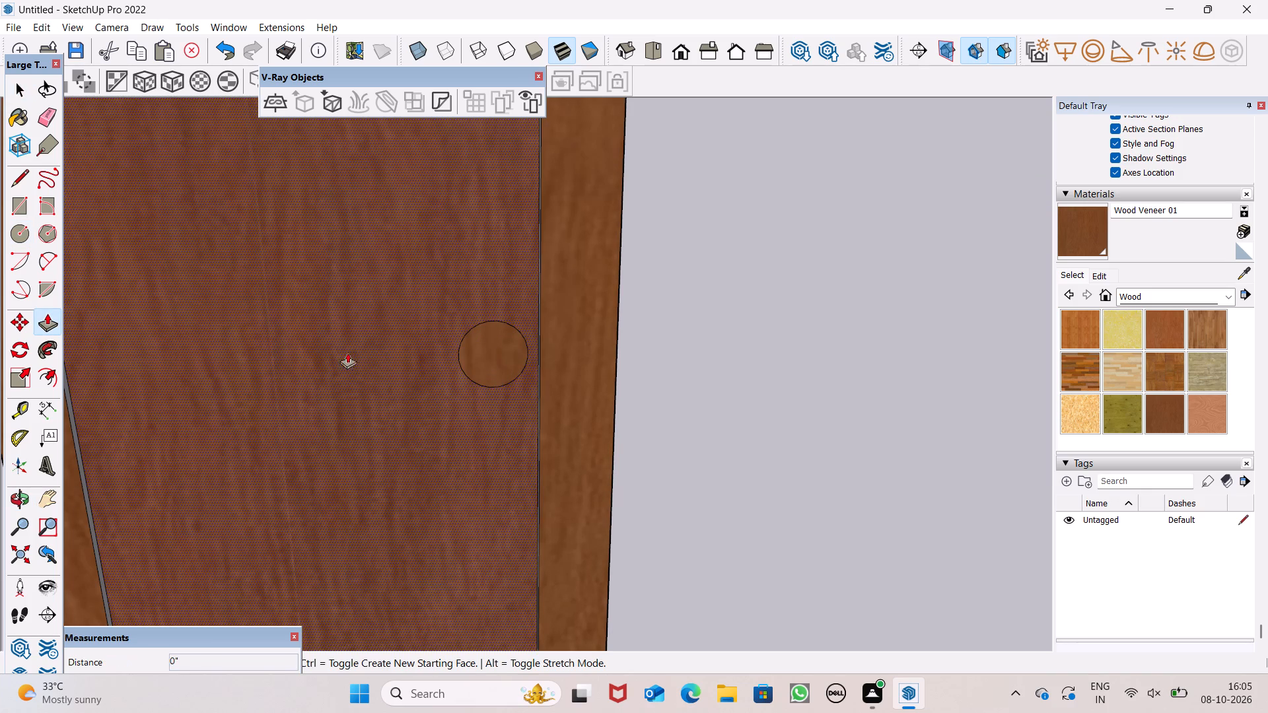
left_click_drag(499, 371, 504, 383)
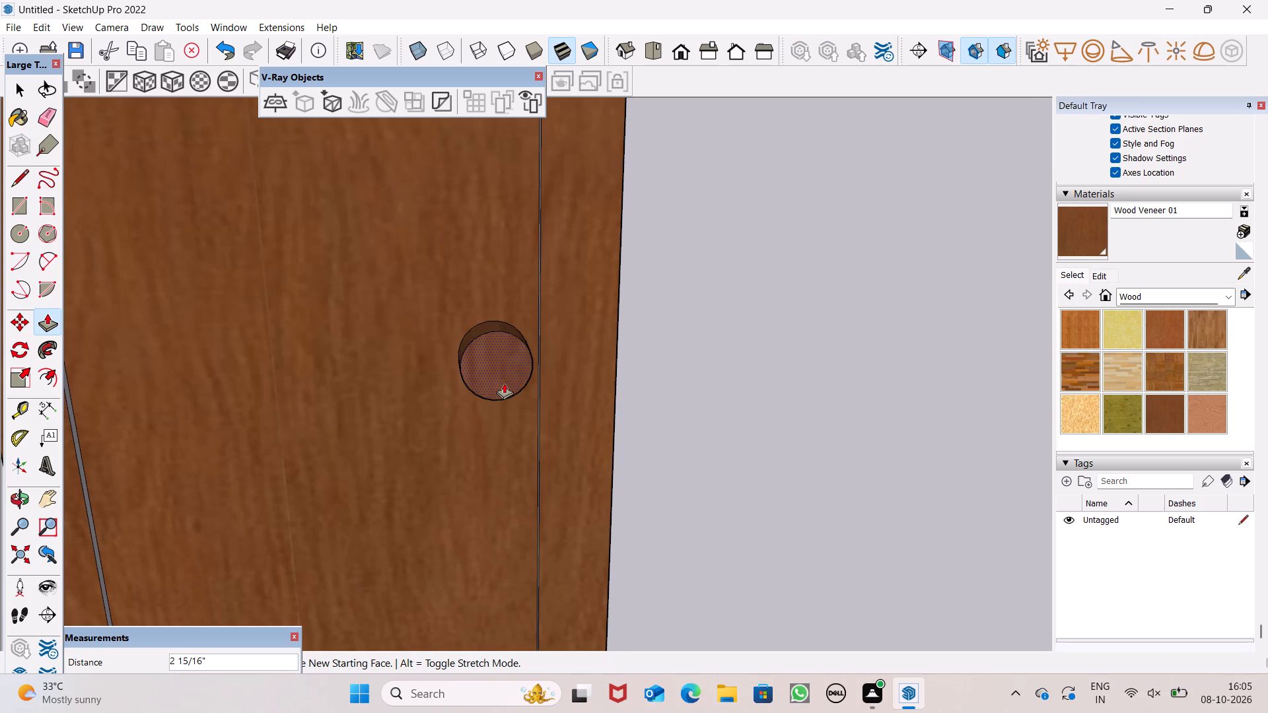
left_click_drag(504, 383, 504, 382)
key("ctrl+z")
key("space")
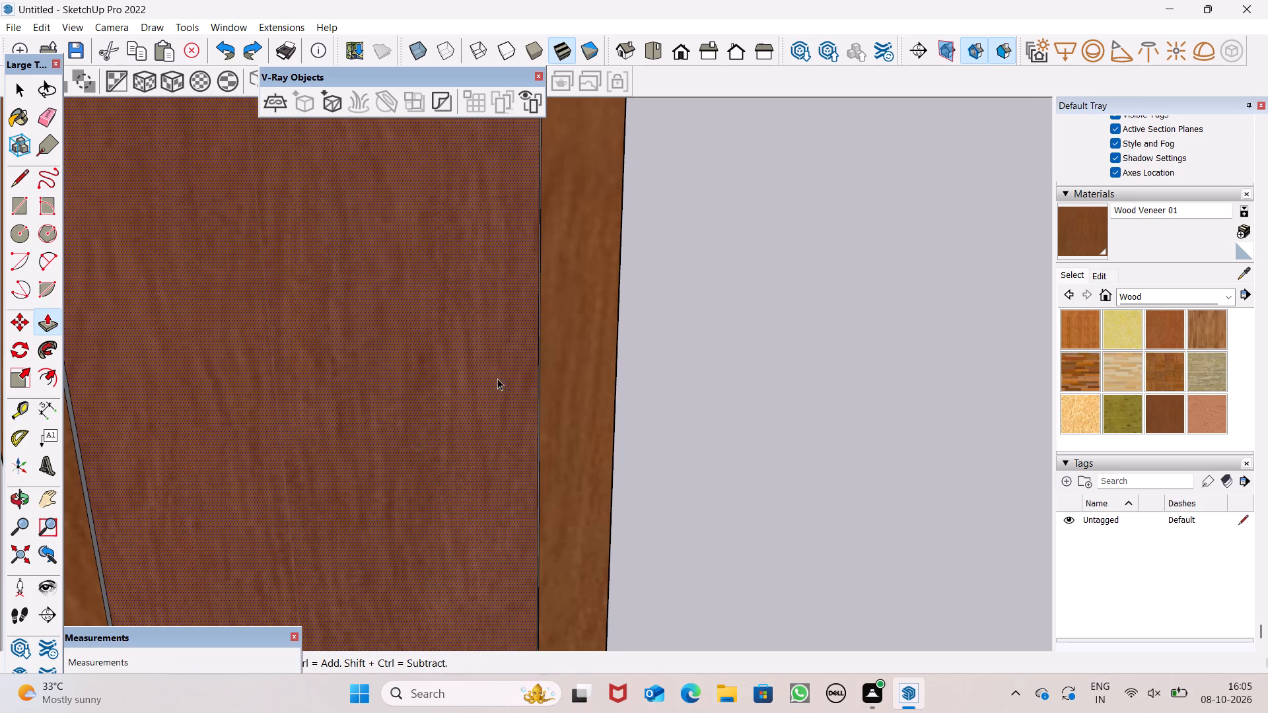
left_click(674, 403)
Draw a knob circle of about 3" radius on the door panel's front, around mid-height beside the vertical edge farther from the house.
scroll(678, 393, "down", 3)
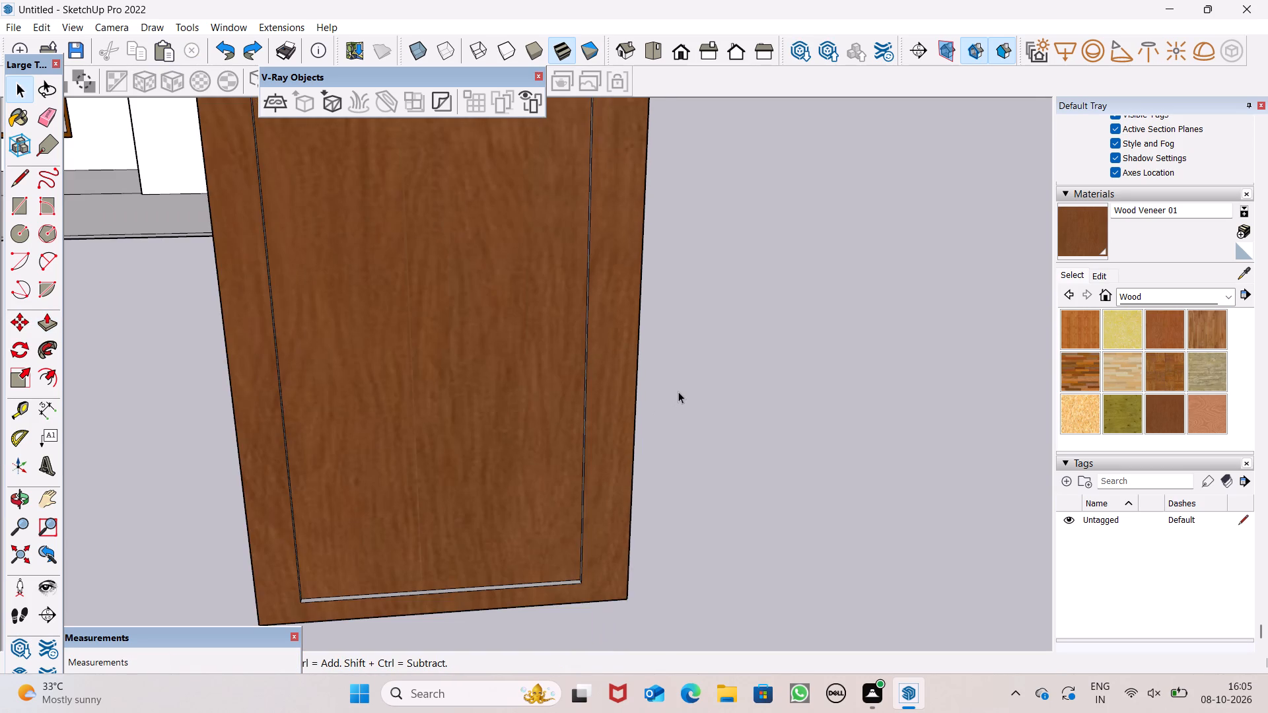
scroll(678, 391, "down", 1)
scroll(688, 395, "up", 2)
middle_click_drag(688, 395, 605, 418)
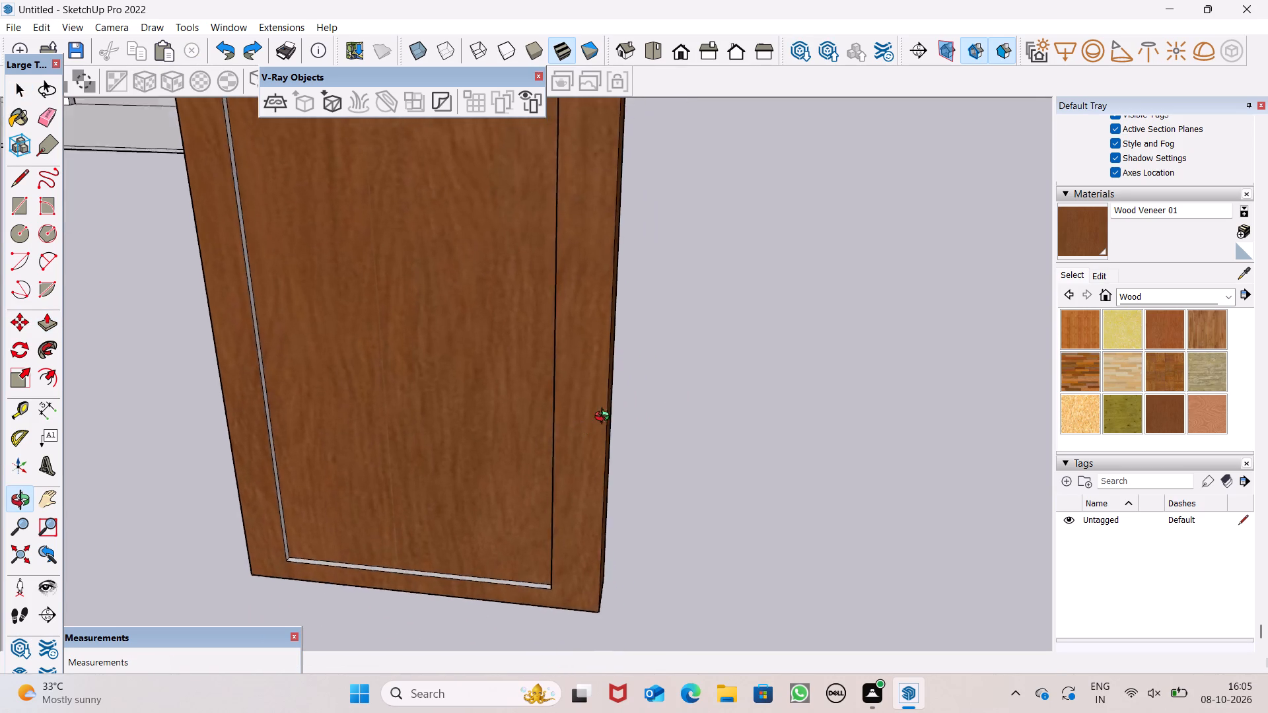
middle_click_drag(605, 418, 698, 378)
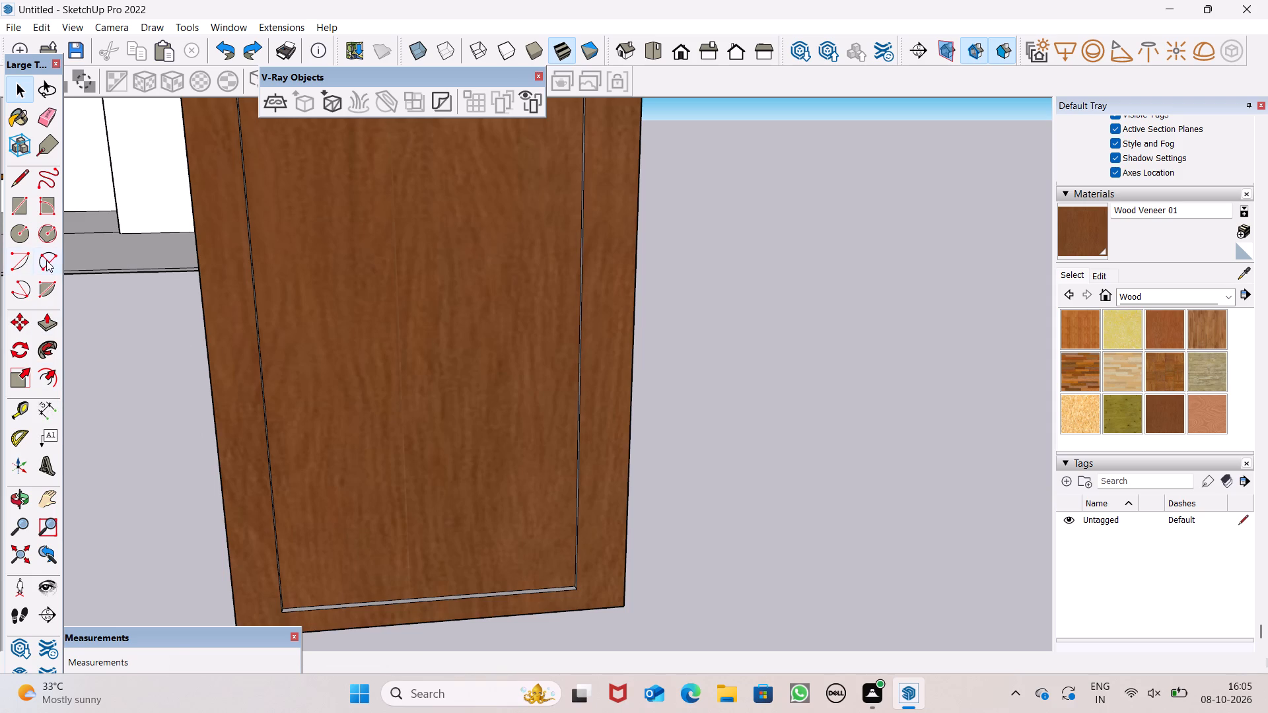
left_click(9, 233)
middle_click_drag(492, 414, 488, 413)
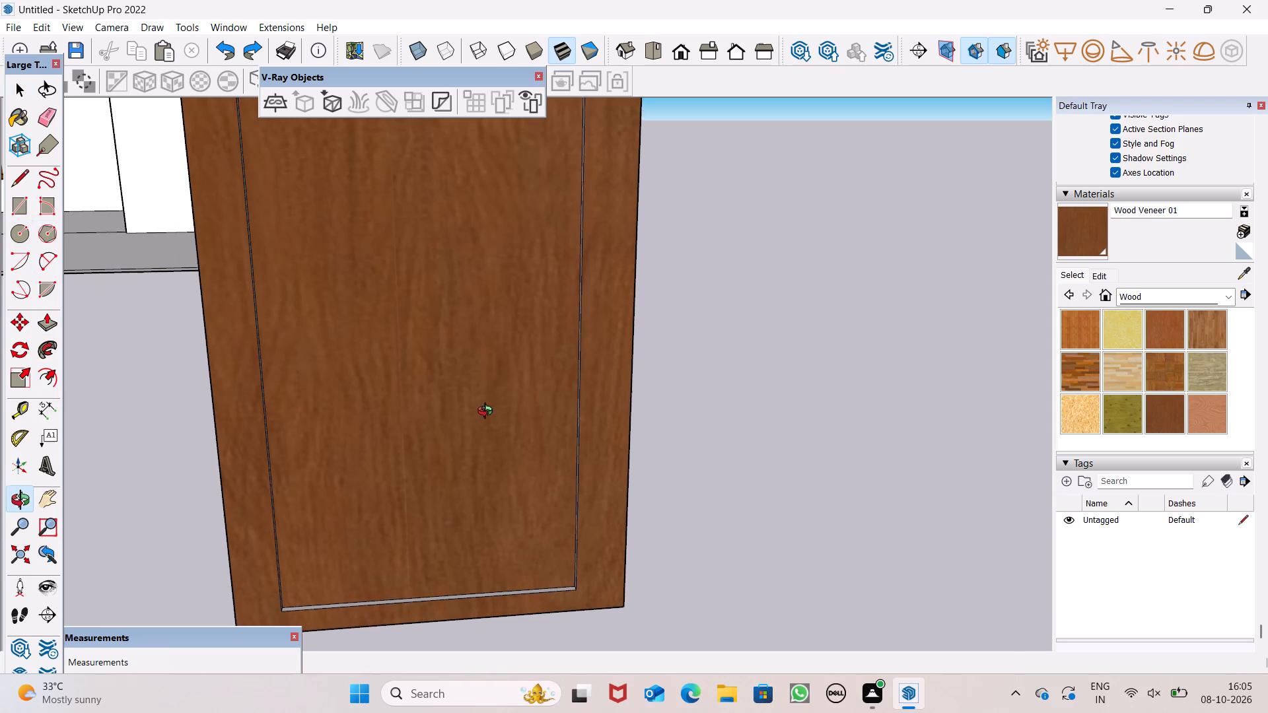
middle_click_drag(488, 413, 363, 373)
scroll(365, 373, "up", 1)
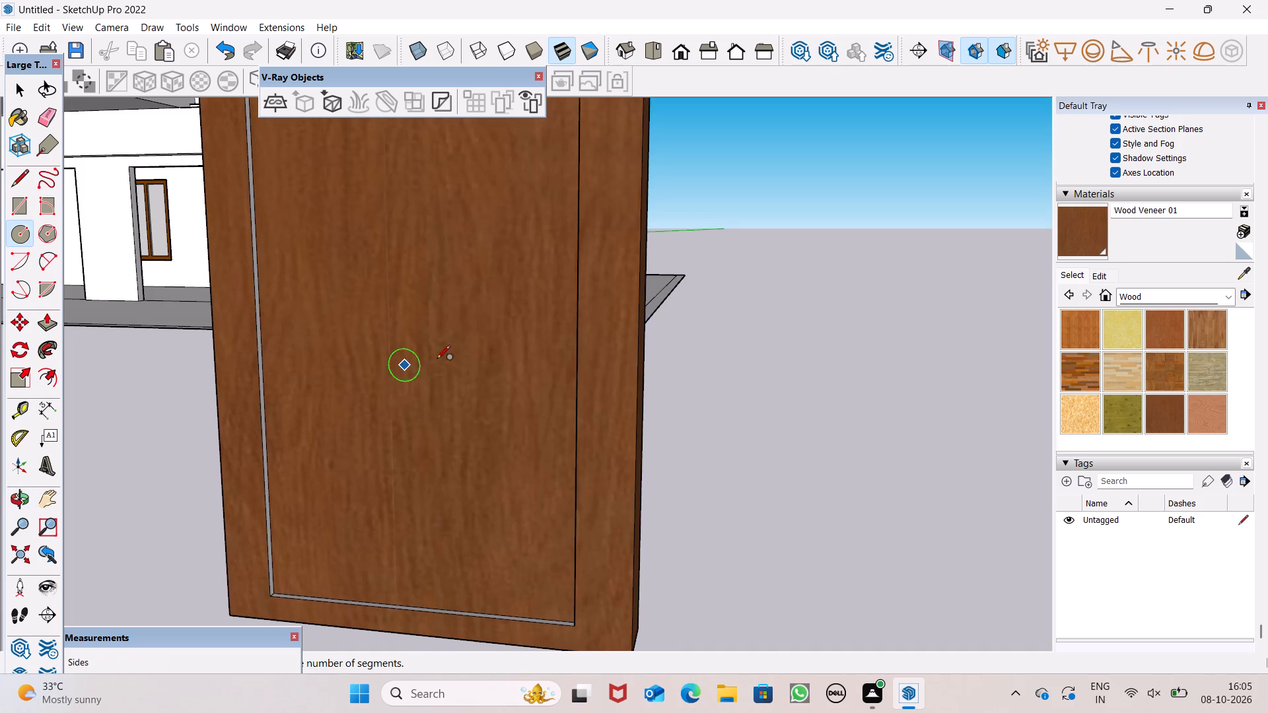
middle_click_drag(531, 433, 570, 430)
scroll(582, 314, "down", 6)
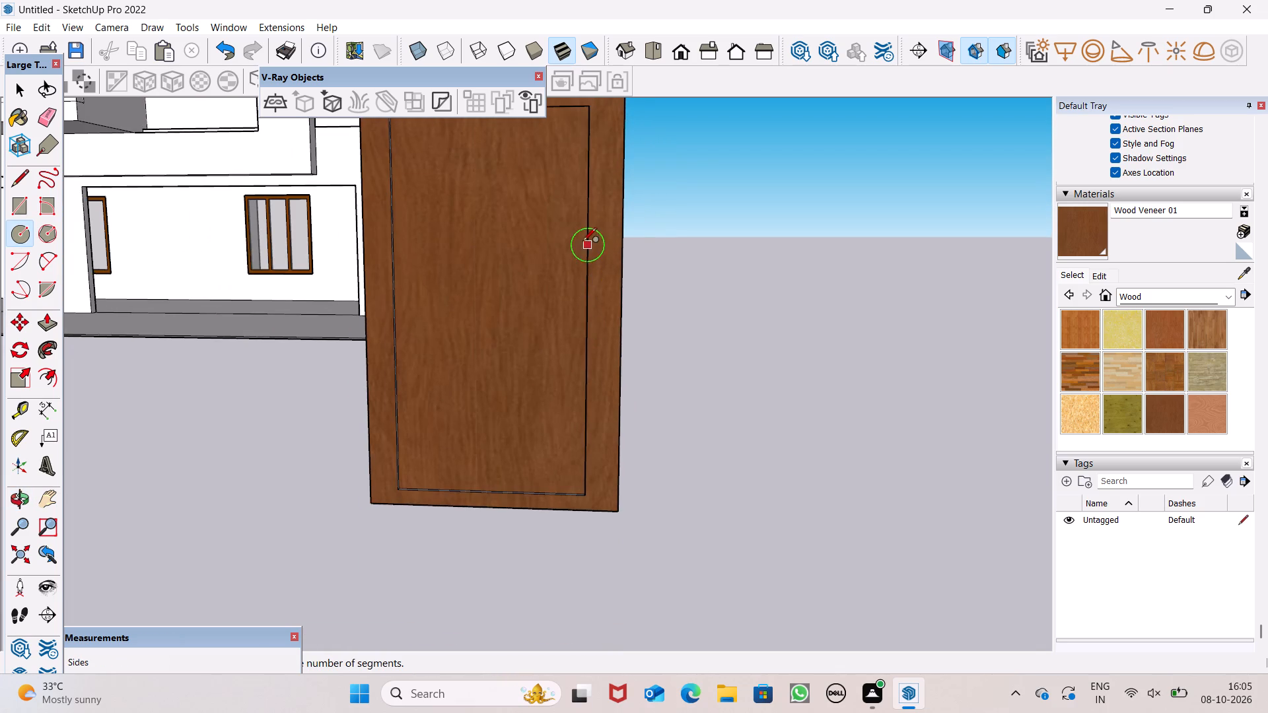
scroll(582, 242, "up", 3)
scroll(583, 290, "down", 5)
scroll(570, 276, "up", 4)
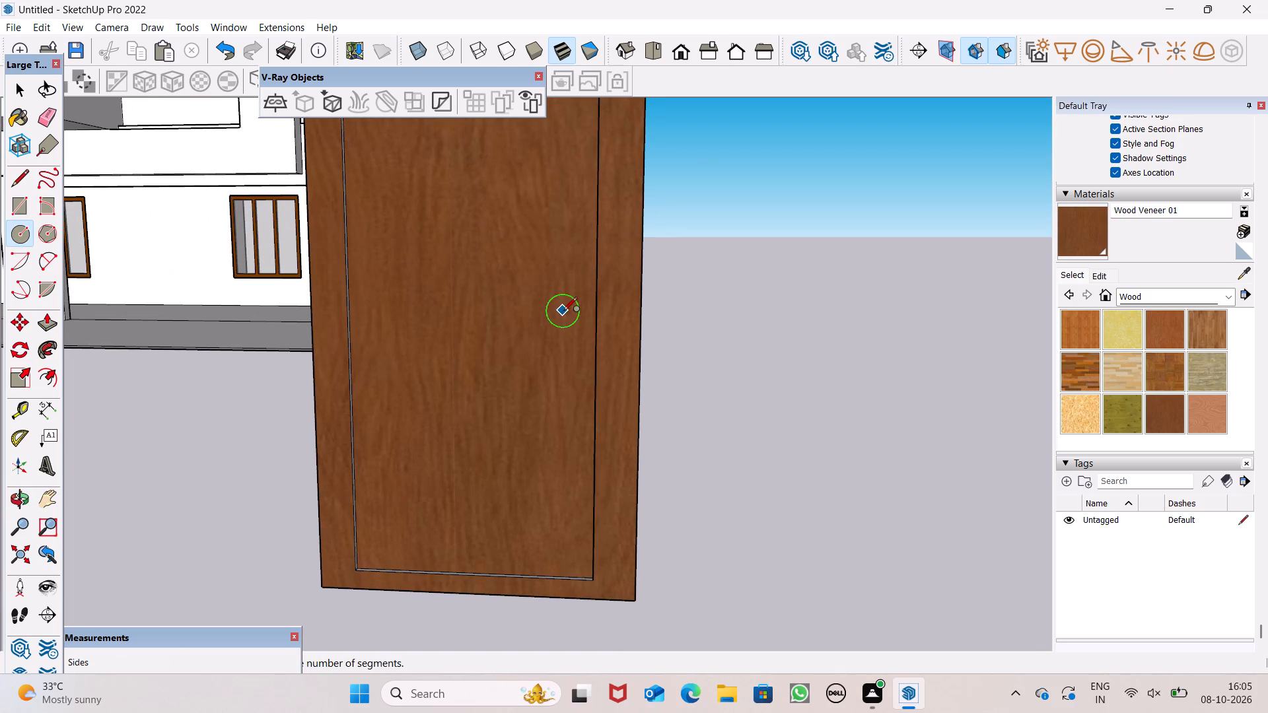
left_click(571, 322)
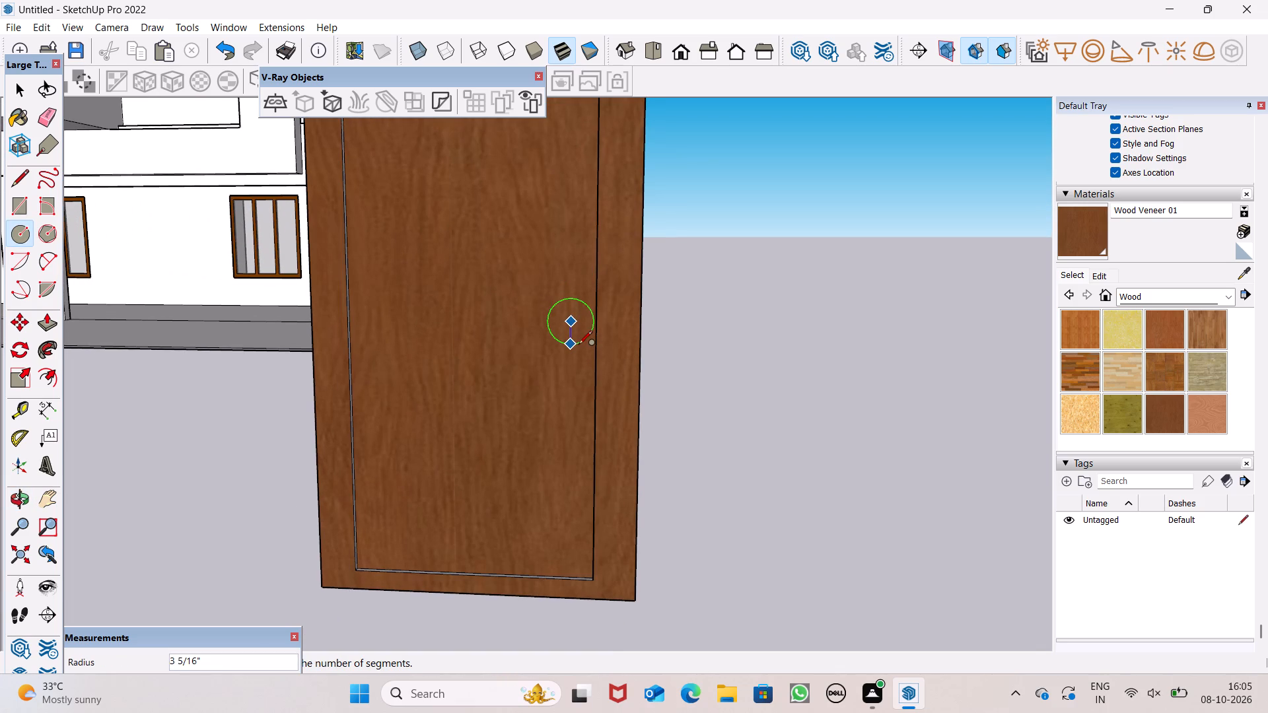
left_click(577, 342)
key("space")
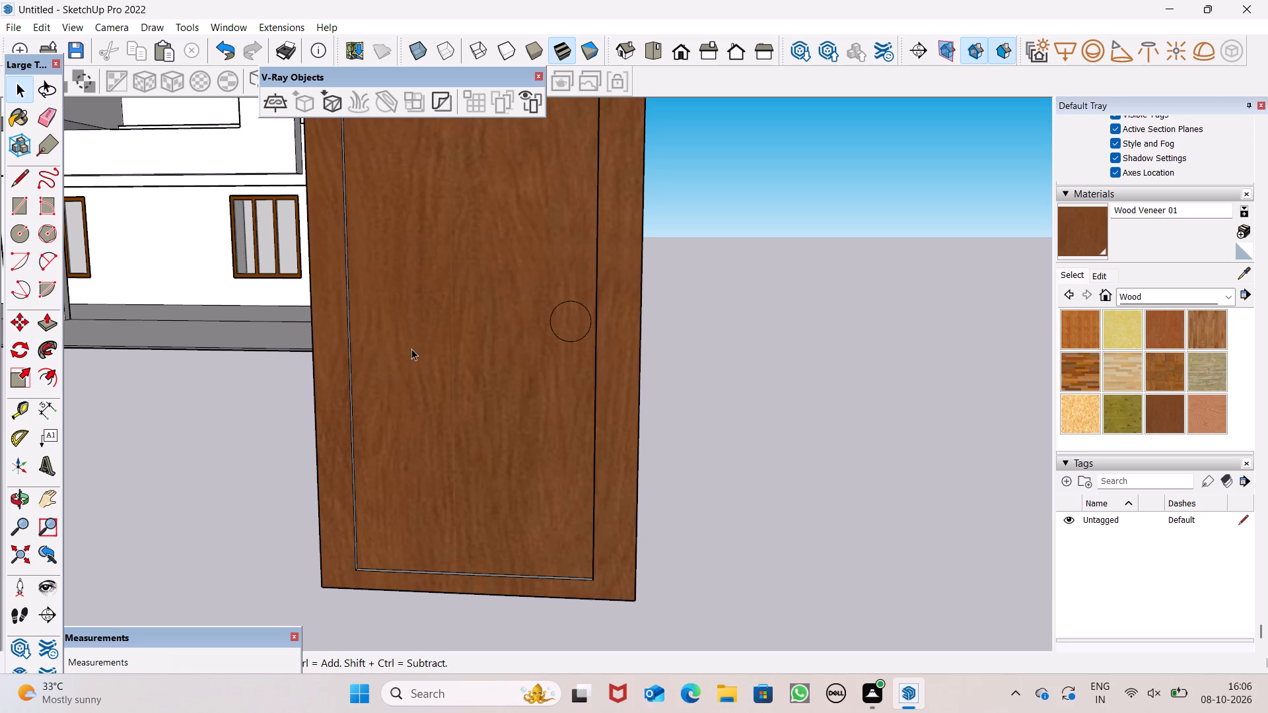
Paint the knob circle with Steel Brushed Stainless from the Metal collection.
scroll(415, 349, "down", 1)
left_click(1229, 296)
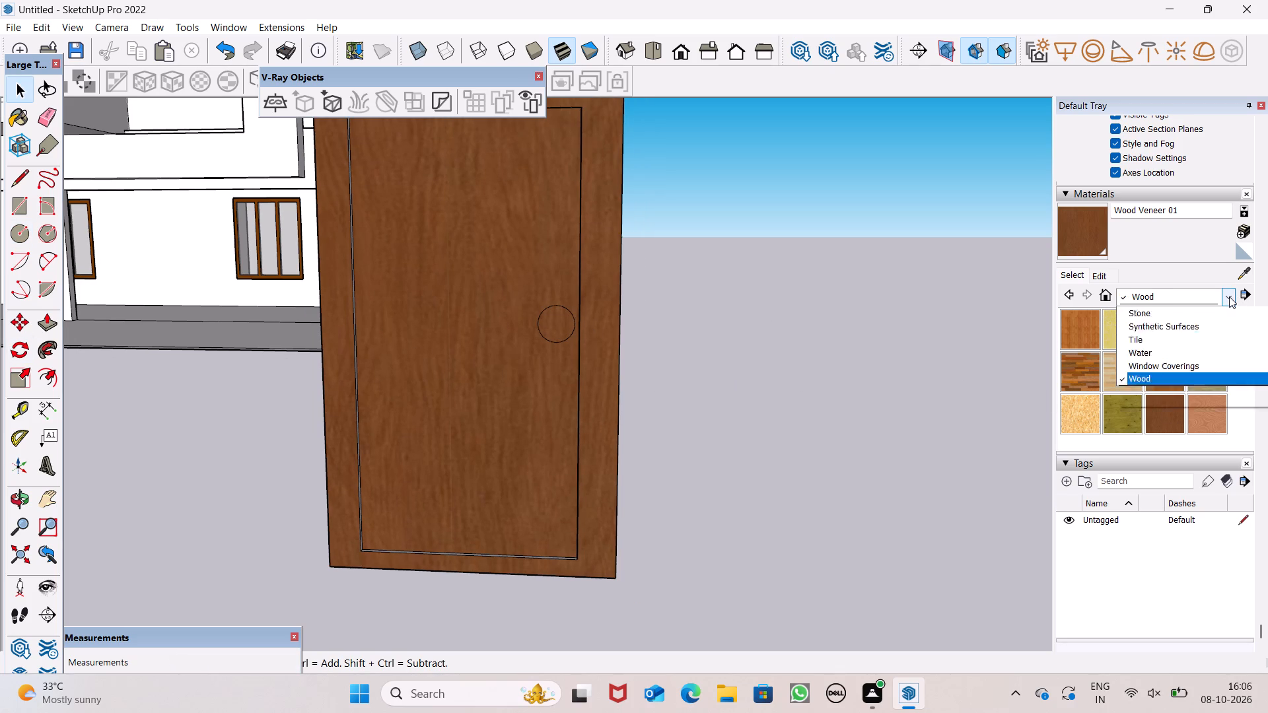
left_click(1164, 403)
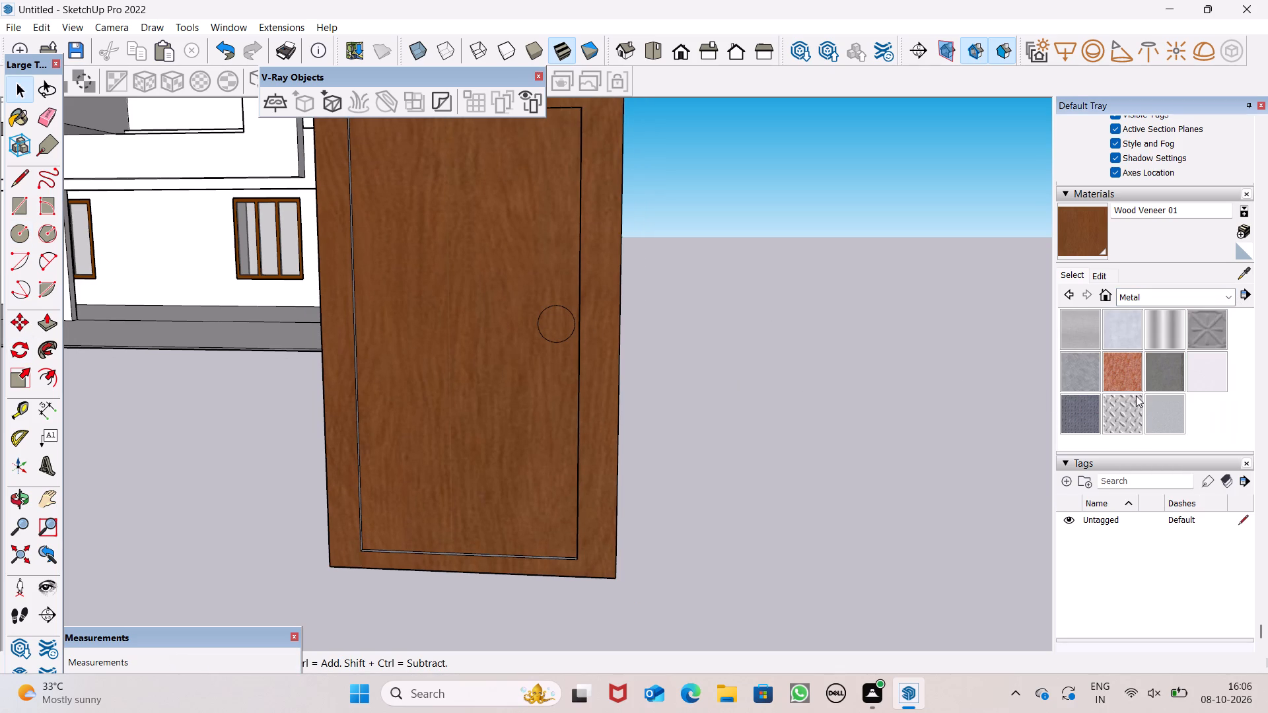
left_click(1154, 411)
scroll(574, 320, "up", 5)
left_click(563, 323)
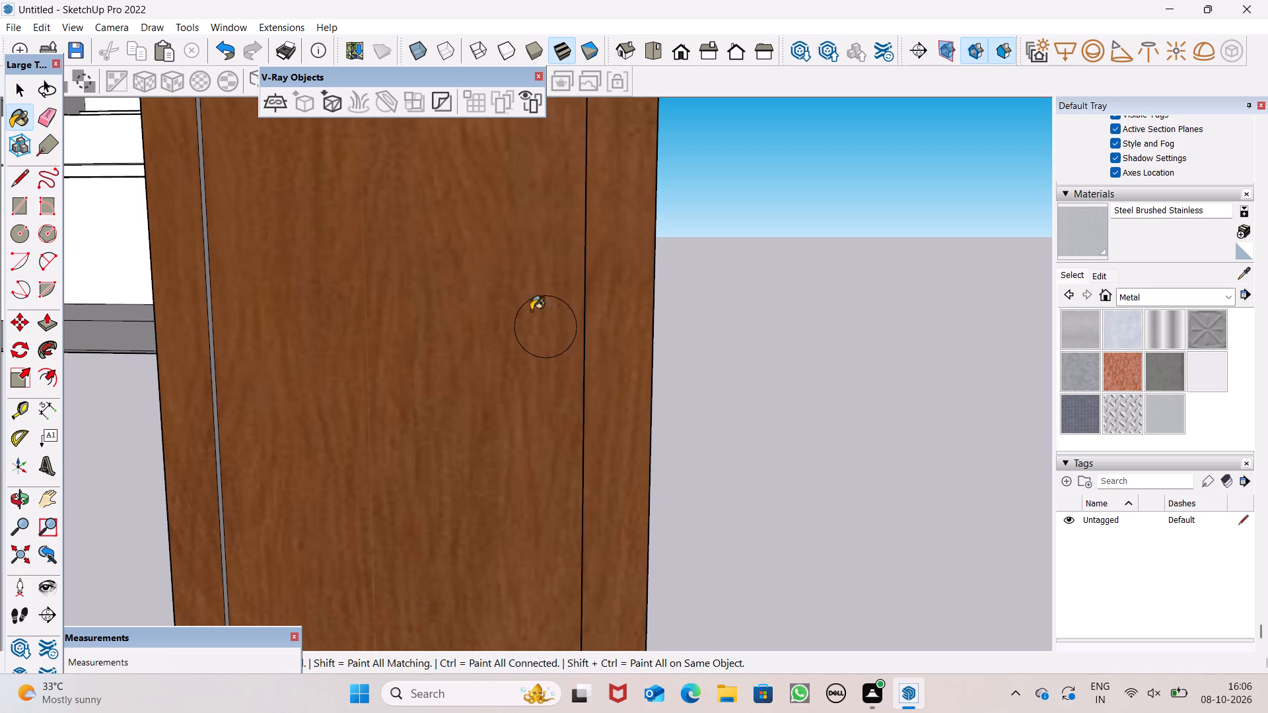
Push/Pull the steel circle outward about 1 1/16" to form the door knob.
left_click(45, 329)
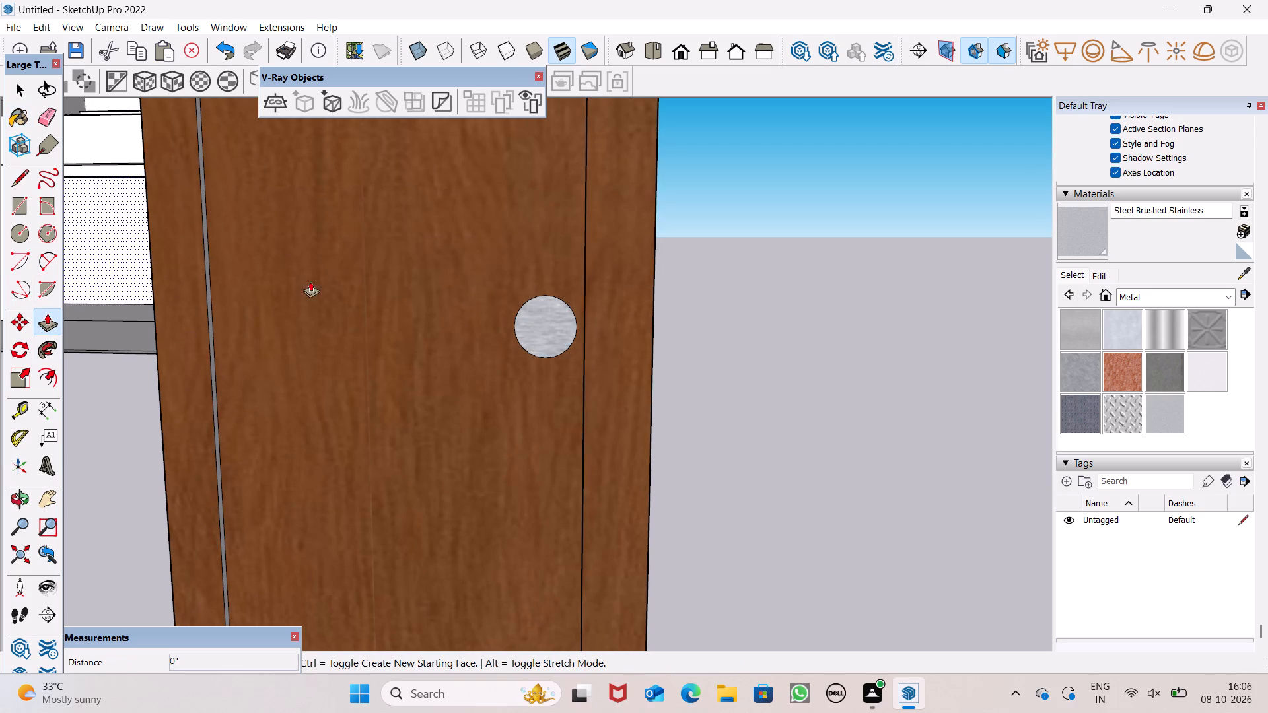
scroll(565, 285, "down", 4)
middle_click_drag(594, 334, 617, 453)
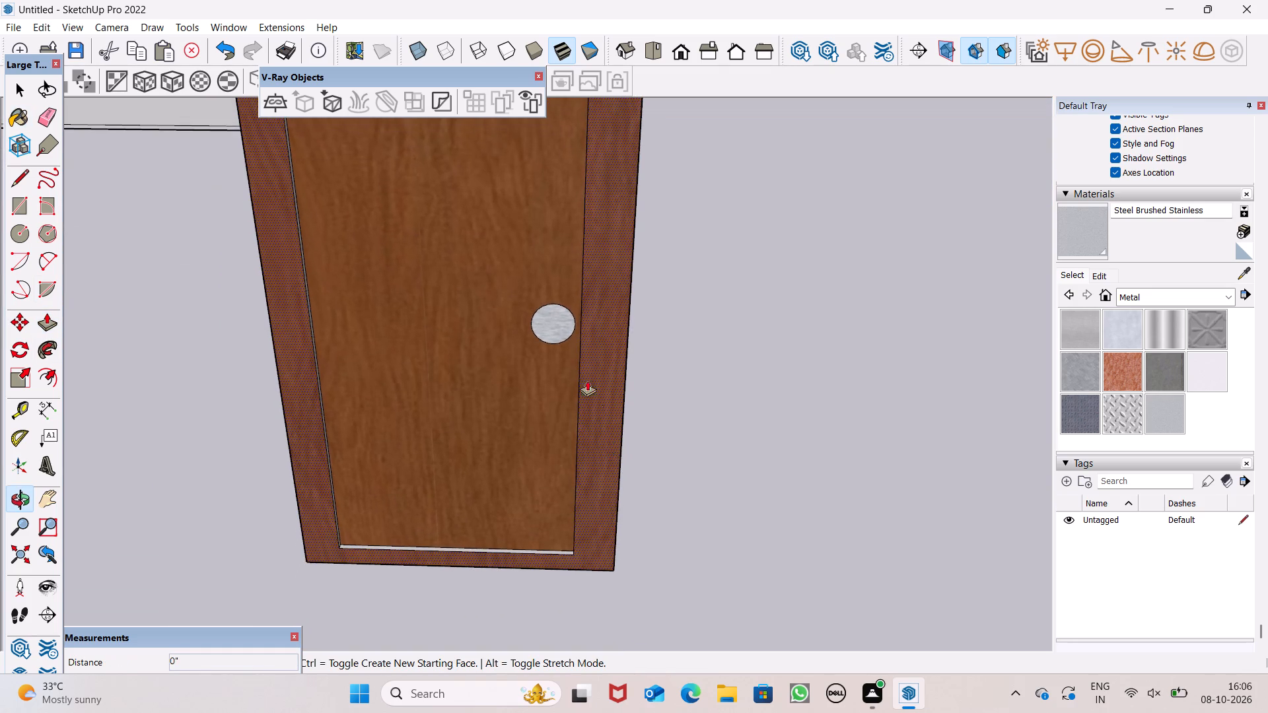
scroll(575, 335, "up", 3)
left_click(545, 319)
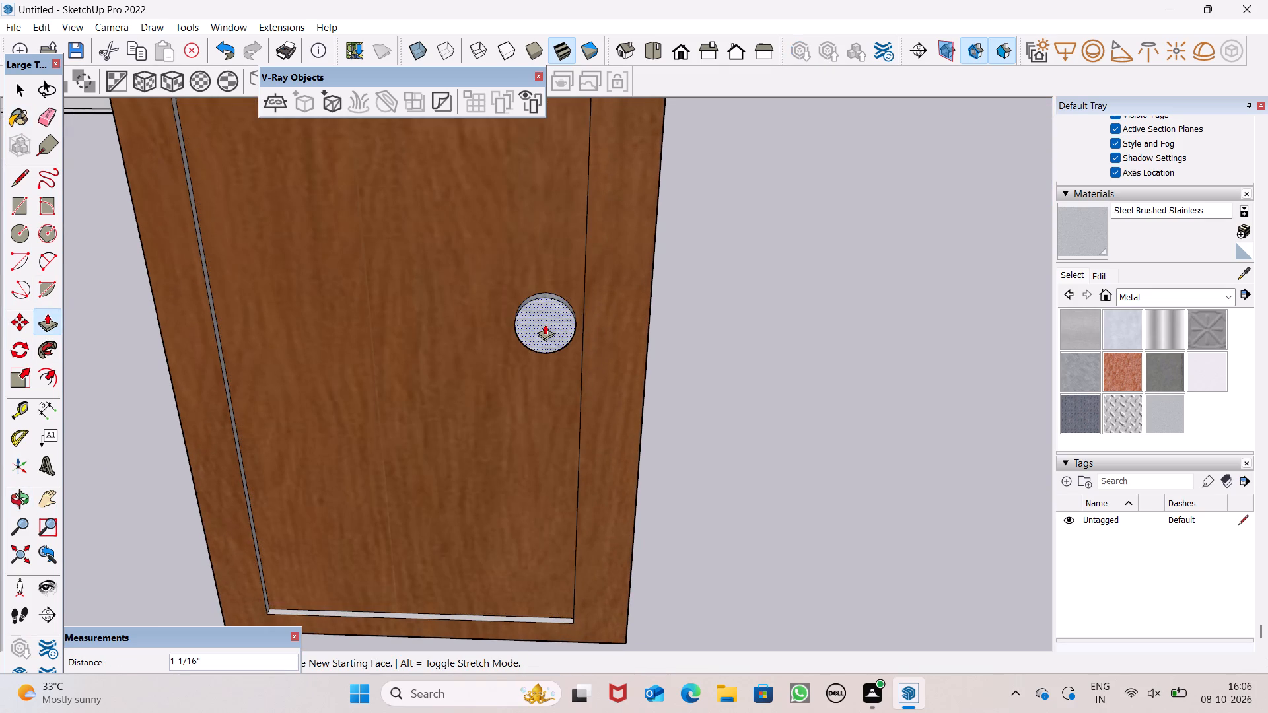
key("space")
Select the whole door with its frame and knob and make it a group.
scroll(745, 366, "down", 5)
middle_click_drag(724, 366, 722, 364)
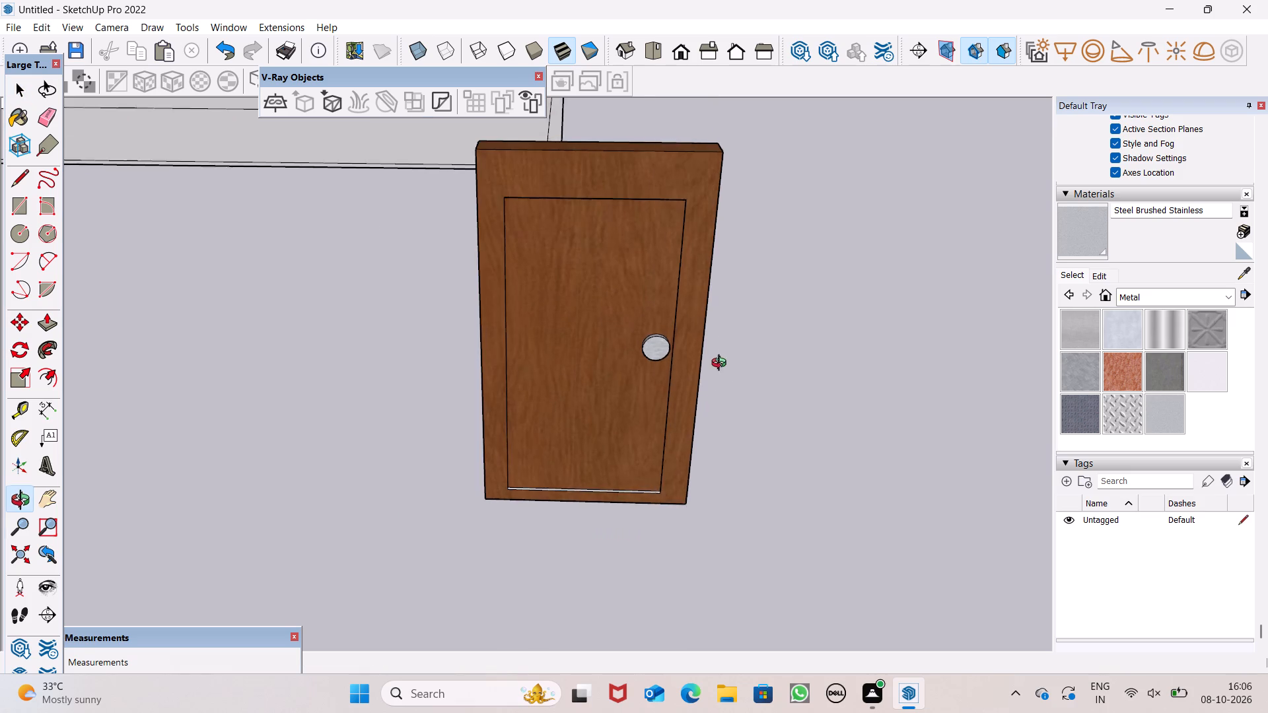
middle_click_drag(722, 364, 662, 268)
triple_click(652, 284)
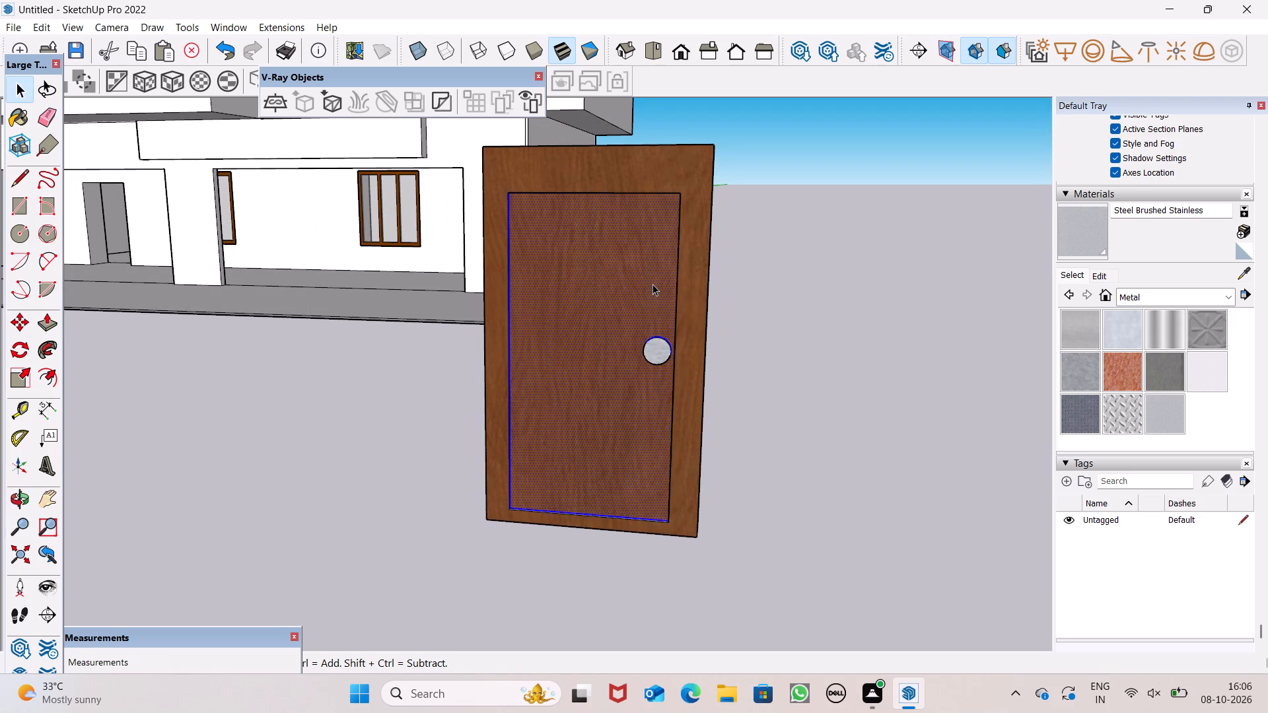
left_click(652, 284)
right_click(652, 284)
left_click(715, 428)
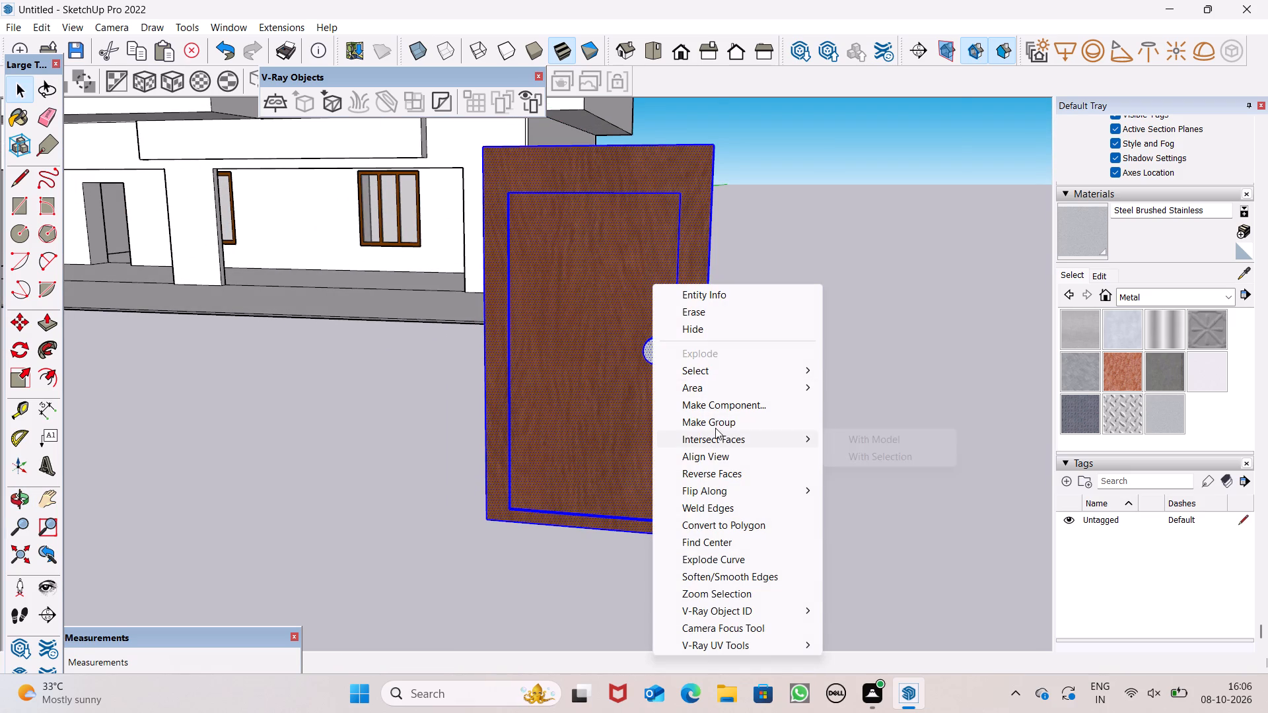
Move the door group by its bottom outer corner into the ground-floor doorway behind the porch columns.
scroll(804, 349, "down", 4)
scroll(802, 351, "up", 1)
scroll(802, 351, "down", 1)
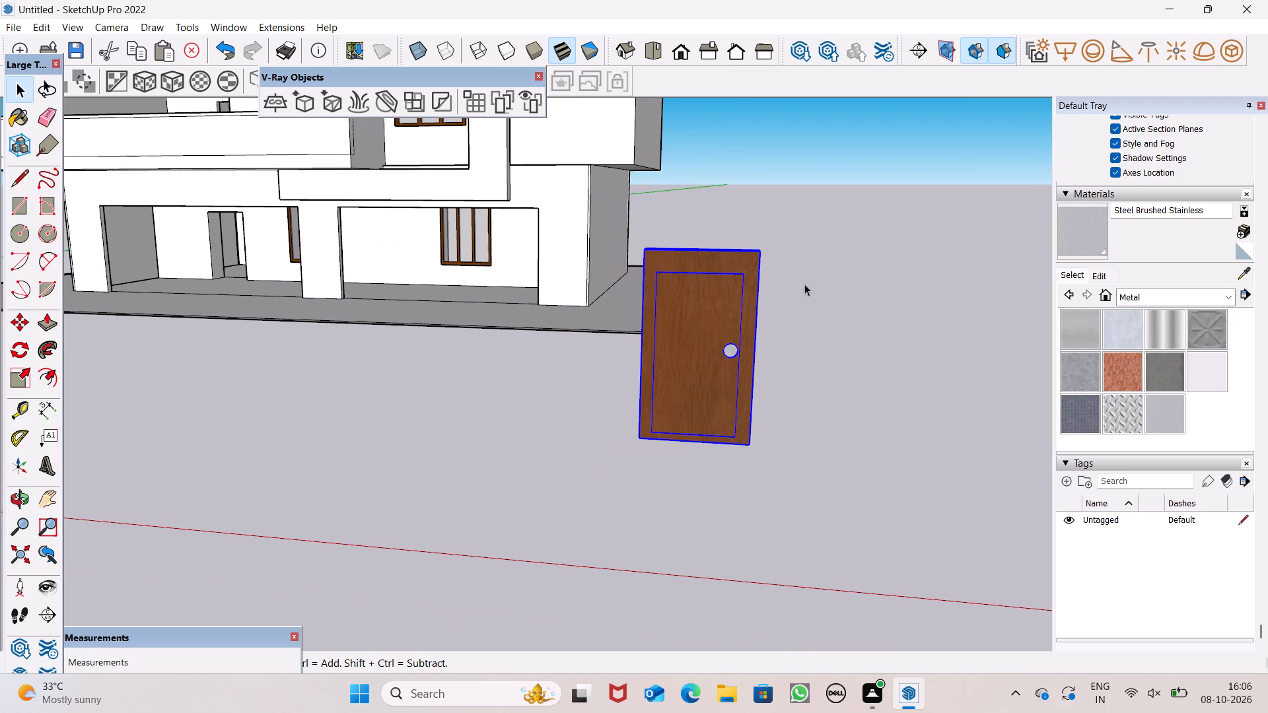
key("m")
key("Return")
left_click(748, 447)
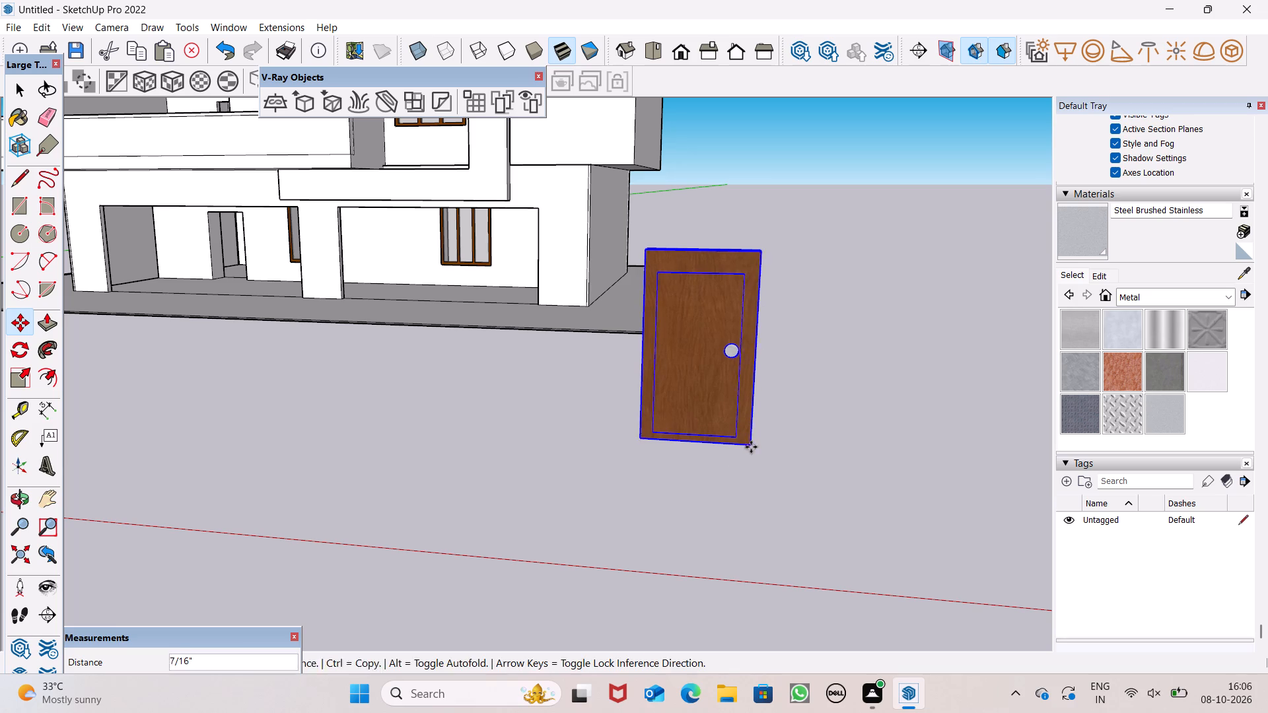
left_click_drag(751, 447, 330, 376)
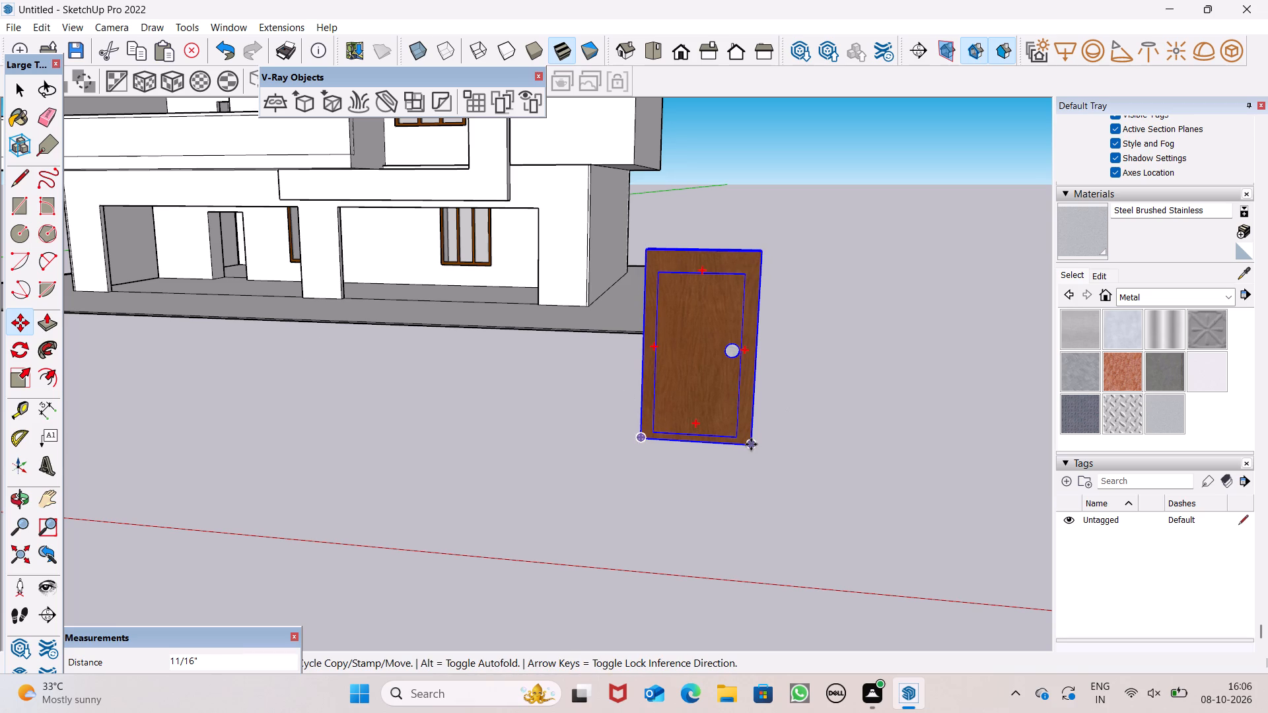
left_click_drag(752, 444, 232, 283)
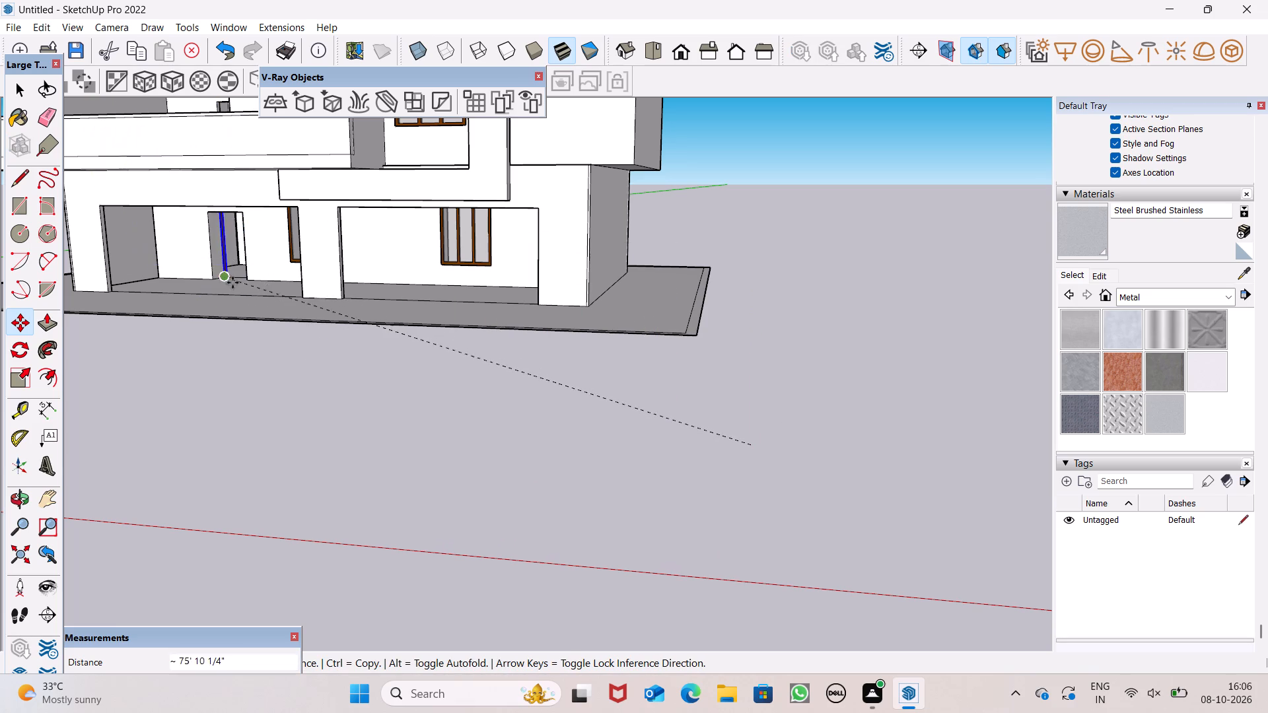
left_click_drag(232, 283, 251, 275)
Fine-align the door's bottom corner with the base corner of the ground-floor doorway.
scroll(244, 259, "down", 1)
scroll(244, 257, "up", 11)
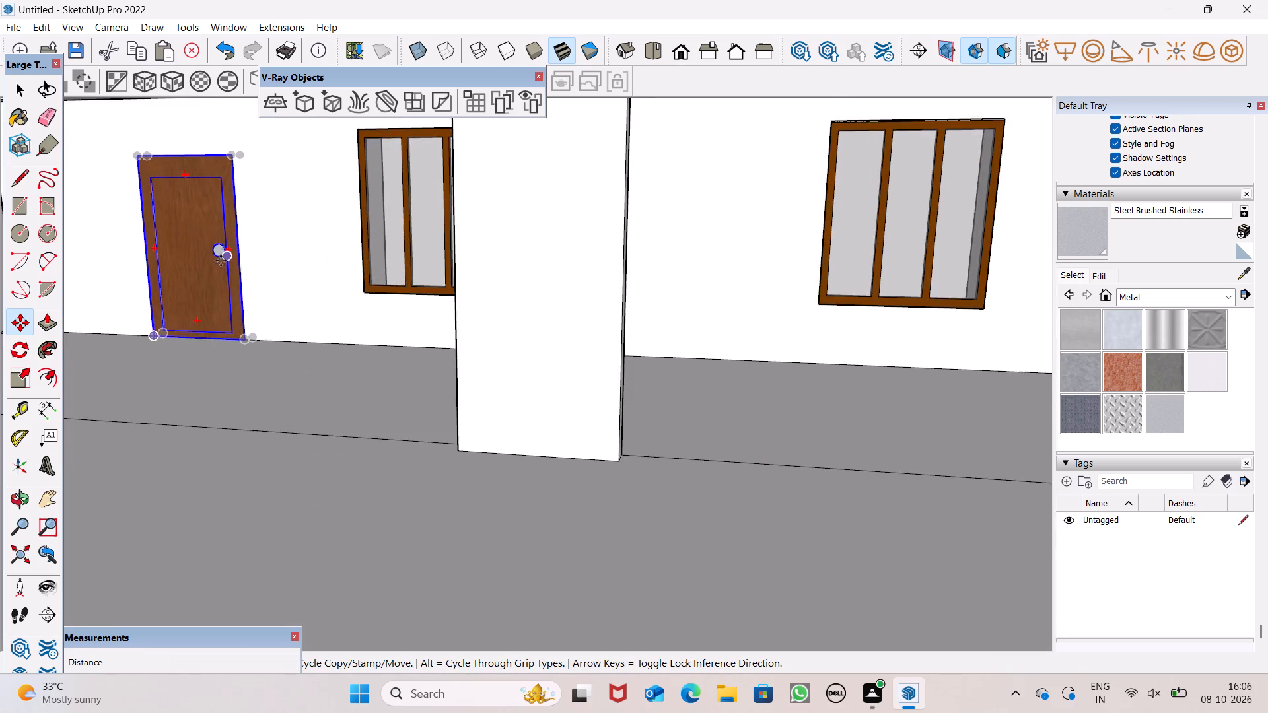
scroll(219, 261, "up", 1)
scroll(219, 261, "down", 1)
scroll(219, 261, "up", 1)
scroll(345, 339, "down", 1)
scroll(344, 339, "up", 5)
scroll(207, 343, "up", 7)
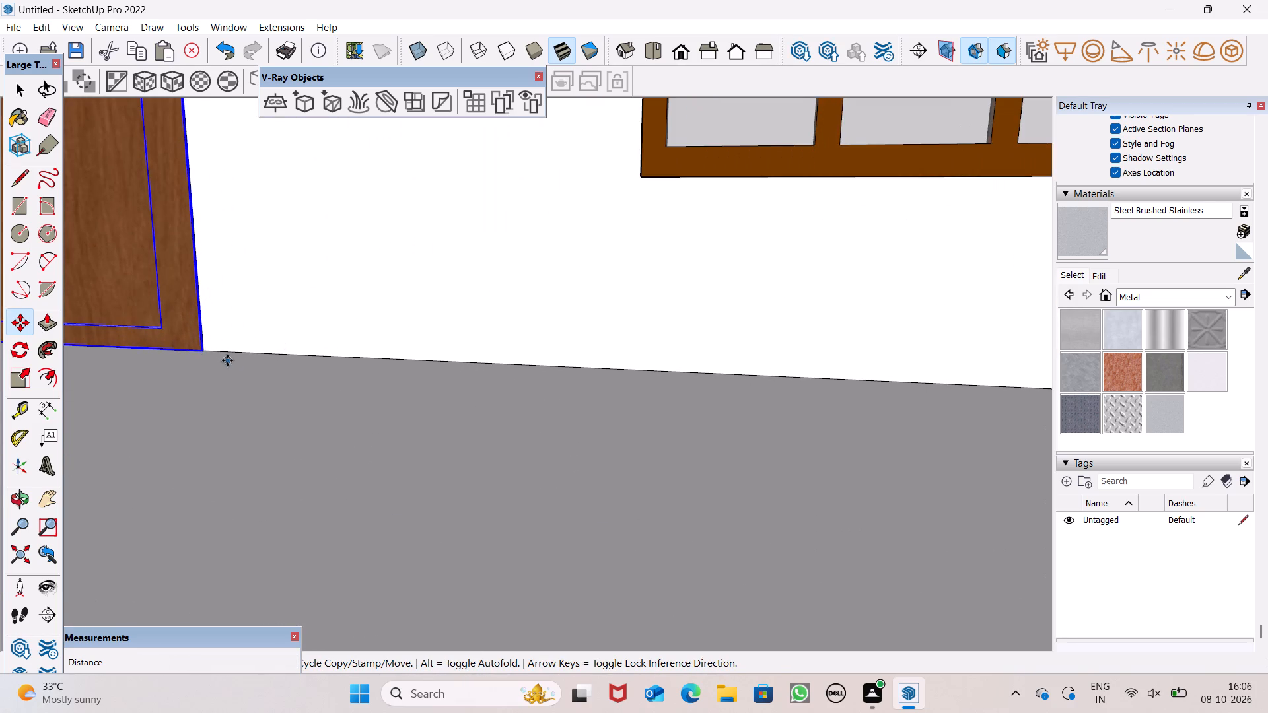
middle_click_drag(225, 362, 170, 389)
scroll(210, 330, "up", 3)
scroll(210, 330, "down", 1)
scroll(210, 330, "up", 1)
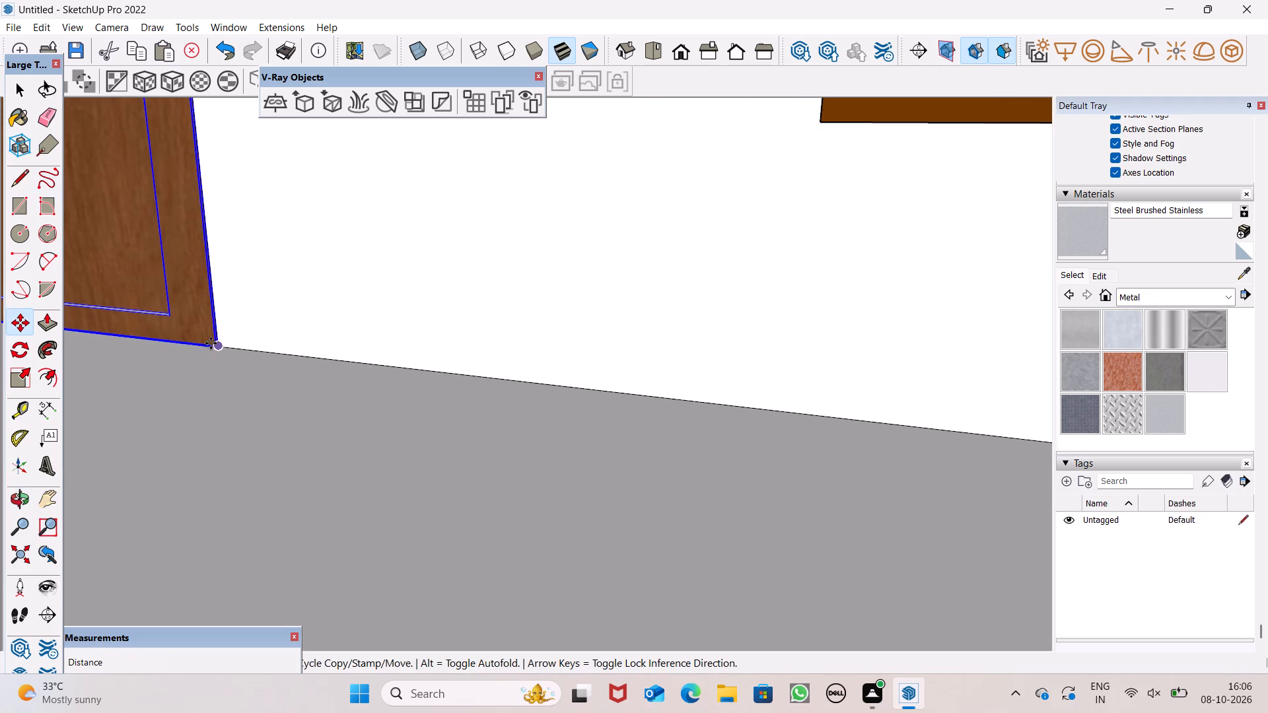
left_click_drag(211, 343, 211, 339)
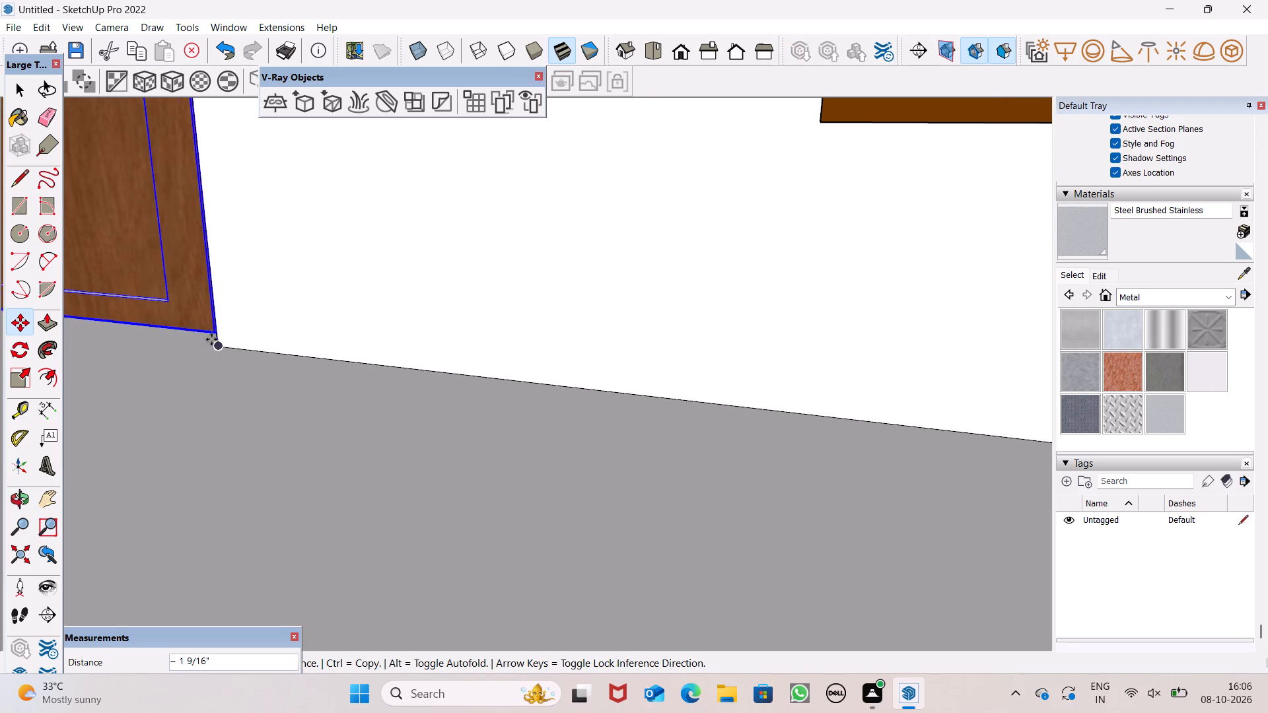
left_click_drag(211, 339, 219, 342)
key("space")
Copy the ground-floor door group straight up to the first-floor balcony level.
scroll(728, 277, "down", 5)
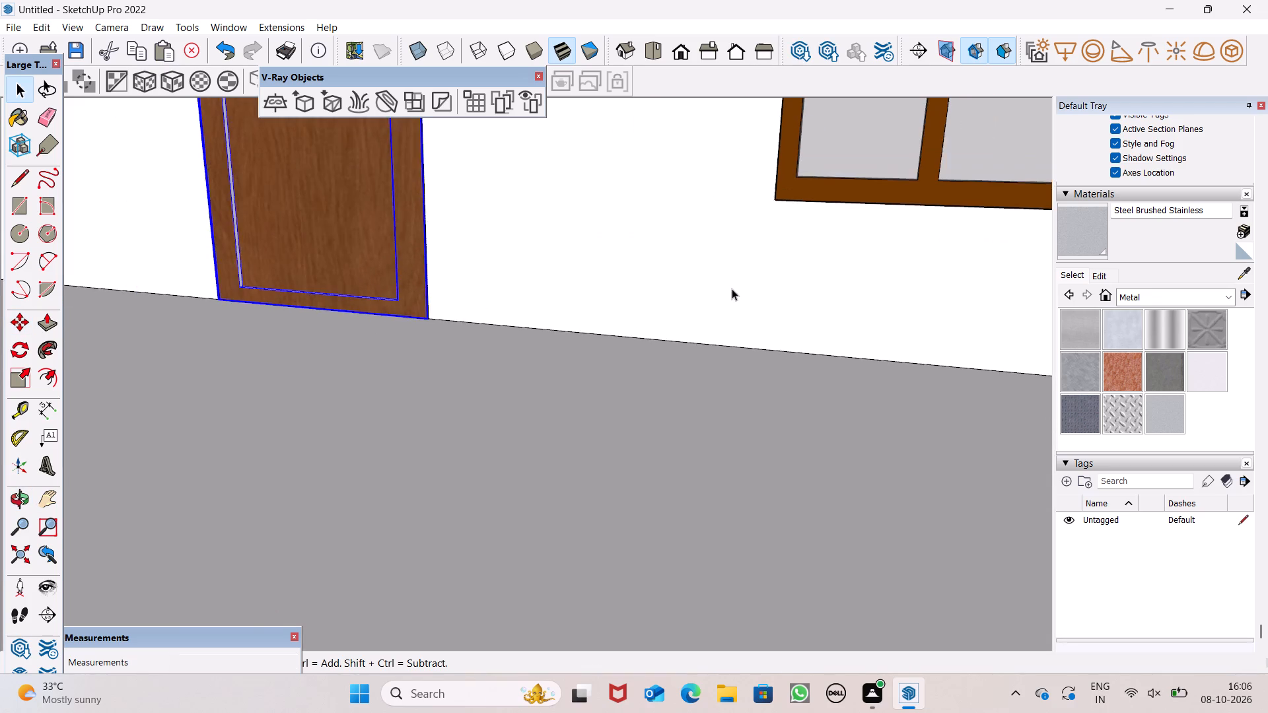
scroll(732, 289, "down", 20)
scroll(701, 361, "up", 1)
scroll(700, 343, "down", 3)
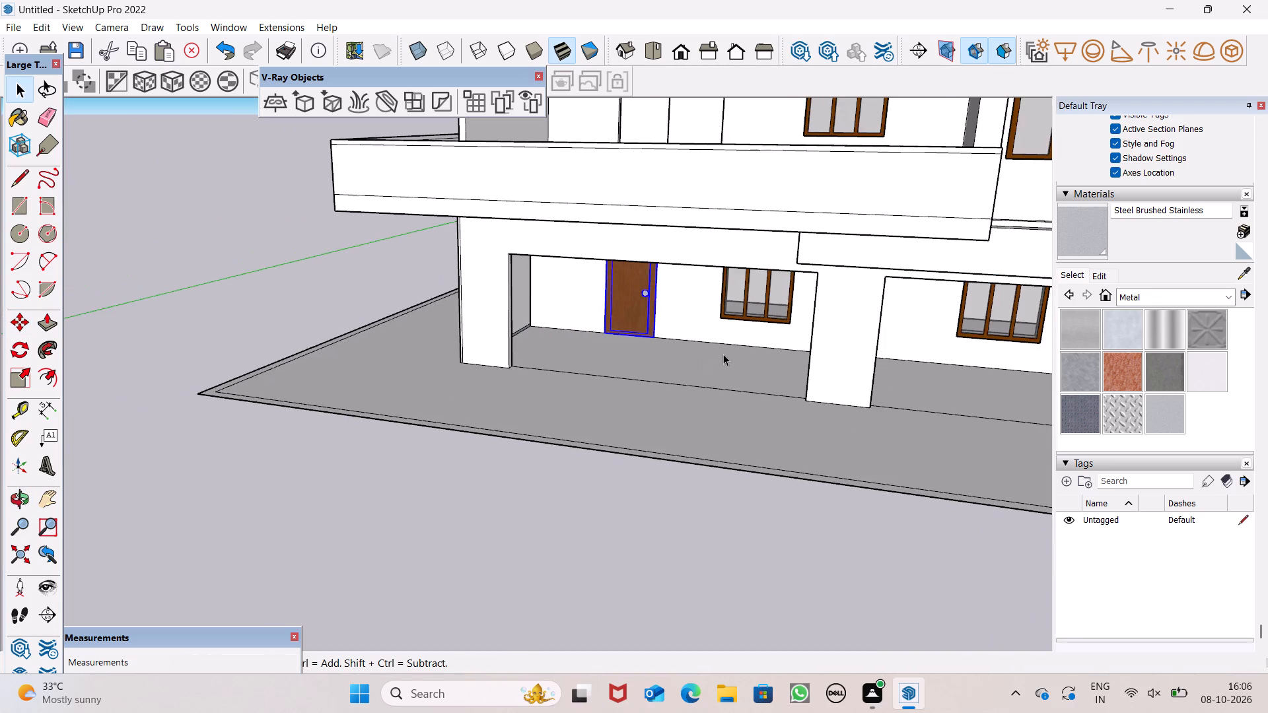
scroll(734, 341, "down", 5)
middle_click_drag(772, 372, 802, 325)
key("m")
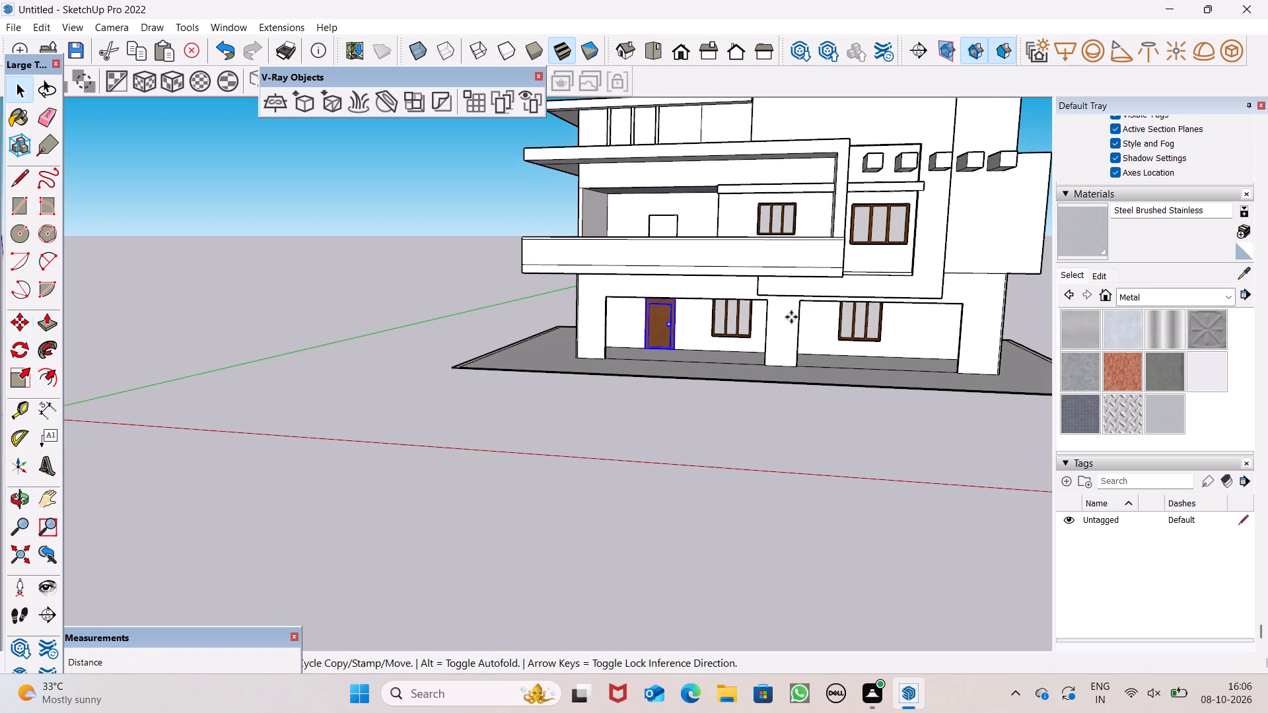
key("Return")
left_click_drag(671, 351, 674, 308)
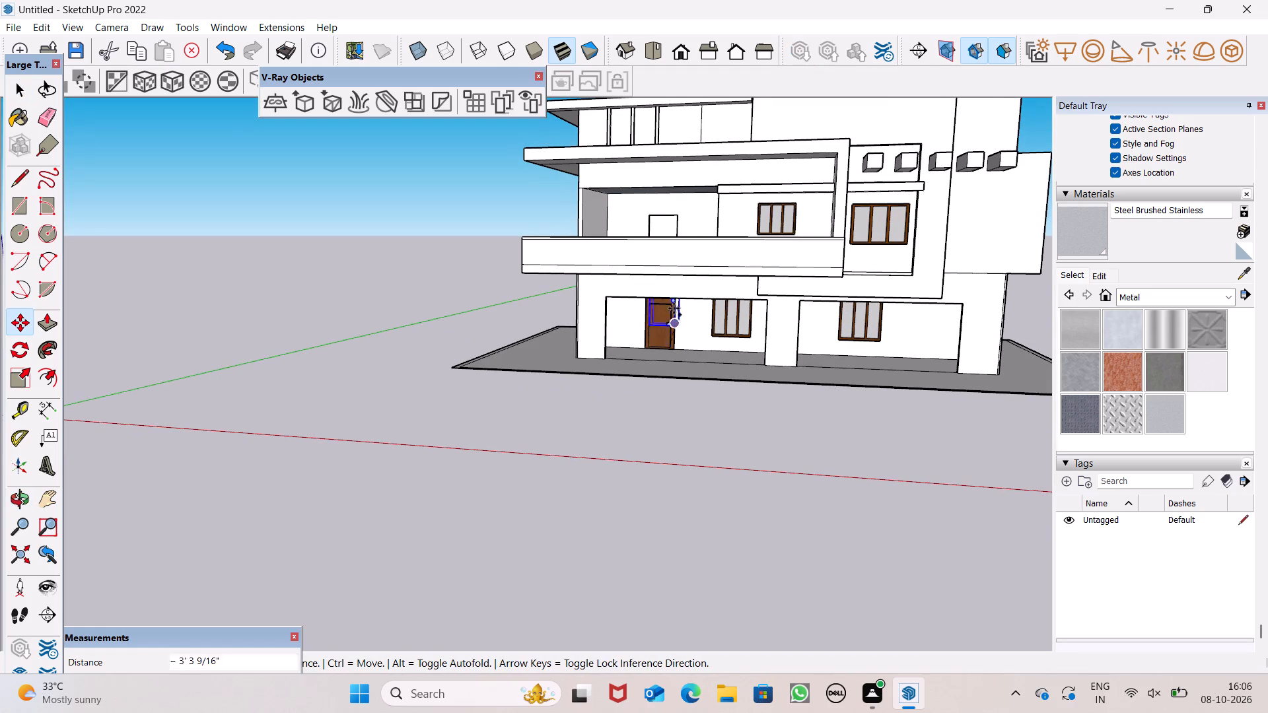
left_click_drag(674, 308, 662, 244)
Move the copied door by its bottom corner into the first-floor balcony doorway, and clear the selection.
scroll(675, 217, "up", 7)
scroll(693, 218, "down", 1)
middle_click_drag(693, 219, 670, 283)
scroll(693, 220, "up", 2)
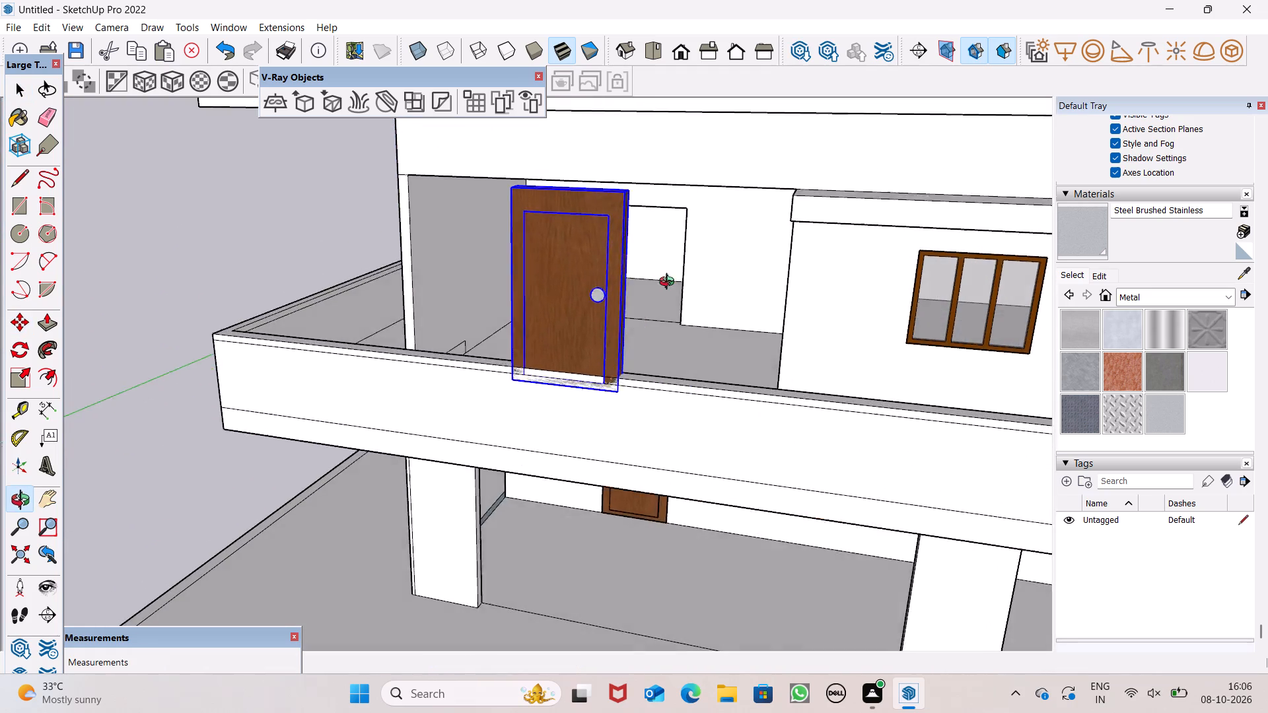
middle_click_drag(670, 283, 643, 281)
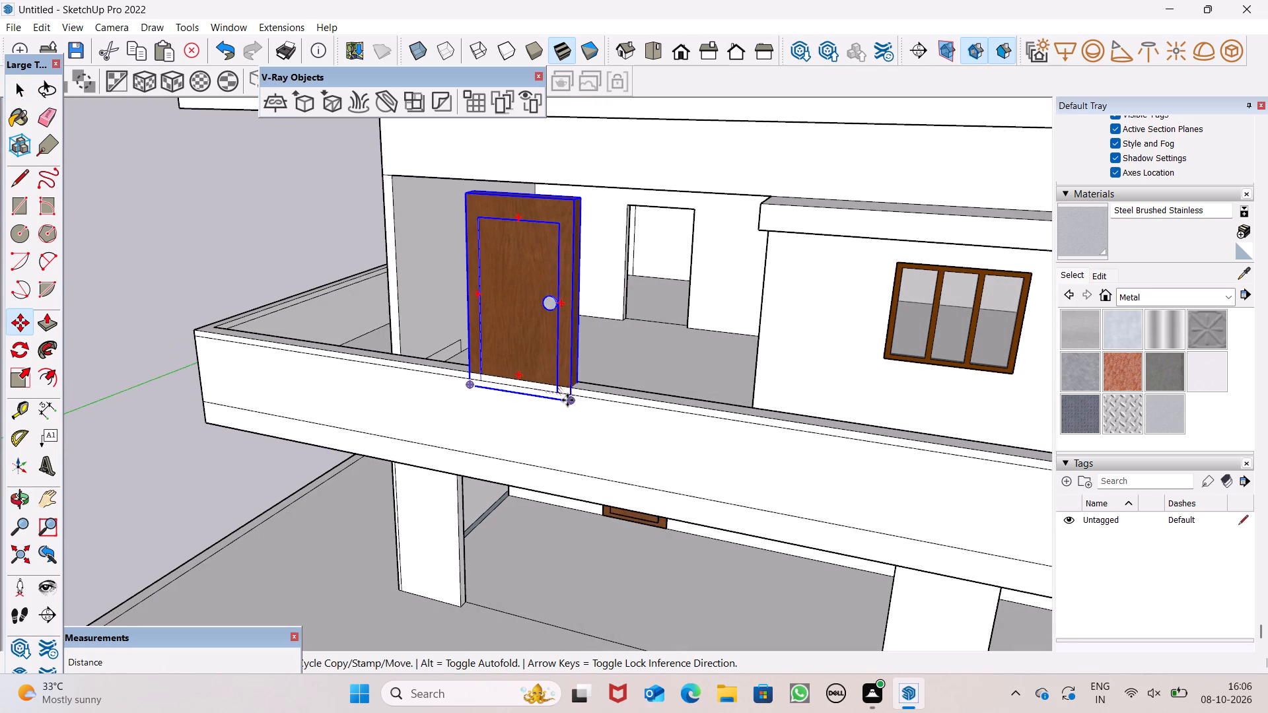
left_click_drag(567, 400, 690, 320)
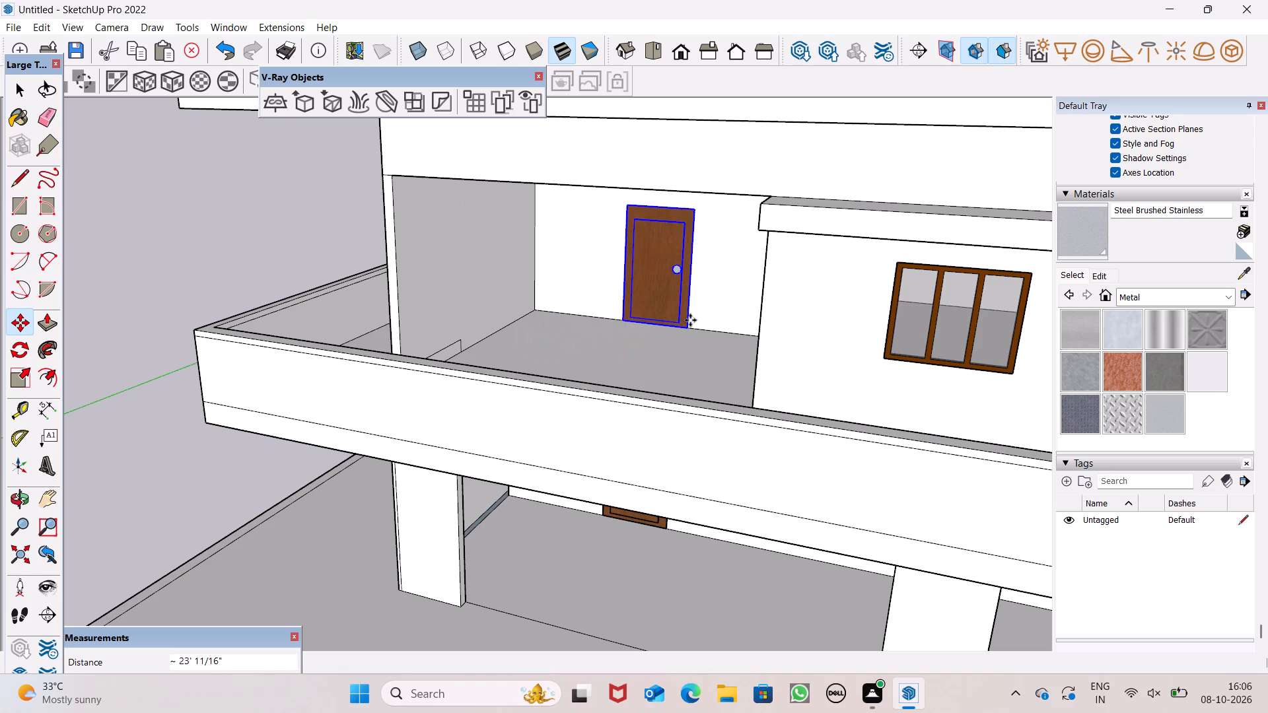
key("space")
left_click_drag(320, 160, 324, 167)
Erase the leftover edges of the low rectangle at the base of the balcony's side wall.
scroll(747, 280, "up", 3)
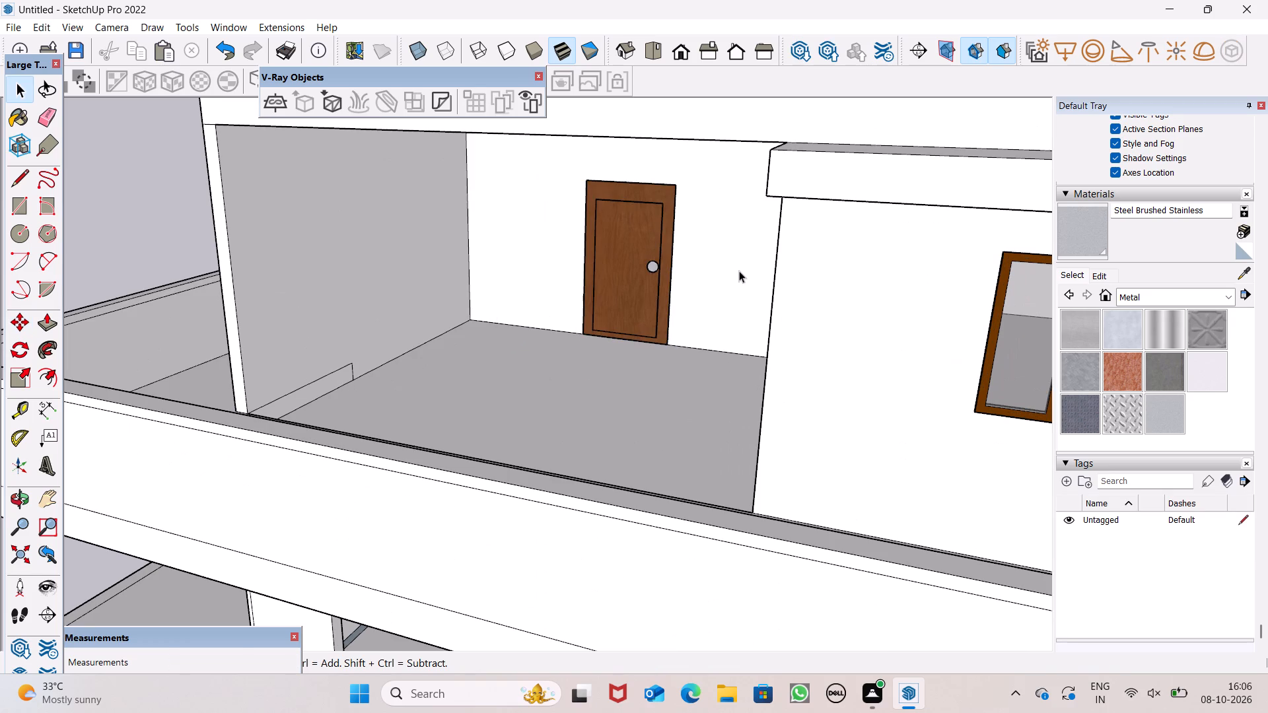
scroll(545, 283, "down", 6)
middle_click_drag(542, 319, 355, 364)
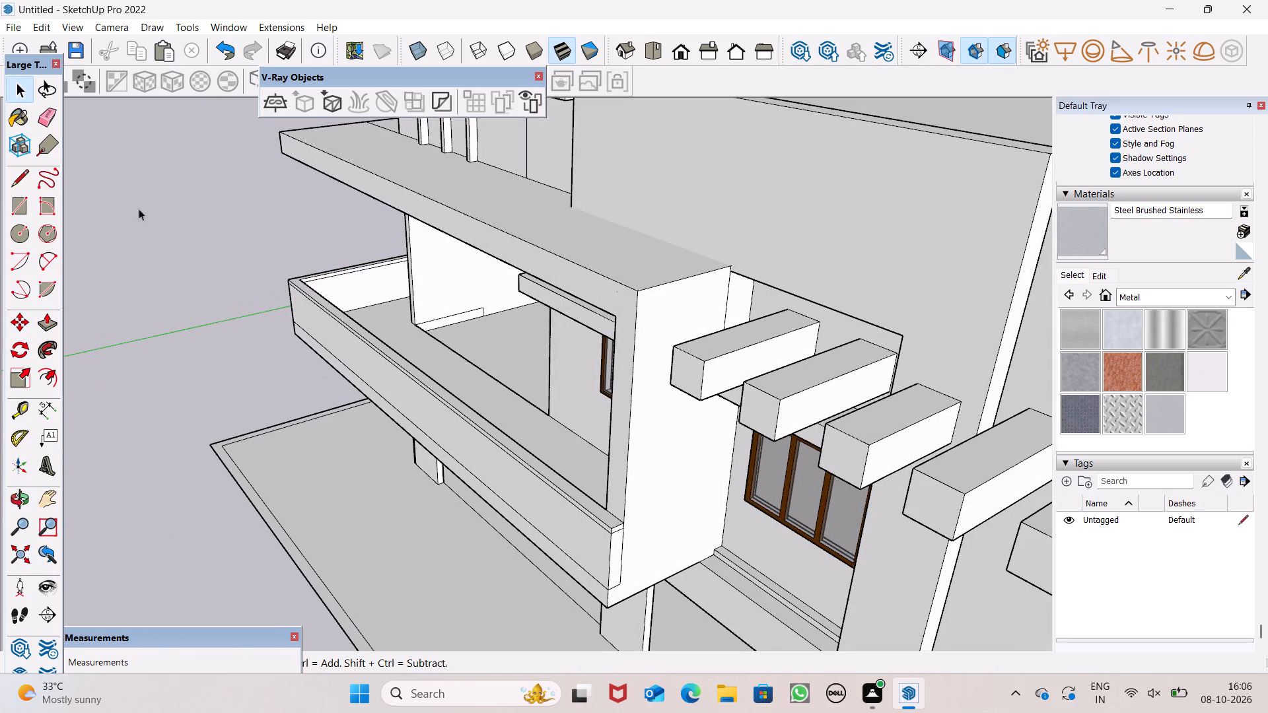
left_click(46, 125)
scroll(440, 263, "up", 6)
scroll(458, 334, "up", 4)
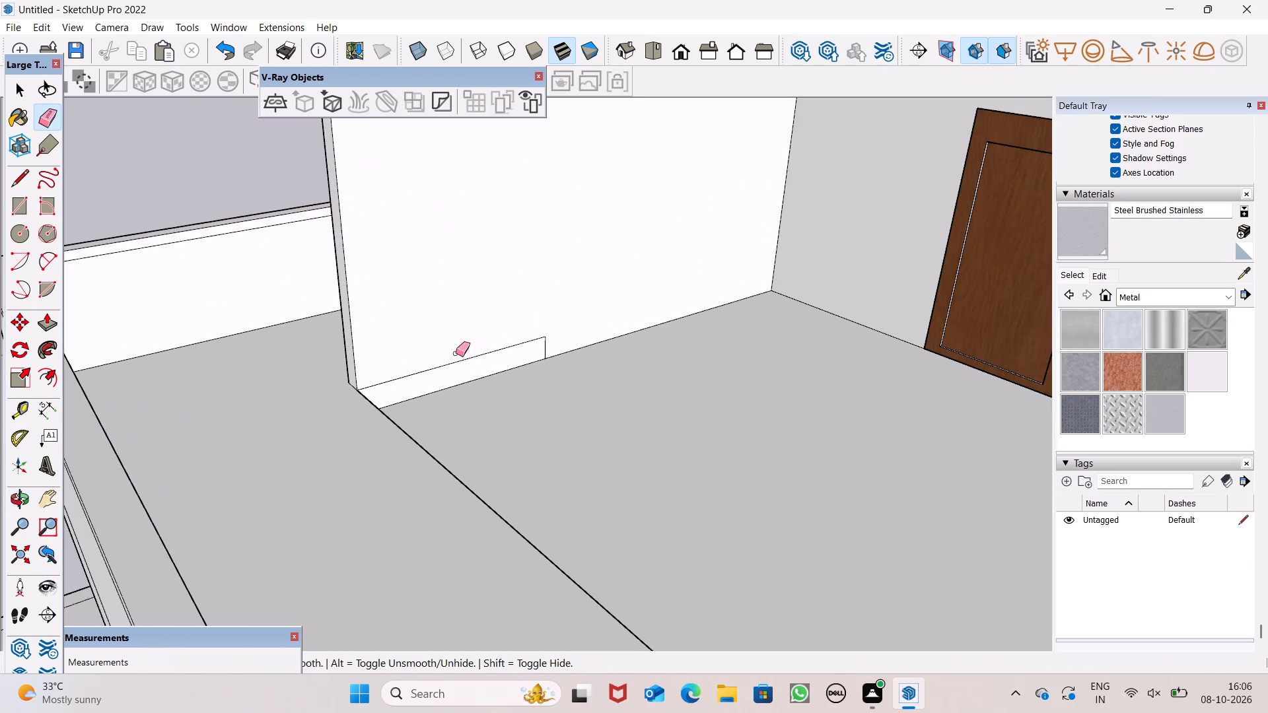
left_click_drag(457, 353, 491, 362)
left_click_drag(552, 345, 541, 346)
scroll(532, 272, "down", 1)
scroll(536, 327, "down", 6)
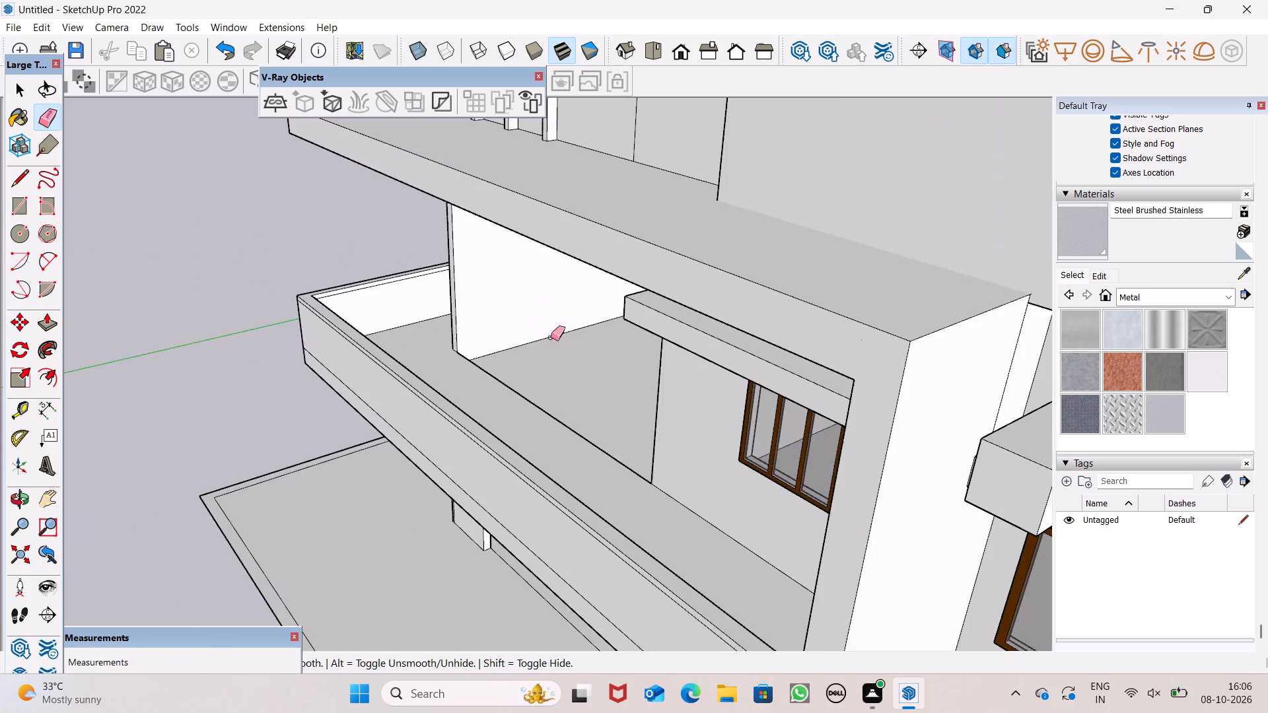
scroll(551, 337, "down", 2)
scroll(703, 286, "down", 11)
middle_click_drag(761, 290, 916, 259)
scroll(836, 196, "up", 1)
scroll(833, 207, "down", 1)
middle_click_drag(855, 356, 942, 281)
key("space")
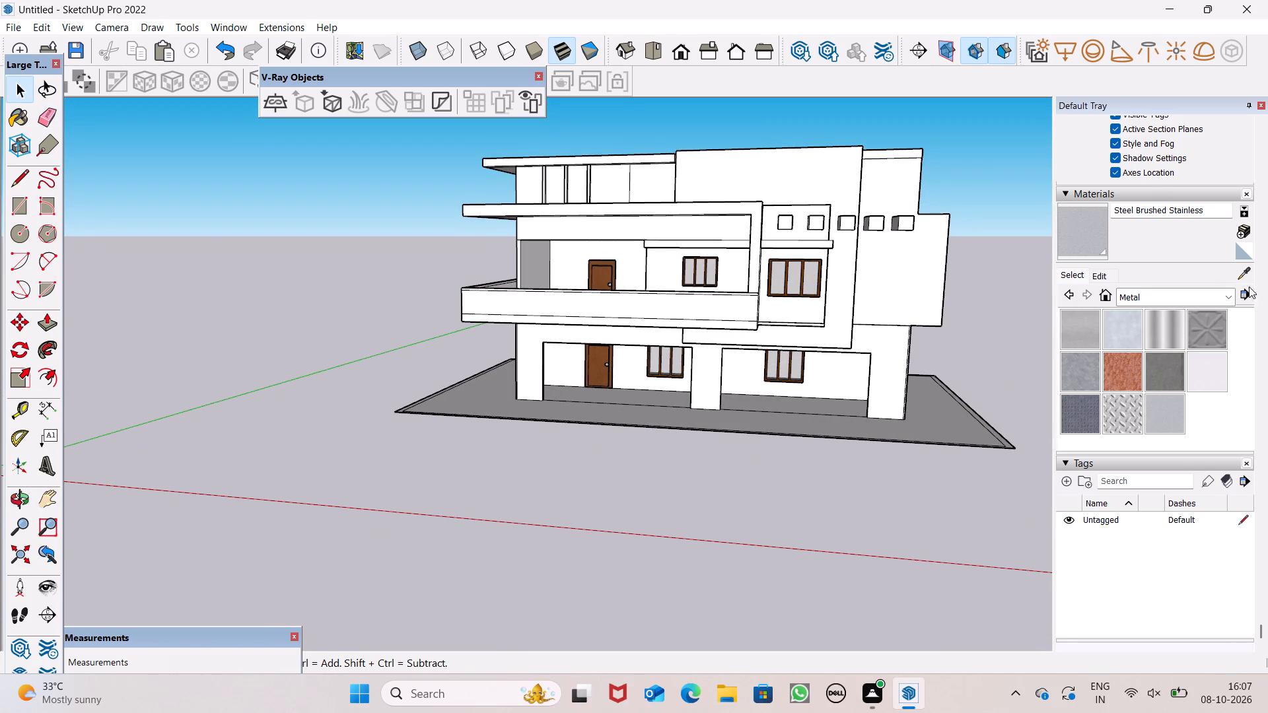
Paint Stone Vein Gray from the Stone collection on the band above the balcony and the wall behind the projecting beams.
left_click(1222, 296)
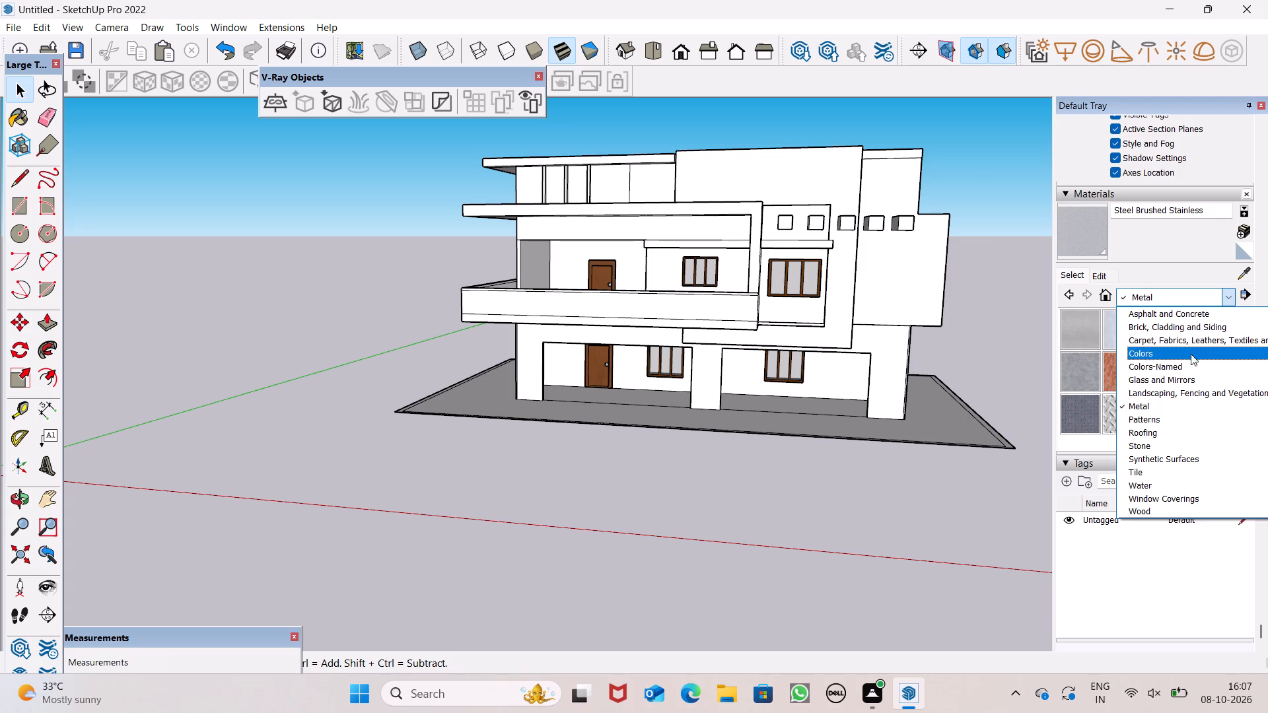
left_click(986, 335)
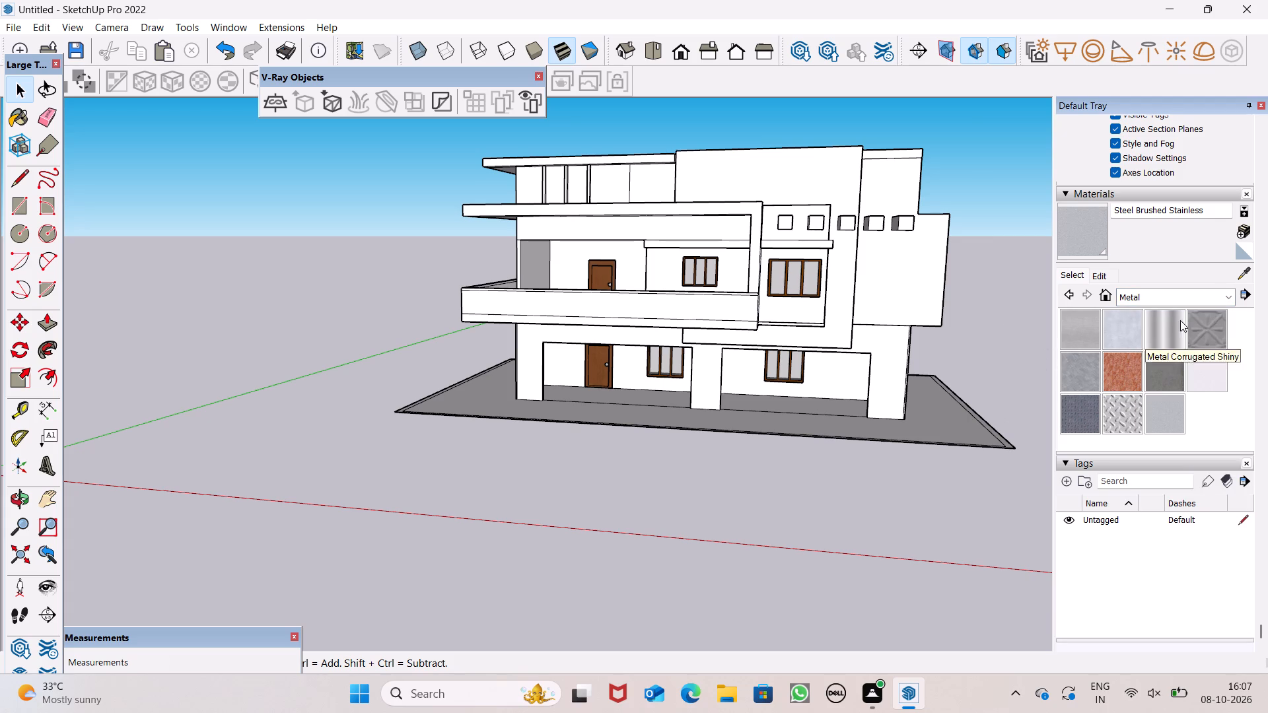
left_click(1229, 296)
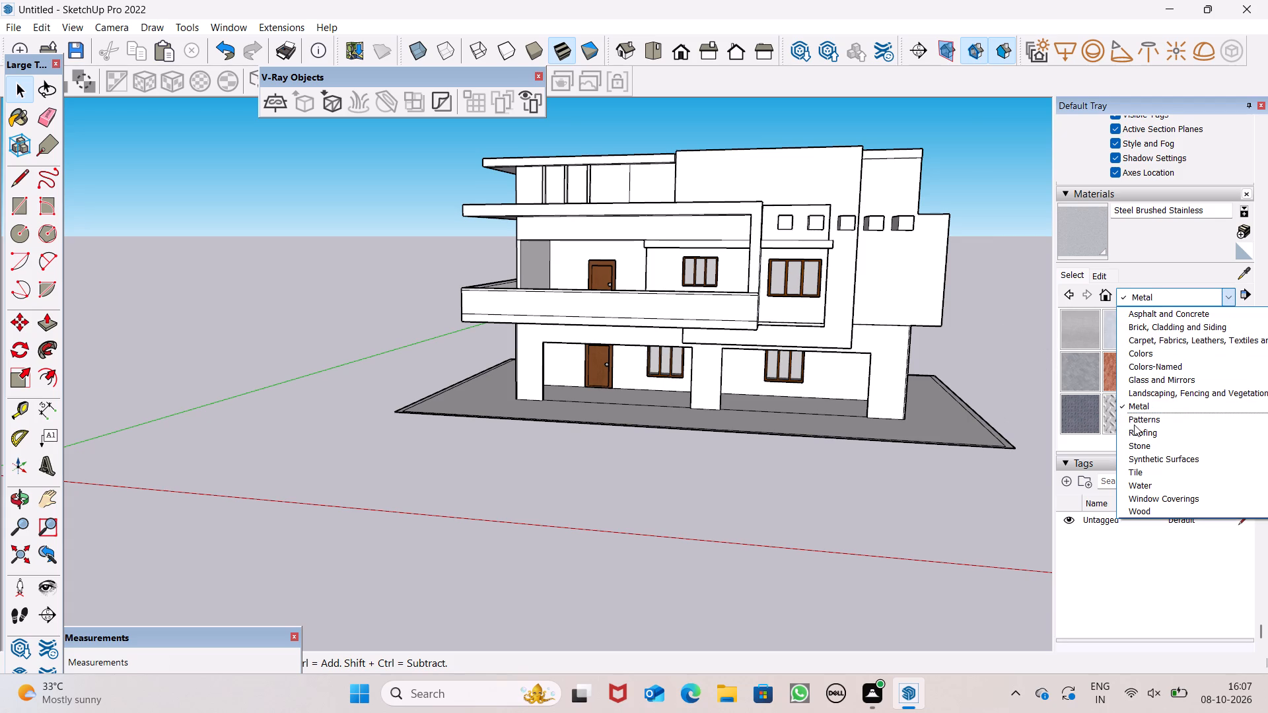
left_click(1135, 450)
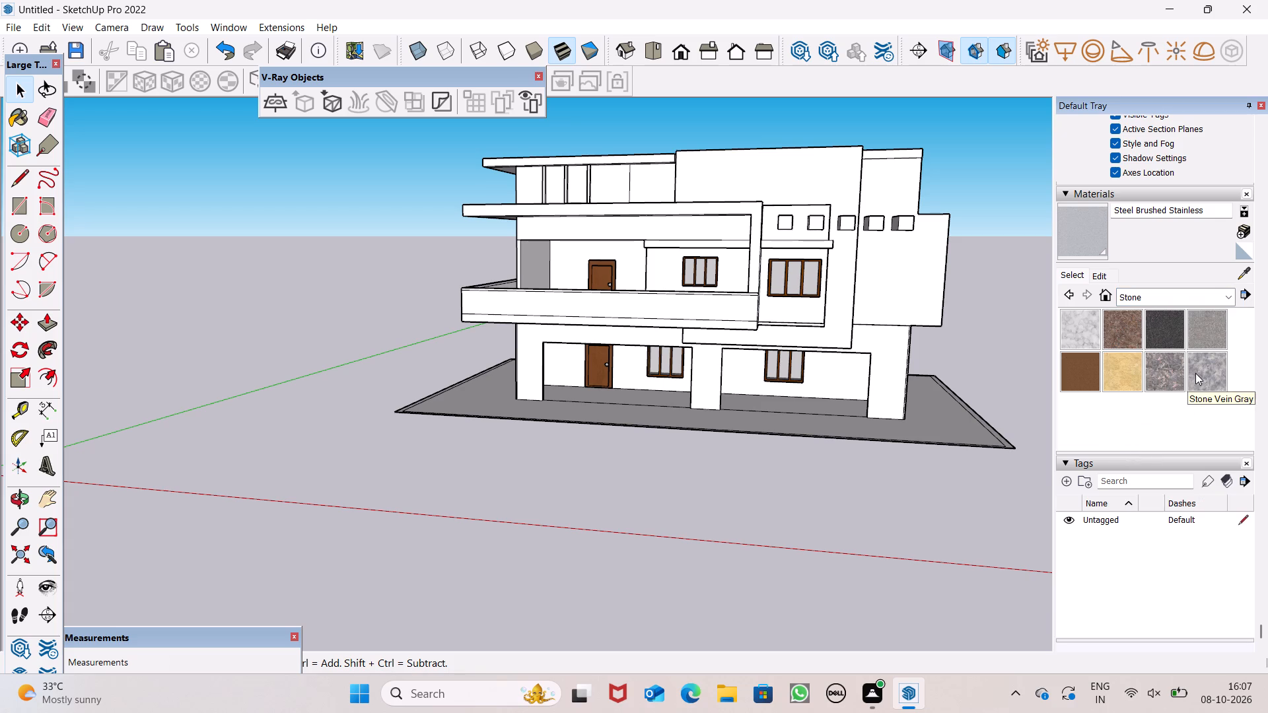
left_click(1195, 373)
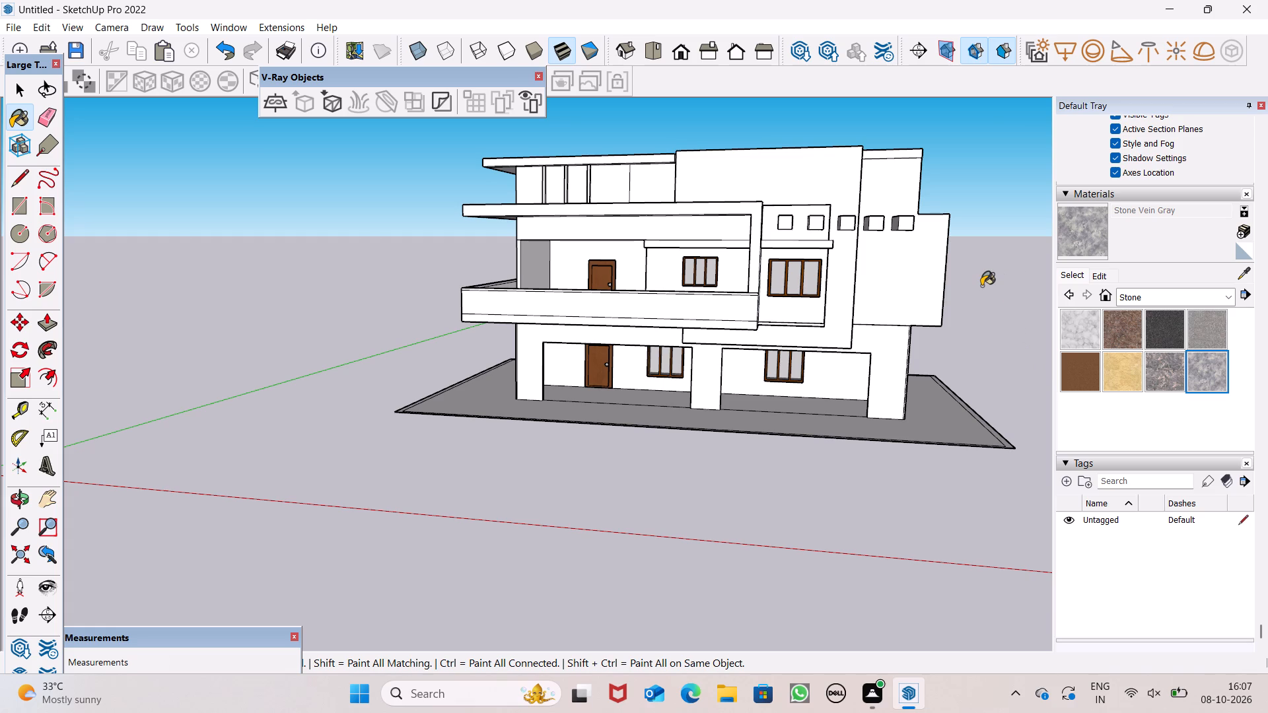
scroll(743, 234, "up", 3)
scroll(743, 234, "down", 1)
scroll(743, 234, "up", 1)
left_click(727, 228)
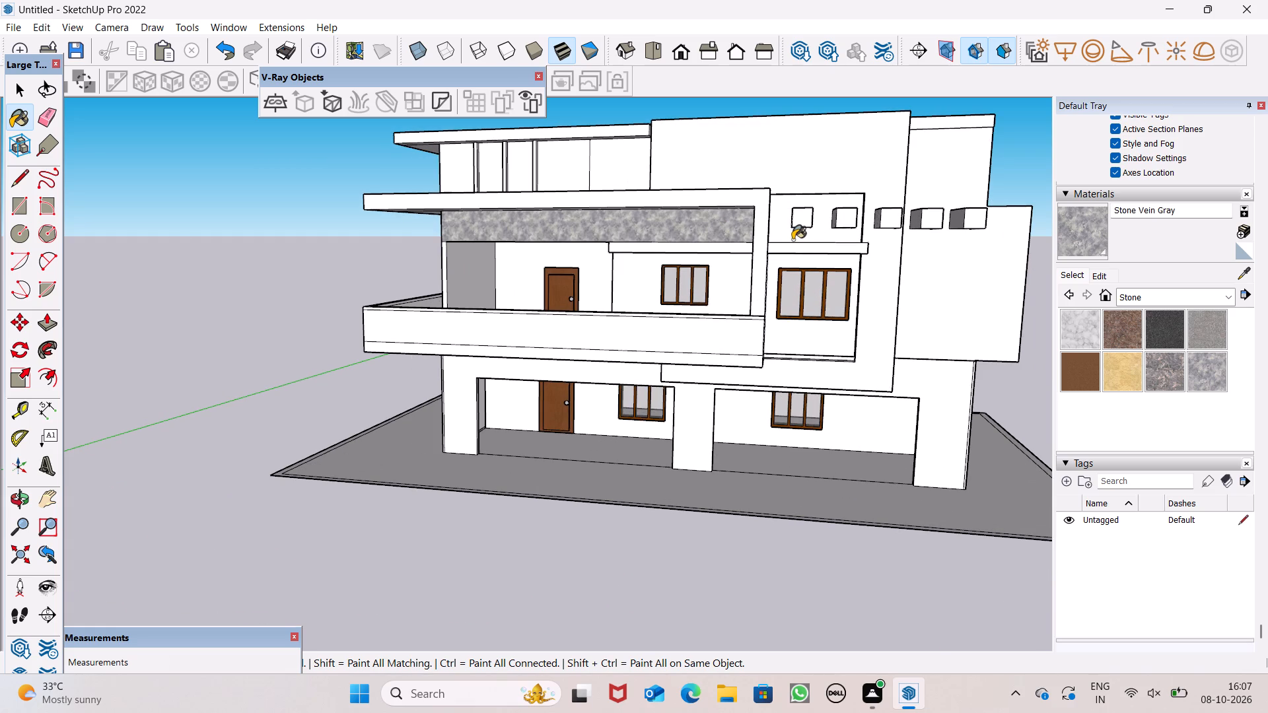
left_click(792, 240)
Paint the side wall of the projecting first-floor block with Stone Vein Gray.
scroll(769, 222, "down", 4)
scroll(828, 233, "down", 4)
middle_click_drag(837, 293, 687, 368)
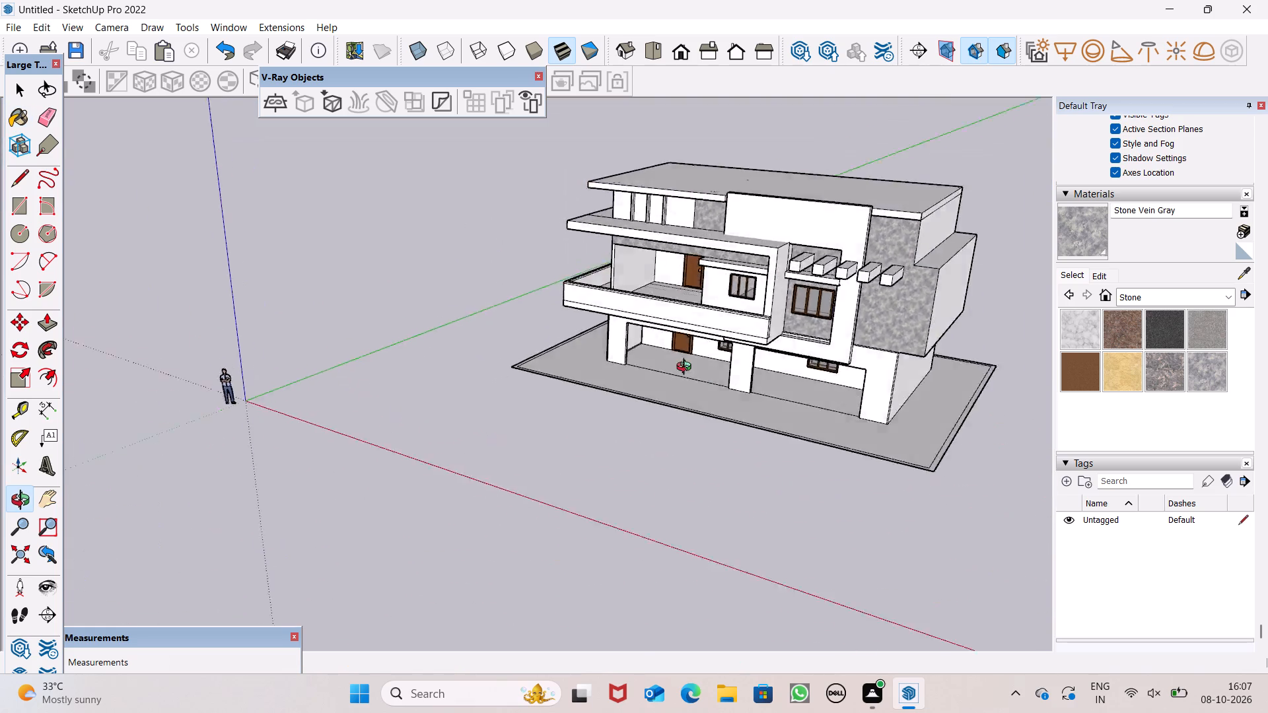
middle_click_drag(687, 368, 512, 346)
left_click(804, 335)
Paint the four white top-floor front wall sections between and beside the vertical fins with Stone Vein Gray.
scroll(774, 306, "down", 3)
middle_click_drag(783, 318, 834, 332)
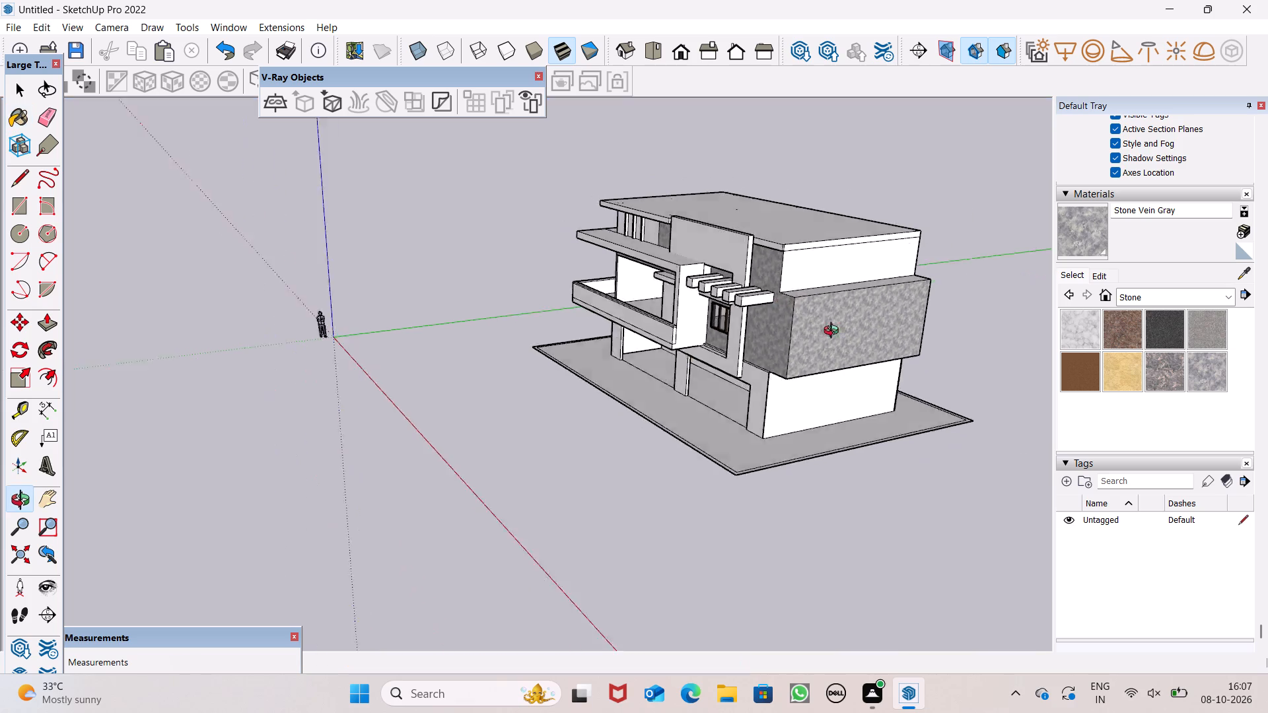
middle_click_drag(834, 332, 1156, 289)
scroll(671, 261, "up", 5)
scroll(569, 227, "up", 3)
scroll(590, 224, "down", 1)
scroll(590, 224, "up", 2)
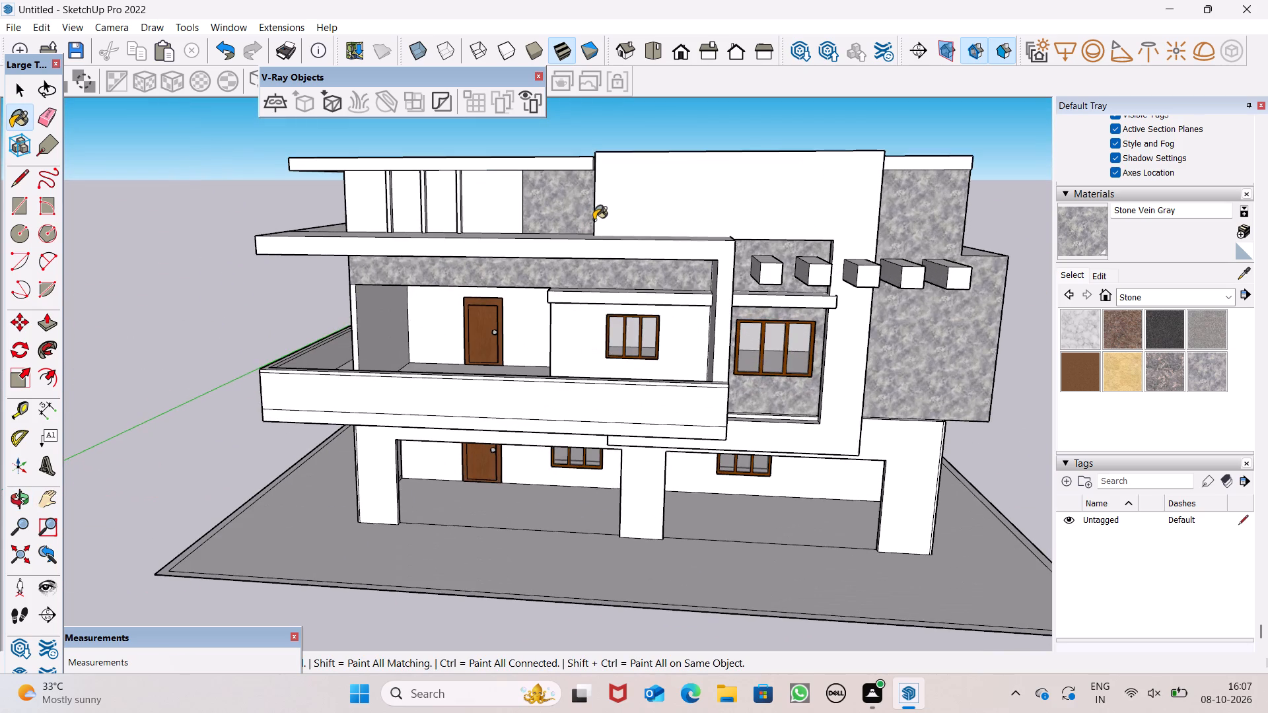
scroll(571, 201, "up", 4)
left_click(319, 197)
left_click(375, 188)
left_click(405, 187)
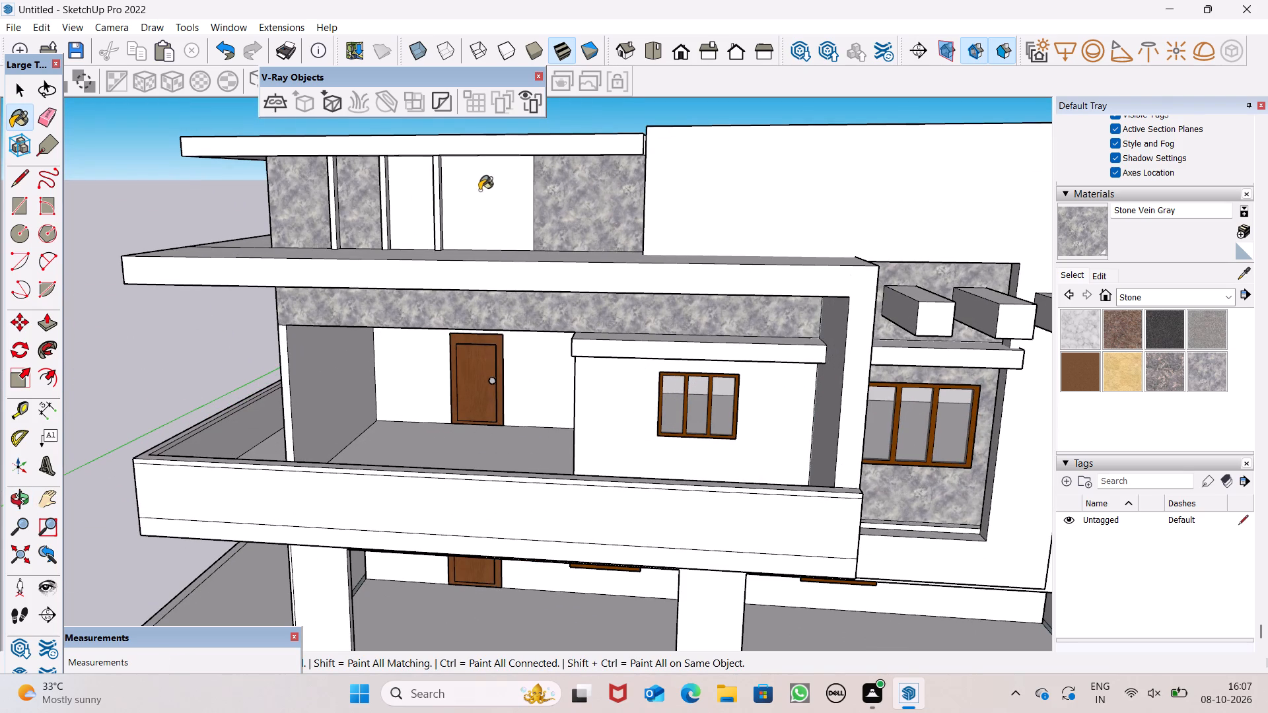
left_click(482, 189)
Draw a vertical line about 5' long on the top-floor stone wall, just beside the tall front wall's return.
scroll(567, 191, "up", 4)
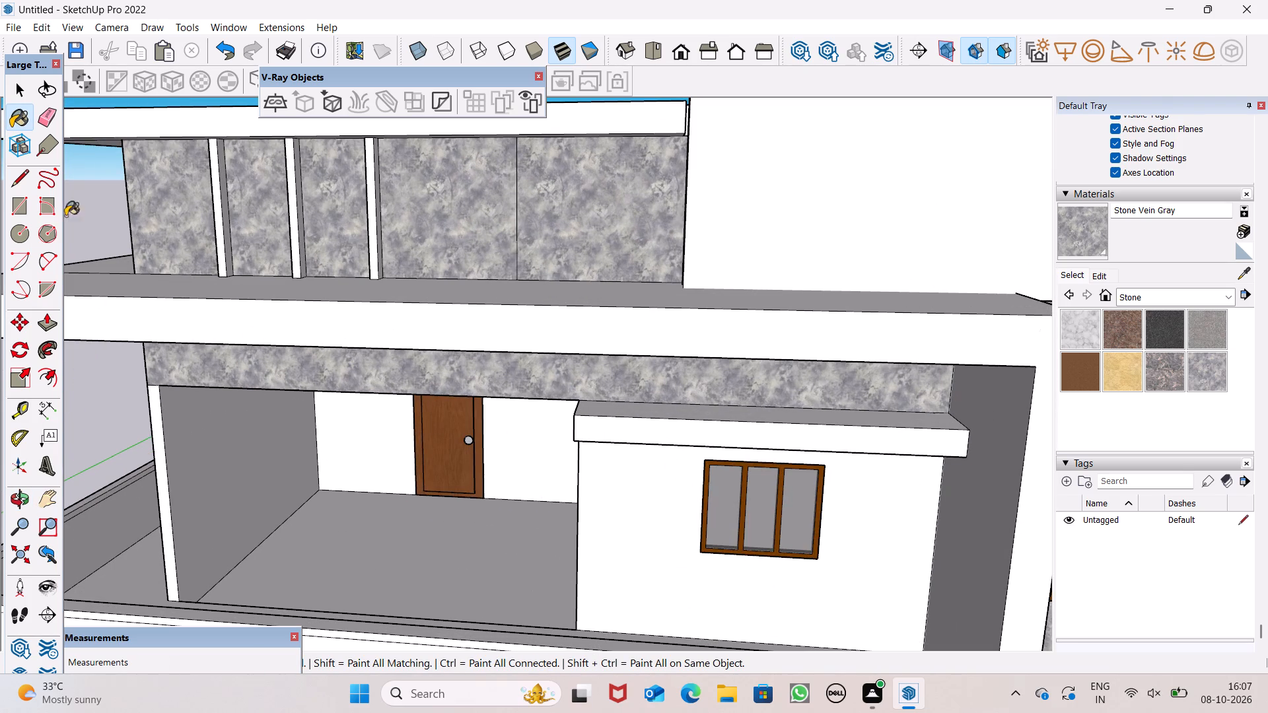
middle_click_drag(704, 237, 942, 221)
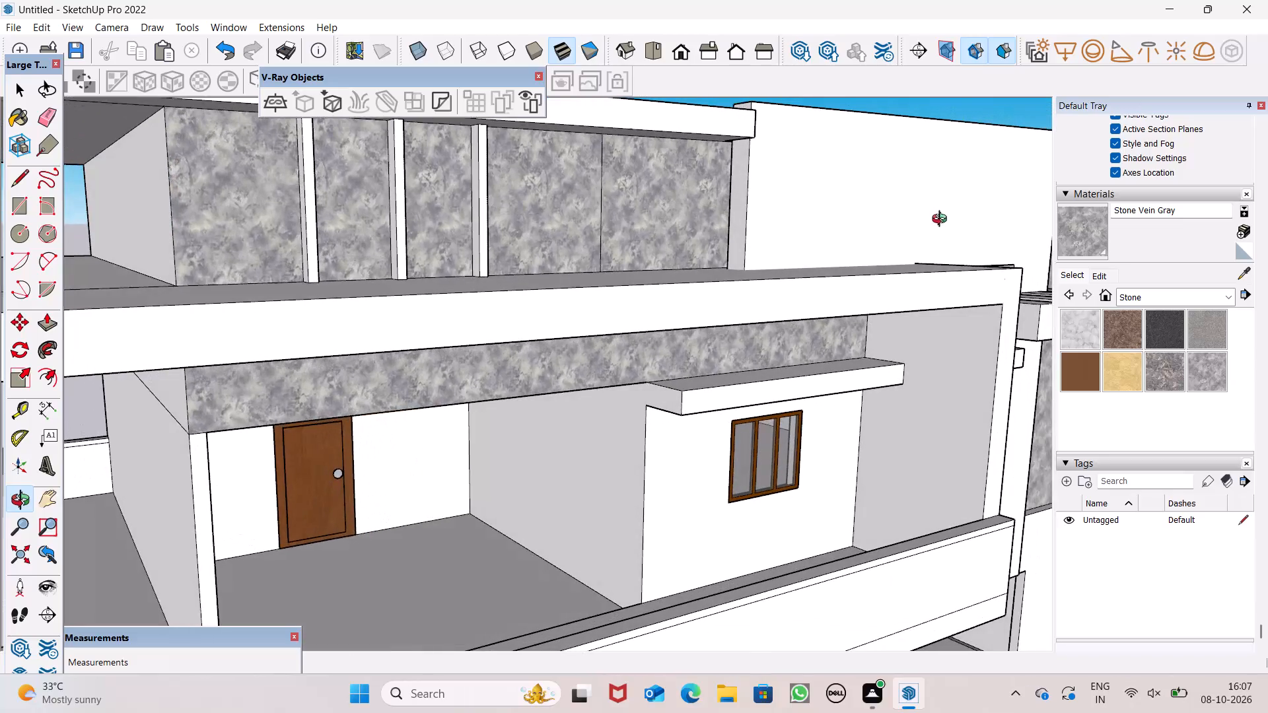
middle_click_drag(942, 221, 941, 217)
left_click_drag(15, 185, 28, 182)
scroll(671, 174, "up", 4)
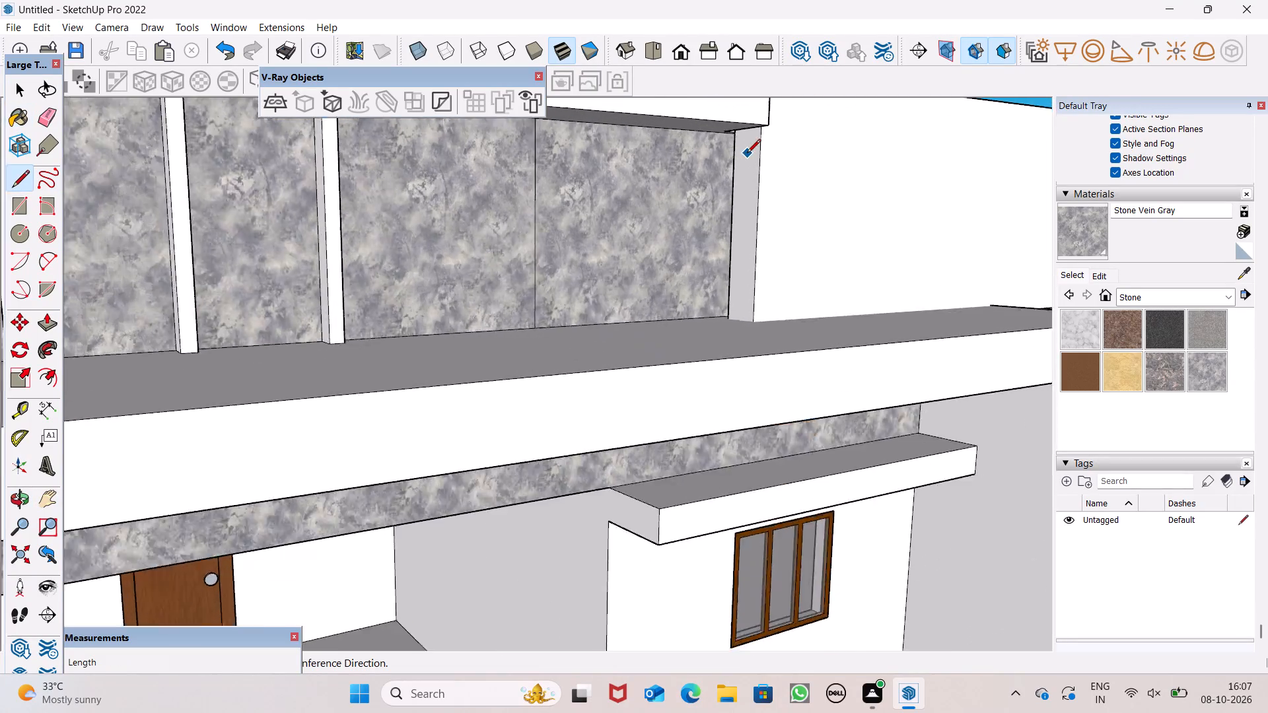
scroll(747, 154, "up", 5)
scroll(734, 141, "down", 1)
scroll(734, 141, "up", 1)
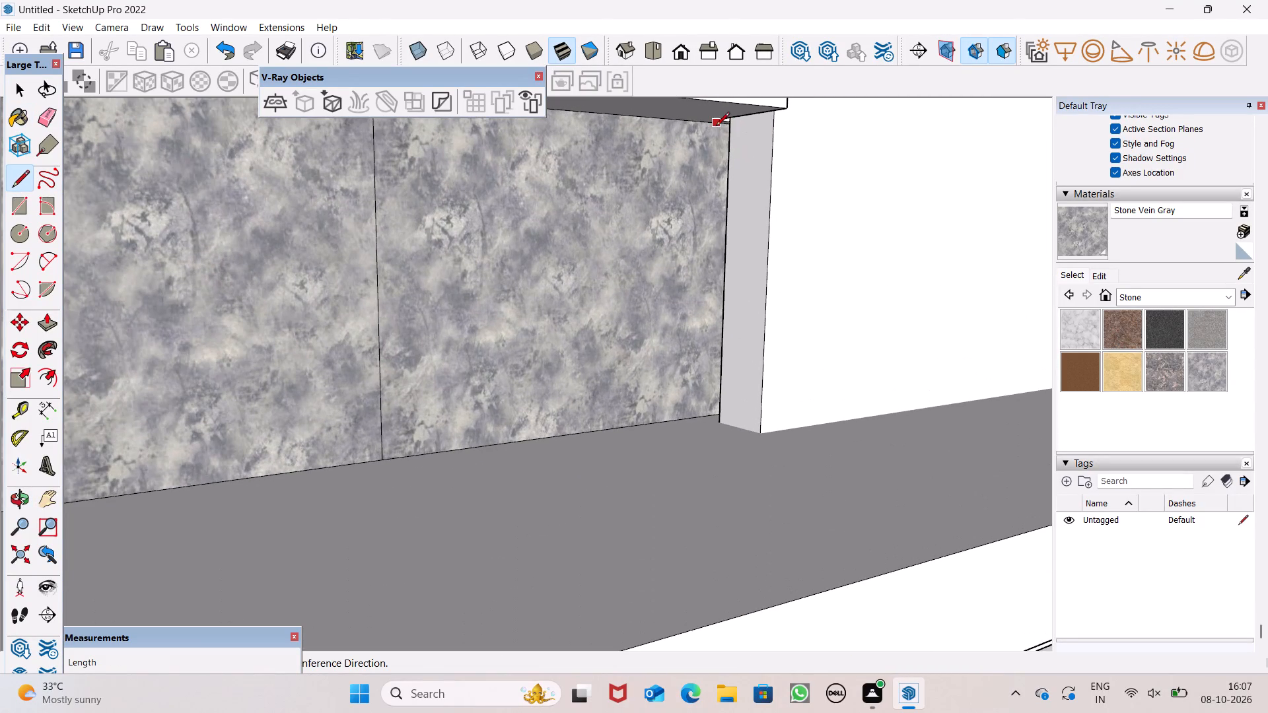
left_click(716, 127)
left_click(703, 415)
Paint the top-floor stone section between the new vertical line and the tall front wall with 0129_WhiteSmoke from Colors-Named.
left_click(1224, 298)
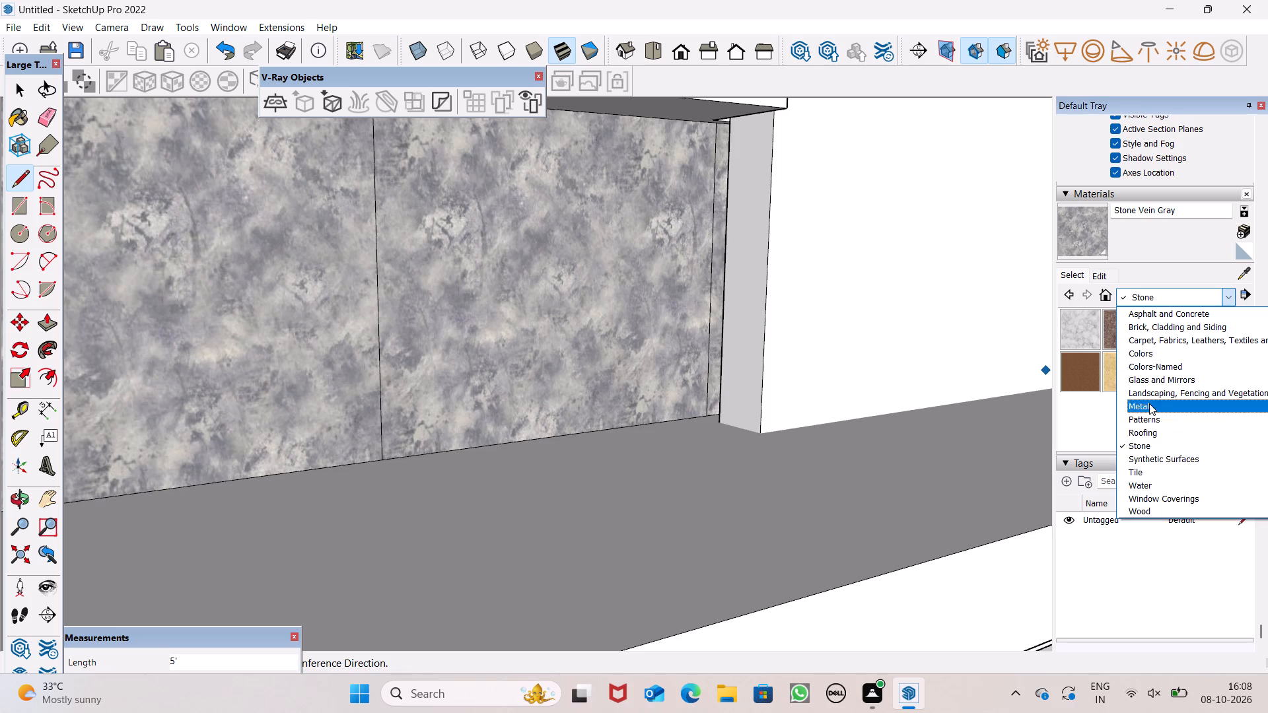
left_click(1149, 364)
scroll(1137, 366, "down", 5)
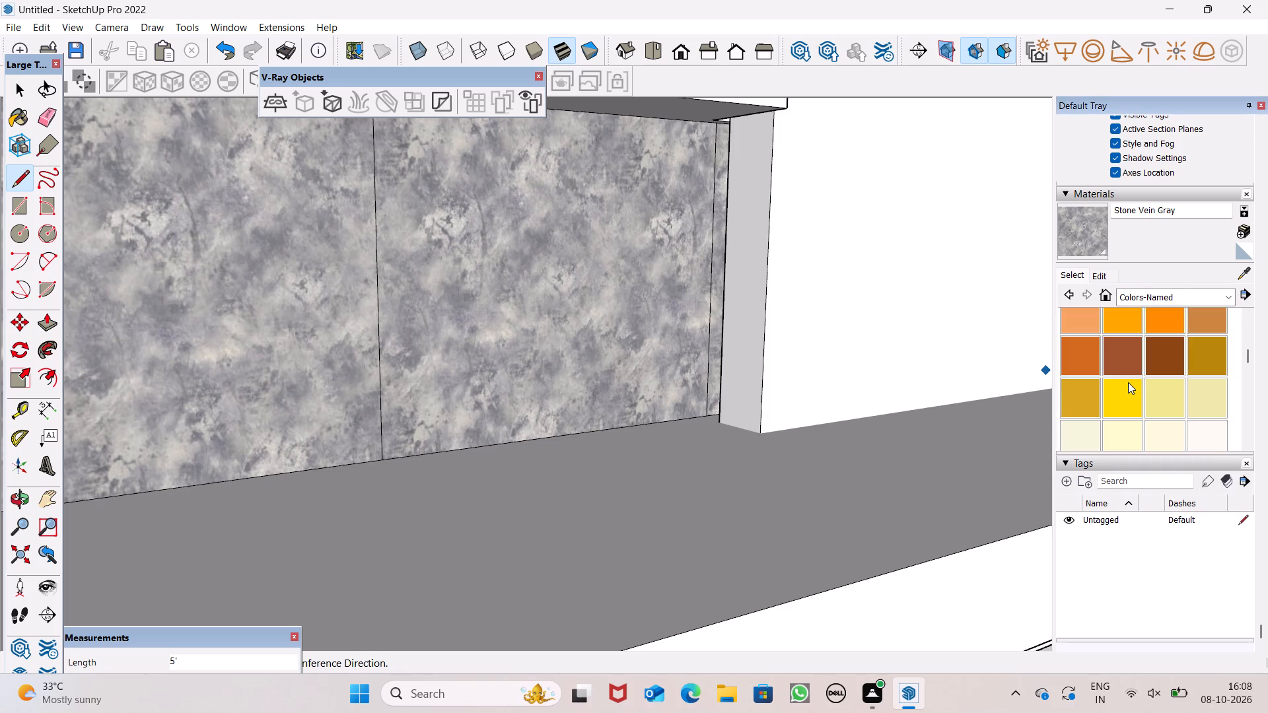
scroll(1128, 384, "down", 15)
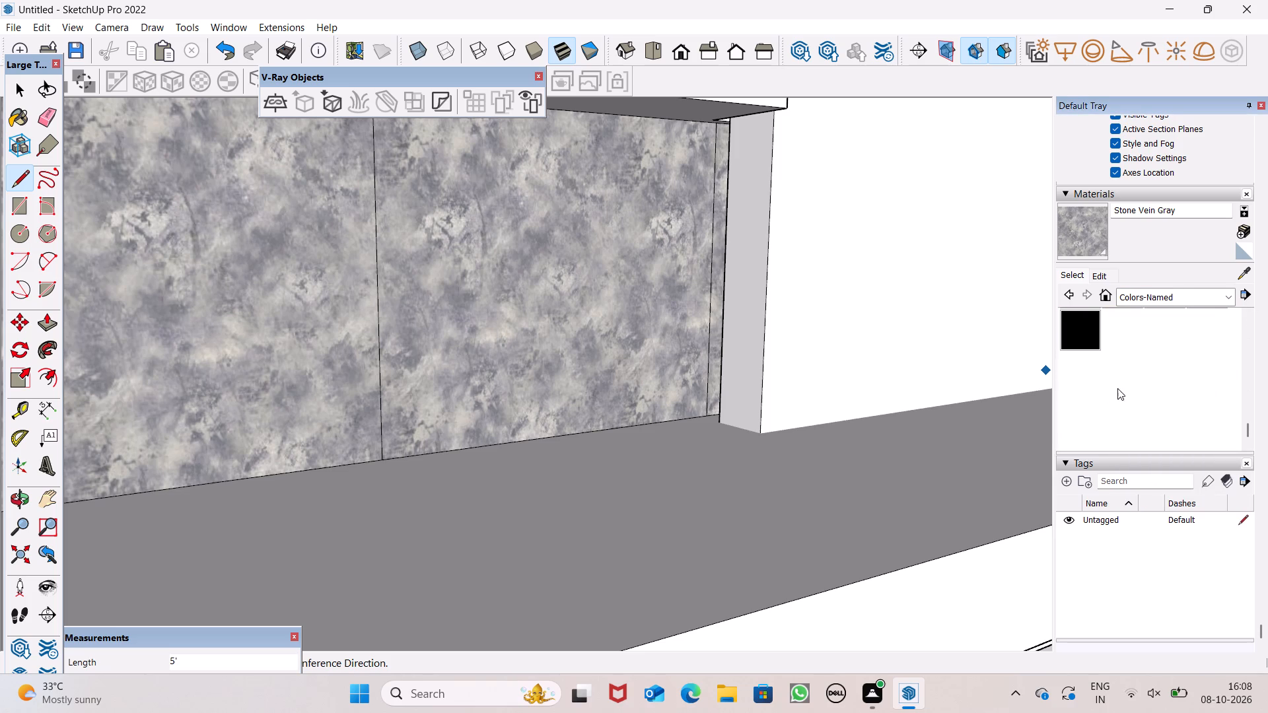
scroll(1116, 376, "up", 2)
left_click(1084, 393)
left_click(585, 271)
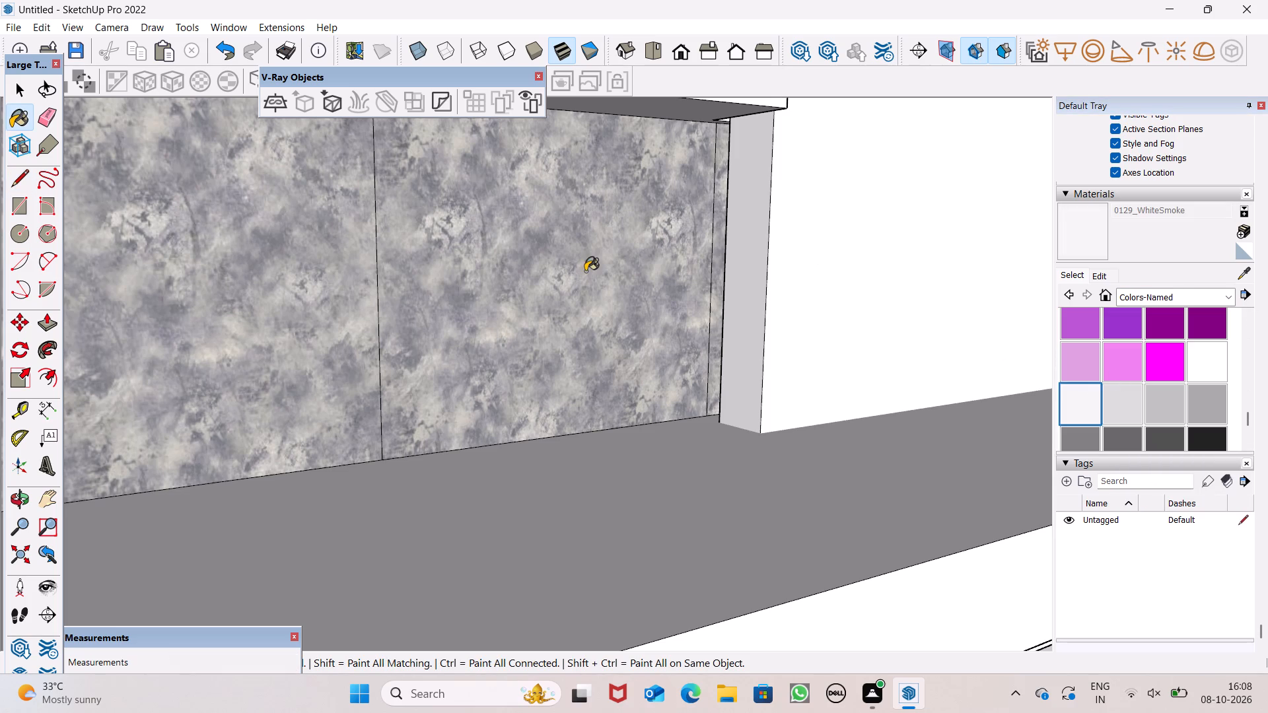
scroll(808, 157, "down", 13)
scroll(771, 224, "up", 1)
scroll(771, 224, "down", 2)
middle_click_drag(759, 236, 617, 251)
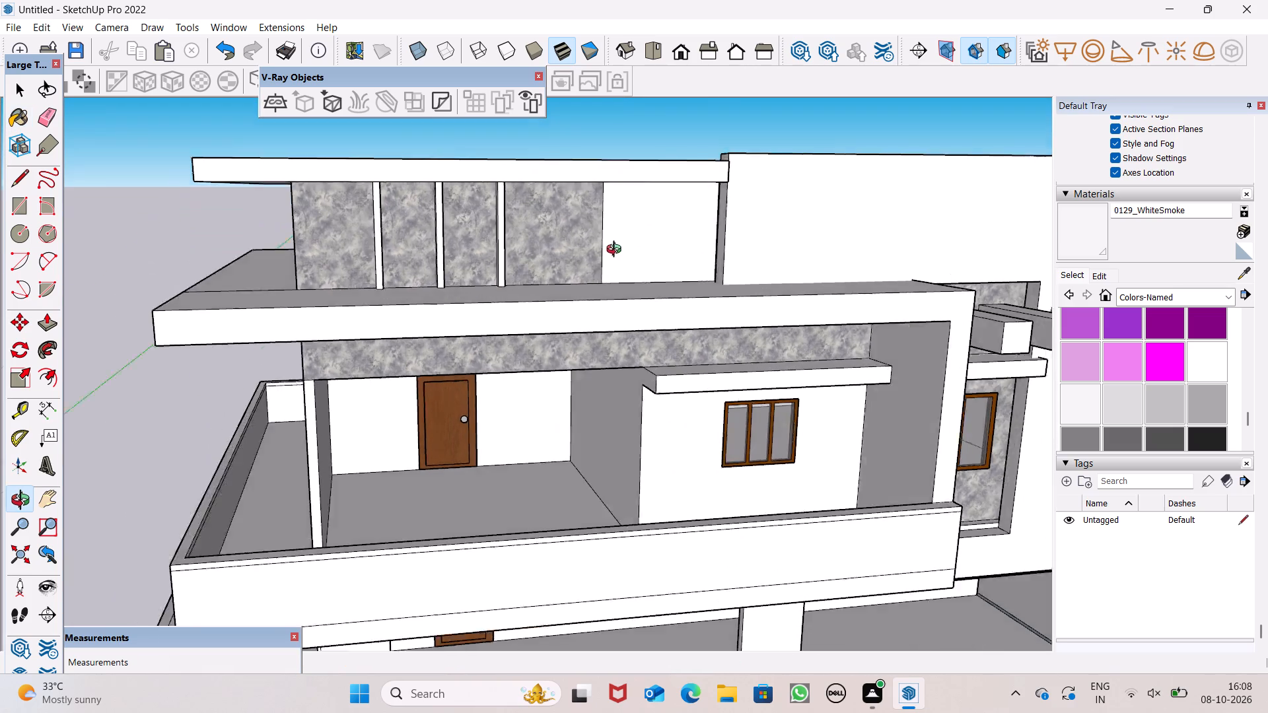
middle_click_drag(617, 251, 605, 248)
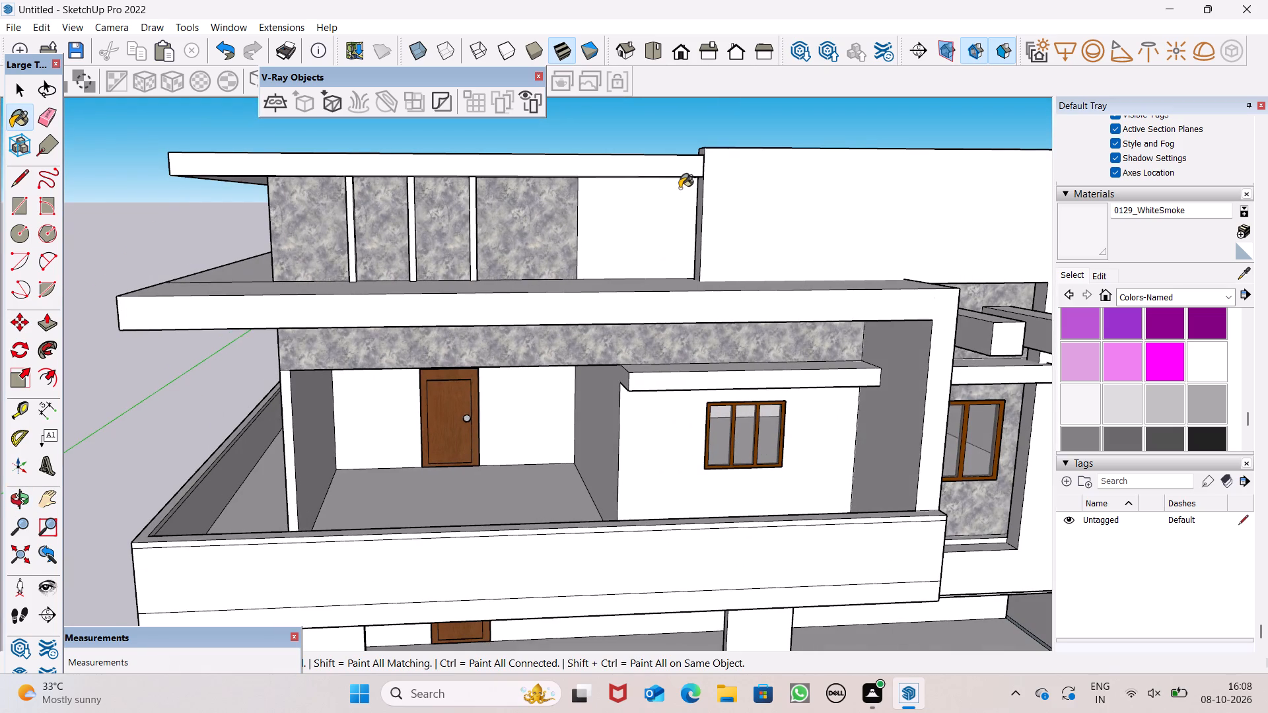
key("space")
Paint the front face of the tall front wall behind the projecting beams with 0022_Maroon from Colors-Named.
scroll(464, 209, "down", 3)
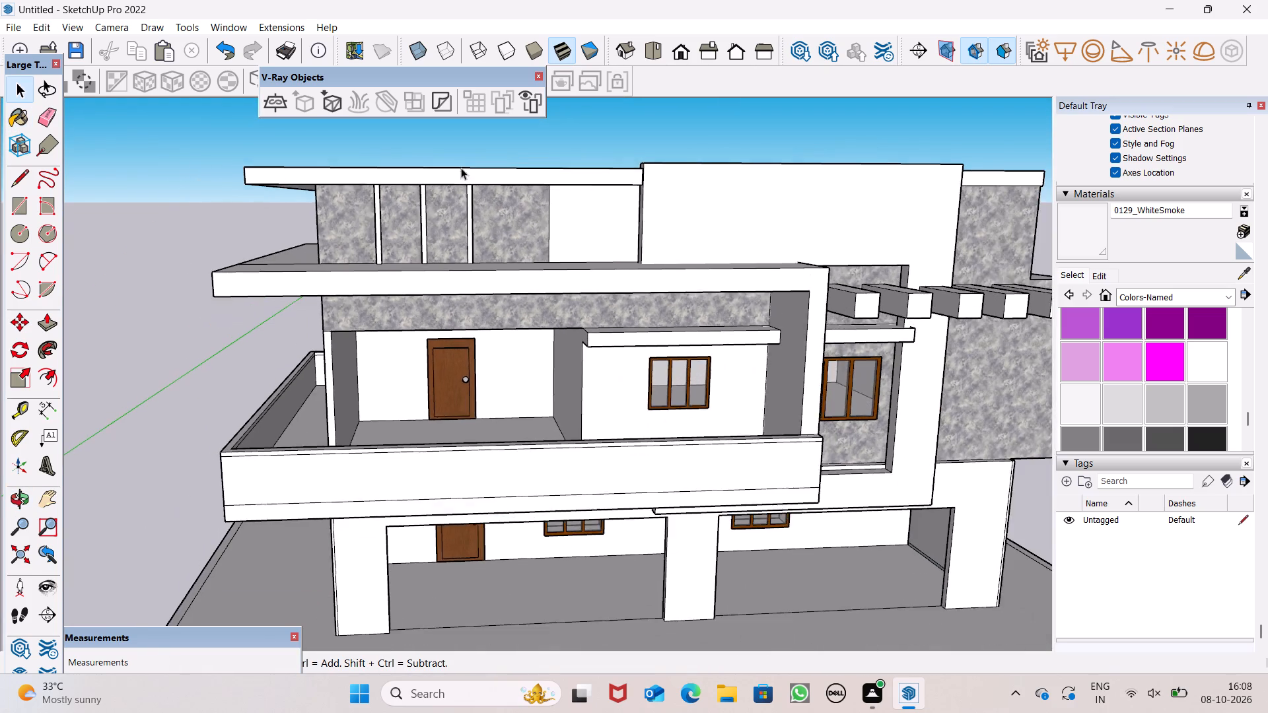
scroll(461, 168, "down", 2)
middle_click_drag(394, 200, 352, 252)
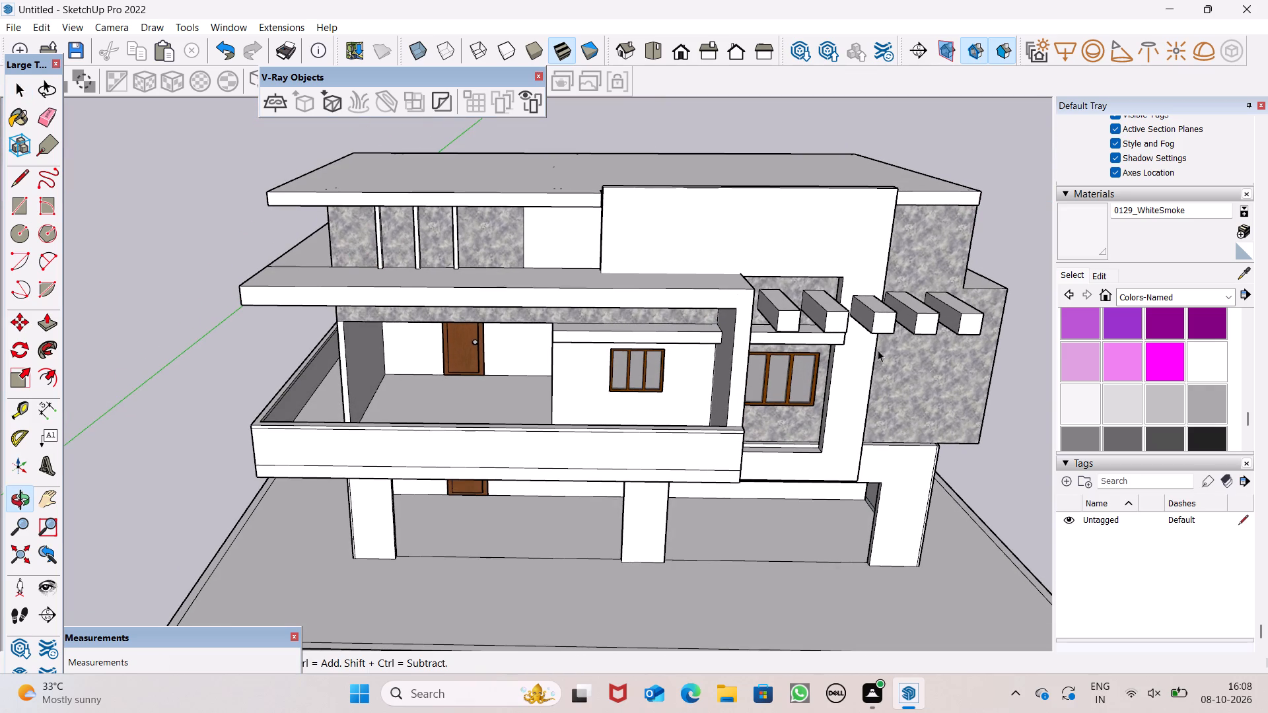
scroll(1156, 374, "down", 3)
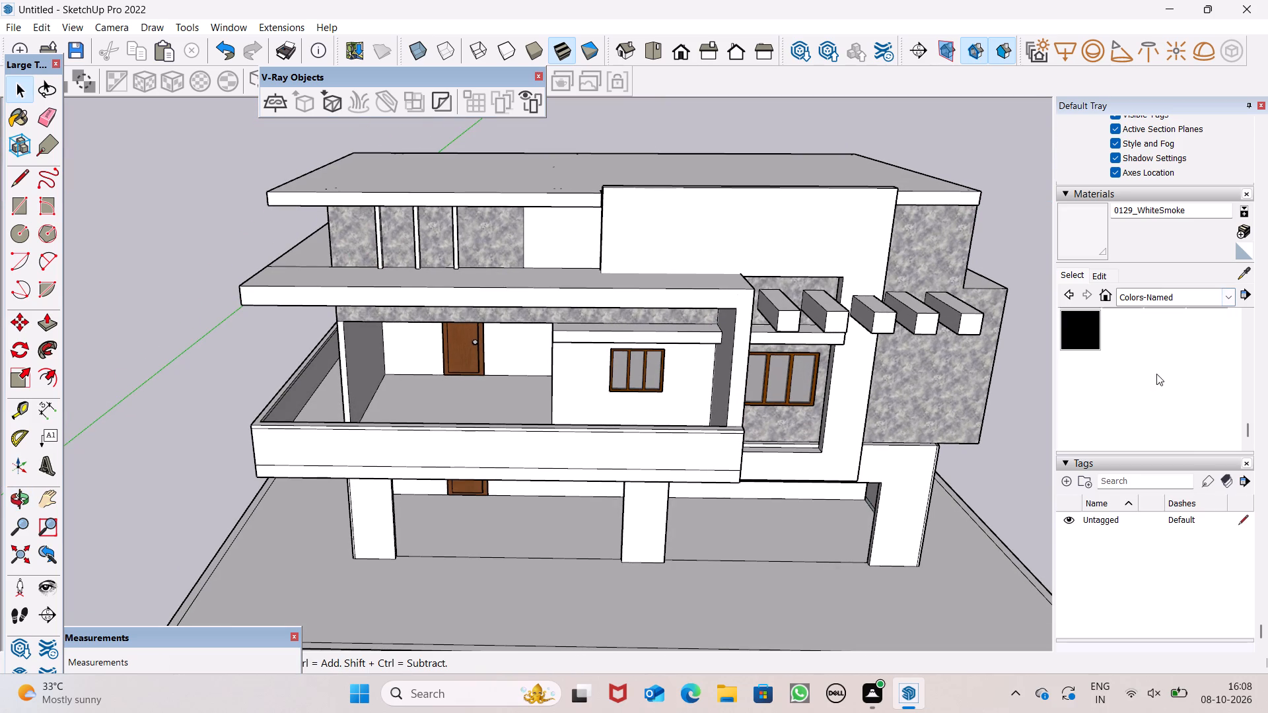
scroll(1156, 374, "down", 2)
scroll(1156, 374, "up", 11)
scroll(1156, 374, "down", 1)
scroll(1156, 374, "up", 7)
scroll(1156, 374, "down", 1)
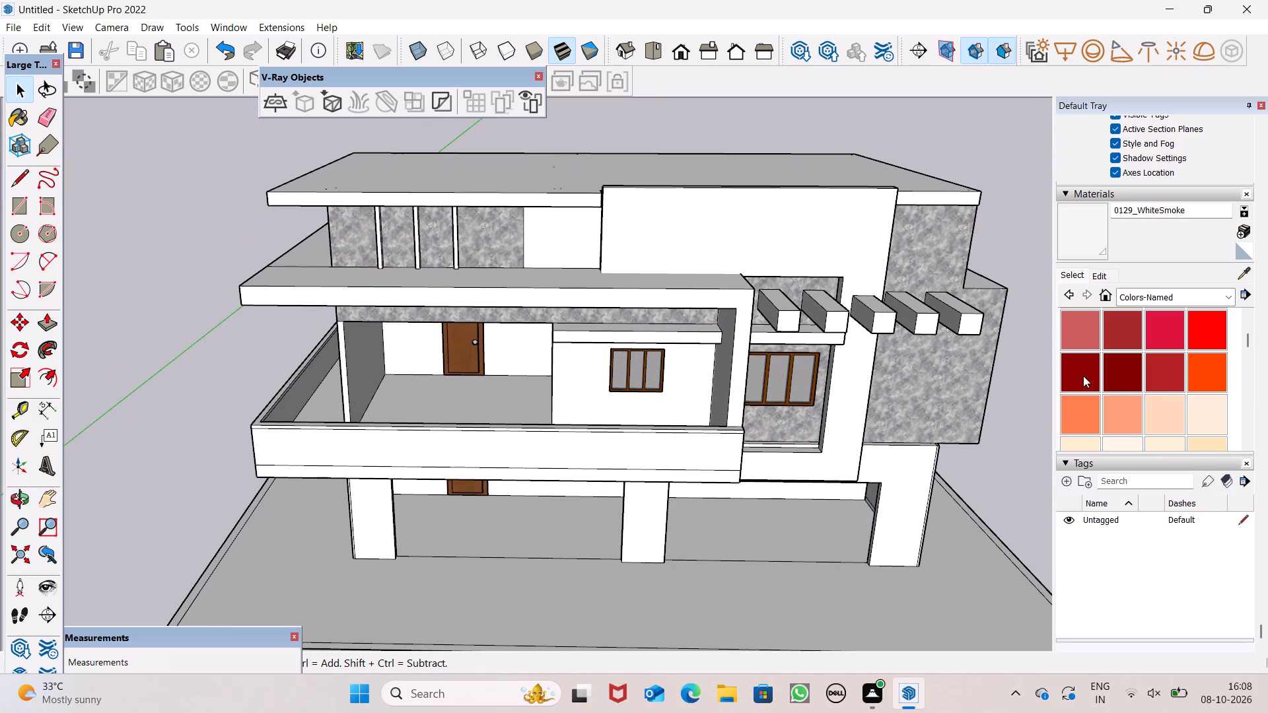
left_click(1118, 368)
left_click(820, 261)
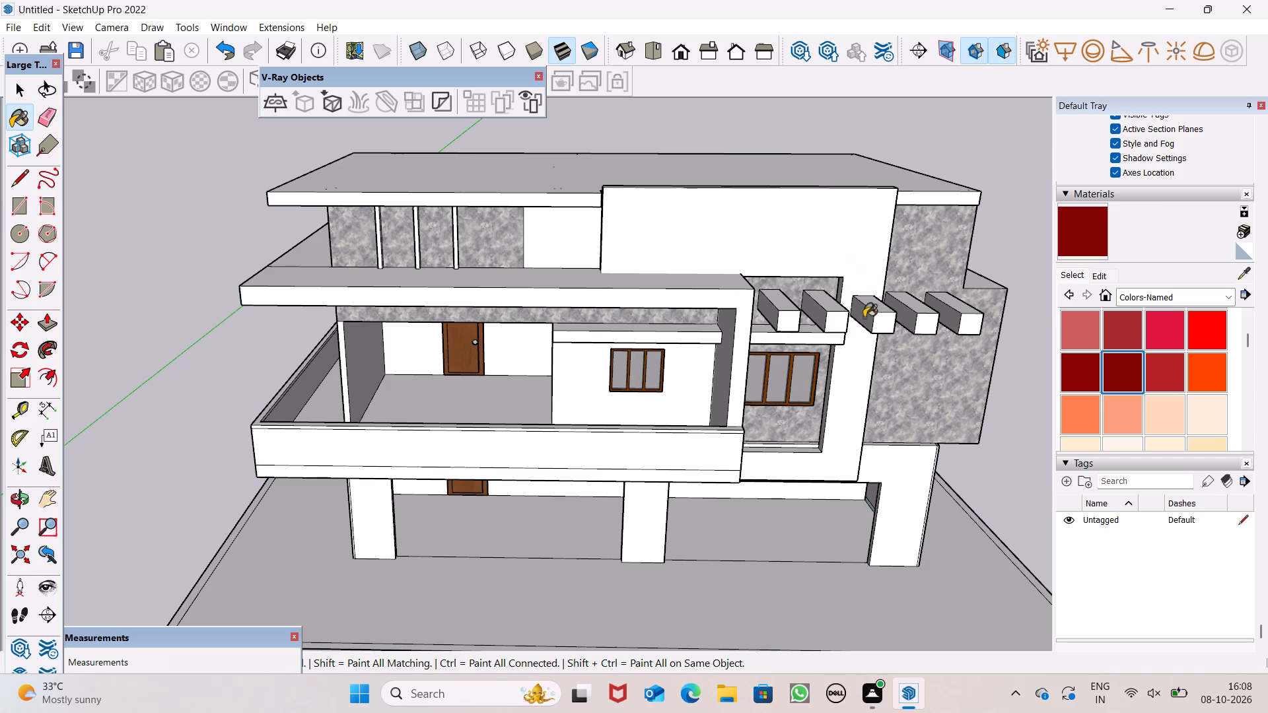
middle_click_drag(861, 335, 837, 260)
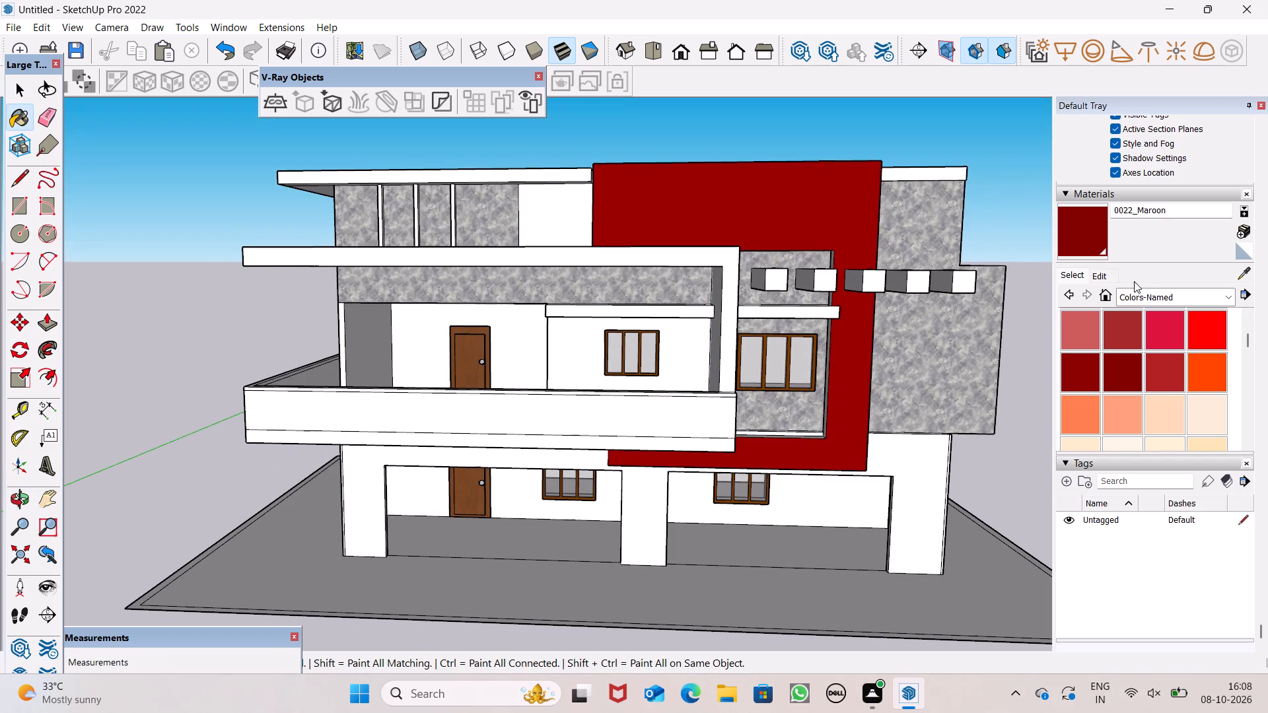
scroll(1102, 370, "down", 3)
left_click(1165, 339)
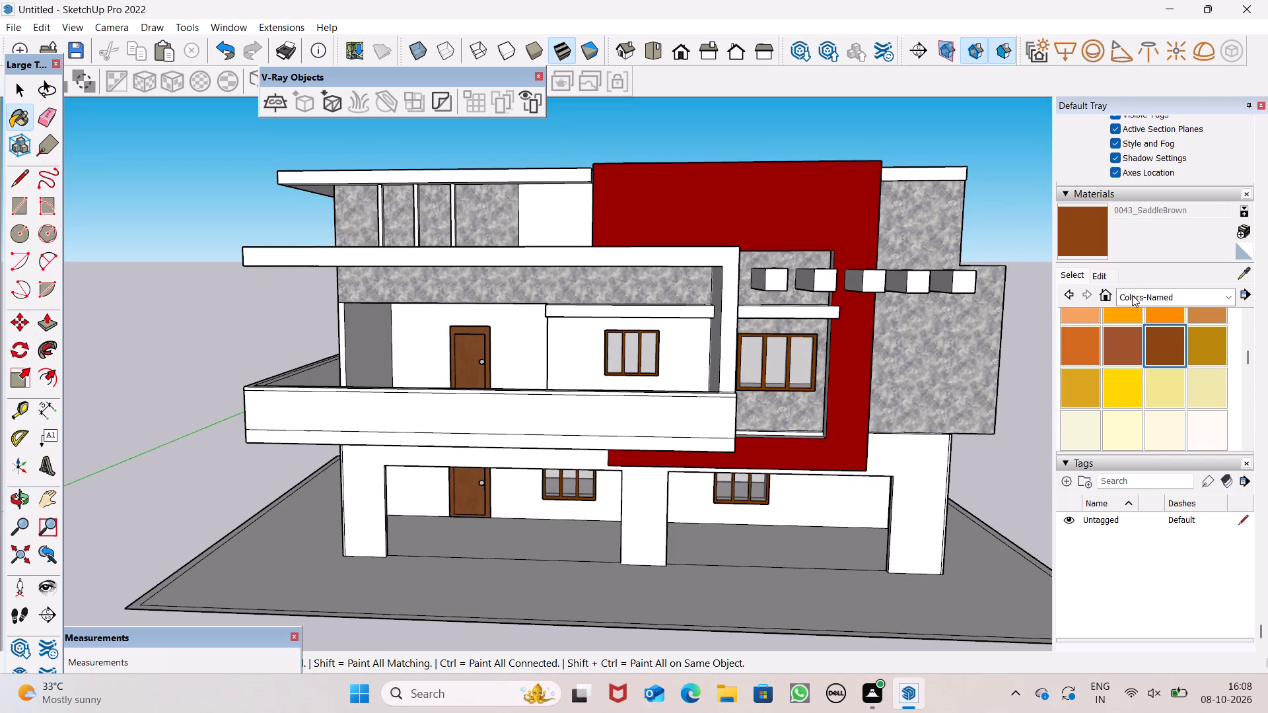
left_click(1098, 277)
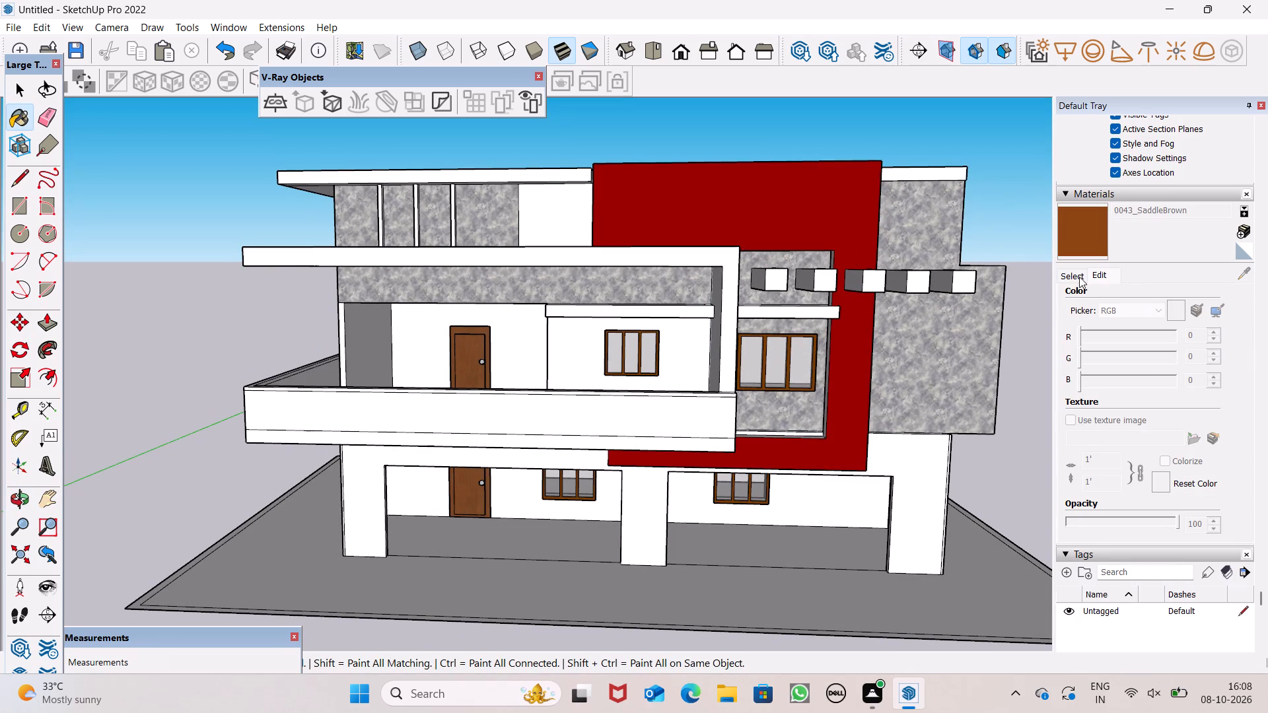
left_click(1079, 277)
Paint the front face of the tall front wall with the dark brown Color C08 from the Colors collection.
left_click(1232, 304)
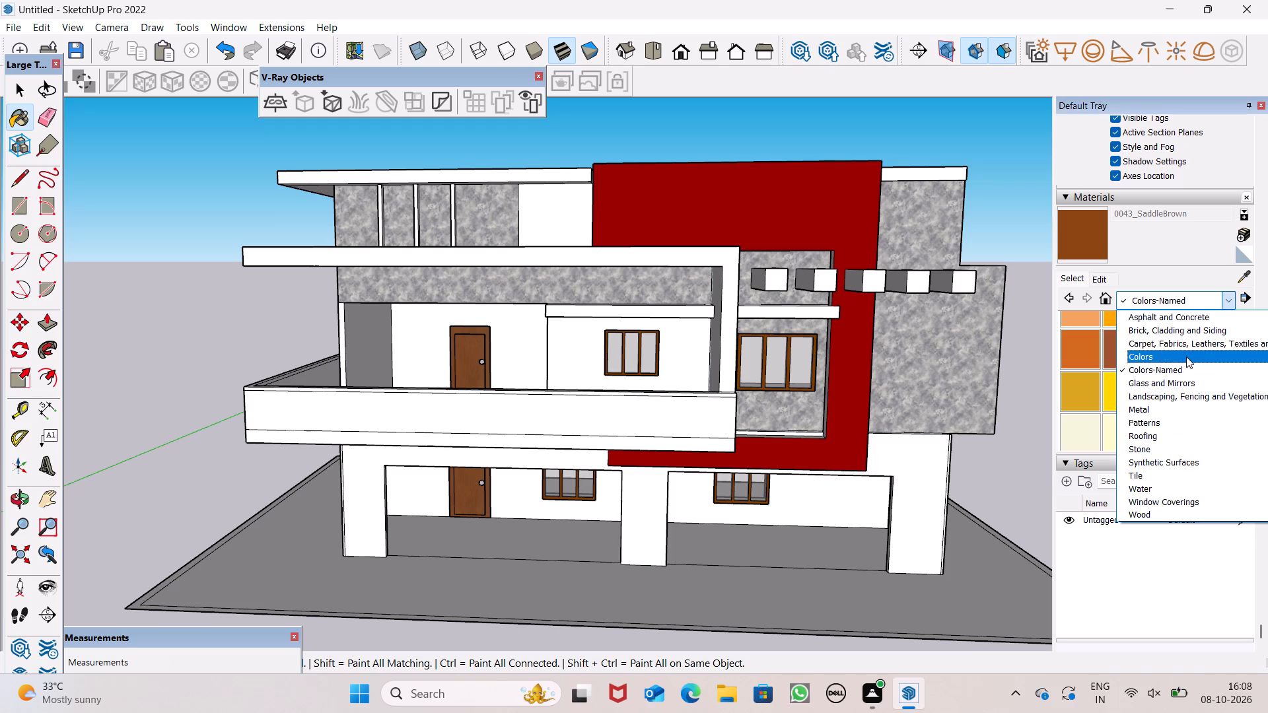
left_click(1186, 356)
scroll(1160, 383, "down", 3)
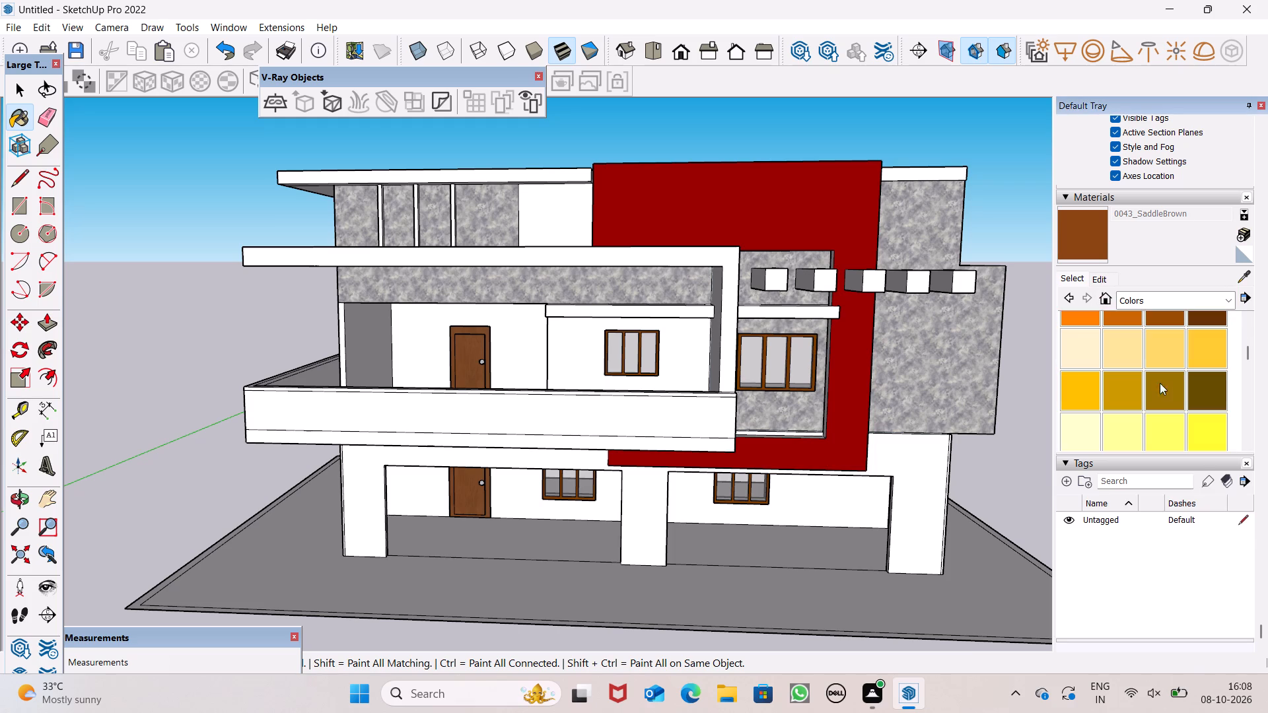
scroll(1196, 373, "up", 1)
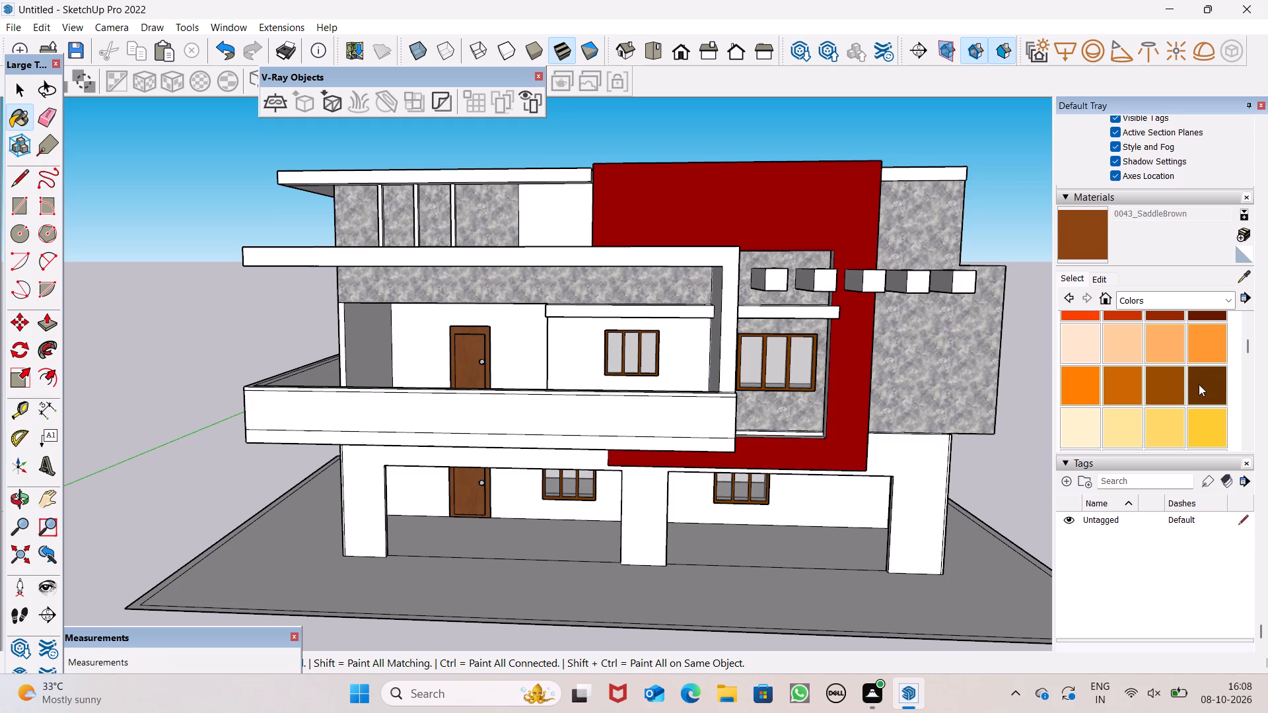
left_click(1199, 384)
left_click(1211, 390)
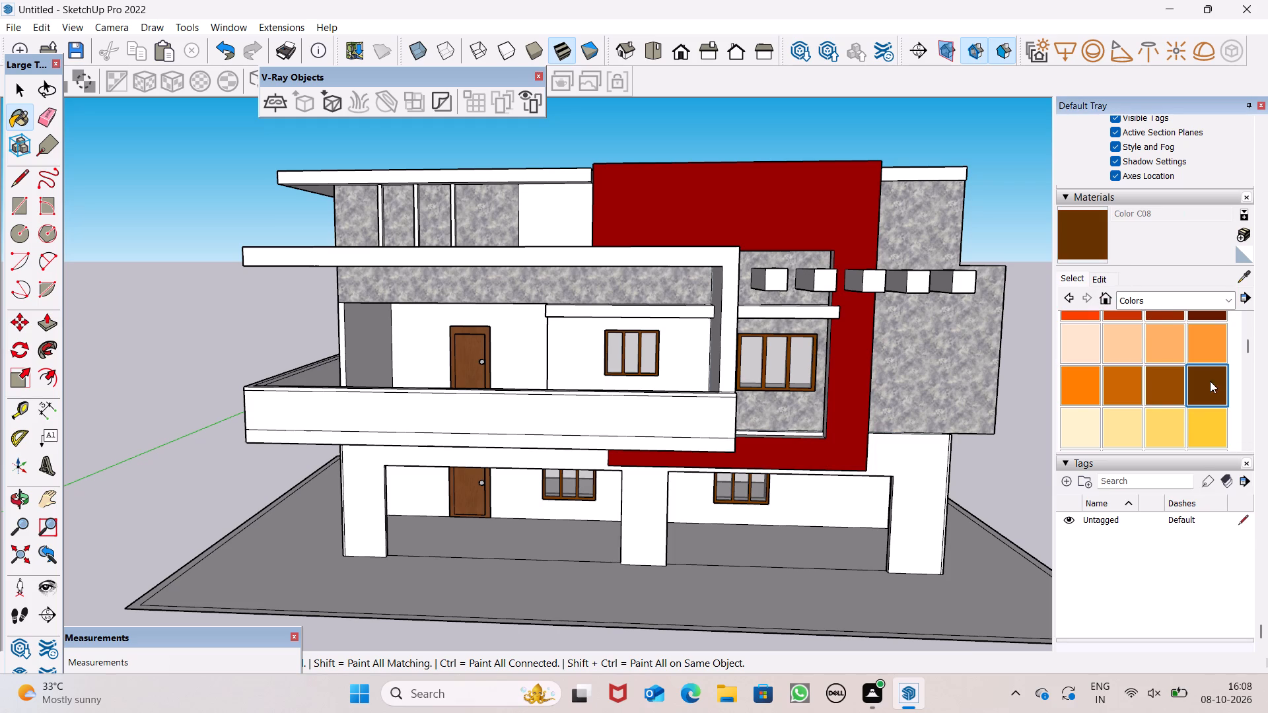
scroll(1112, 294, "up", 2)
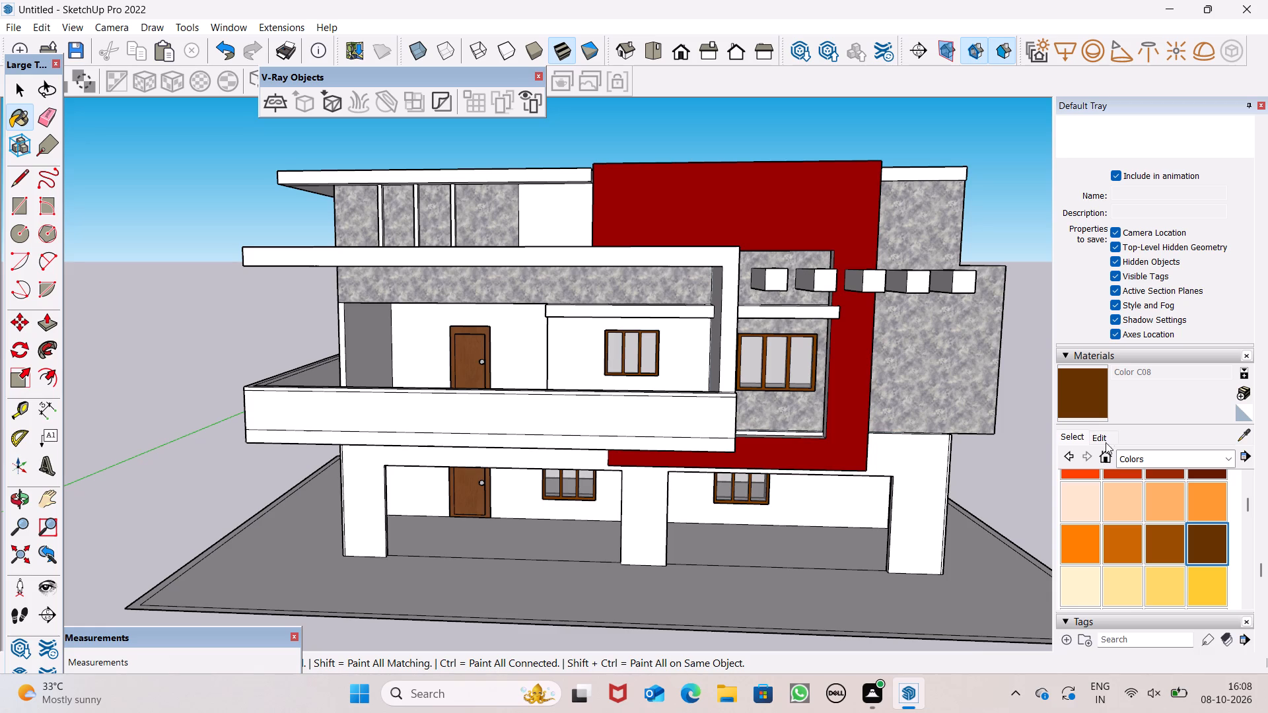
left_click(1102, 434)
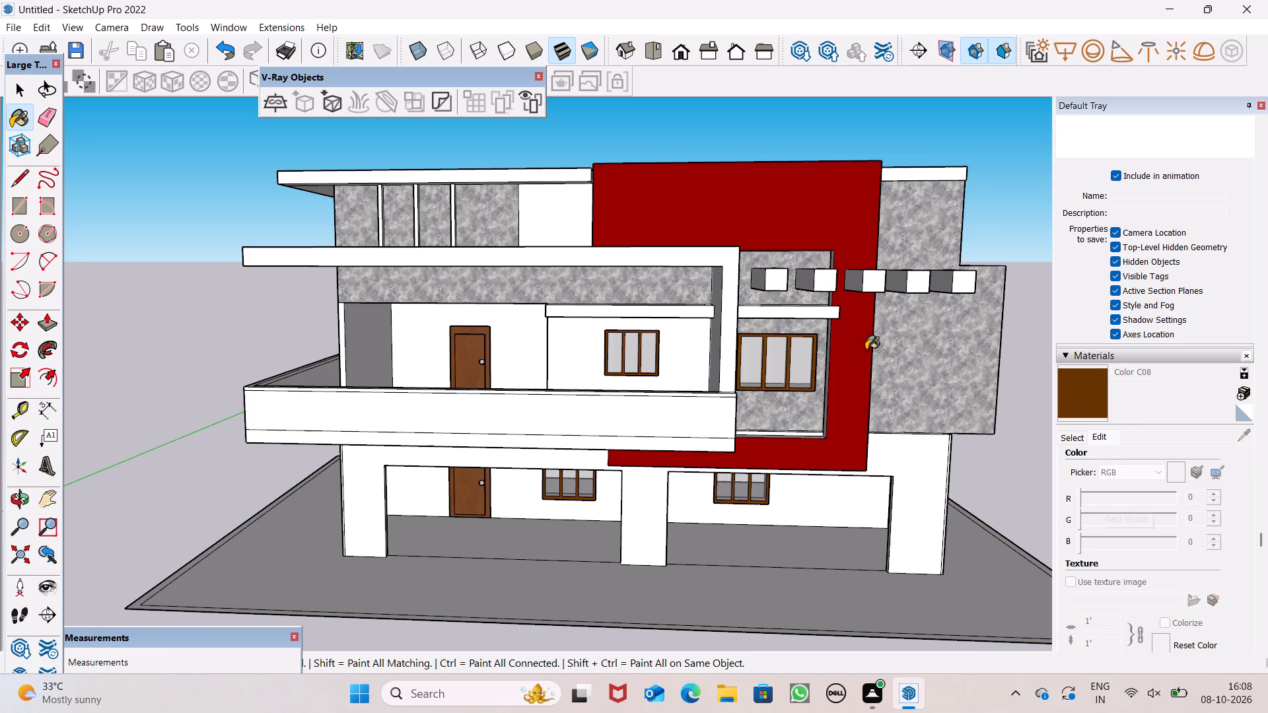
left_click(866, 352)
Adjust Color C08 to a darker reddish brown by setting its red value to 86 and green to 24.
left_click(1074, 441)
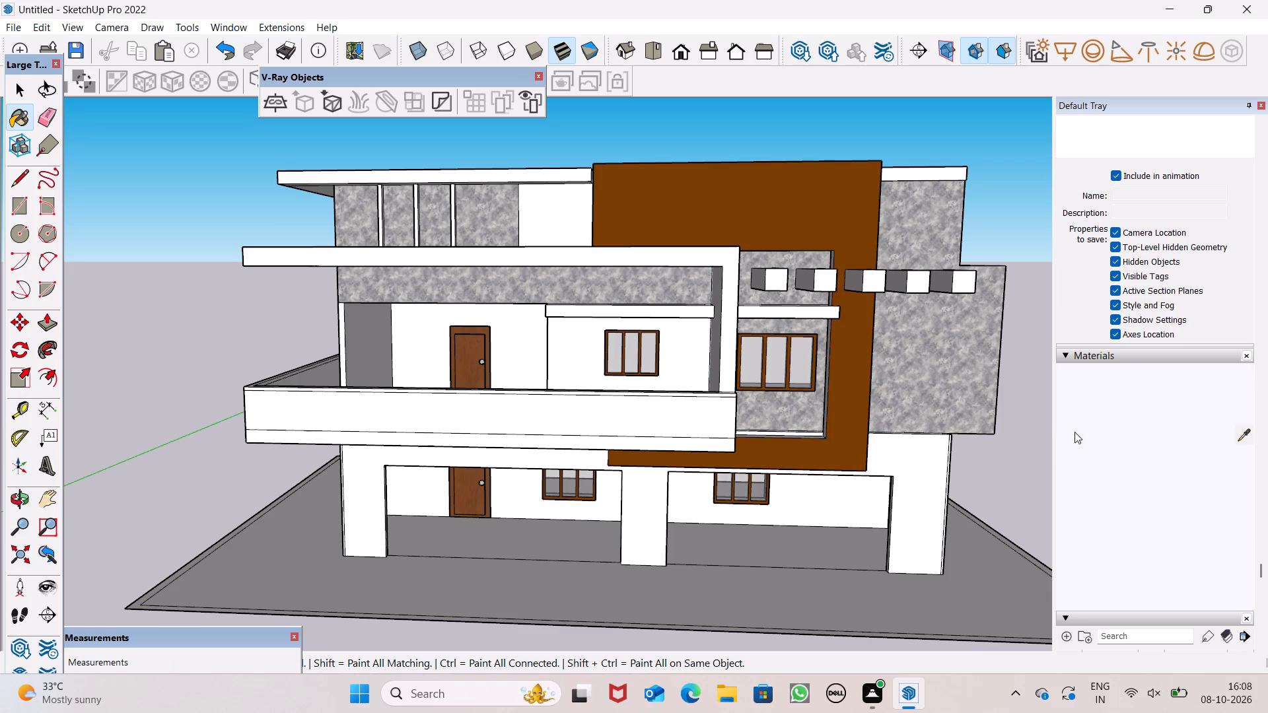
left_click(1100, 436)
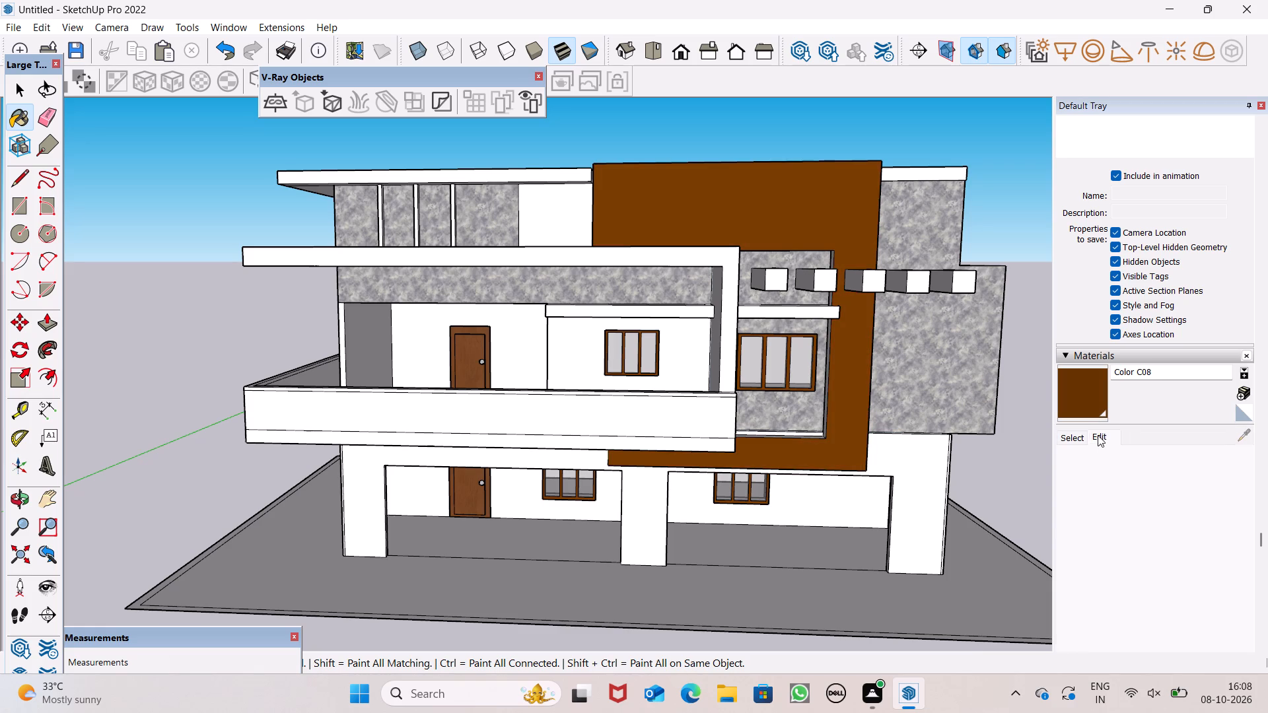
scroll(1168, 529, "up", 1)
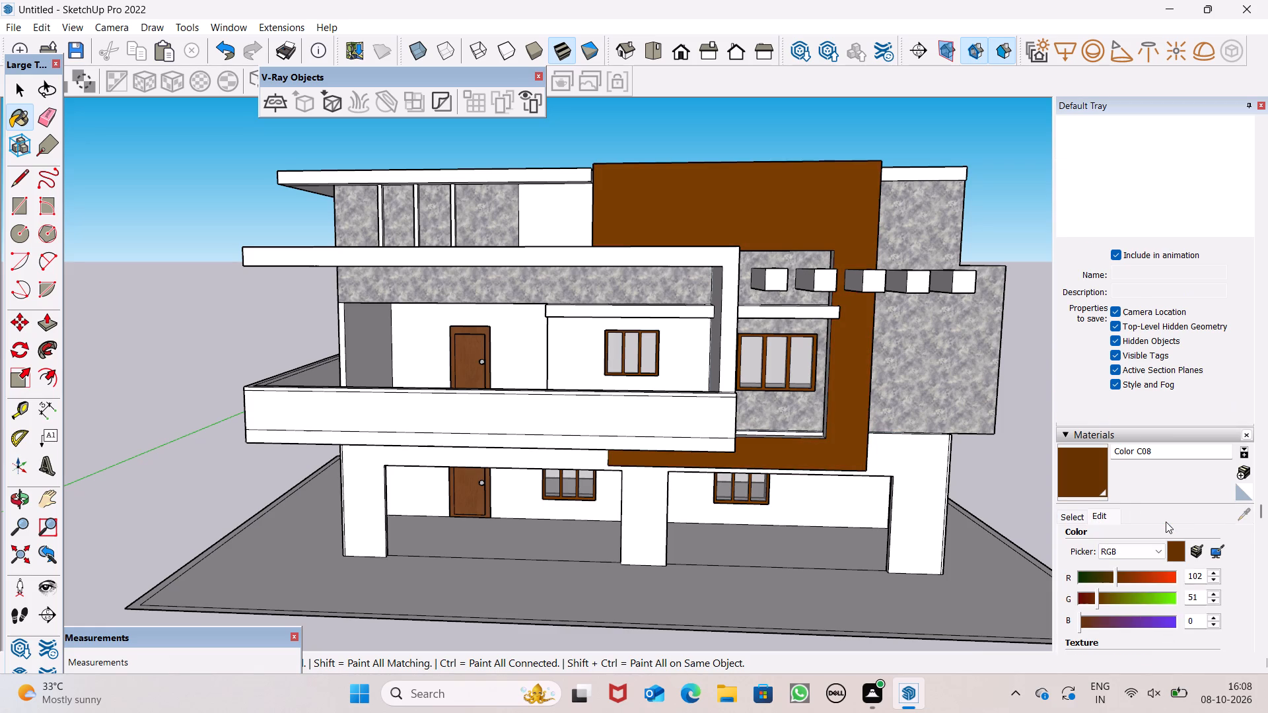
scroll(1165, 521, "down", 1)
left_click(1115, 496)
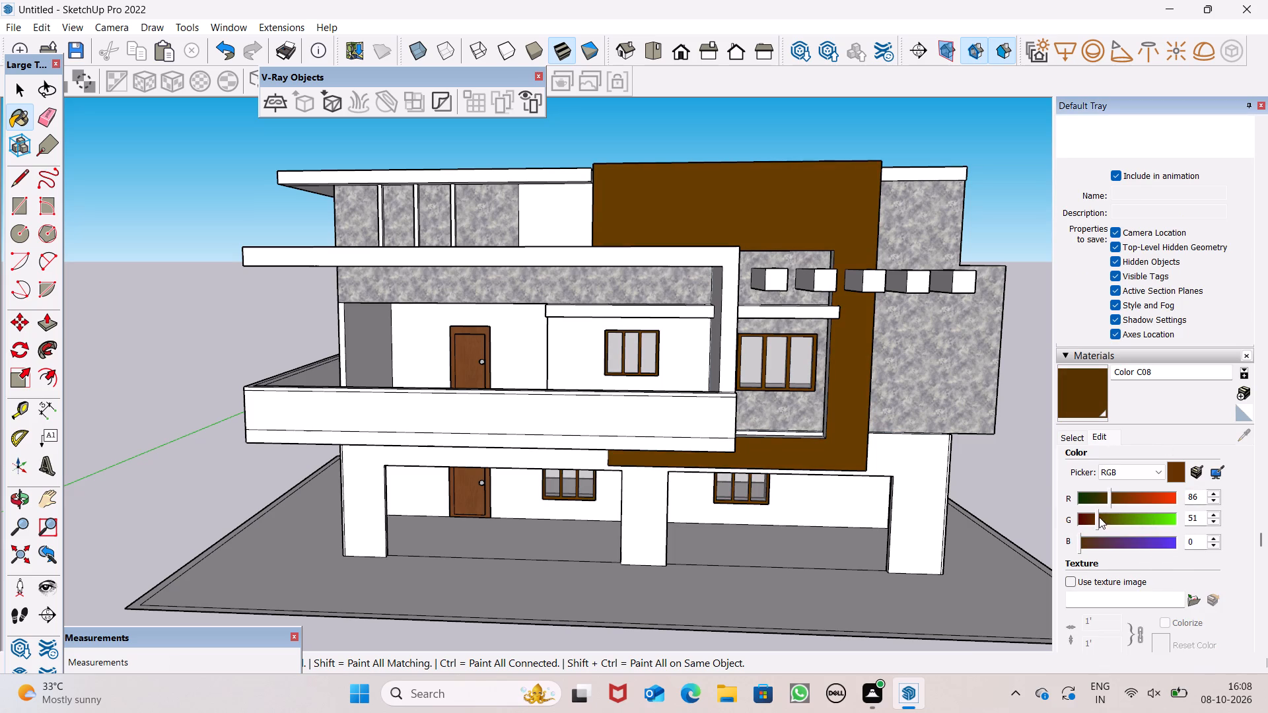
left_click(1094, 520)
scroll(964, 345, "down", 6)
scroll(798, 289, "down", 3)
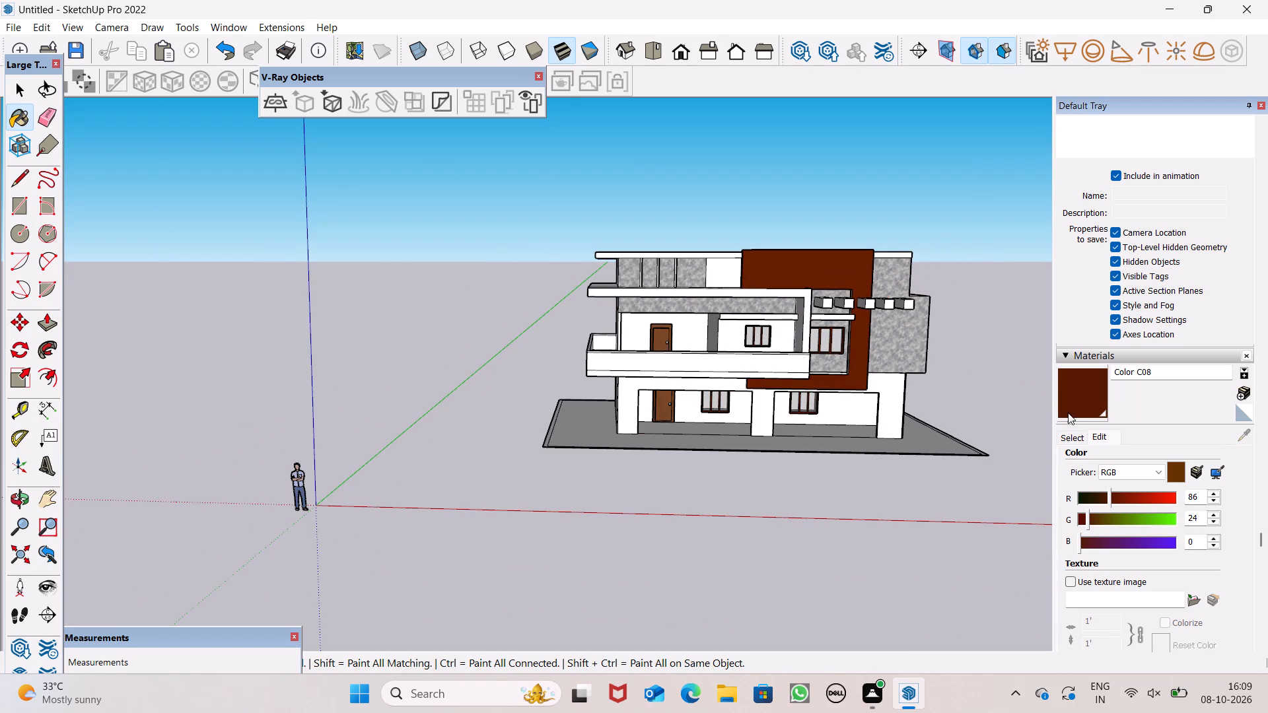
Paint the lower side and bottom inner faces of the tall front wall's window opening with Color C08.
left_click(1073, 411)
scroll(872, 329, "up", 13)
scroll(828, 350, "down", 1)
scroll(867, 413, "up", 5)
scroll(813, 488, "up", 2)
middle_click_drag(802, 526, 857, 553)
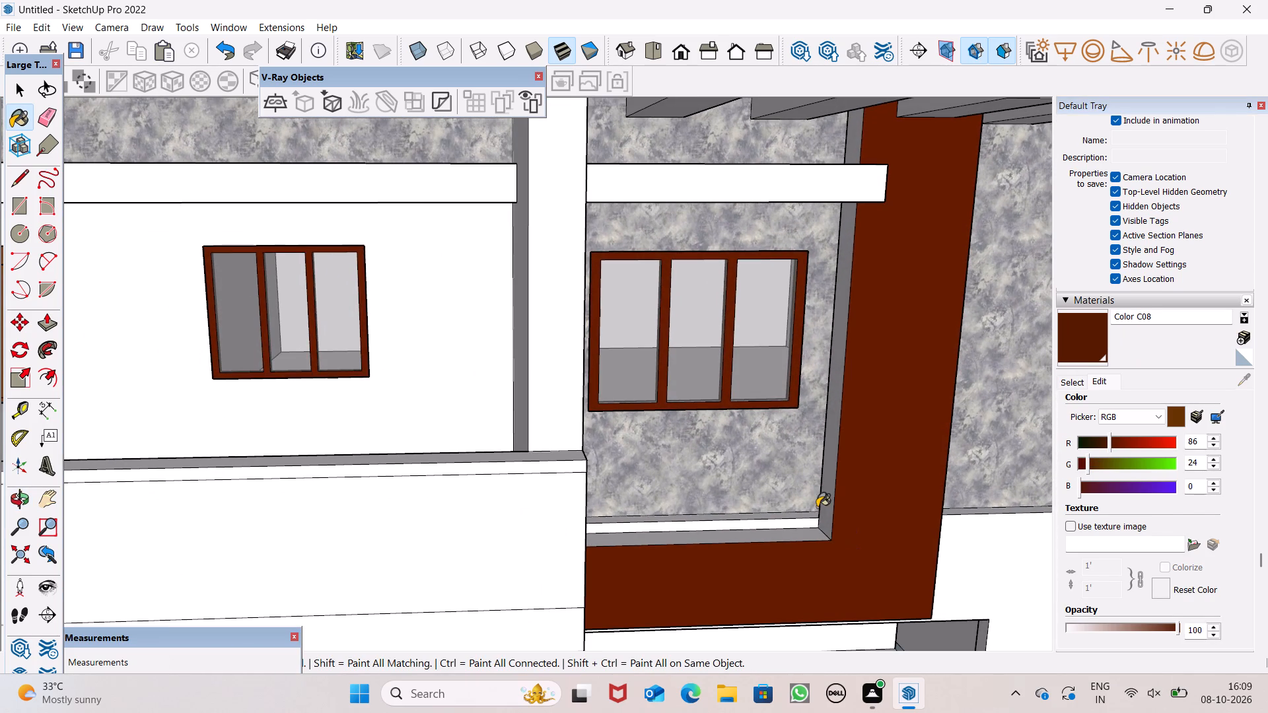
left_click(821, 504)
left_click(790, 539)
Paint the upper side and top inner faces of the tall front wall's opening, behind the beams, with Color C08.
scroll(802, 463, "down", 6)
middle_click_drag(826, 467, 791, 430)
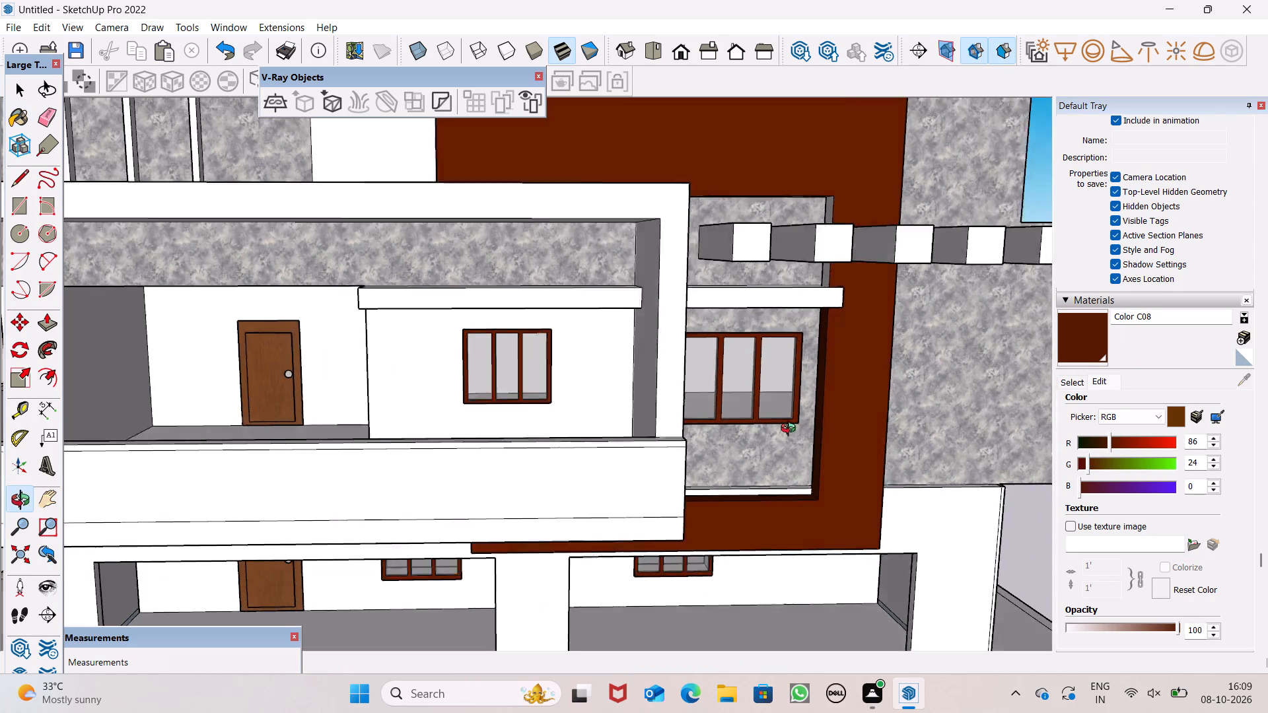
middle_click_drag(791, 430, 739, 380)
scroll(711, 217, "up", 6)
scroll(516, 205, "up", 1)
middle_click_drag(559, 246, 629, 440)
scroll(621, 448, "up", 1)
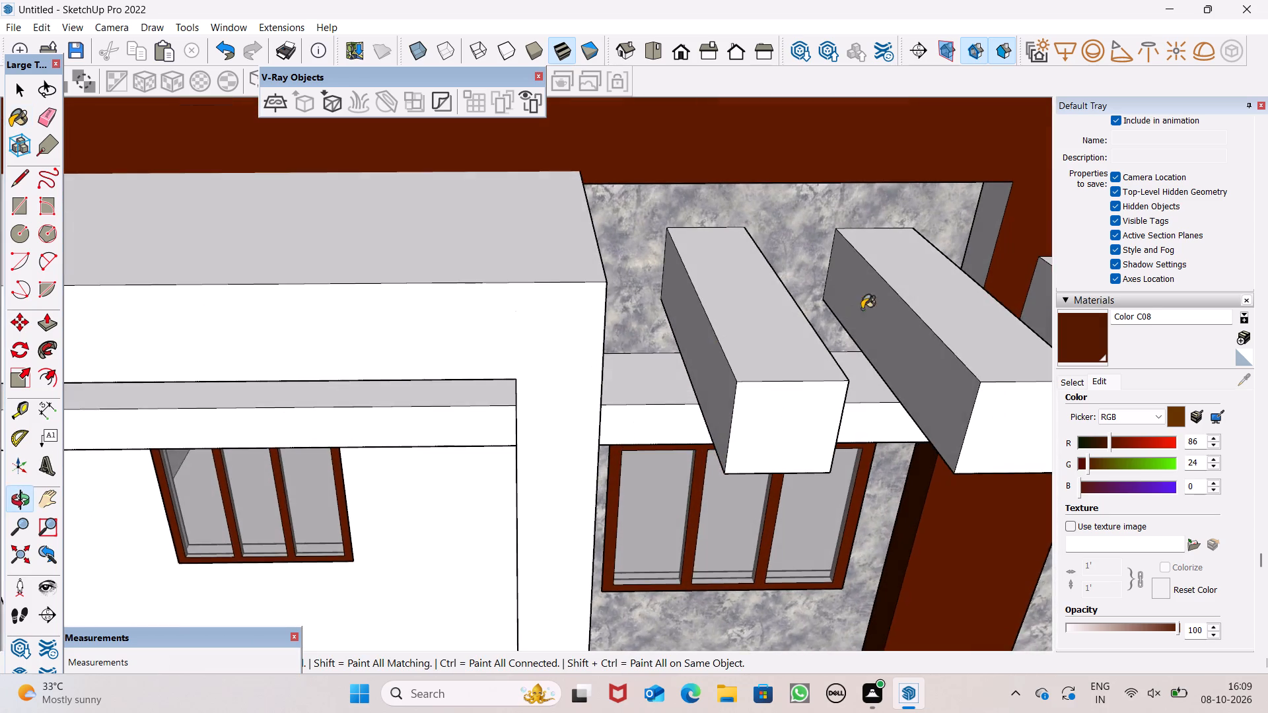
scroll(931, 254, "up", 5)
left_click(994, 217)
middle_click_drag(995, 219, 1001, 50)
scroll(1001, 50, "up", 1)
scroll(914, 133, "up", 1)
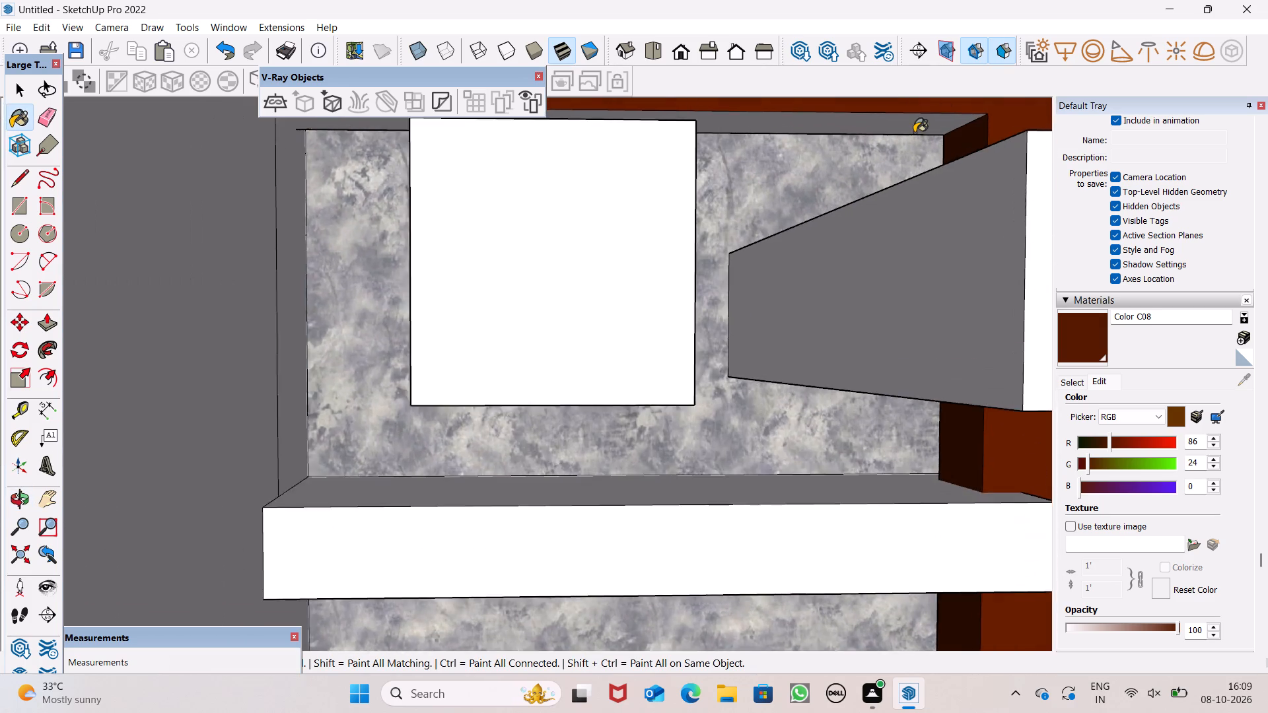
scroll(914, 133, "up", 2)
left_click(911, 120)
Paint the outer side edge of the tall front wall, next to the stone-clad projecting block, with Color C08.
scroll(912, 180, "down", 14)
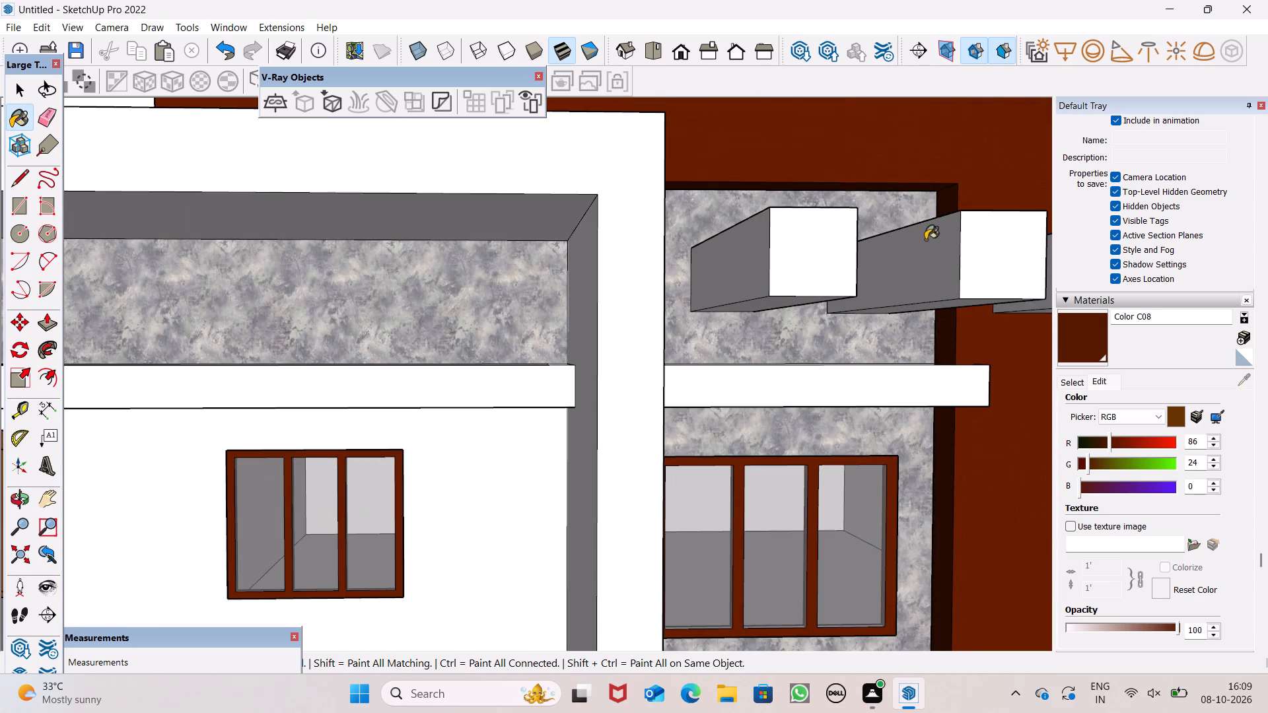
scroll(836, 250, "down", 7)
scroll(779, 260, "down", 4)
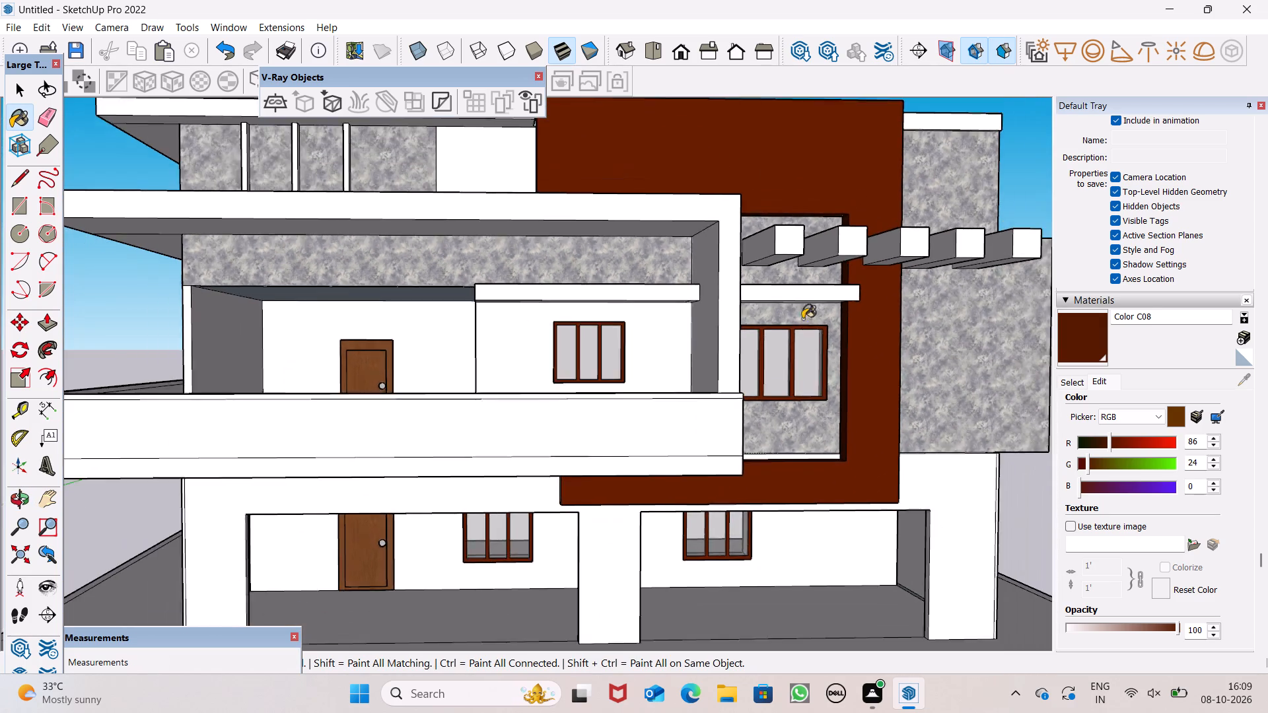
scroll(802, 319, "down", 2)
middle_click_drag(833, 368, 310, 384)
scroll(321, 376, "up", 1)
scroll(448, 351, "up", 3)
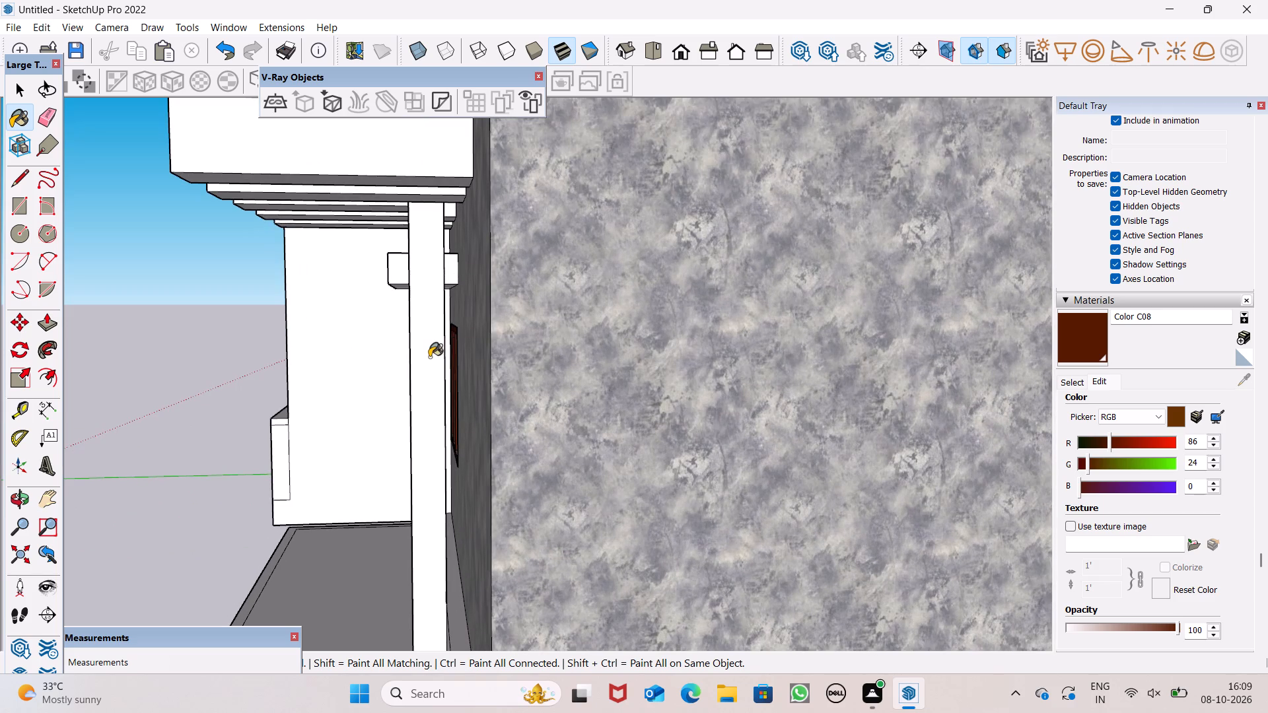
left_click(429, 357)
scroll(444, 358, "down", 7)
scroll(485, 358, "up", 1)
middle_click_drag(491, 385, 596, 436)
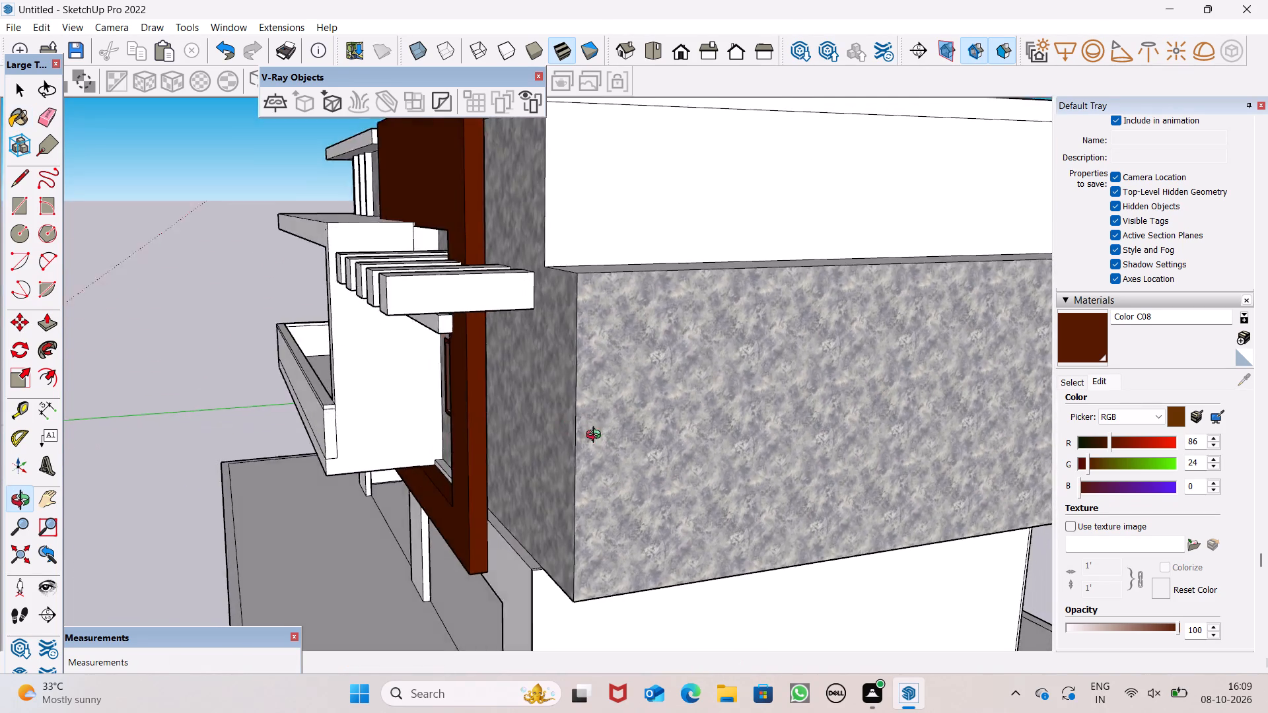
middle_click_drag(596, 436, 767, 502)
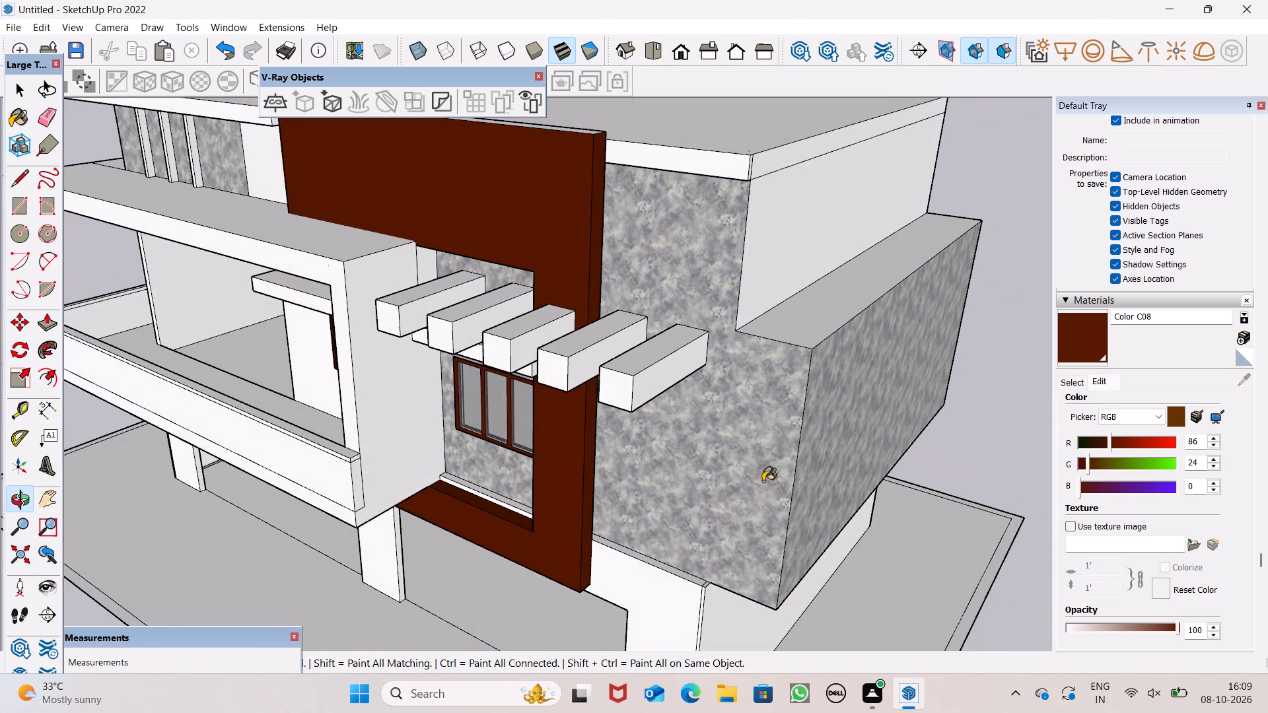
Paint the top face and the end face above the balcony roof of the tall front wall with Color C08.
scroll(760, 463, "down", 1)
scroll(599, 246, "up", 1)
middle_click_drag(604, 277, 937, 487)
scroll(529, 405, "up", 5)
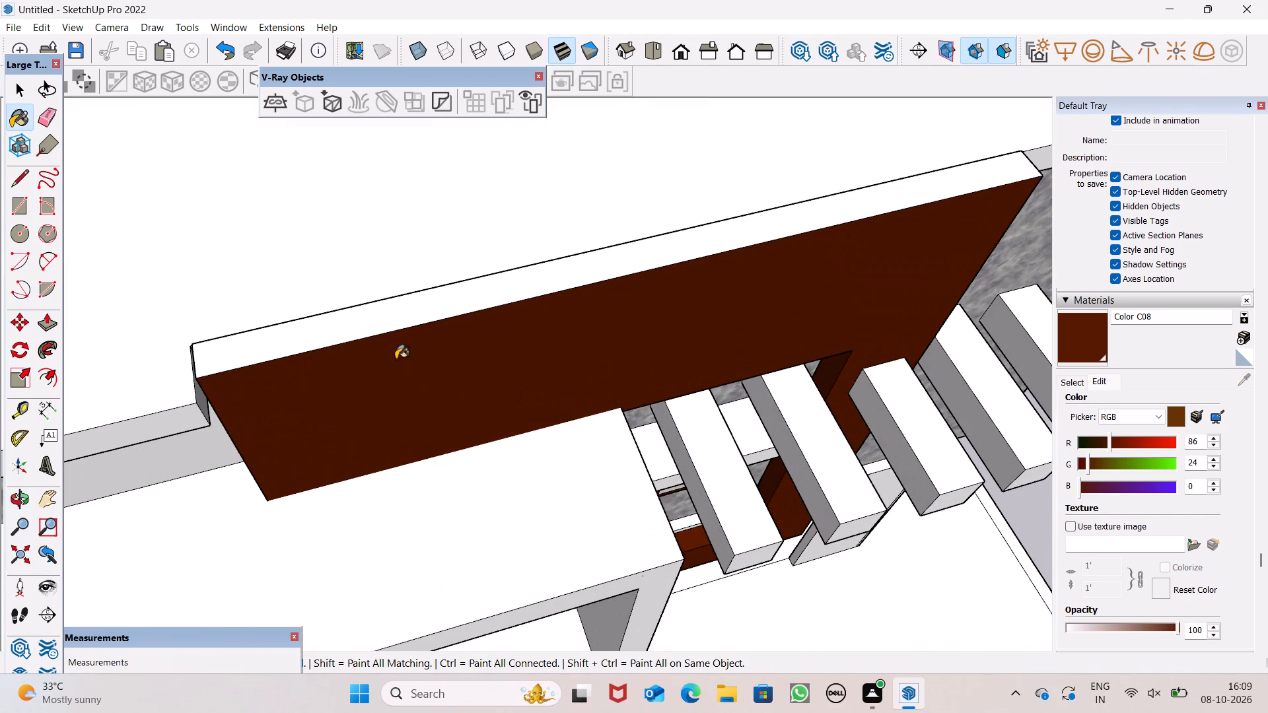
left_click(364, 327)
middle_click_drag(368, 404, 738, 246)
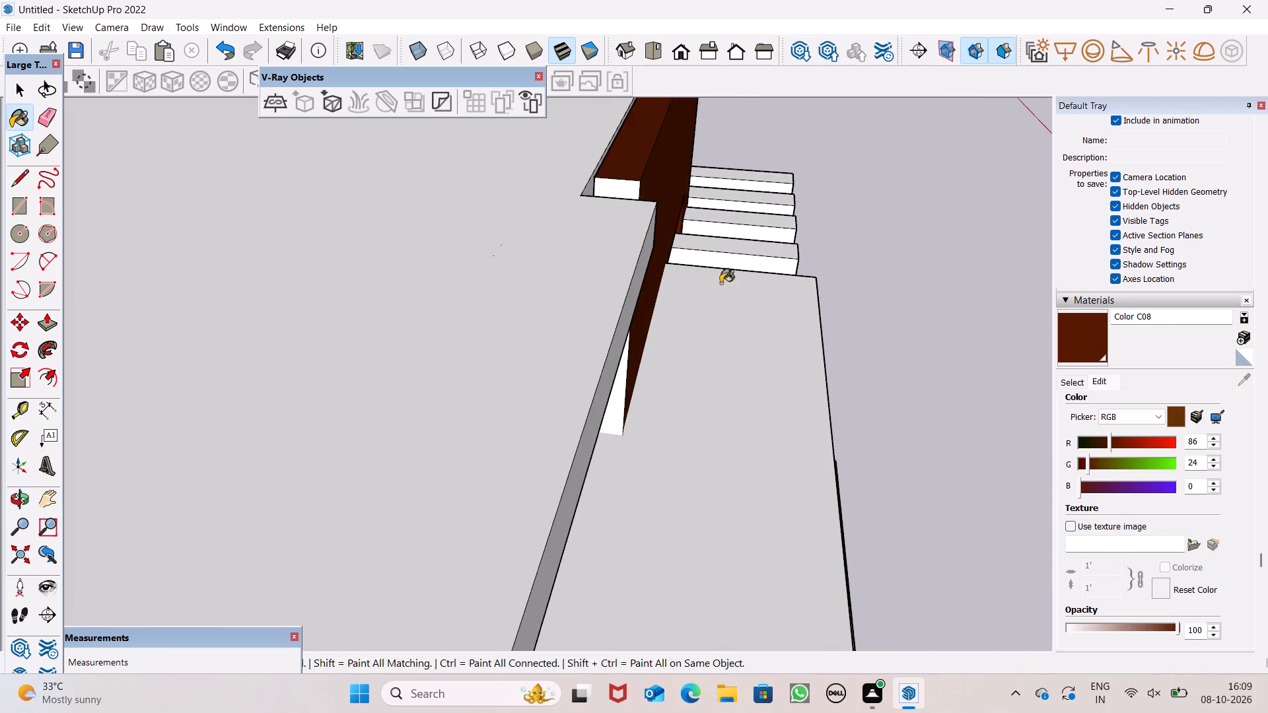
scroll(715, 374, "up", 1)
middle_click_drag(714, 375, 640, 316)
left_click(490, 298)
Examine the whole house from the side and front to review the painted feature wall.
scroll(572, 271, "down", 2)
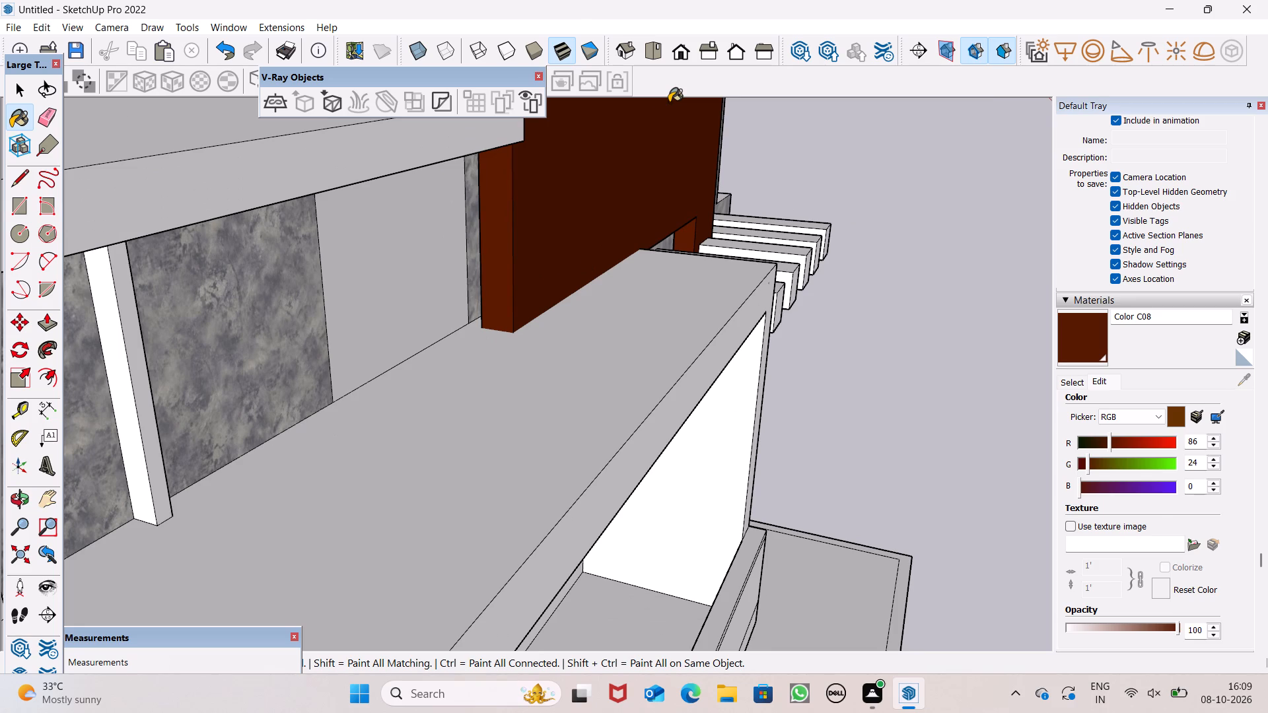
scroll(687, 404, "down", 7)
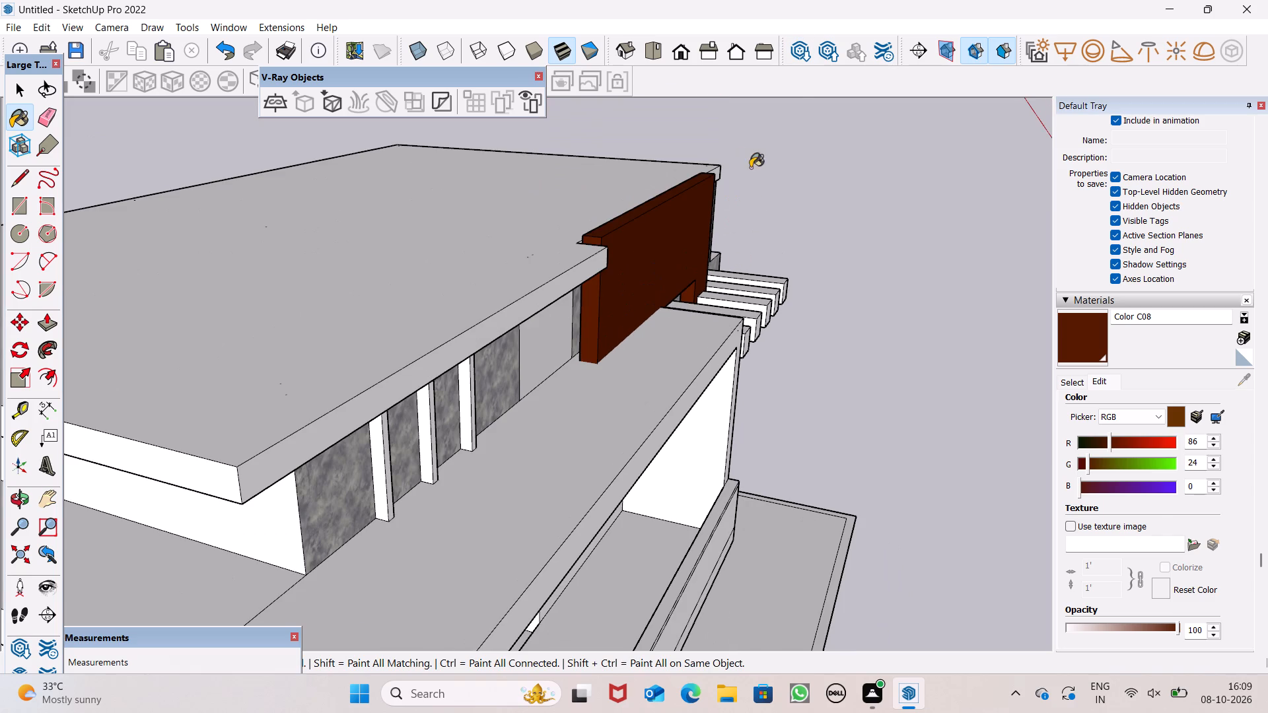
scroll(849, 81, "down", 3)
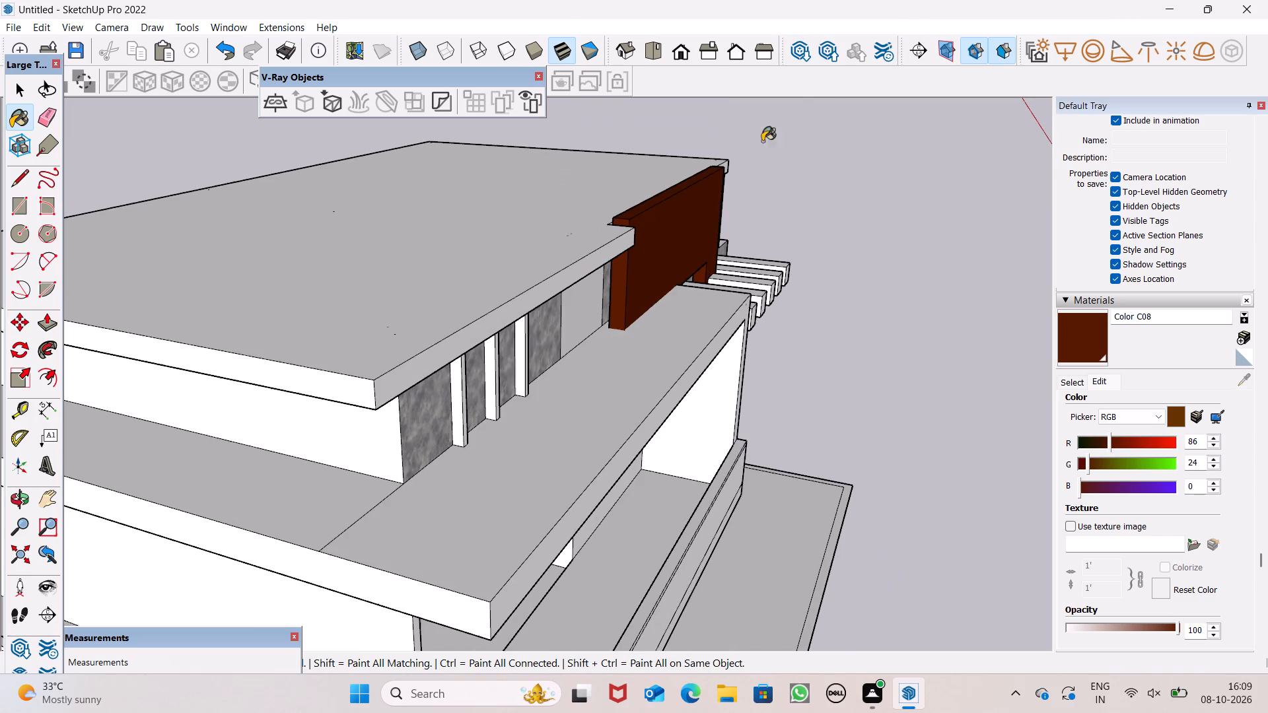
scroll(663, 231, "down", 8)
scroll(727, 209, "down", 3)
middle_click_drag(762, 258, 763, 259)
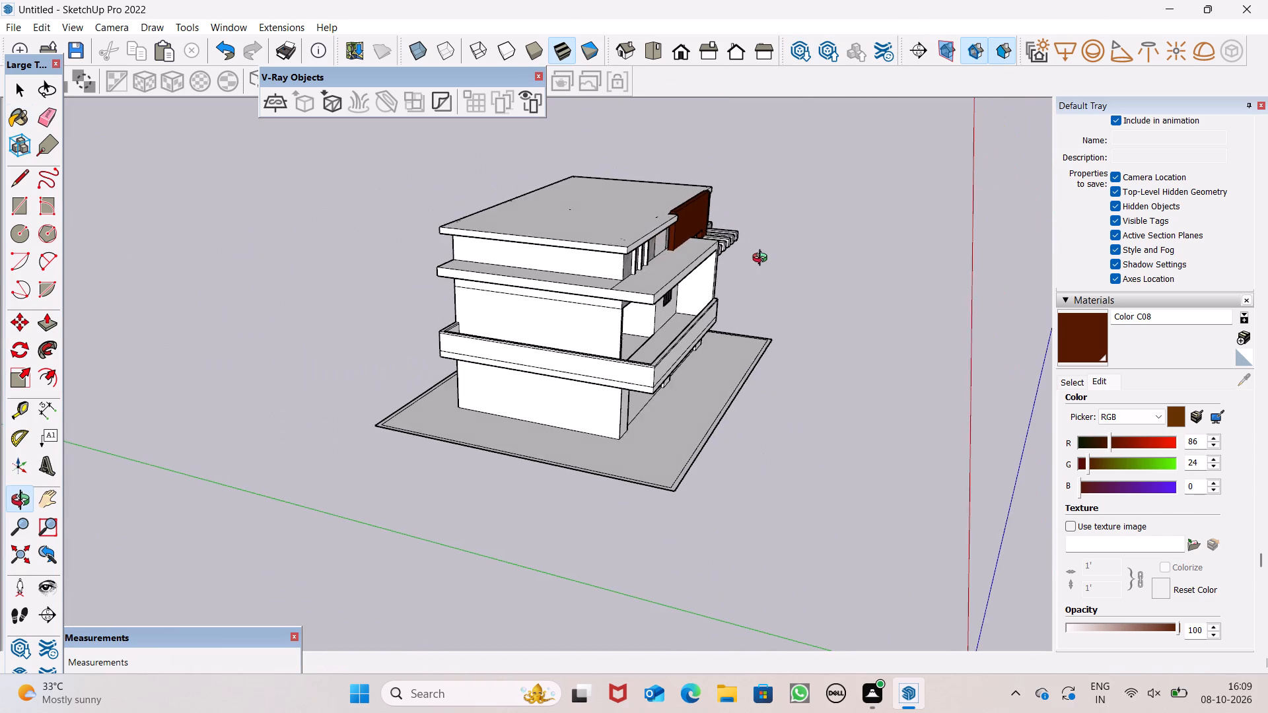
middle_click_drag(763, 259, 427, 263)
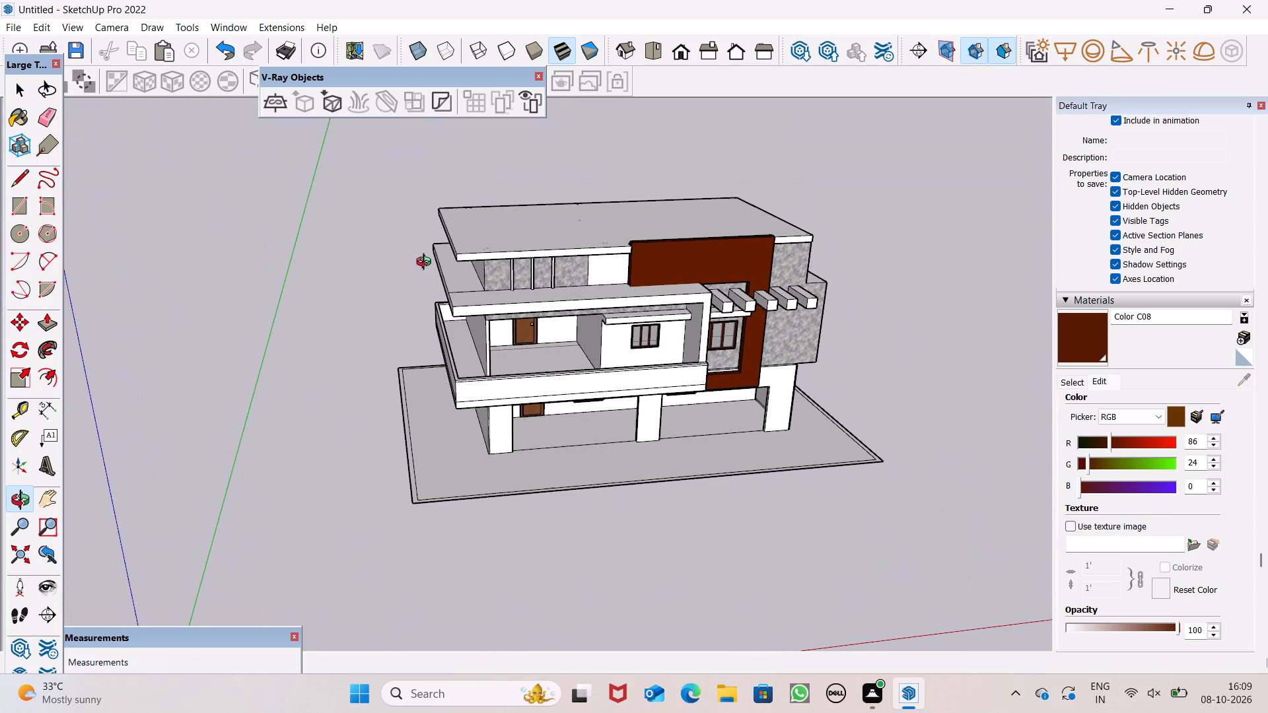
middle_click_drag(427, 263, 428, 261)
scroll(715, 463, "up", 7)
scroll(724, 386, "down", 8)
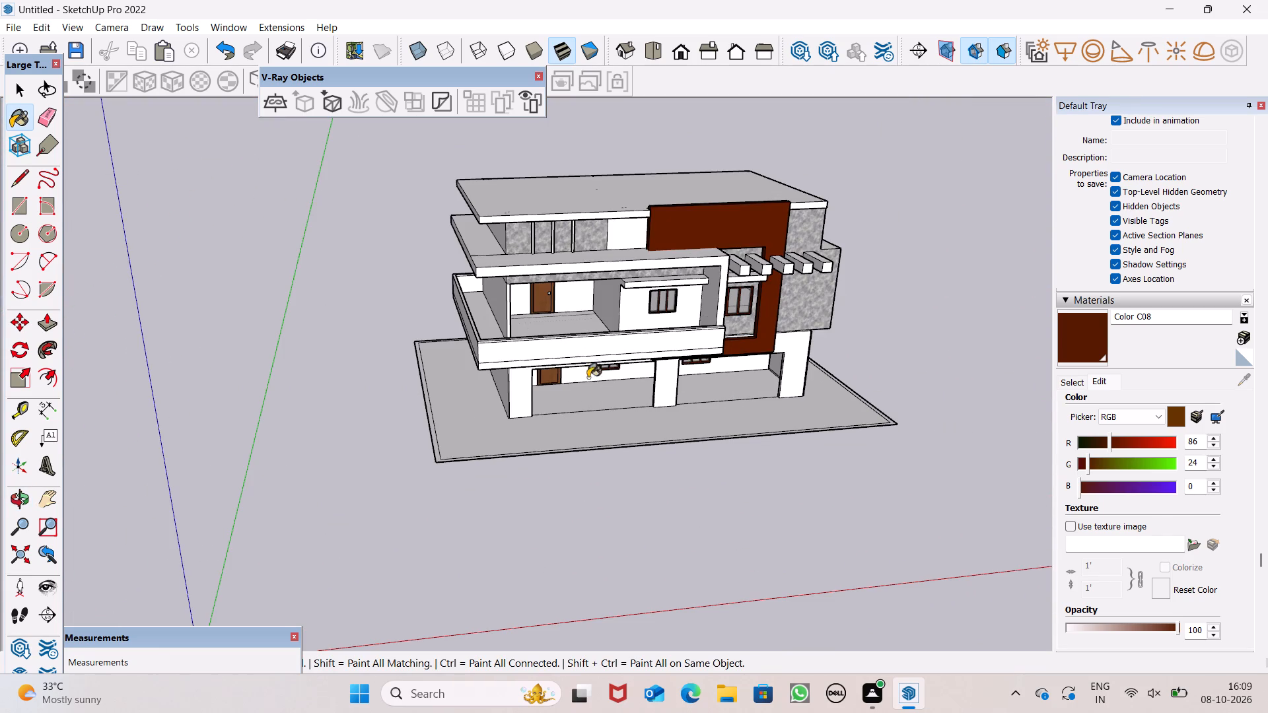
middle_click_drag(560, 374, 456, 314)
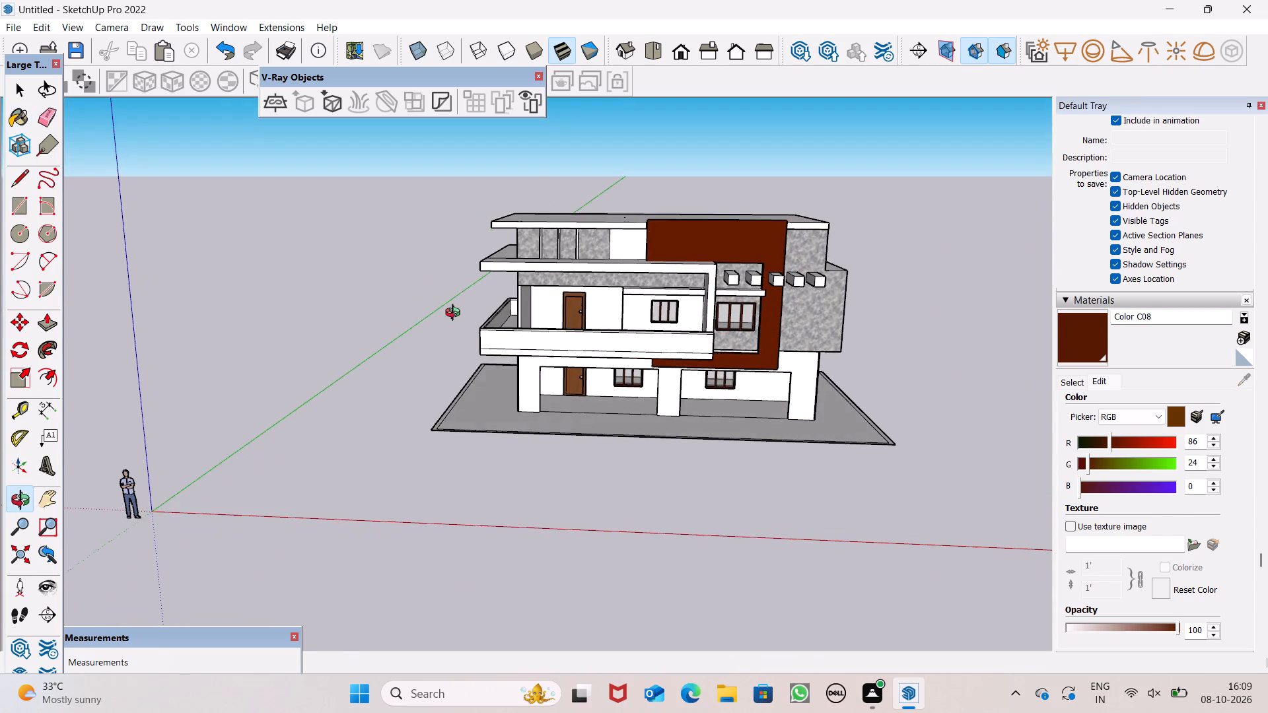
middle_click_drag(456, 314, 456, 296)
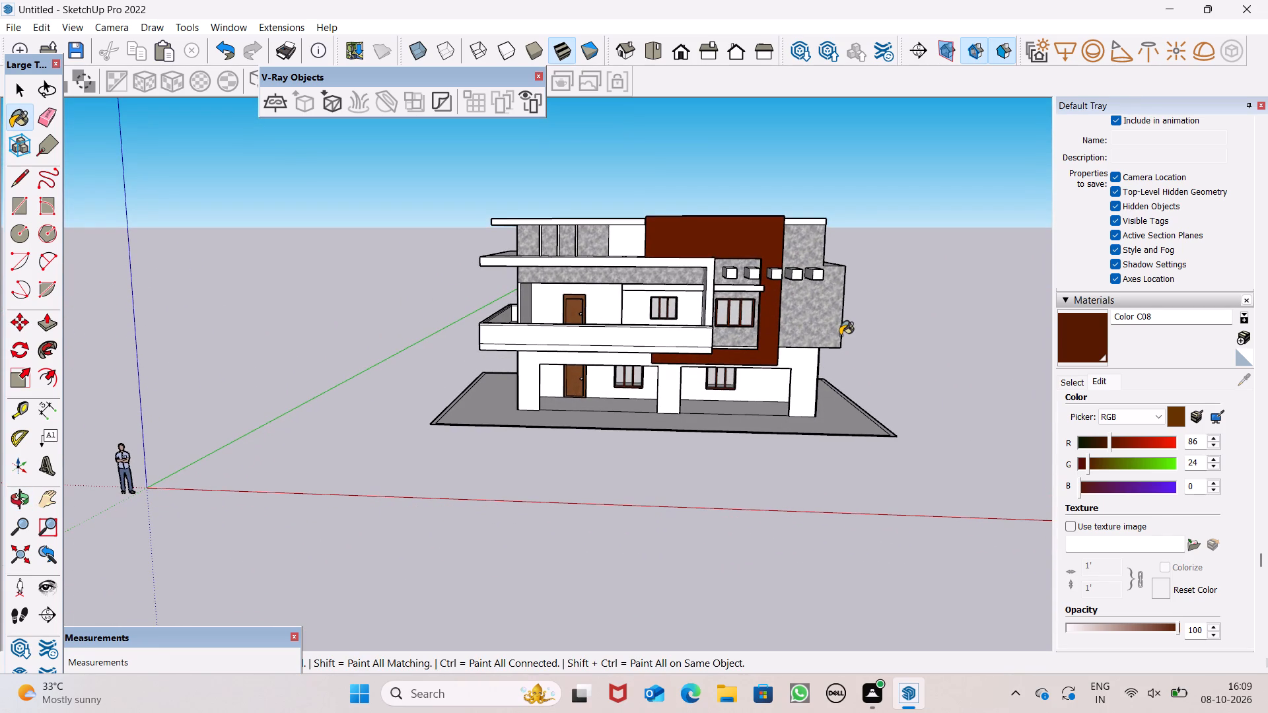
Choose Color D02 from the Colors collection and paint the visible faces of the projecting beam nearest the balcony.
key("space")
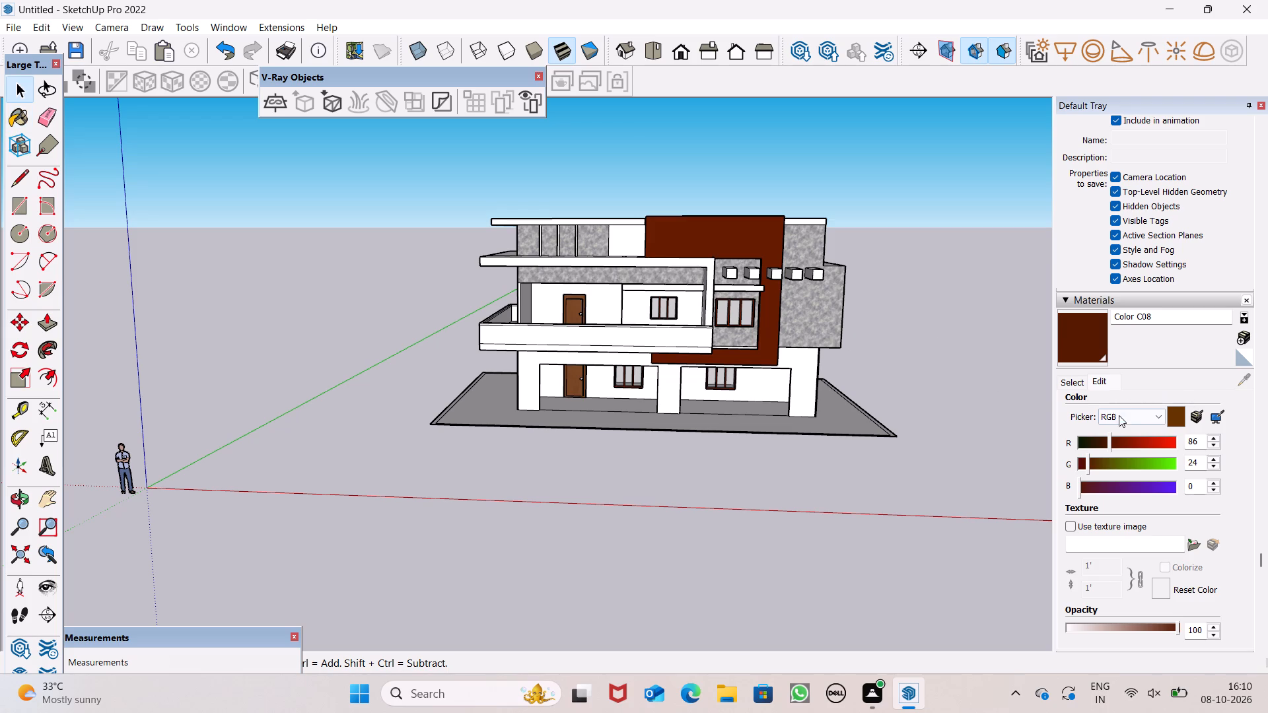
scroll(1116, 519, "down", 6)
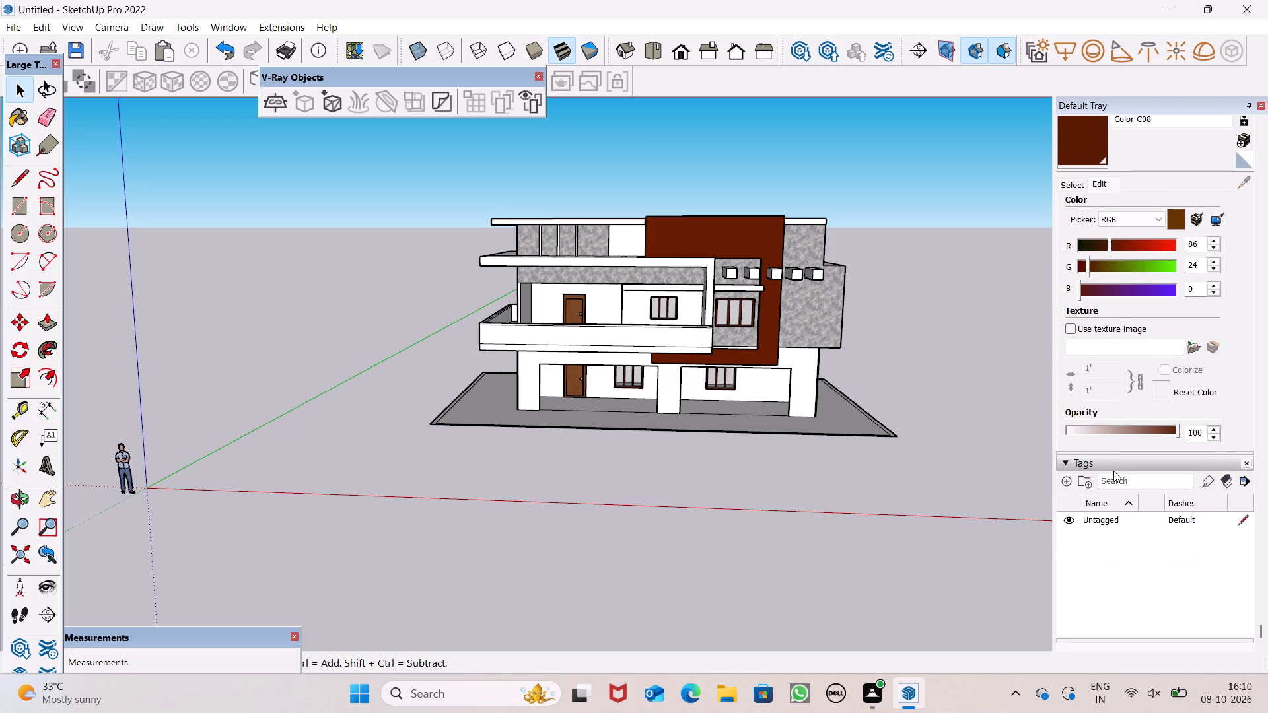
scroll(1113, 471, "down", 11)
scroll(1138, 232, "down", 1)
left_click(1068, 184)
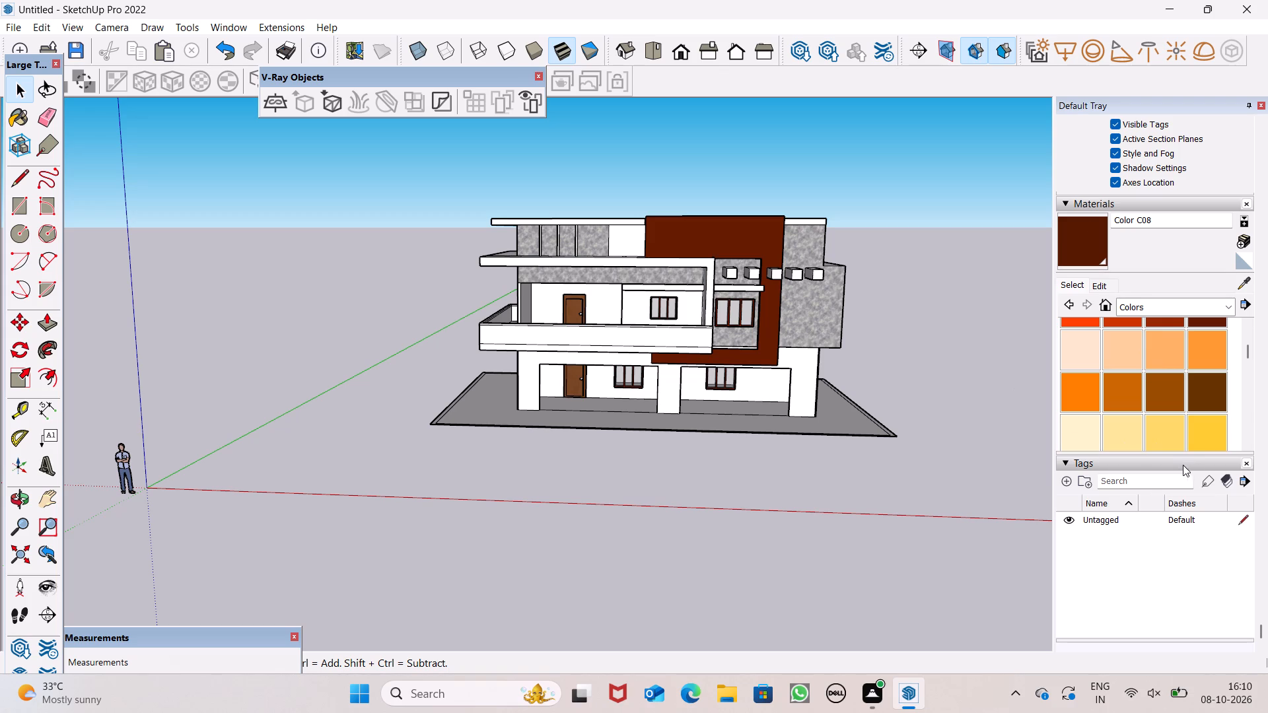
left_click(1136, 440)
scroll(926, 290, "down", 1)
scroll(925, 290, "up", 3)
scroll(792, 306, "up", 7)
middle_click_drag(700, 276, 709, 317)
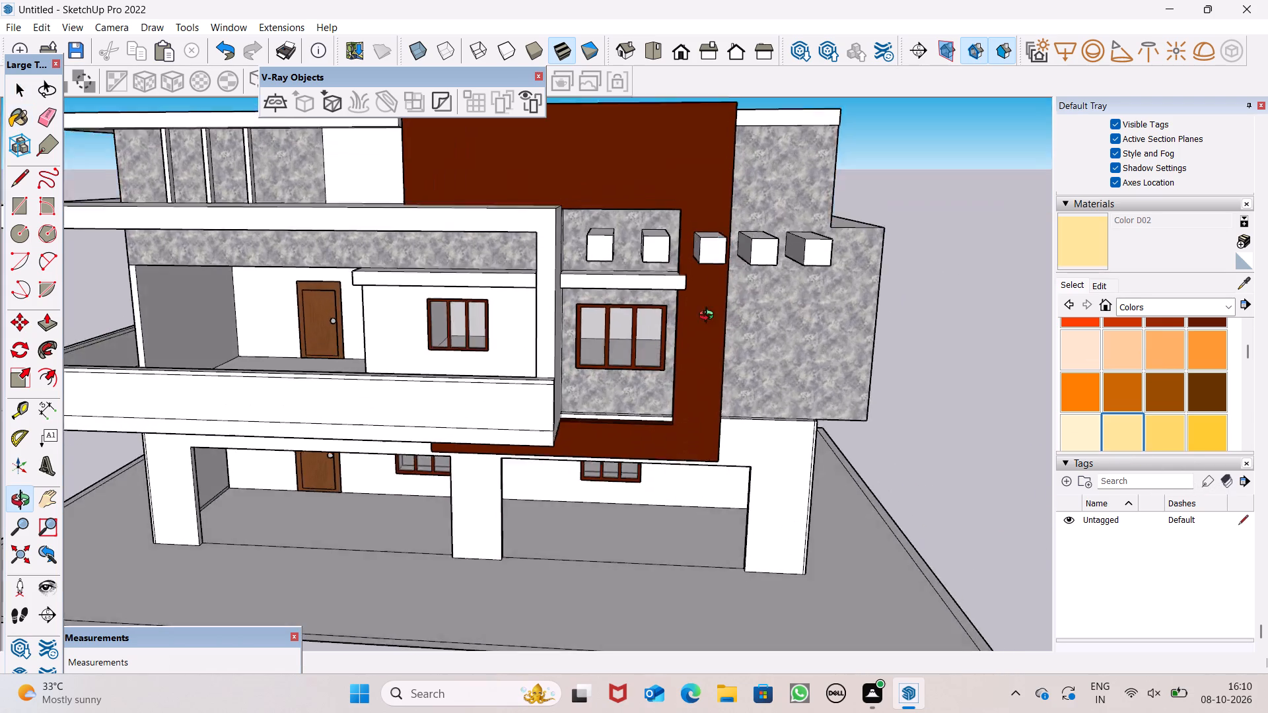
middle_click_drag(709, 317, 733, 450)
scroll(598, 365, "up", 6)
double_click(629, 317)
left_click(635, 378)
middle_click_drag(666, 360, 748, 344)
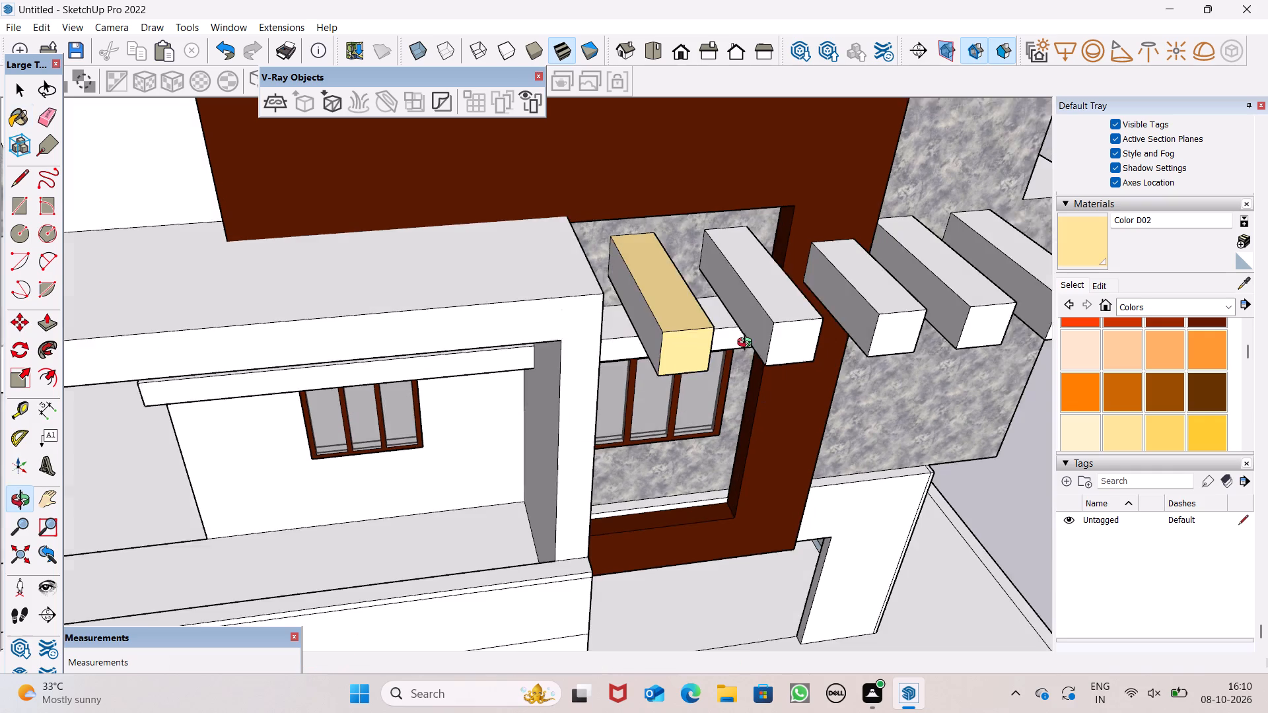
middle_click_drag(748, 344, 749, 332)
left_click_drag(660, 320, 677, 322)
Paint the top, front and balcony-facing side faces of the second and third beams with Color D02.
left_click_drag(746, 308, 749, 308)
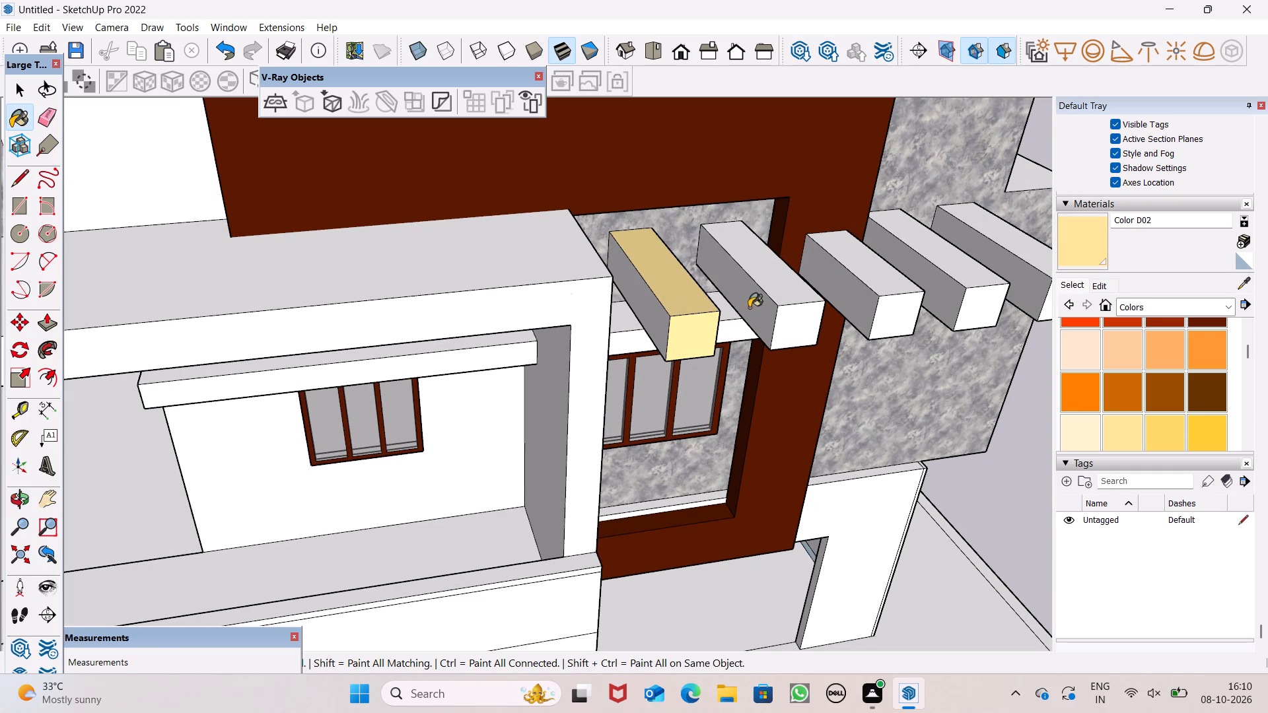
left_click_drag(749, 308, 757, 308)
left_click(800, 293)
left_click(791, 323)
left_click(656, 318)
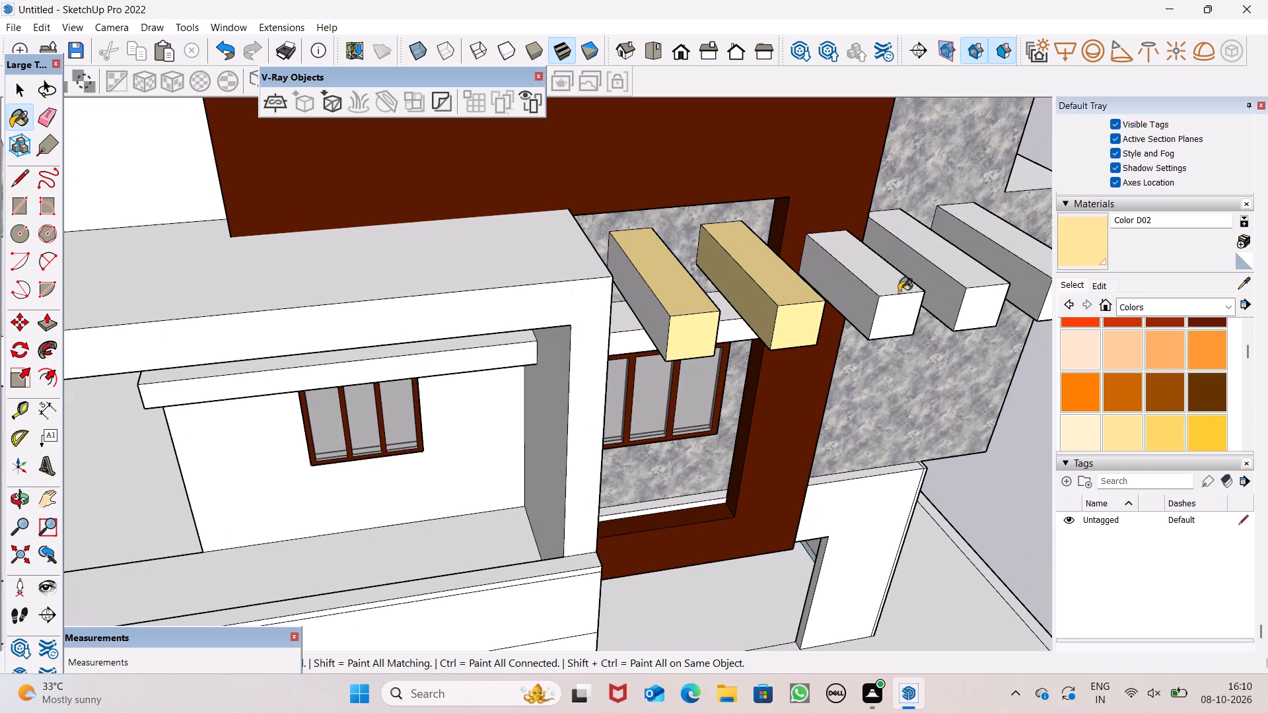
left_click(886, 287)
left_click(890, 316)
left_click(859, 305)
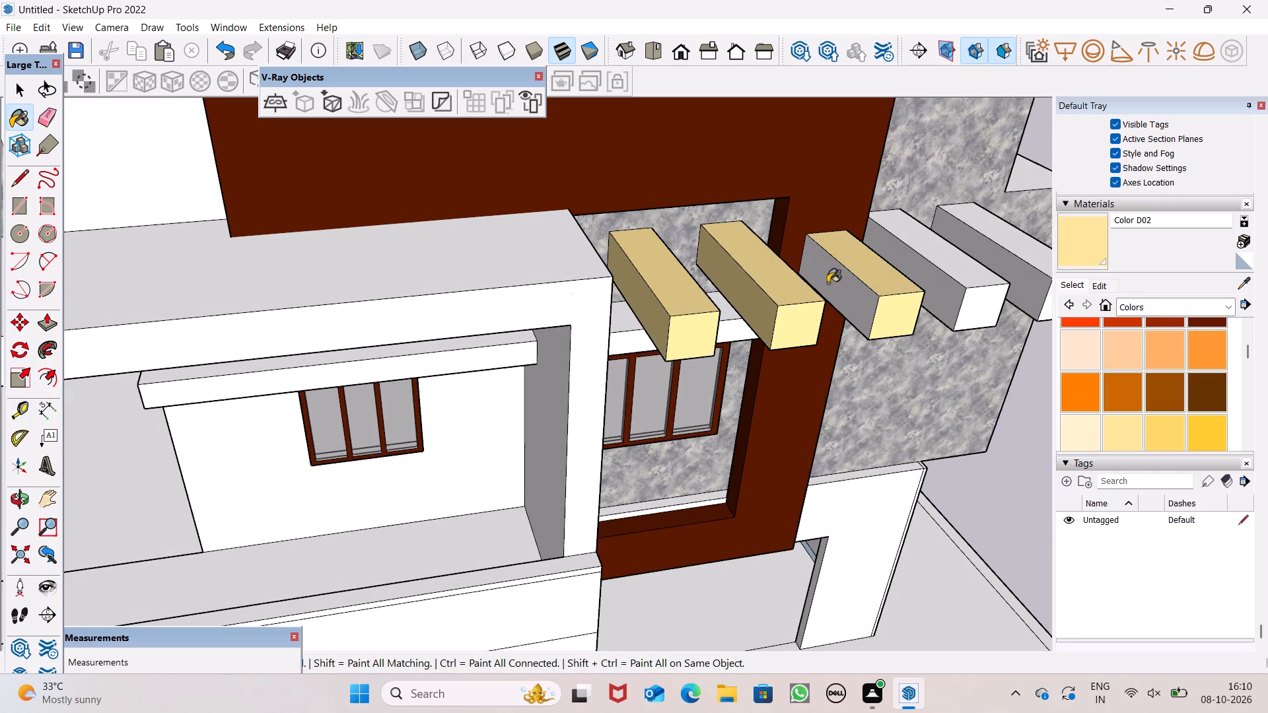
Paint the opposite side faces of the first three beams with Color D02.
middle_click_drag(828, 283, 723, 208)
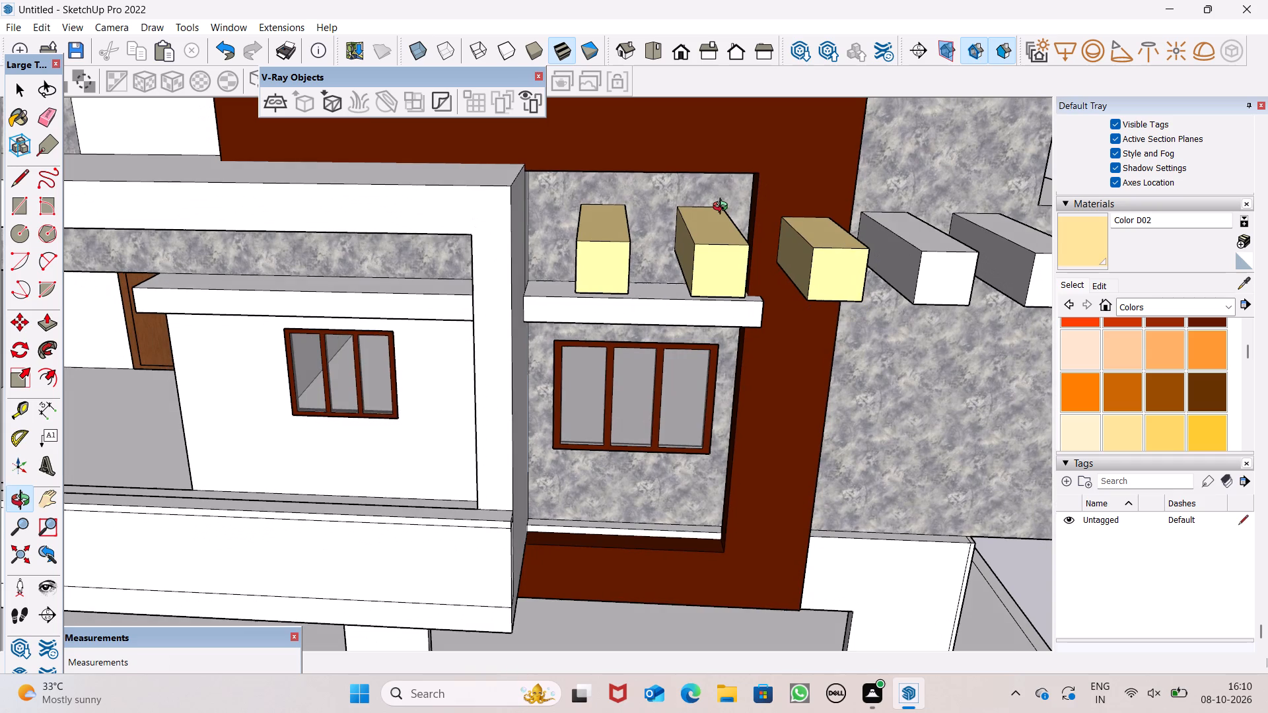
middle_click_drag(723, 208, 587, 168)
left_click(621, 225)
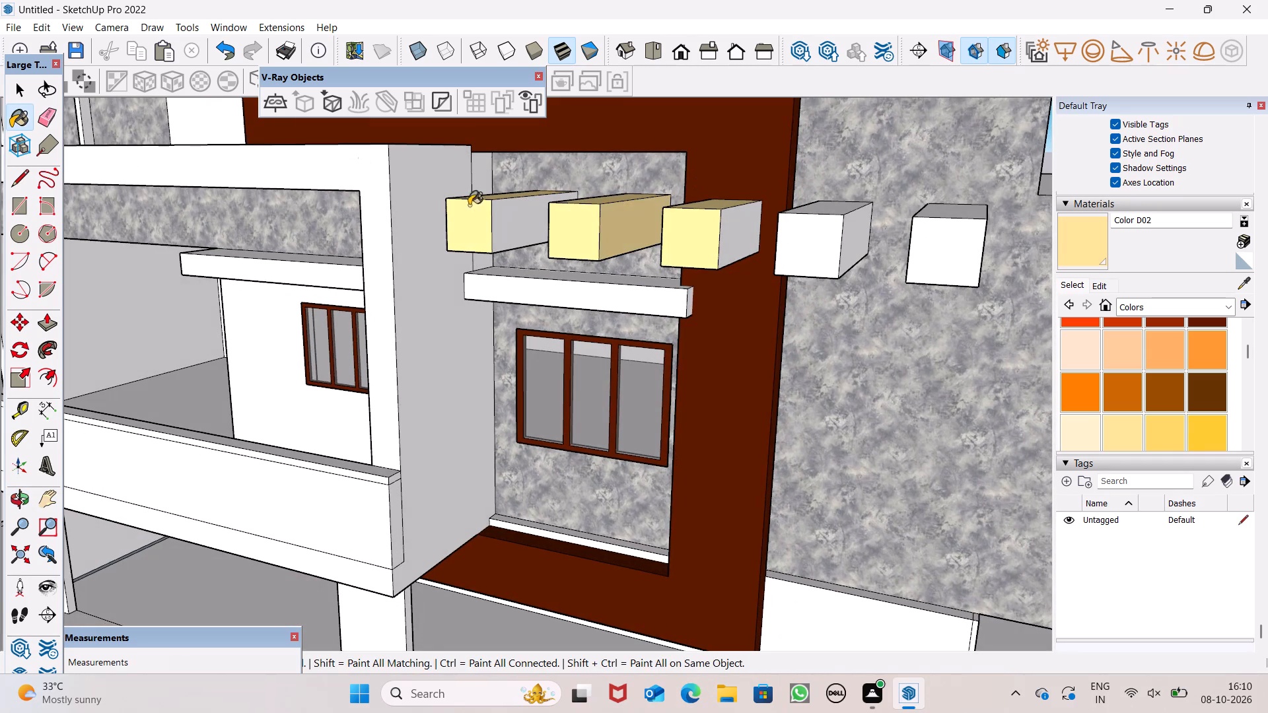
left_click(522, 216)
left_click(736, 242)
Paint the top and front faces of the fourth and fifth beams with Color D02, undoing the stray fill on the stone walls.
left_click(826, 211)
left_click(816, 234)
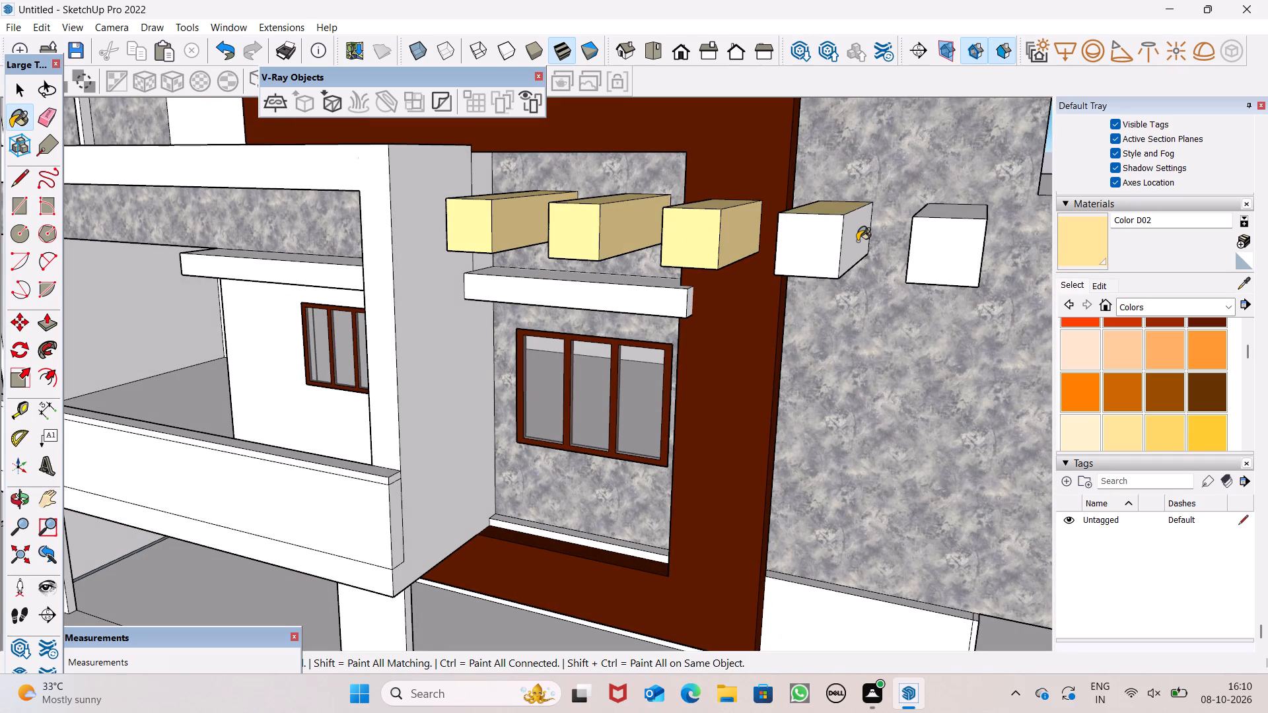
left_click(857, 241)
left_click(920, 235)
left_click(947, 215)
left_click_drag(958, 243, 1195, 336)
left_click_drag(781, 253, 911, 290)
scroll(814, 244, "down", 1)
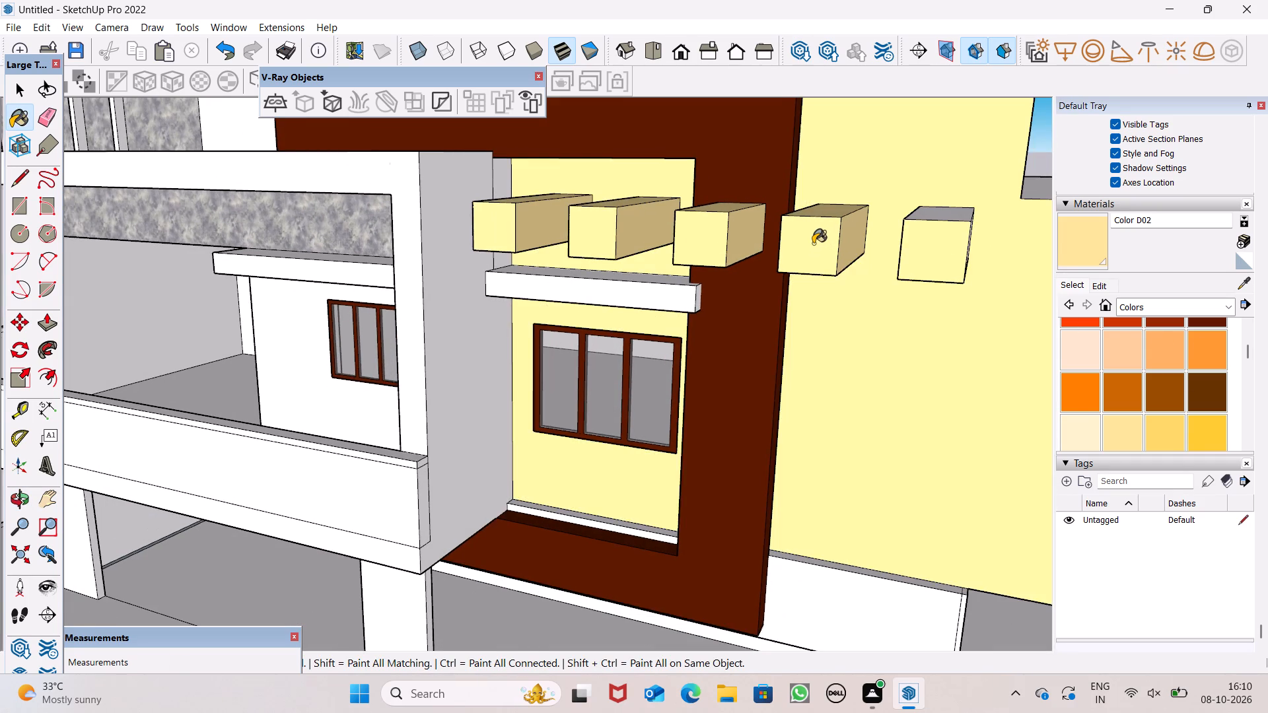
scroll(812, 249, "down", 3)
key("ctrl+z")
Paint the remaining side faces of the two outermost beams with Color D02.
middle_click_drag(807, 243, 998, 316)
scroll(983, 246, "up", 4)
left_click_drag(948, 228, 941, 228)
left_click(901, 247)
left_click(803, 256)
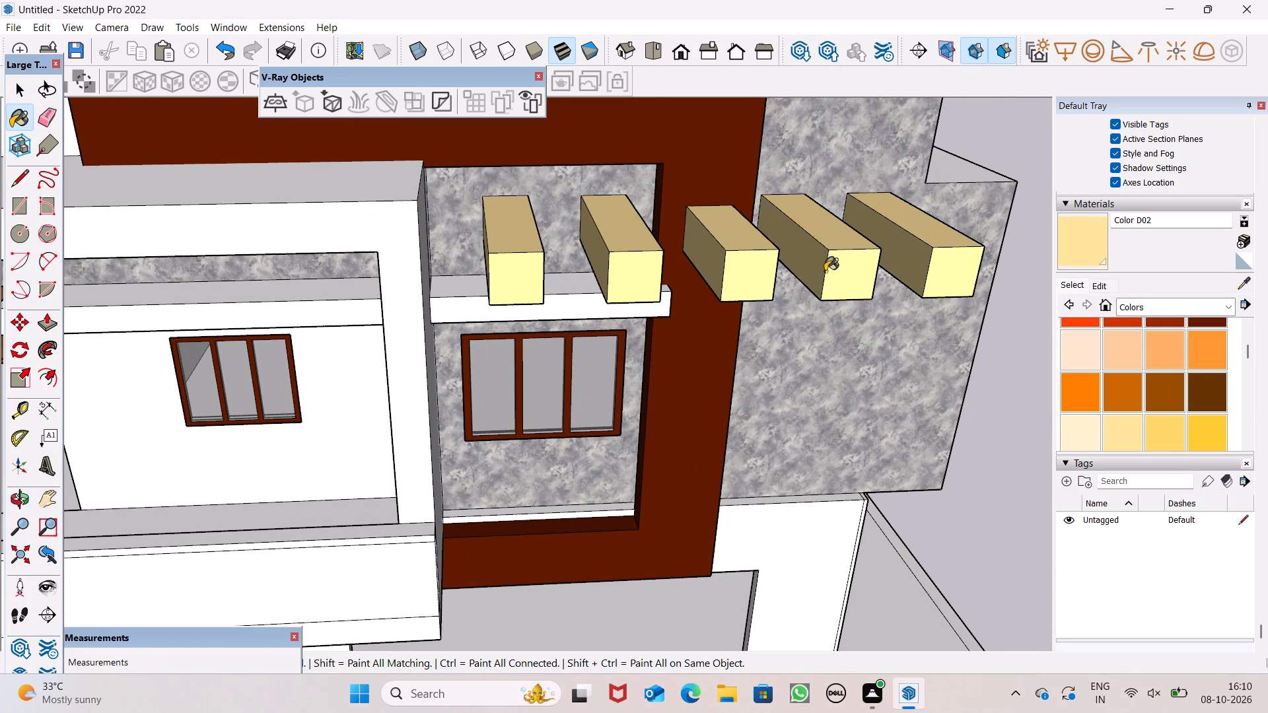
scroll(826, 273, "down", 5)
middle_click_drag(859, 299, 529, 182)
left_click(579, 153)
Paint the undersides of all five projecting beams with Color D02.
middle_click_drag(585, 164, 615, 102)
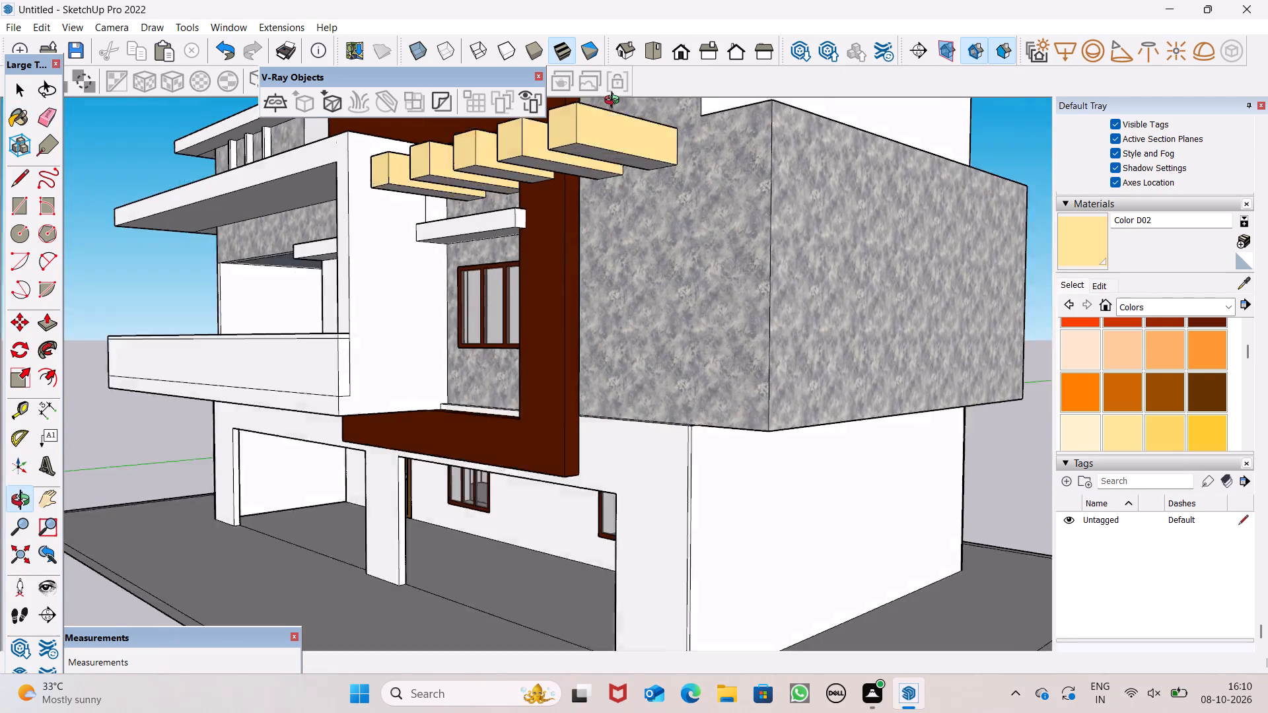
middle_click_drag(615, 102, 666, 59)
middle_click(451, 179)
scroll(451, 179, "up", 4)
left_click(435, 180)
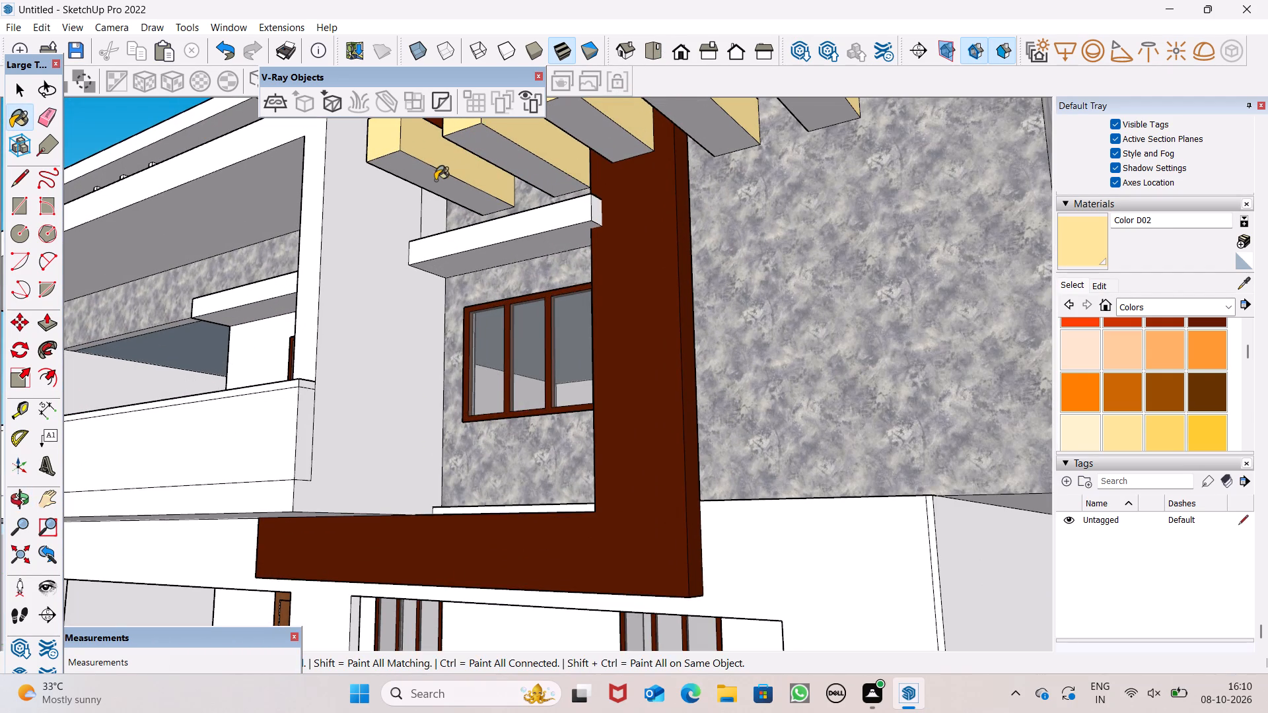
left_click(501, 166)
left_click(583, 139)
left_click(718, 133)
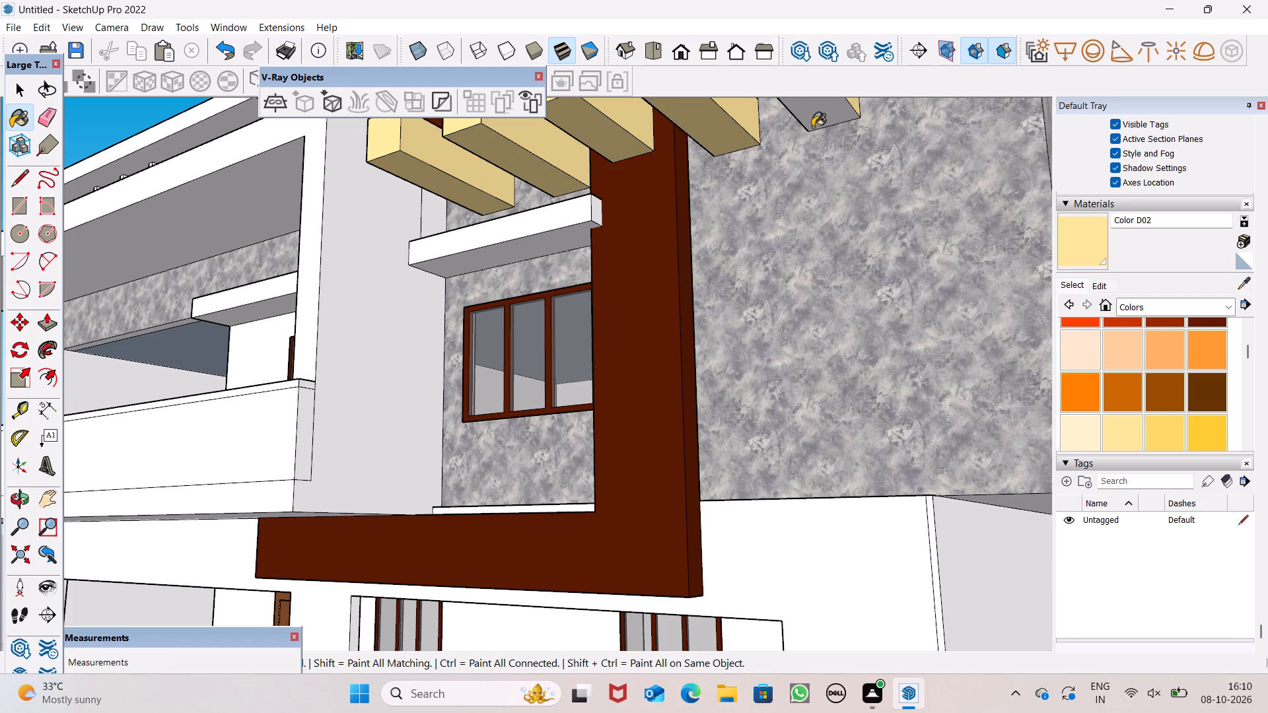
left_click(812, 125)
Paint the top face of the stone-clad projecting block with Carrera Marble from the Stone collection.
scroll(756, 199, "down", 8)
middle_click_drag(748, 277, 813, 477)
scroll(691, 322, "down", 1)
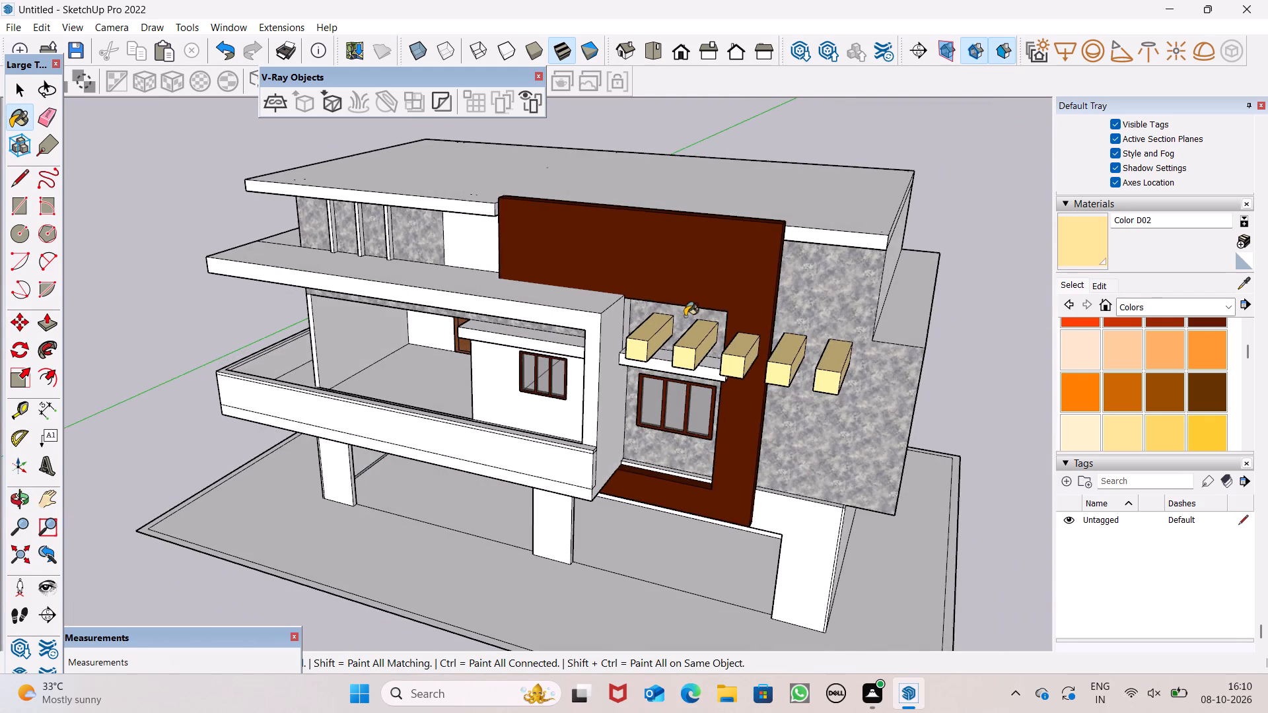
scroll(682, 320, "down", 4)
middle_click_drag(760, 363, 378, 0)
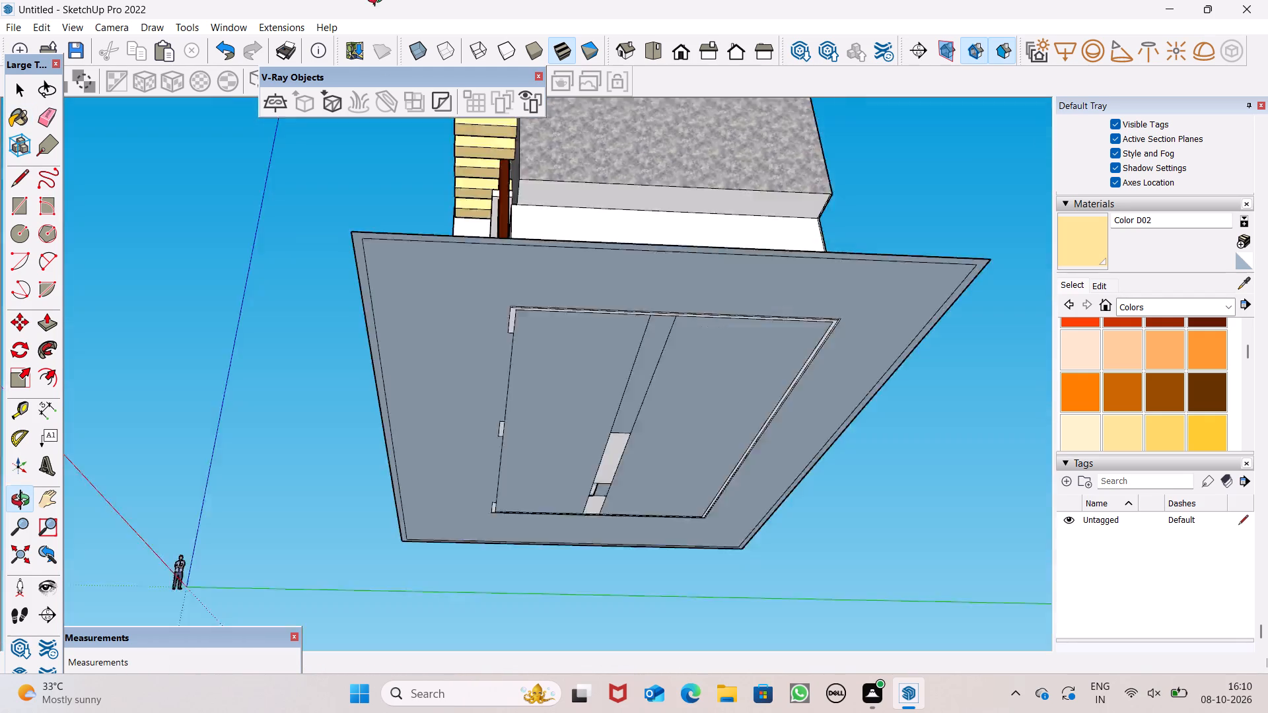
middle_click_drag(378, 0, 773, 458)
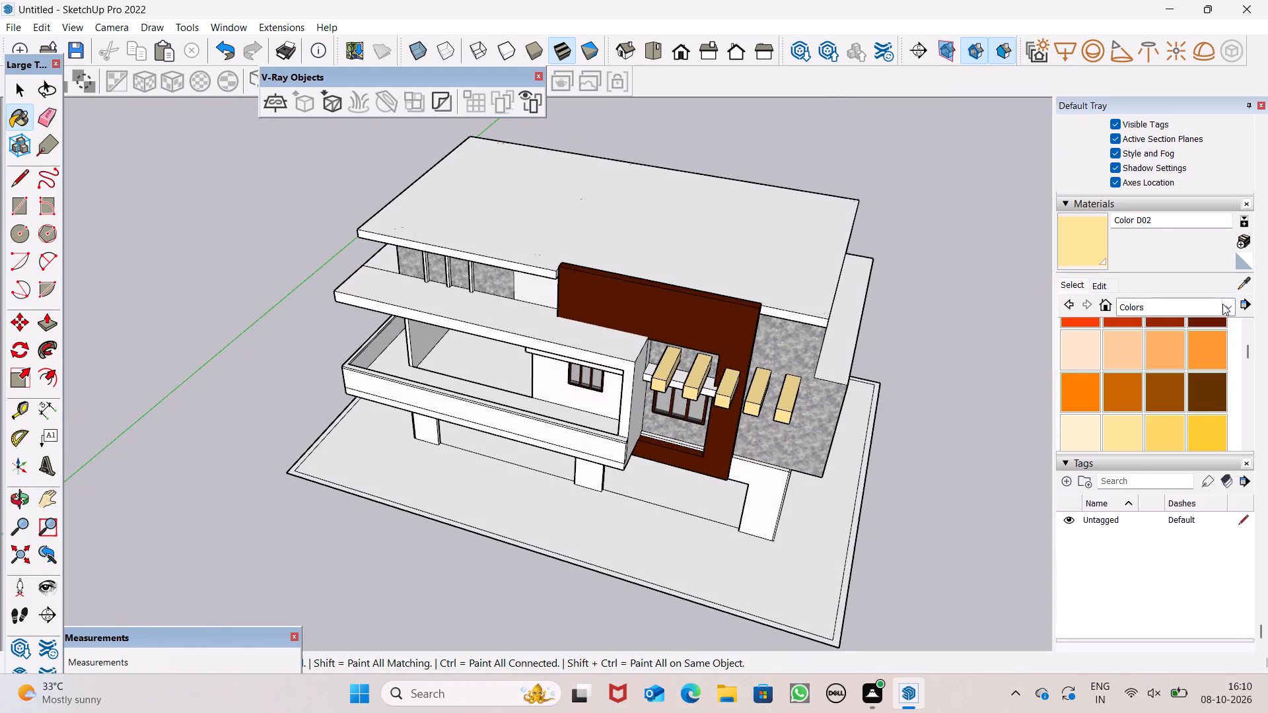
left_click(1220, 304)
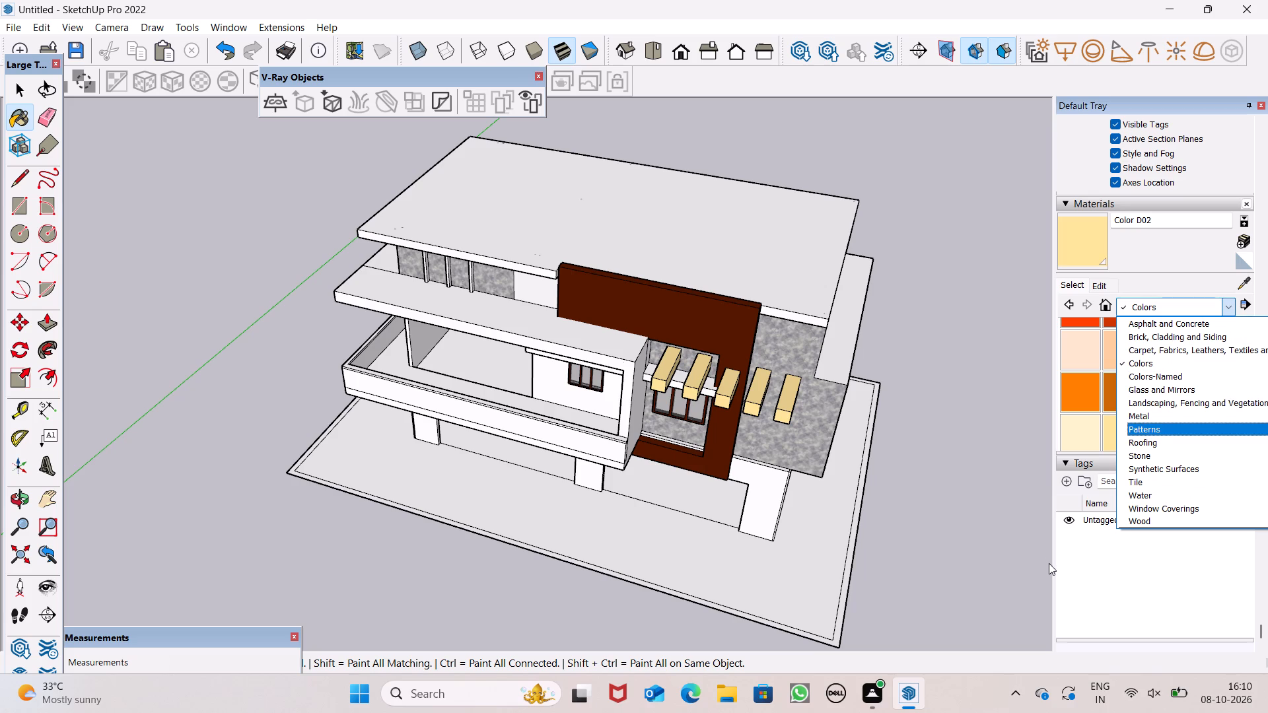
left_click(1197, 458)
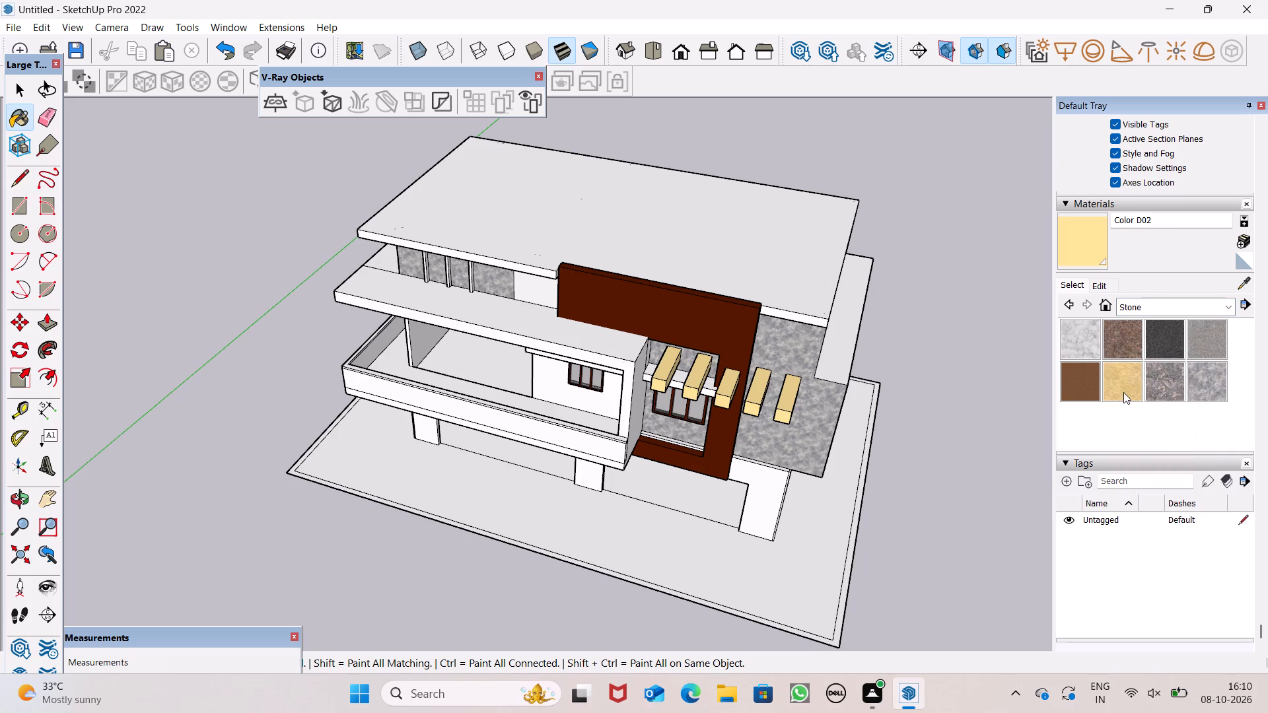
left_click(1067, 335)
scroll(835, 359, "up", 6)
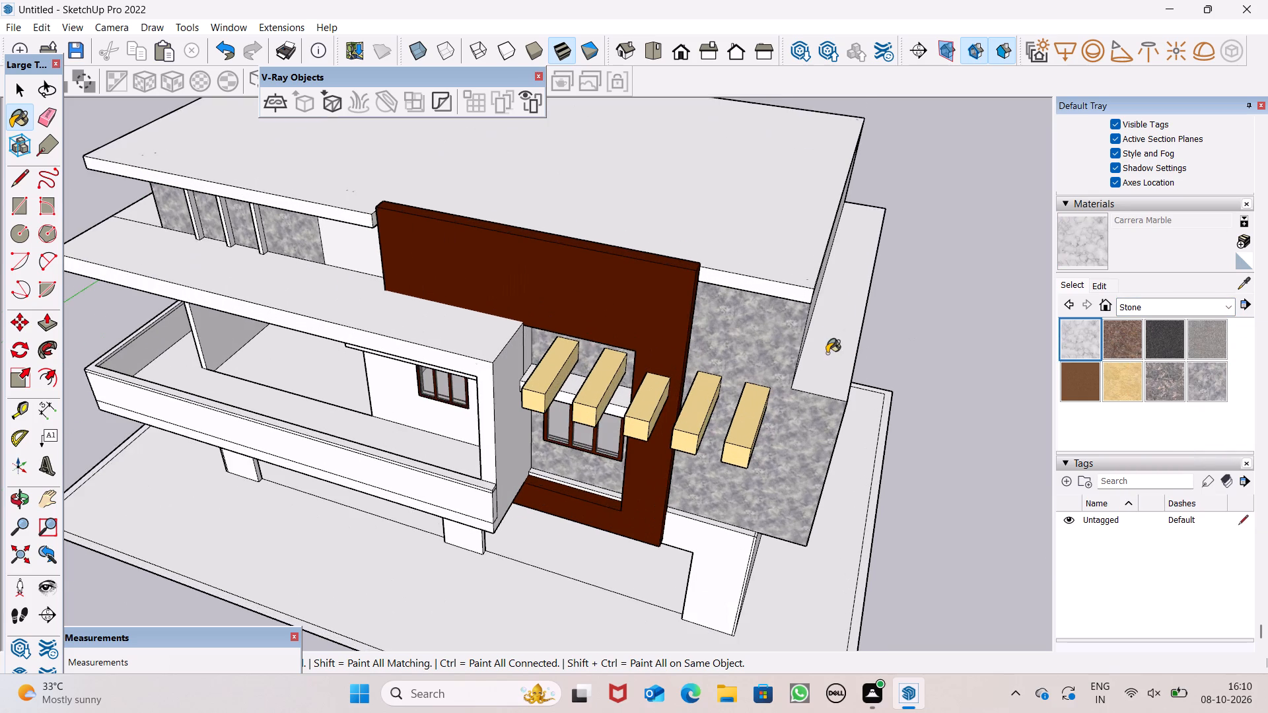
left_click(827, 353)
Repaint the top face of the projecting block with Stone Vein Gray from the Stone collection.
scroll(871, 409, "up", 1)
middle_click_drag(870, 409, 498, 405)
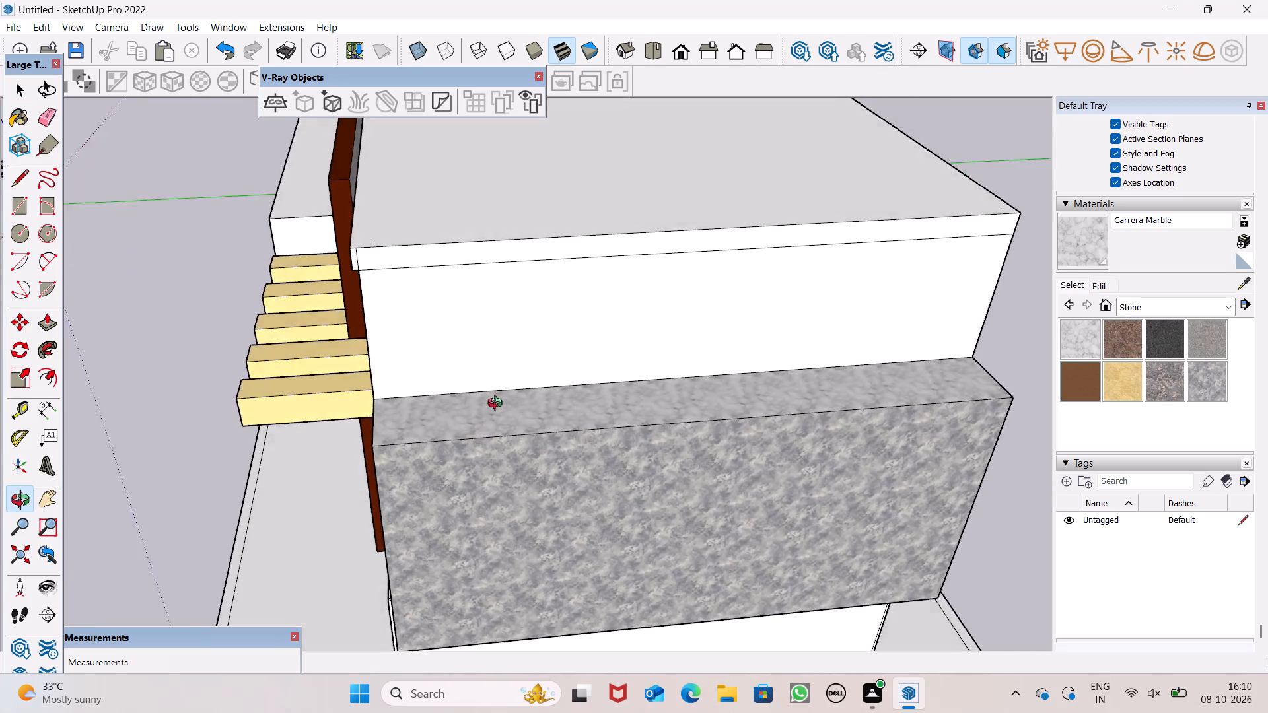
middle_click_drag(498, 405, 562, 454)
left_click(1205, 389)
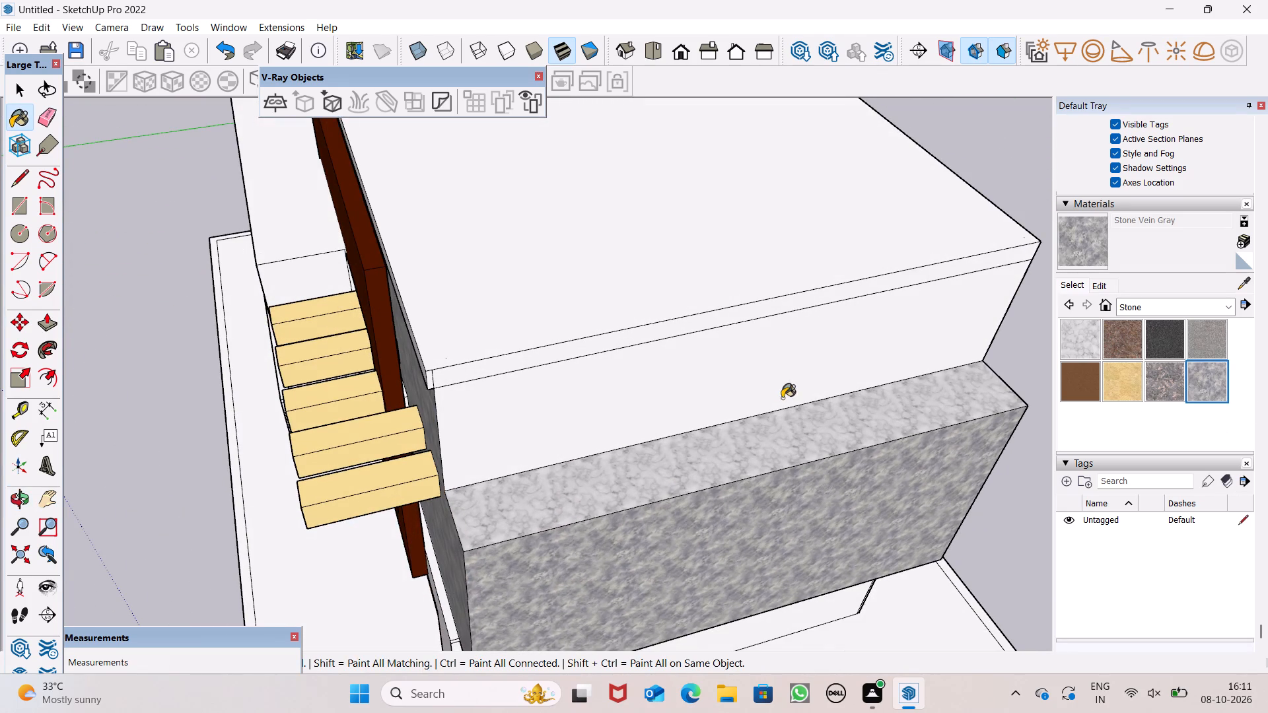
left_click(766, 432)
Paint the underside of the projecting block with Stone Vein Gray.
middle_click_drag(784, 448, 933, 269)
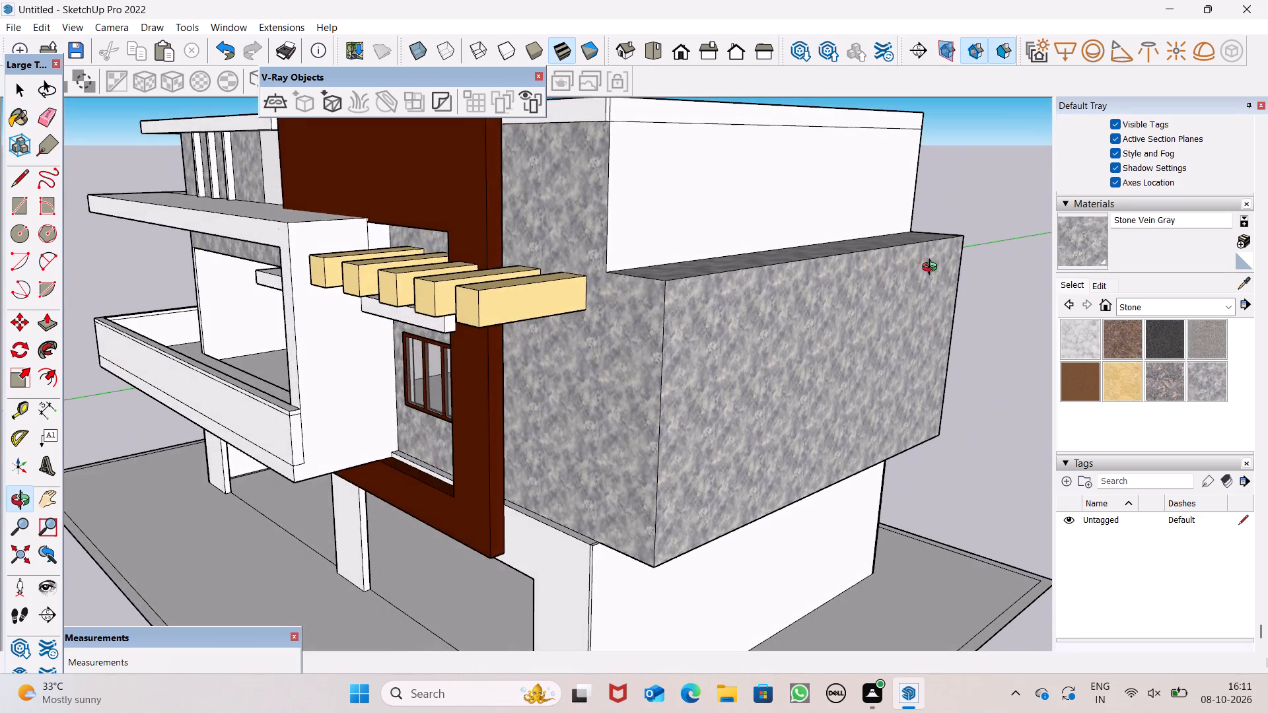
middle_click_drag(933, 269, 952, 199)
scroll(950, 199, "up", 1)
middle_click_drag(783, 369, 816, 206)
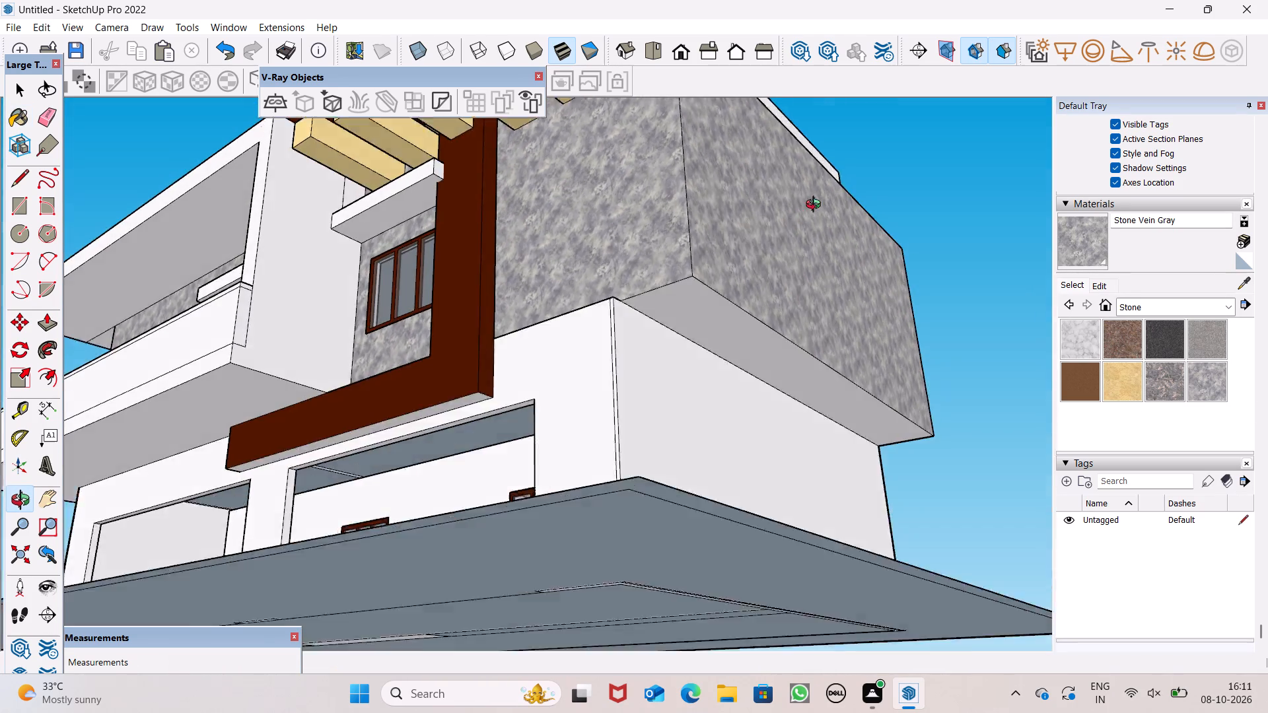
middle_click_drag(816, 206, 820, 183)
left_click(718, 257)
Examine the stone cladding on the projecting block and the front facade from several angles.
scroll(724, 267, "down", 1)
scroll(725, 271, "up", 1)
scroll(728, 273, "down", 1)
middle_click_drag(762, 281, 814, 588)
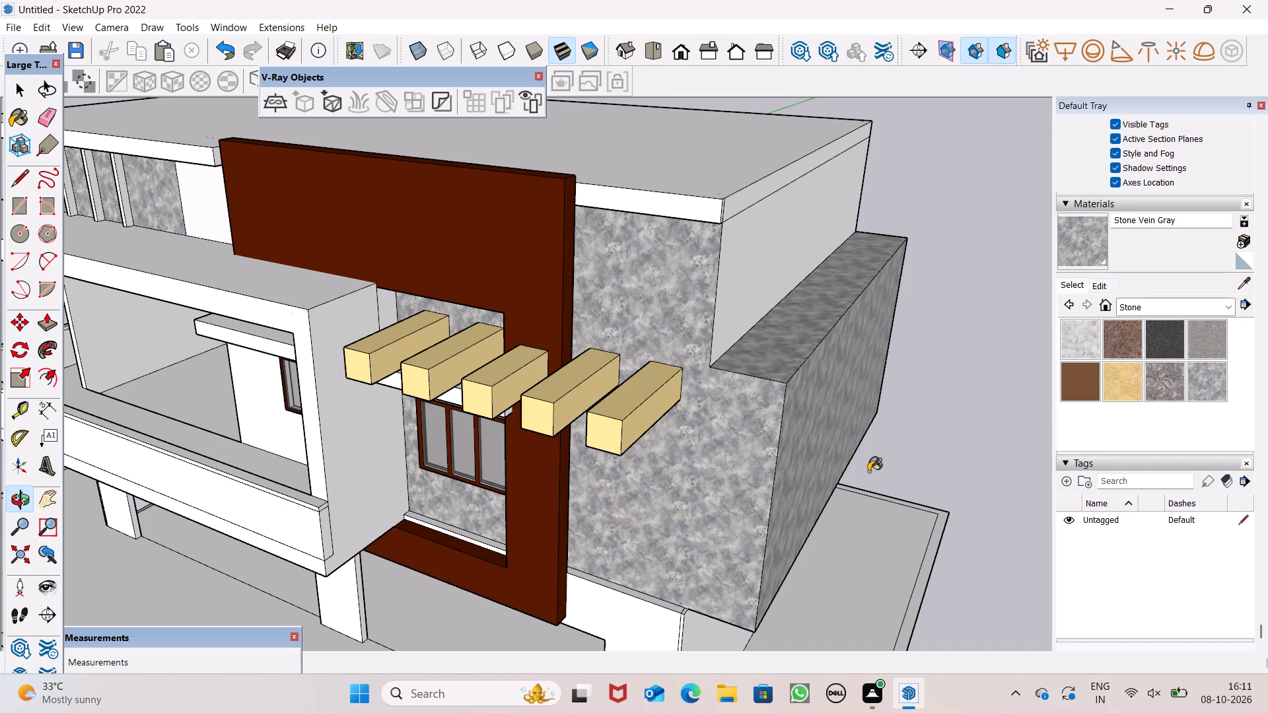
middle_click_drag(835, 355, 997, 278)
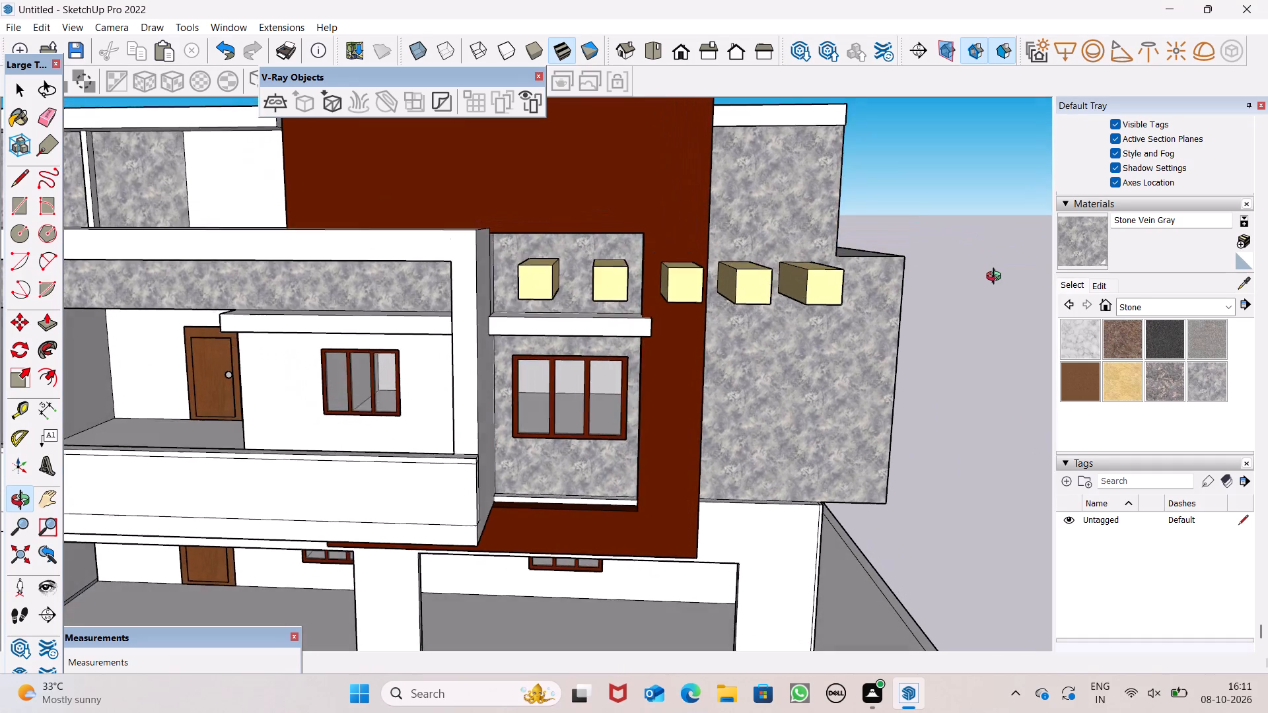
middle_click_drag(997, 278, 1020, 292)
scroll(852, 246, "down", 5)
middle_click_drag(849, 247, 777, 253)
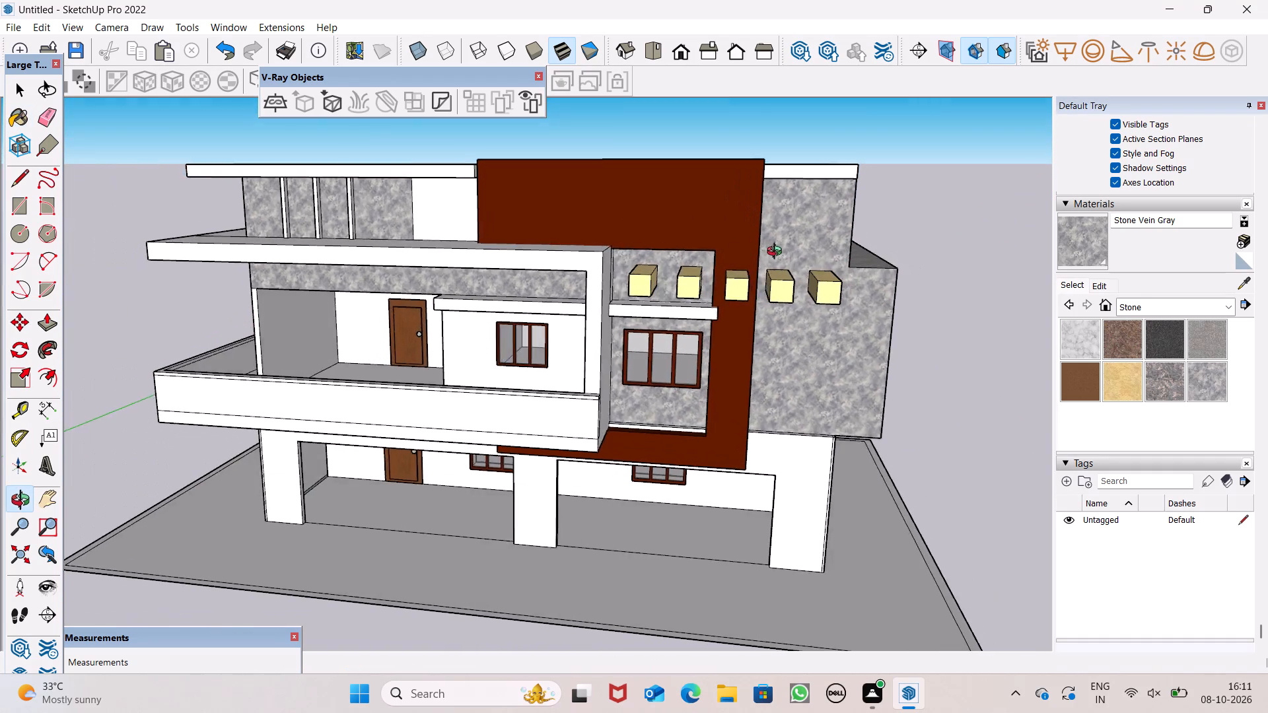
middle_click_drag(777, 253, 475, 250)
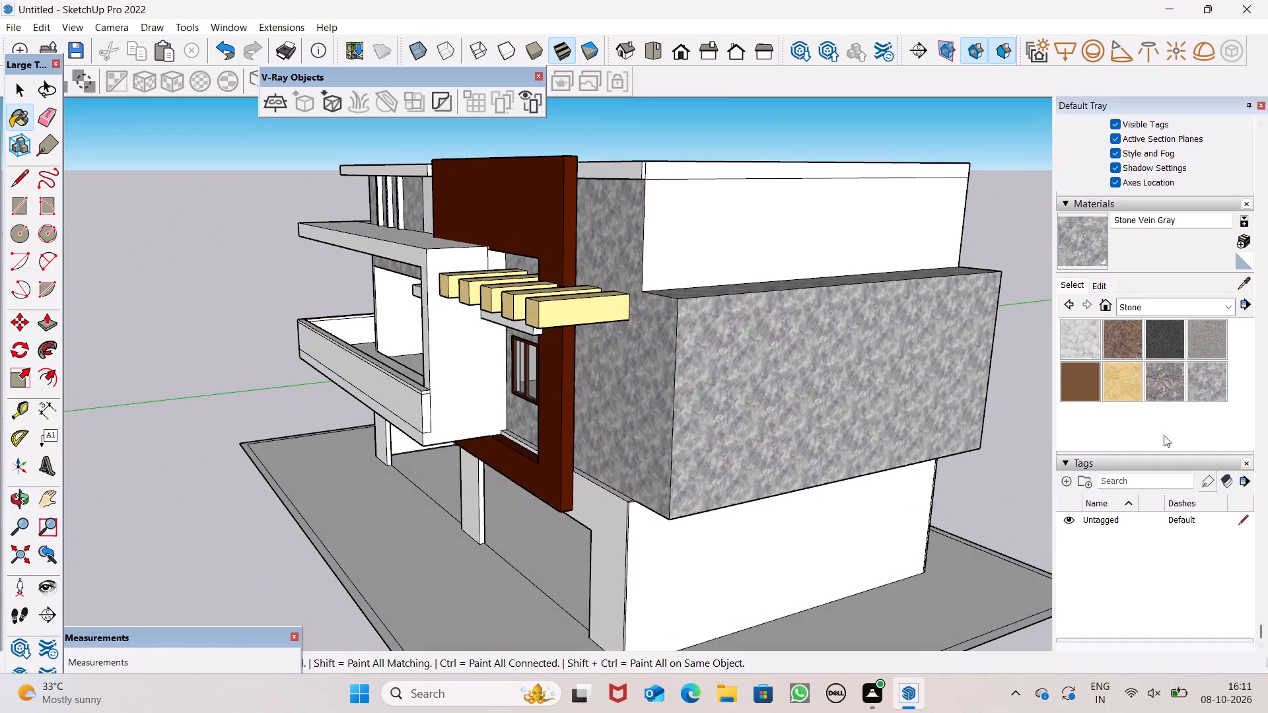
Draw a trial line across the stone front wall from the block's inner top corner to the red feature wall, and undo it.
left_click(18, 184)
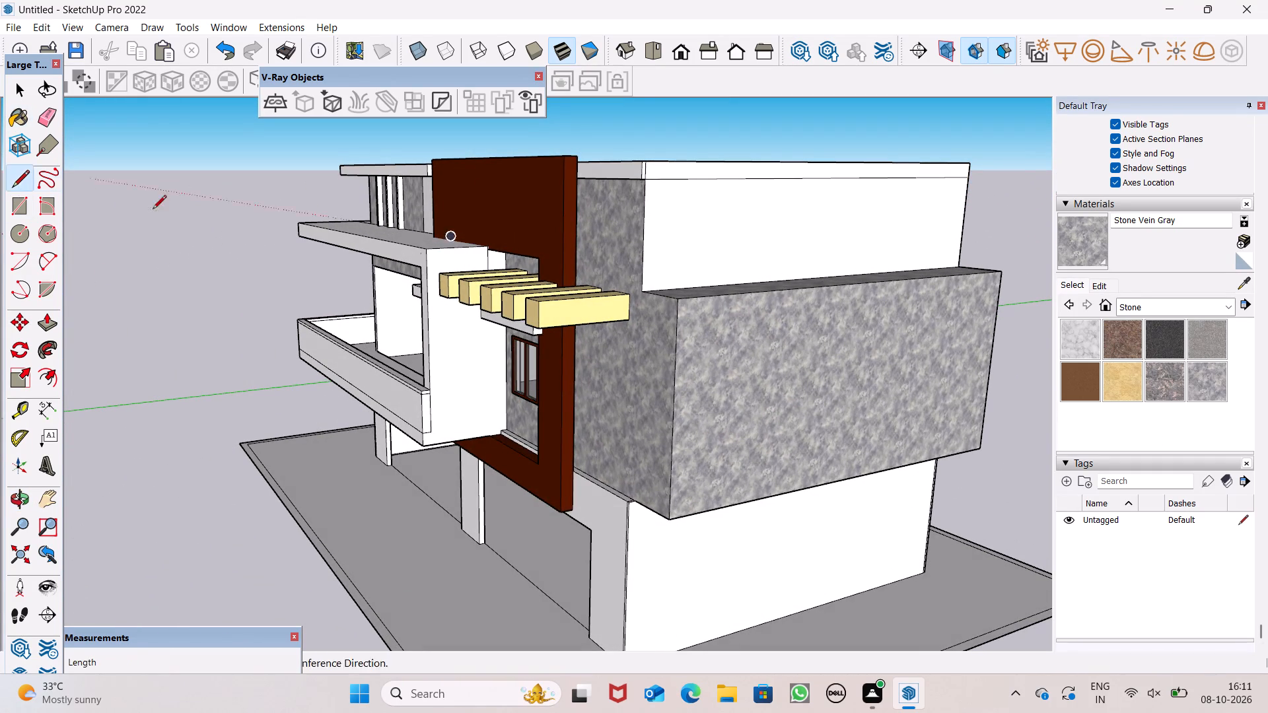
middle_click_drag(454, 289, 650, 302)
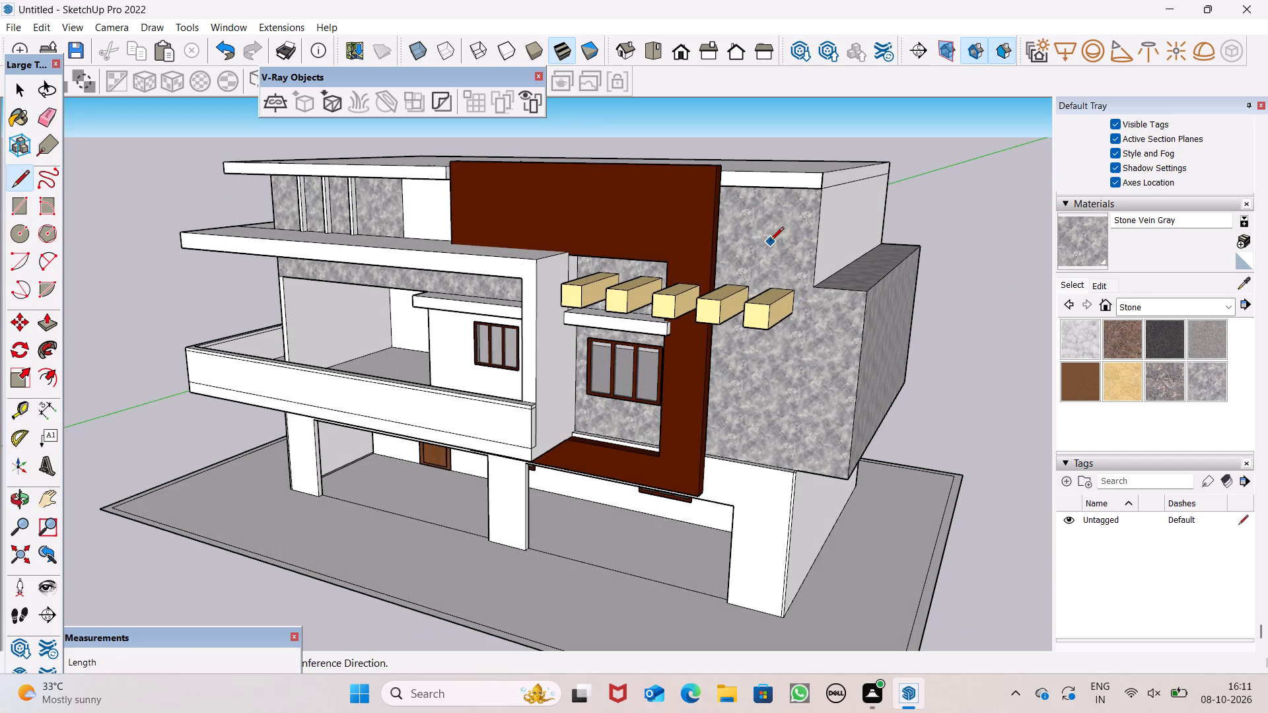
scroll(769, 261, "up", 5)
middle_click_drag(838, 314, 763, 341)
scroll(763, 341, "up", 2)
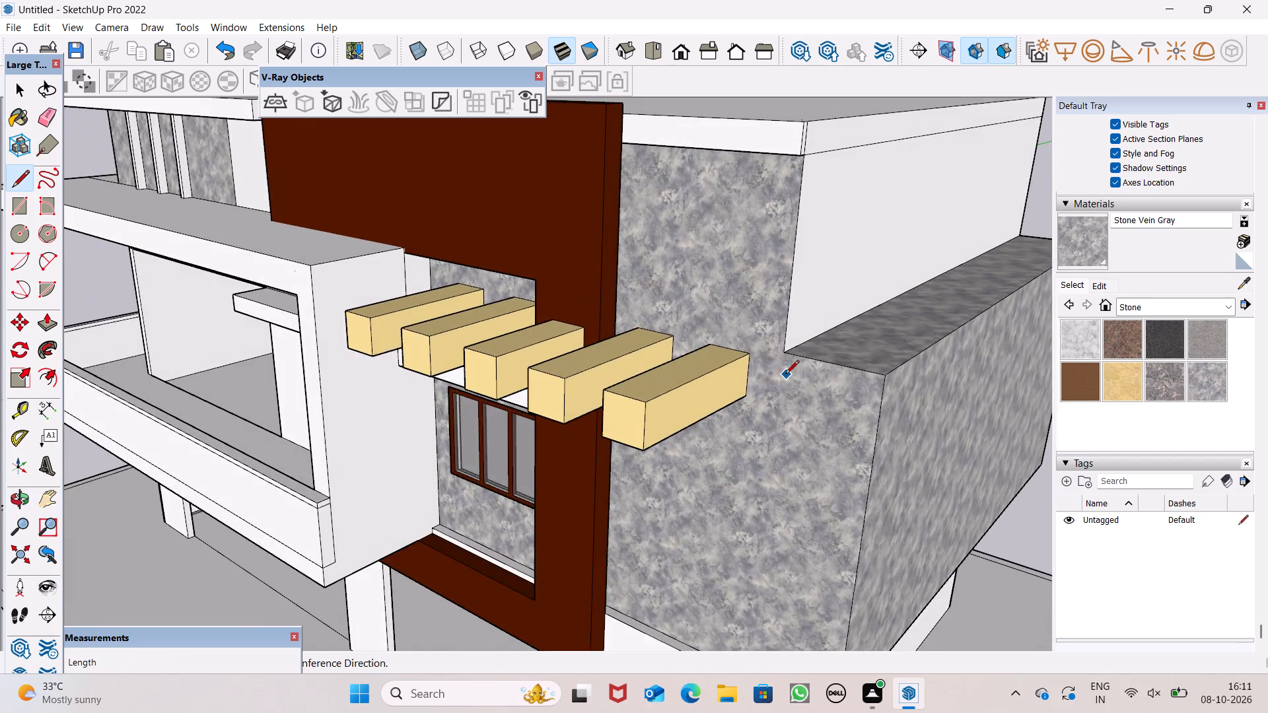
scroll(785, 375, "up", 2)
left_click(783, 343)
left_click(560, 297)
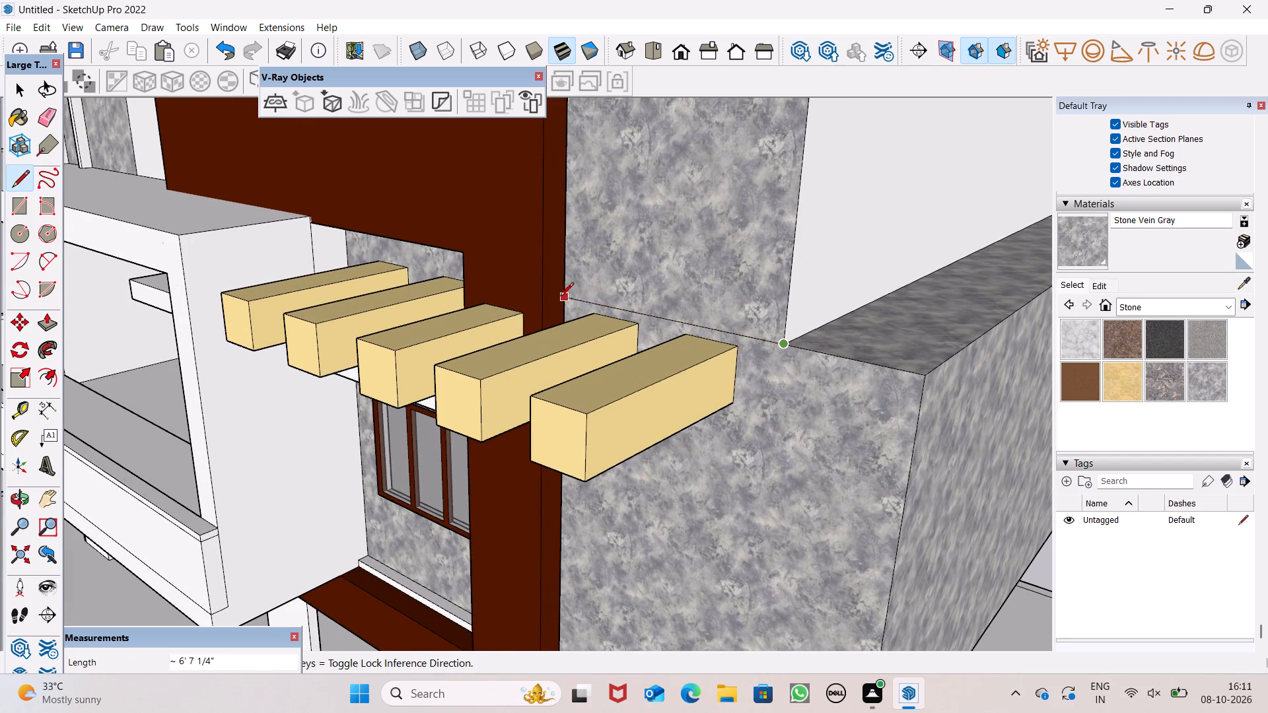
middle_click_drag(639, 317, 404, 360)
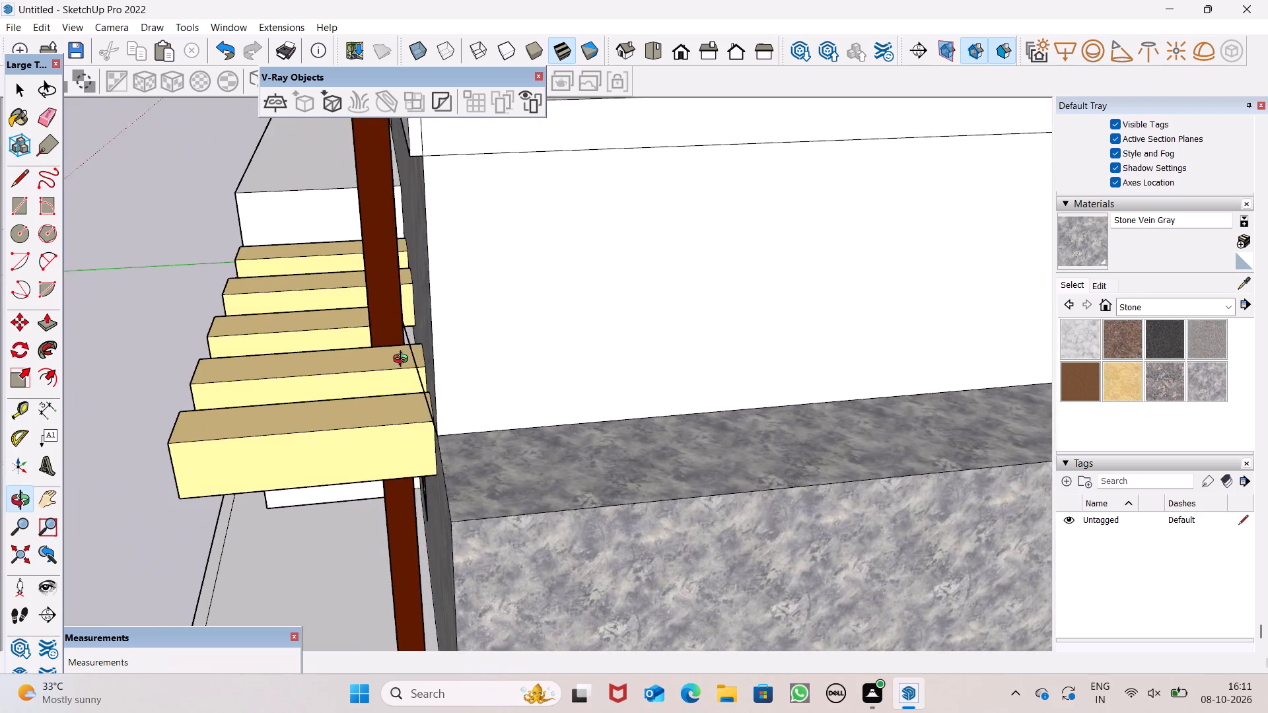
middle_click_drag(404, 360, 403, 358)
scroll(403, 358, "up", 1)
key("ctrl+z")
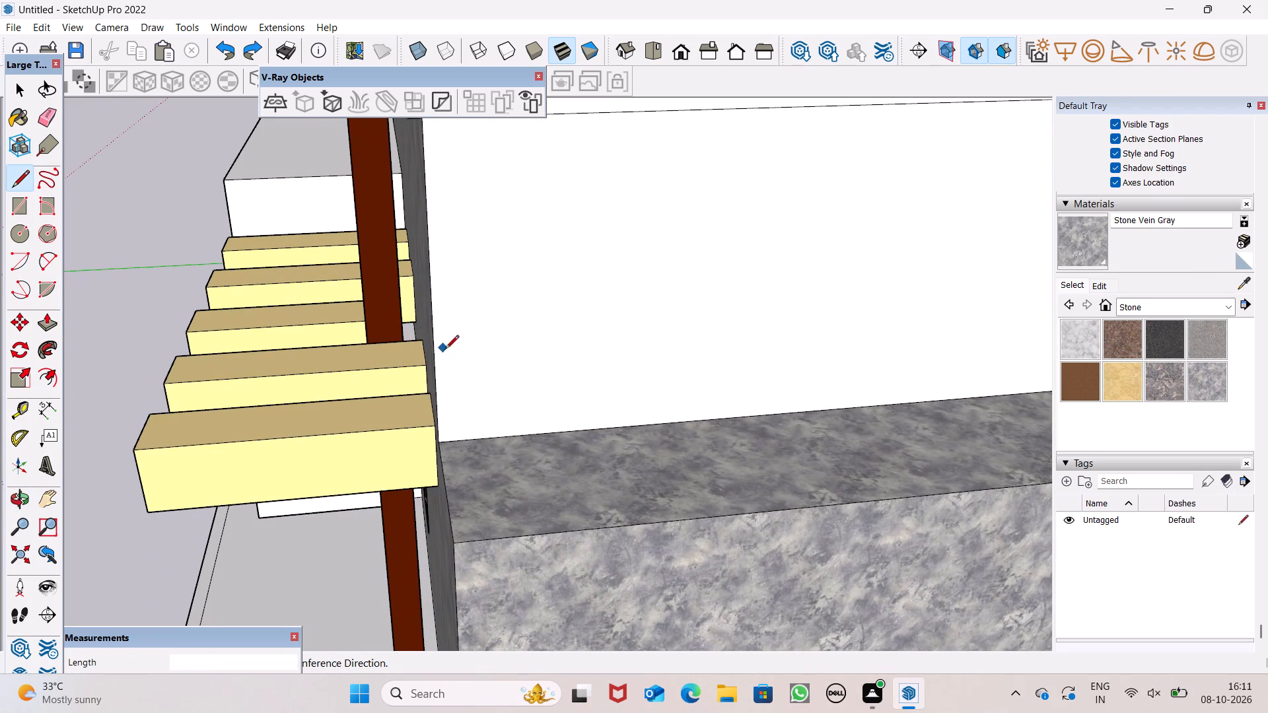
Draw a dividing line about 7' 8" long across the stone front wall from the block's inner top corner to behind the red feature wall.
left_click_drag(442, 441, 432, 414)
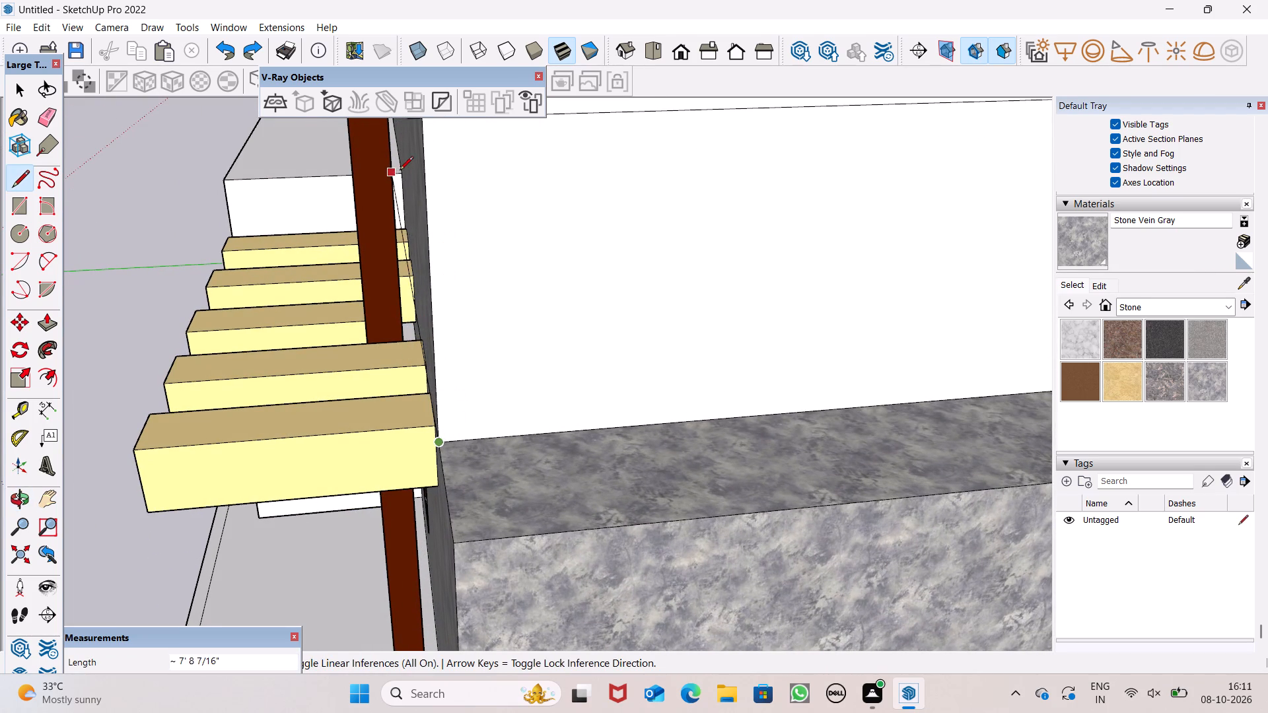
left_click(402, 170)
Paint the front wall section above the dividing line with Color M00 from the Colors collection.
middle_click_drag(455, 251, 639, 228)
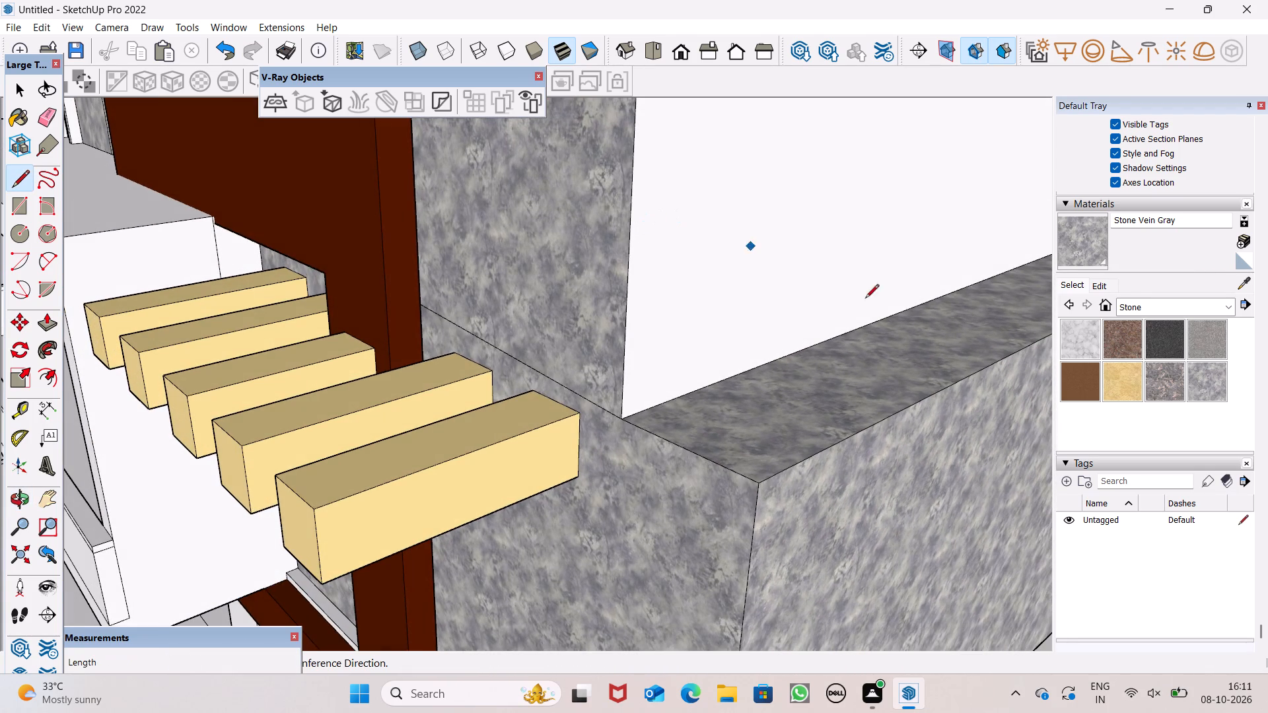
left_click(1226, 312)
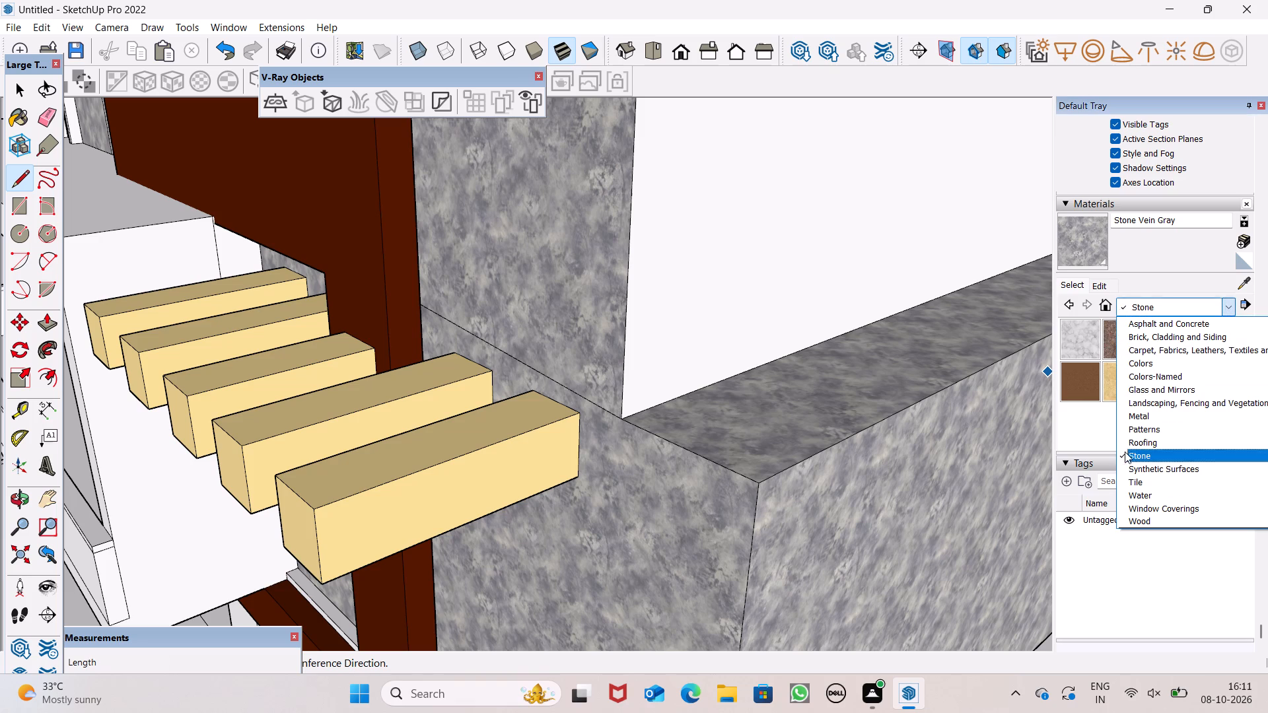
left_click(1162, 364)
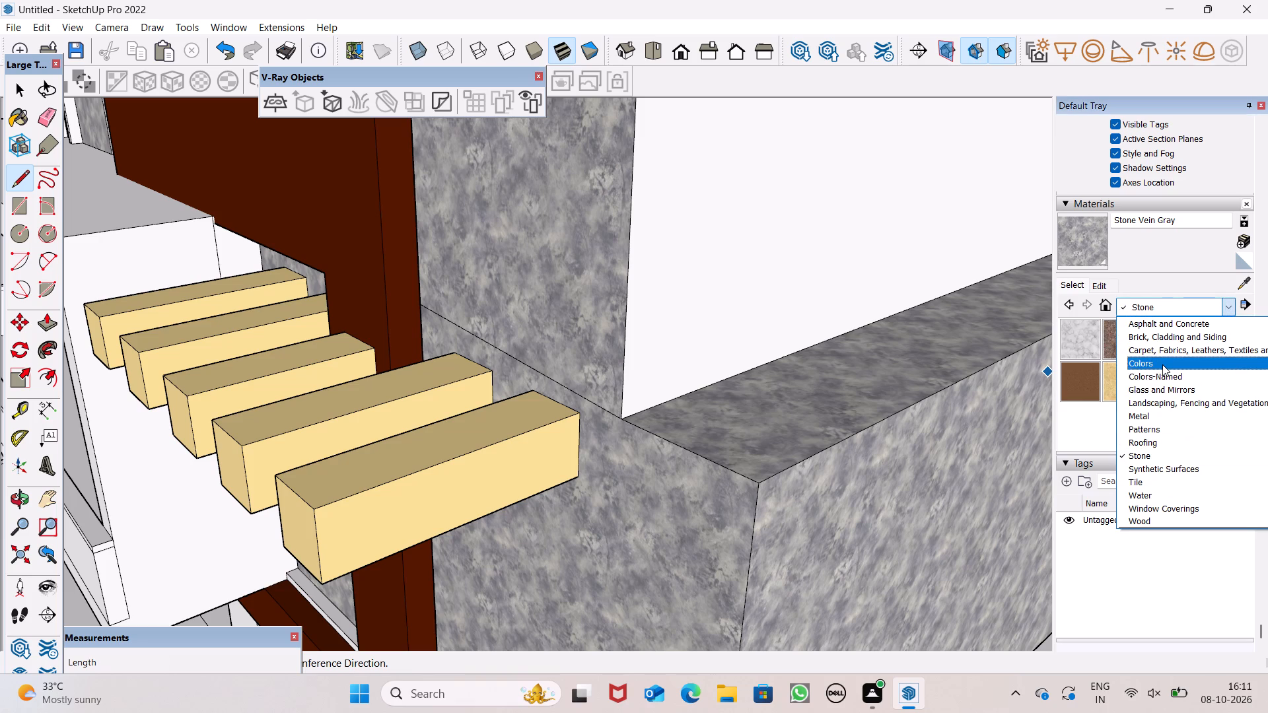
scroll(1158, 365, "down", 11)
scroll(1147, 376, "down", 10)
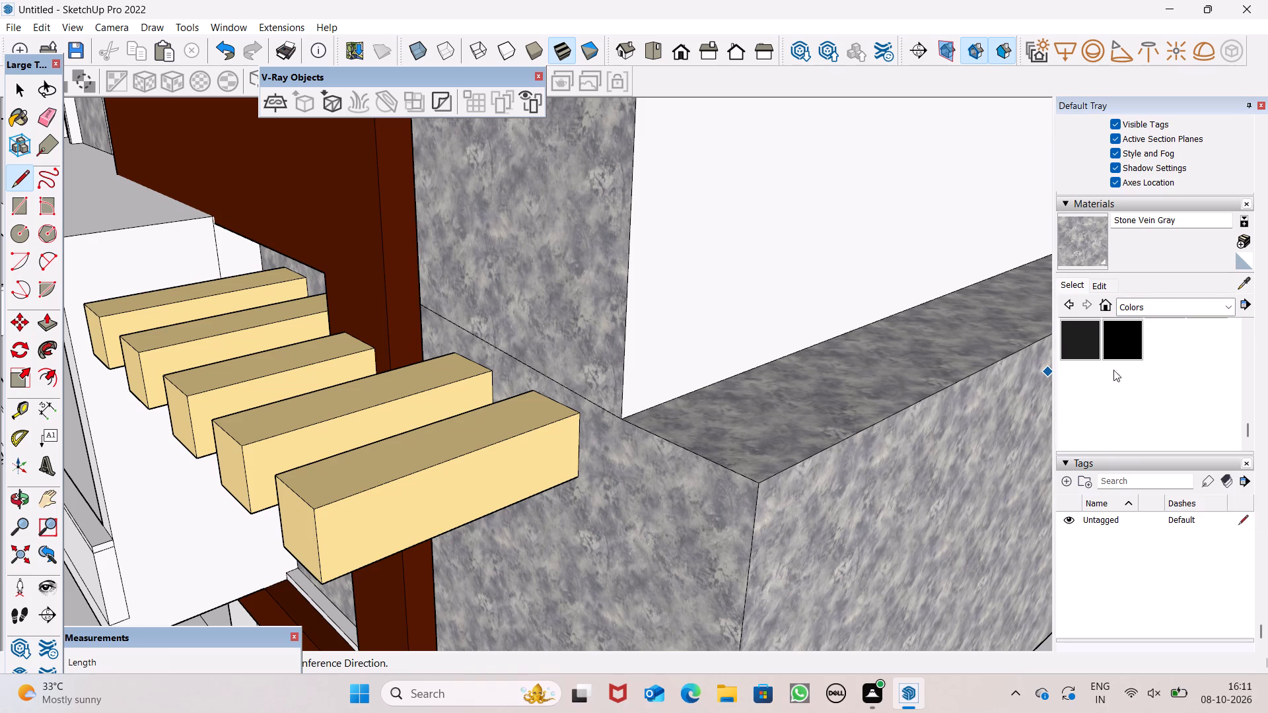
scroll(1092, 366, "up", 2)
left_click(1082, 405)
left_click(504, 158)
Inspect the house from the front, side and above, focusing on the junction of the repainted wall and the stone block.
scroll(639, 345, "down", 3)
scroll(728, 372, "down", 12)
middle_click_drag(689, 322, 1125, 281)
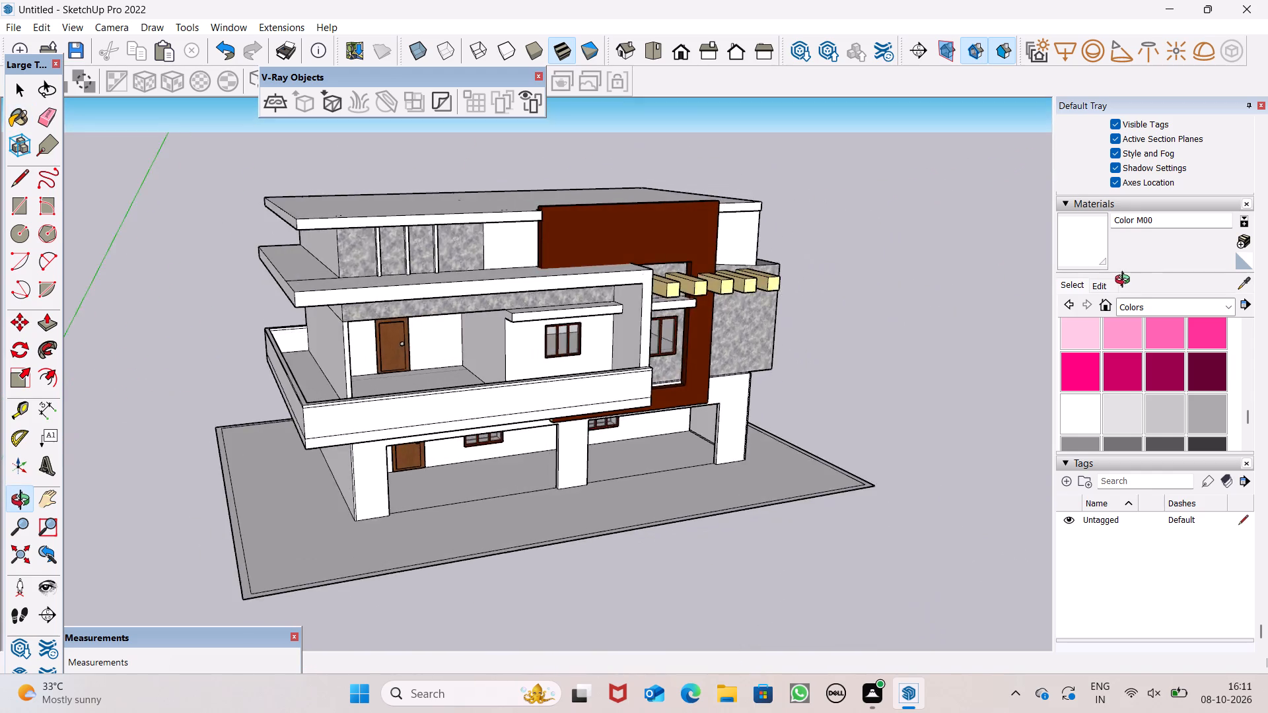
middle_click_drag(1125, 281, 946, 255)
key("space")
middle_click_drag(816, 264, 635, 273)
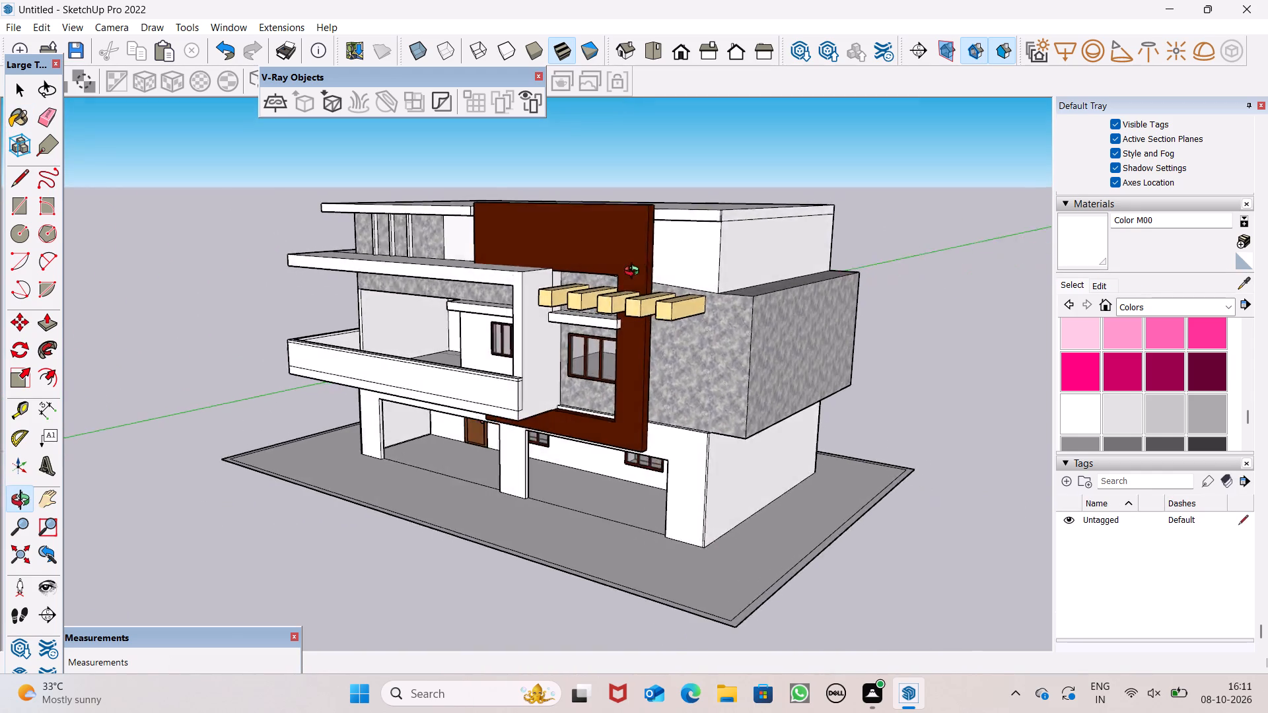
middle_click_drag(635, 273, 664, 257)
scroll(711, 281, "up", 5)
middle_click_drag(729, 293, 530, 440)
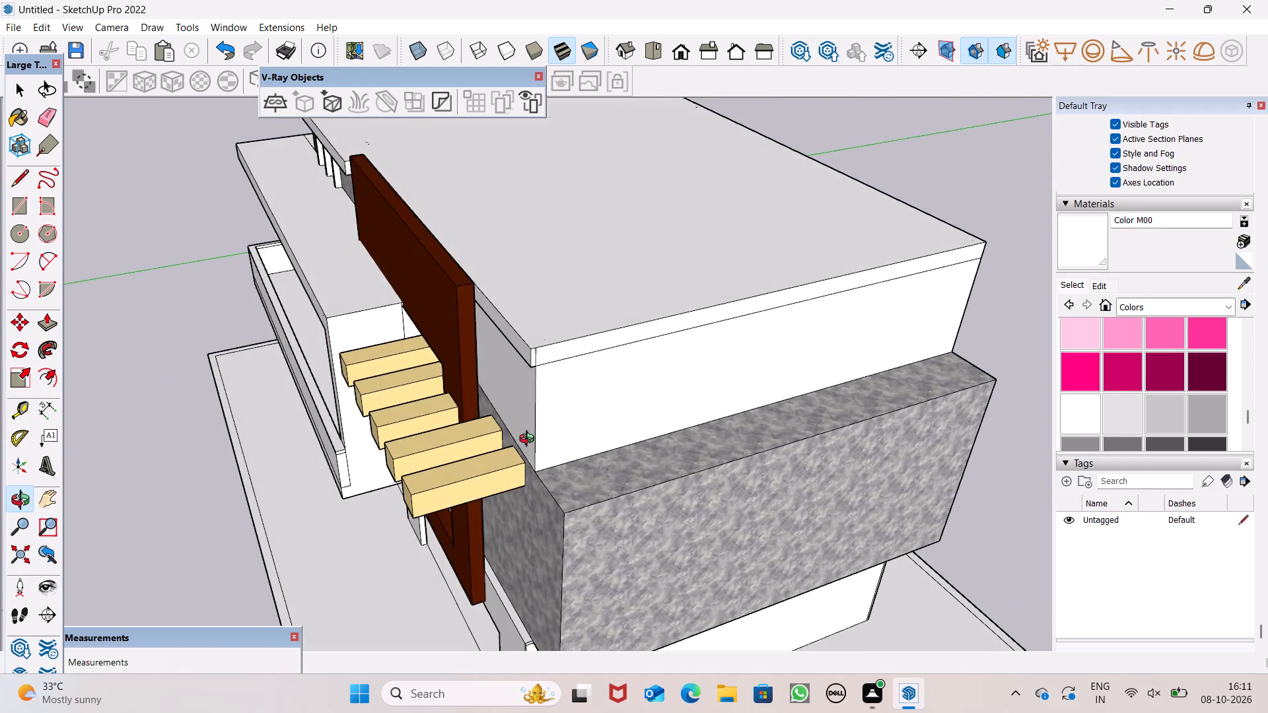
middle_click_drag(530, 440, 868, 248)
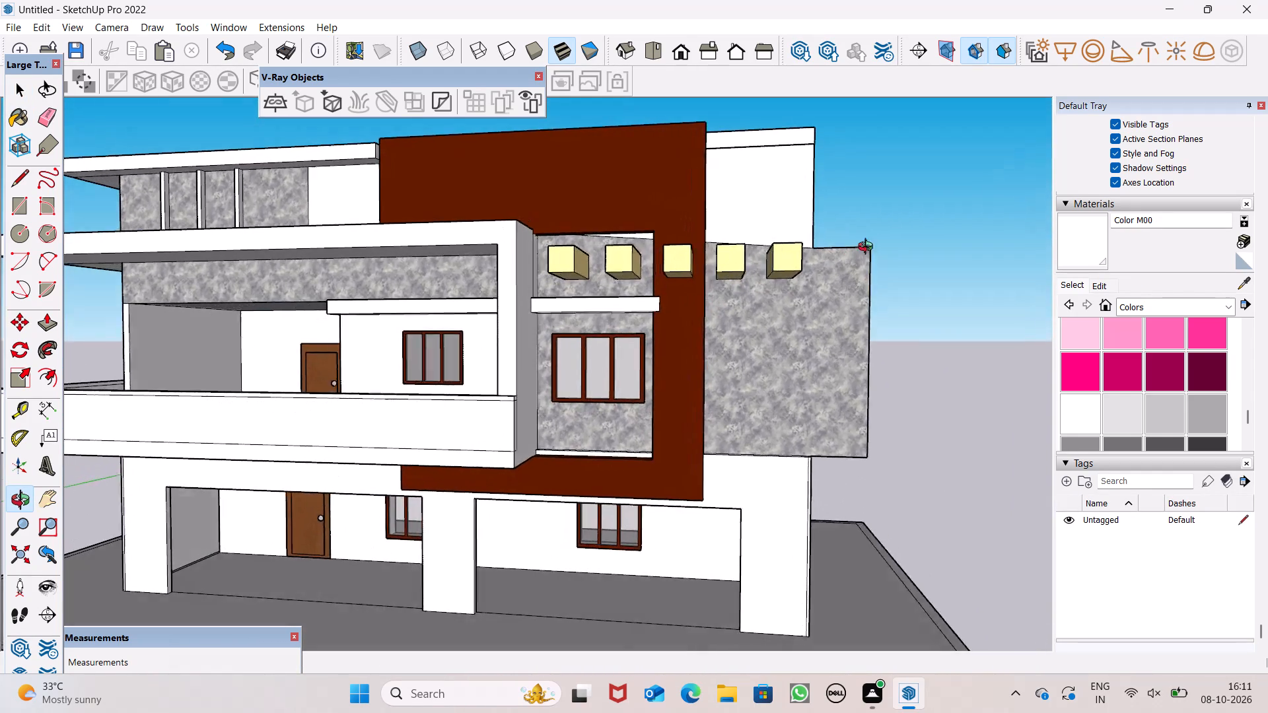
middle_click_drag(868, 248, 863, 373)
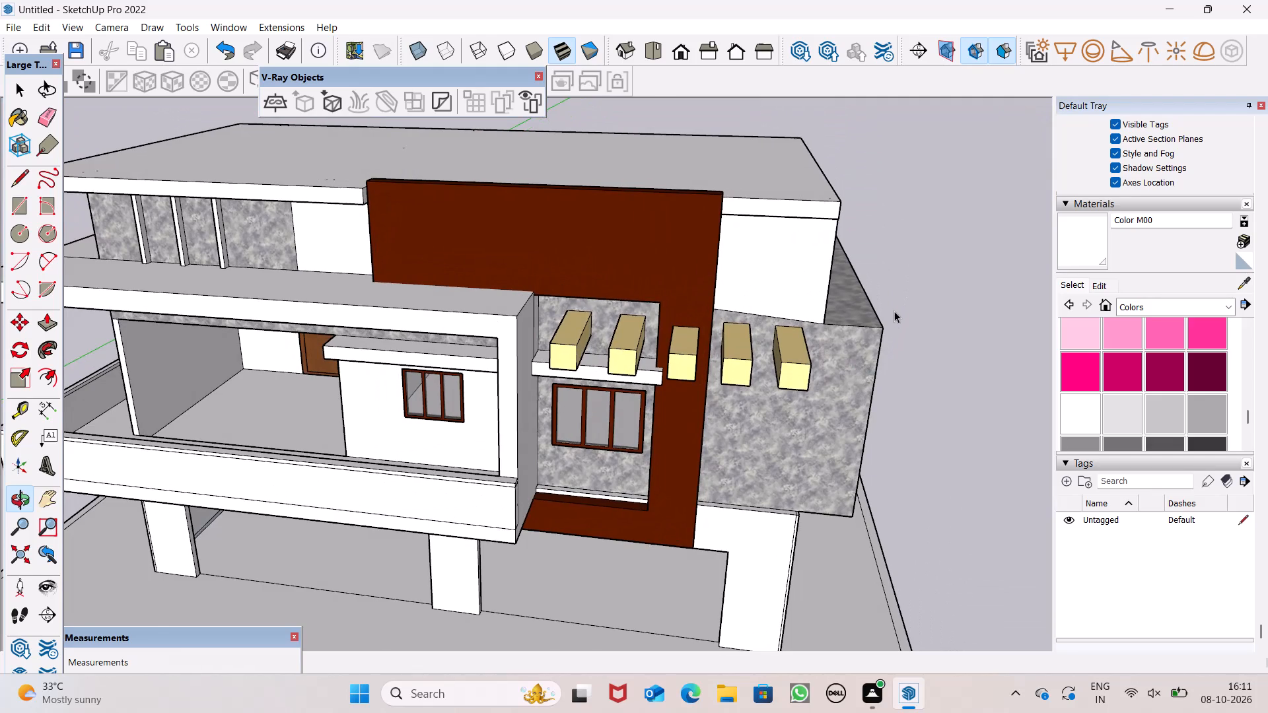
scroll(896, 285, "down", 3)
middle_click_drag(885, 308, 966, 253)
middle_click_drag(909, 322, 287, 500)
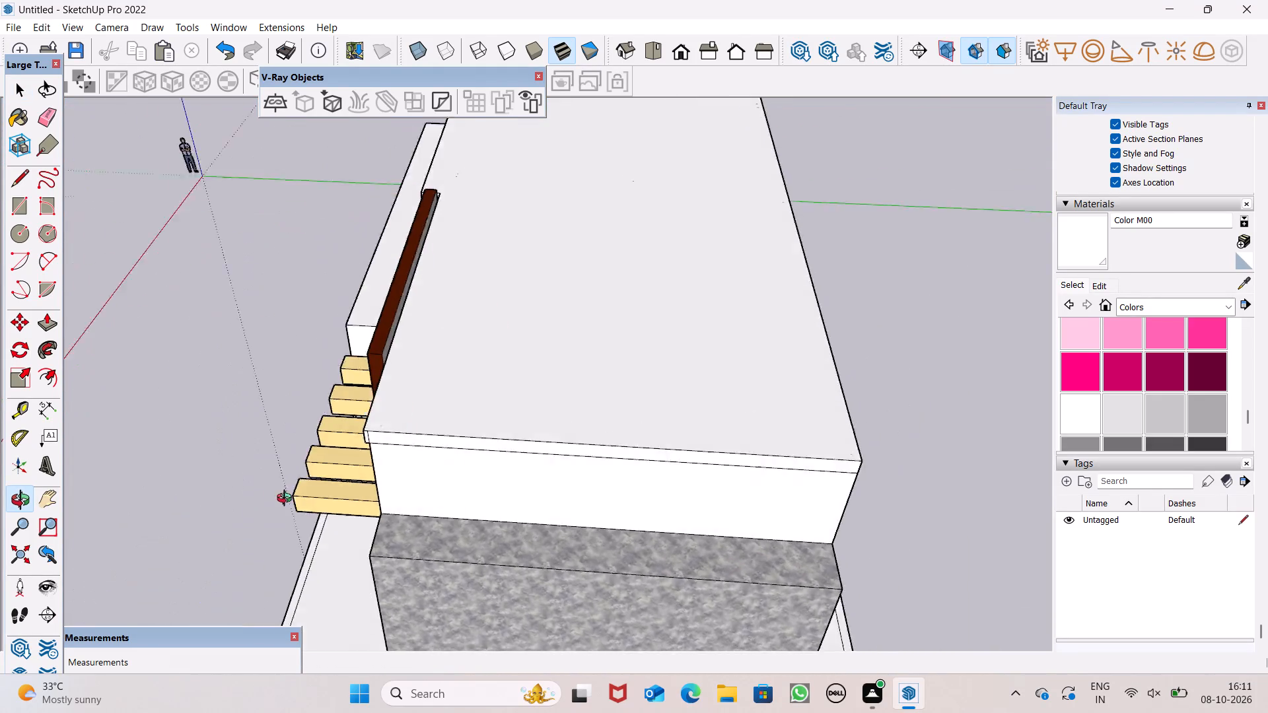
middle_click_drag(287, 500, 569, 463)
scroll(711, 509, "up", 7)
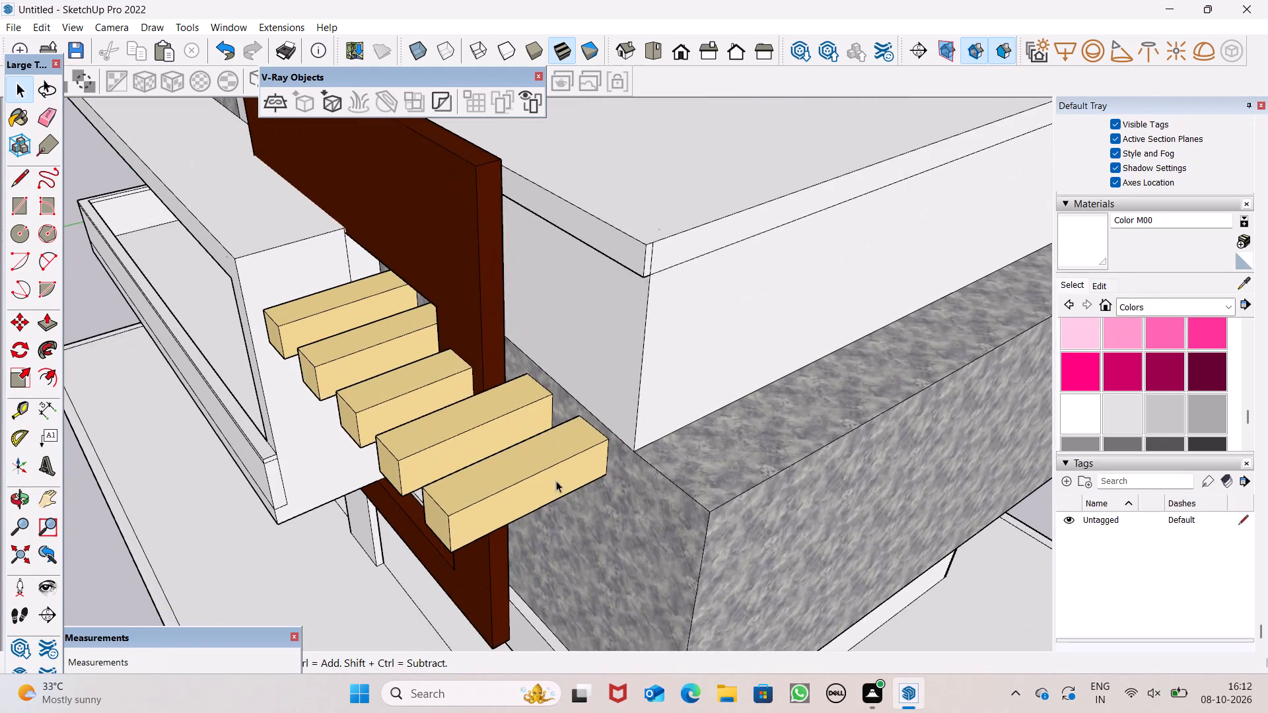
scroll(564, 461, "up", 2)
scroll(583, 449, "down", 1)
scroll(651, 472, "up", 1)
middle_click_drag(649, 475, 442, 390)
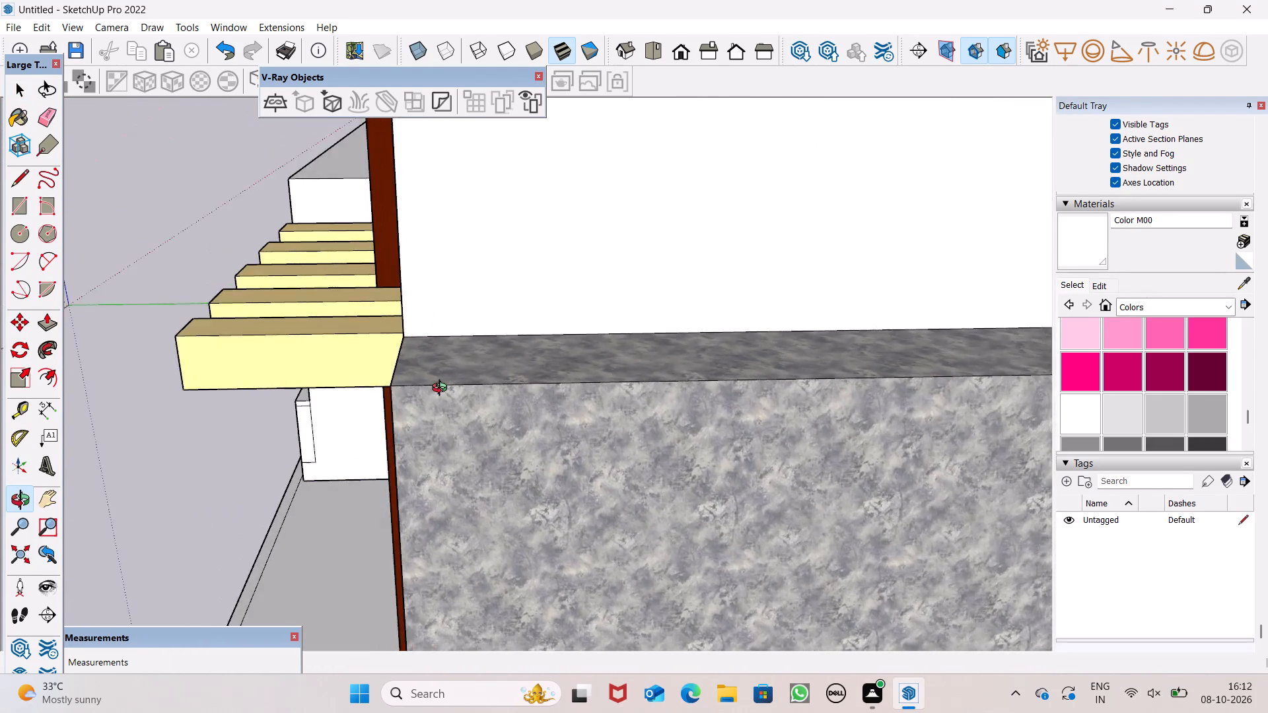
middle_click_drag(442, 390, 959, 362)
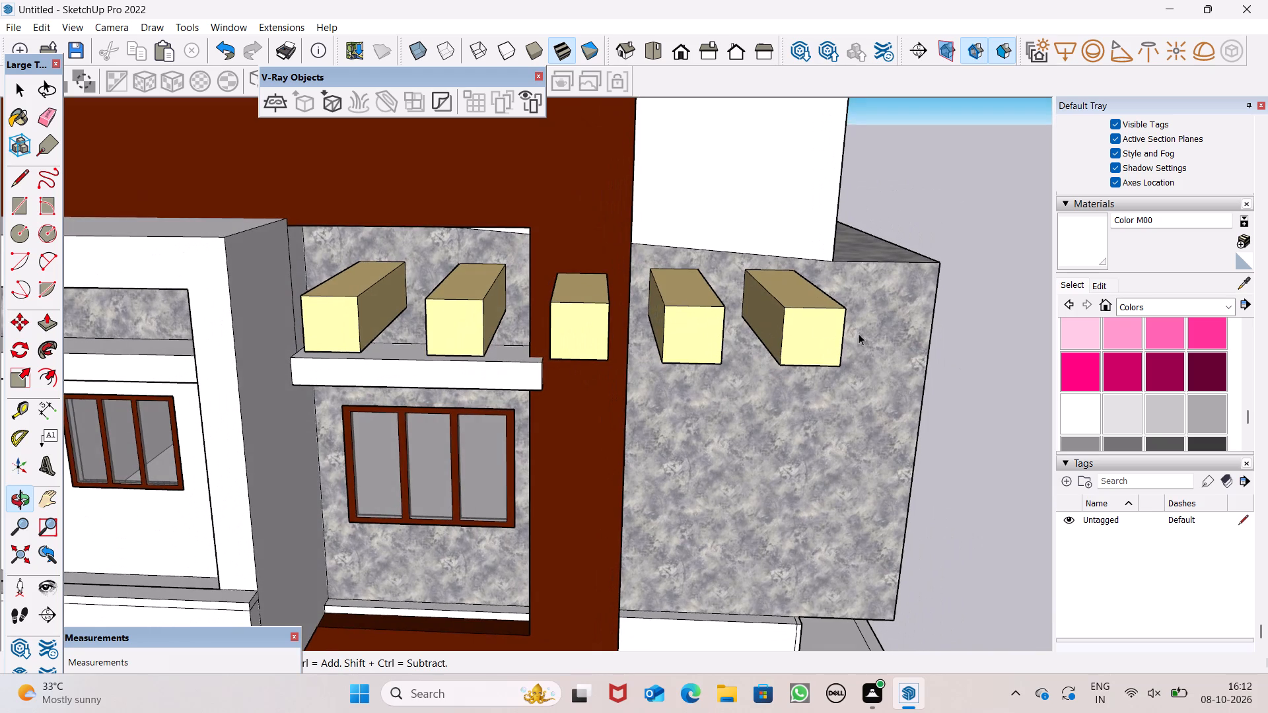
scroll(808, 316, "down", 6)
scroll(830, 272, "up", 1)
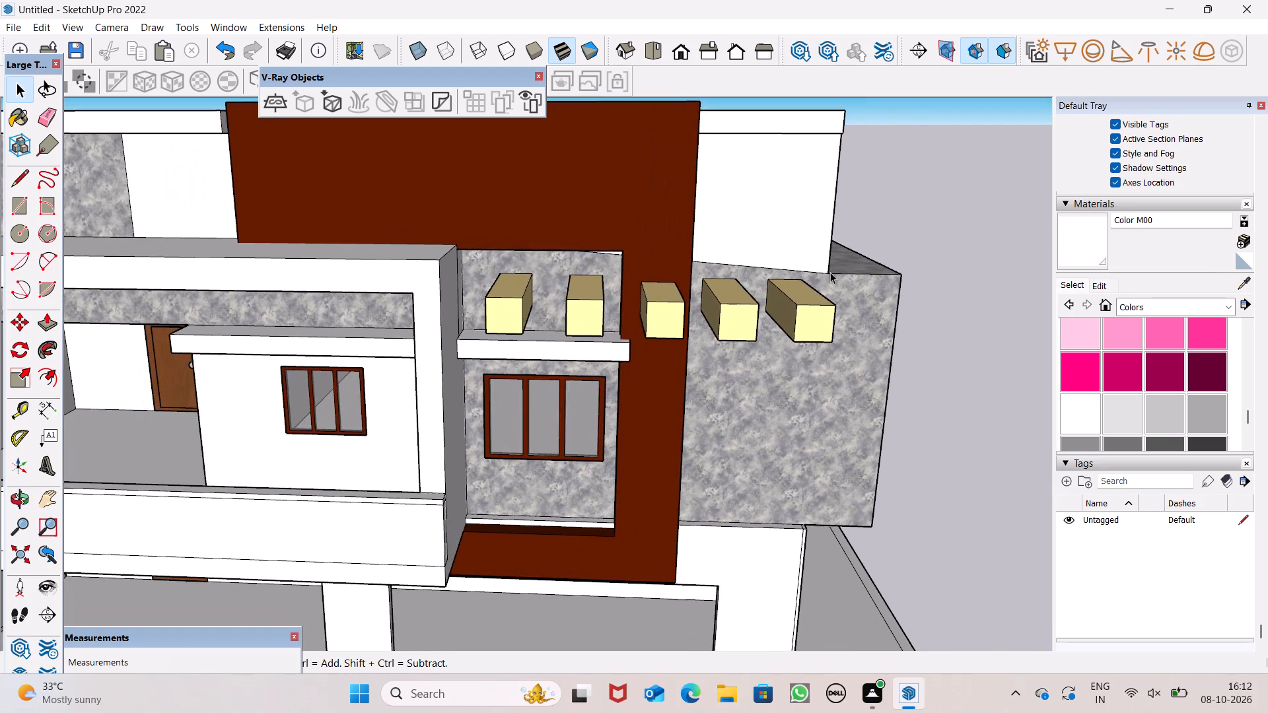
scroll(830, 272, "down", 1)
middle_click_drag(828, 294, 883, 189)
scroll(871, 206, "down", 10)
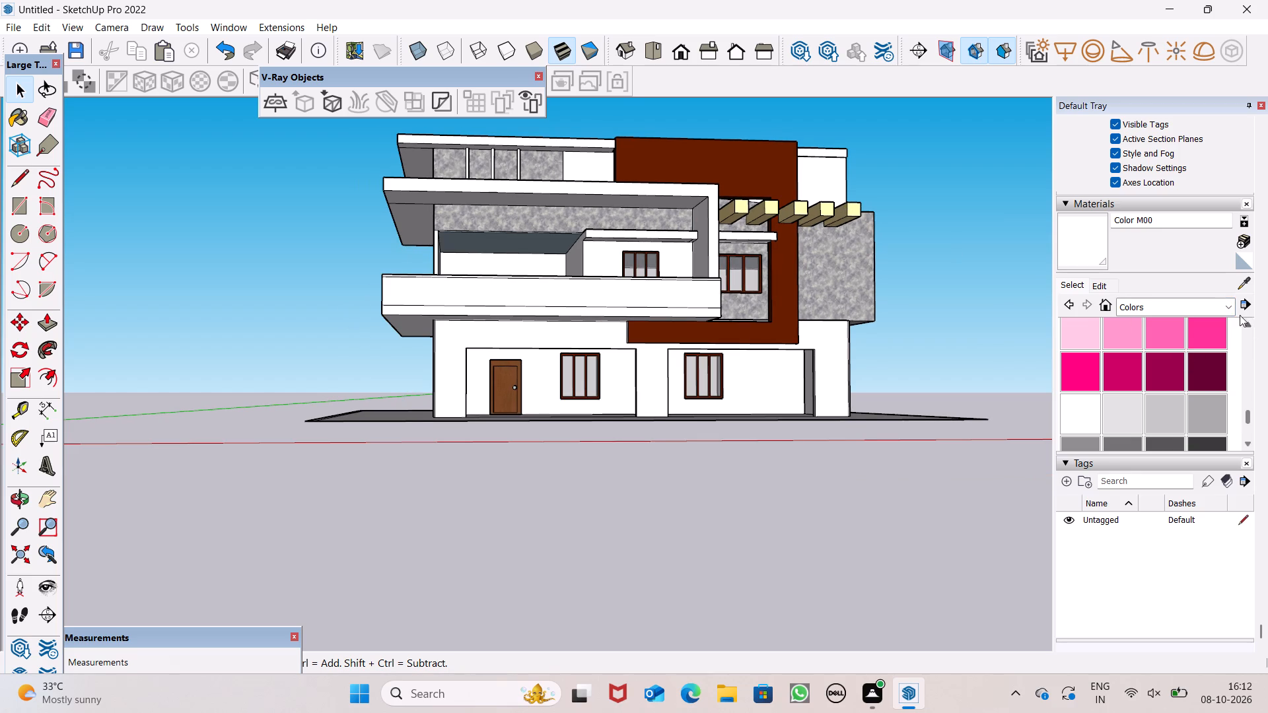
Paint the top face of the first-floor balcony parapet with Metal Seamed from the Metal collection.
left_click(1232, 312)
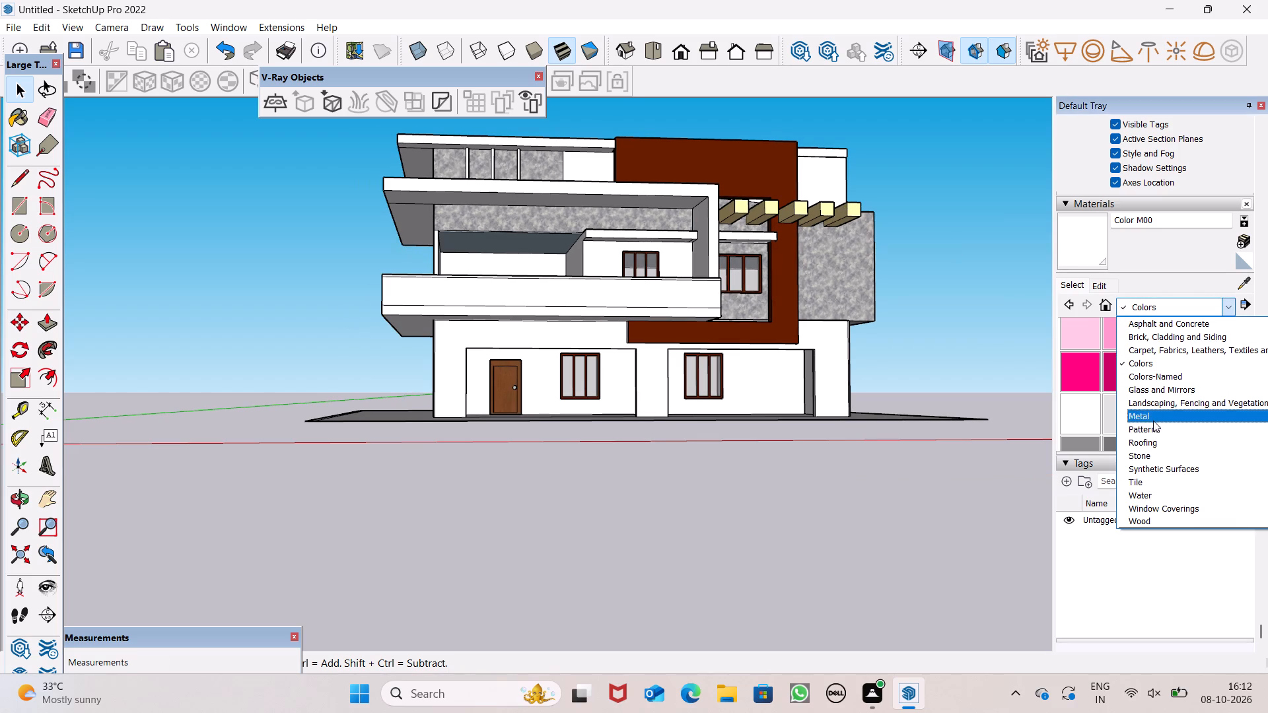
left_click(1153, 420)
left_click(1151, 419)
left_click(1163, 391)
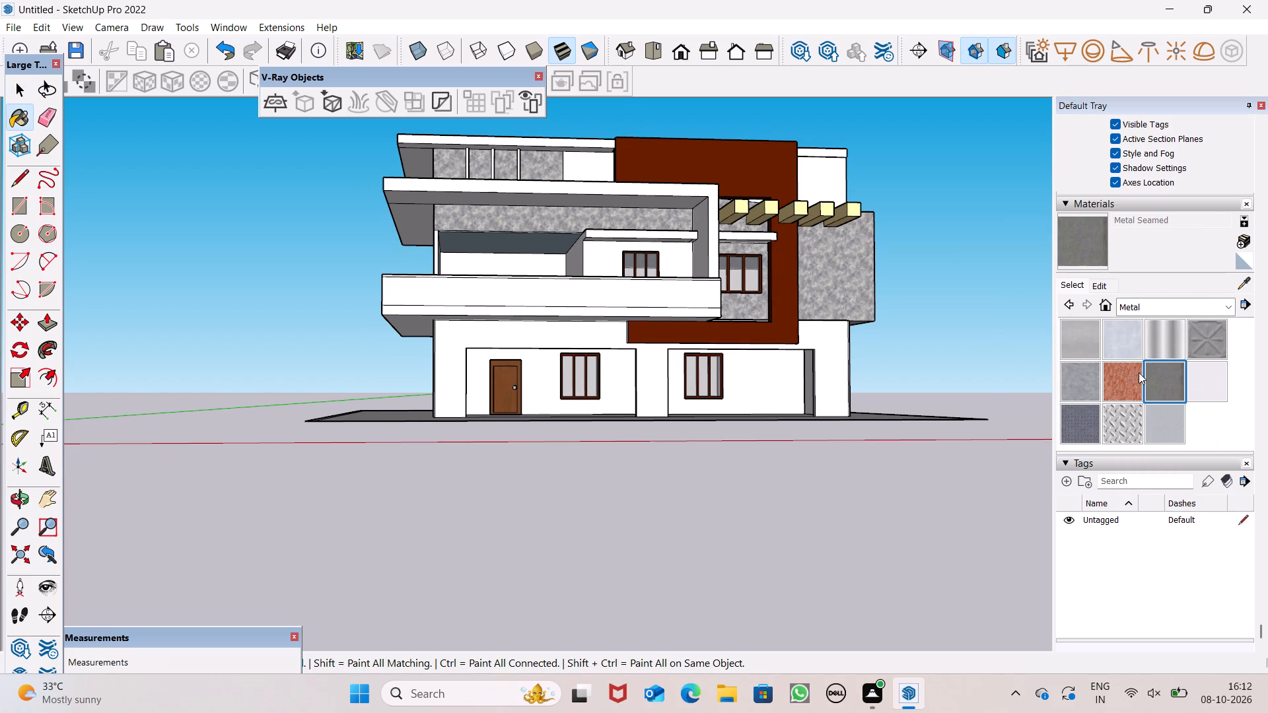
scroll(931, 314, "down", 1)
middle_click_drag(929, 312, 987, 541)
scroll(498, 259, "up", 3)
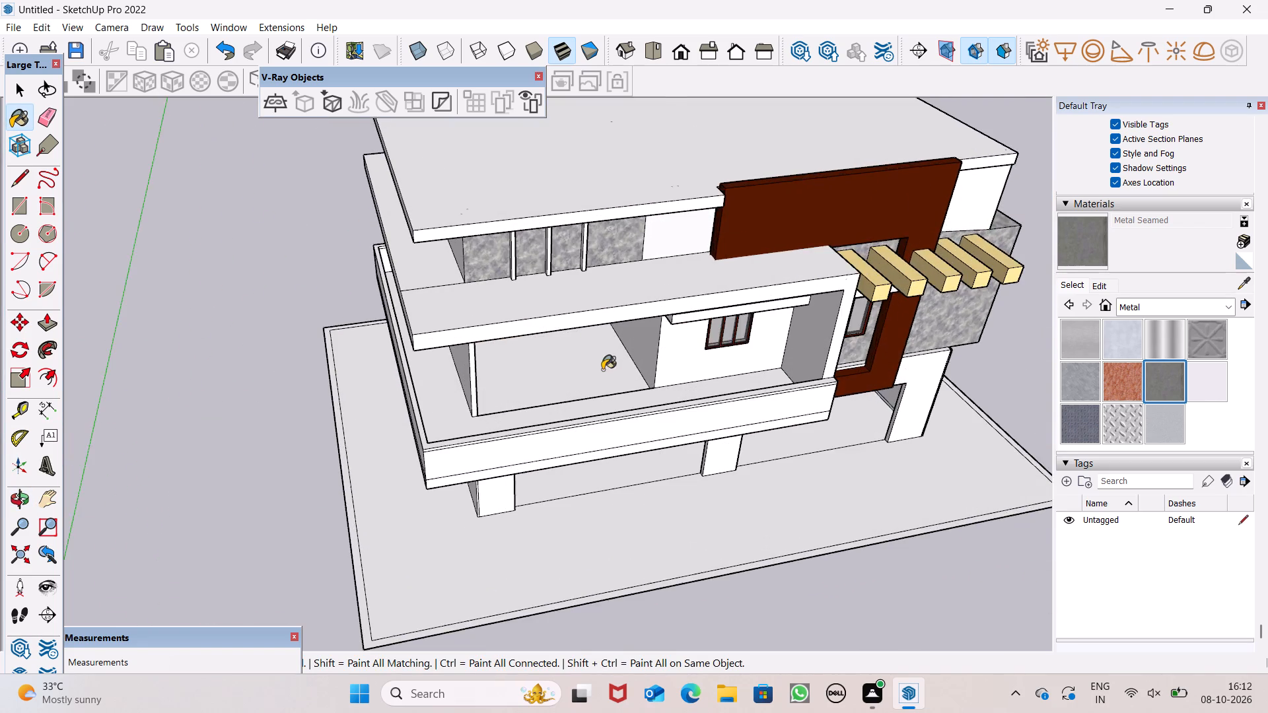
scroll(599, 378, "up", 7)
left_click(553, 442)
Paint the narrow upper band on the front of the balcony parapet with Metal Seamed.
middle_click_drag(538, 461, 505, 364)
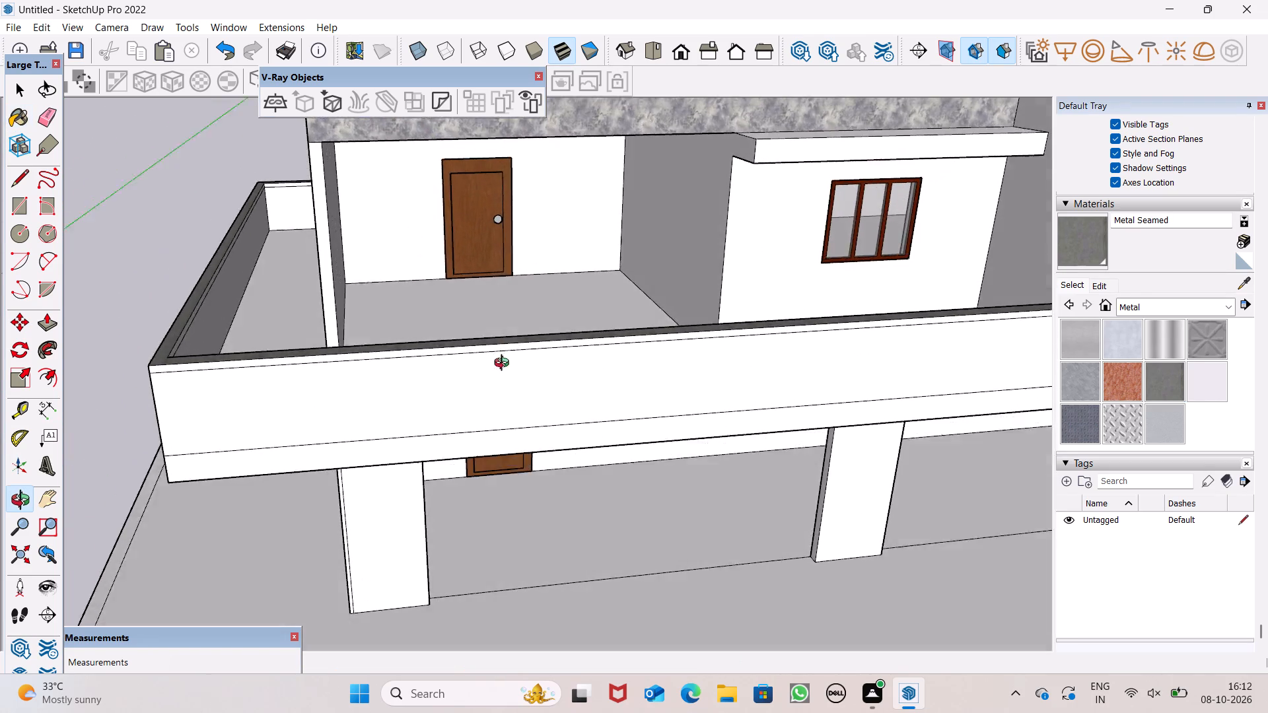
middle_click_drag(505, 364, 500, 362)
scroll(324, 321, "up", 5)
left_click_drag(277, 355, 285, 351)
scroll(373, 322, "down", 2)
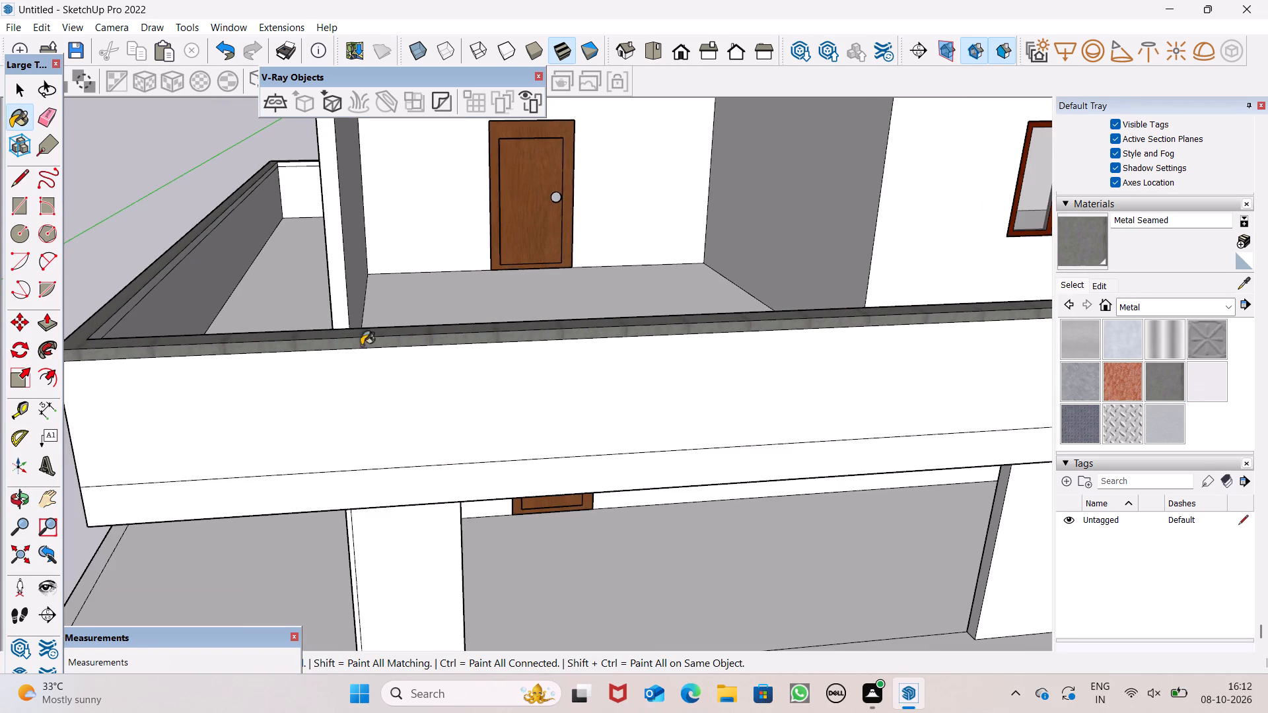
Paint the narrow upper band on the inner face of the side balcony parapet with Metal Seamed.
middle_click_drag(357, 353, 0, 363)
scroll(129, 233, "up", 7)
left_click(194, 224)
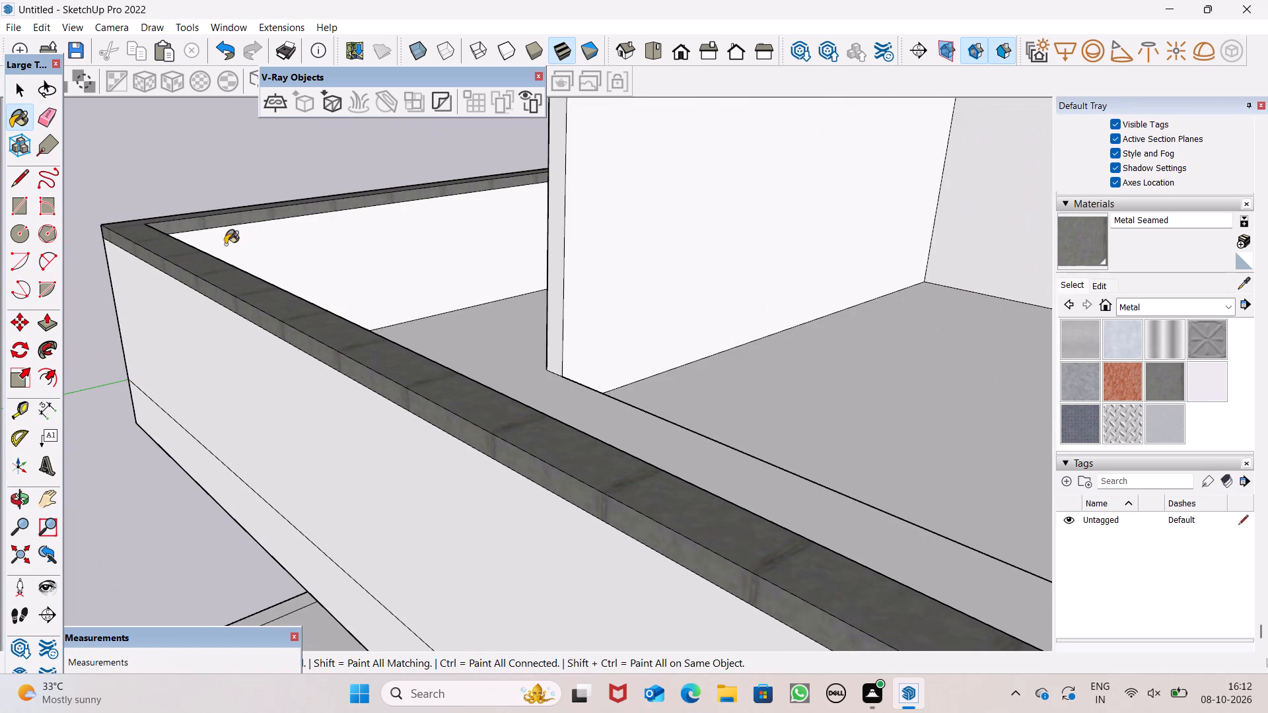
Paint the narrow upper band on the inner face of the front balcony parapet with Metal Seamed.
middle_click_drag(361, 323, 195, 354)
scroll(95, 316, "up", 1)
middle_click_drag(98, 322, 133, 349)
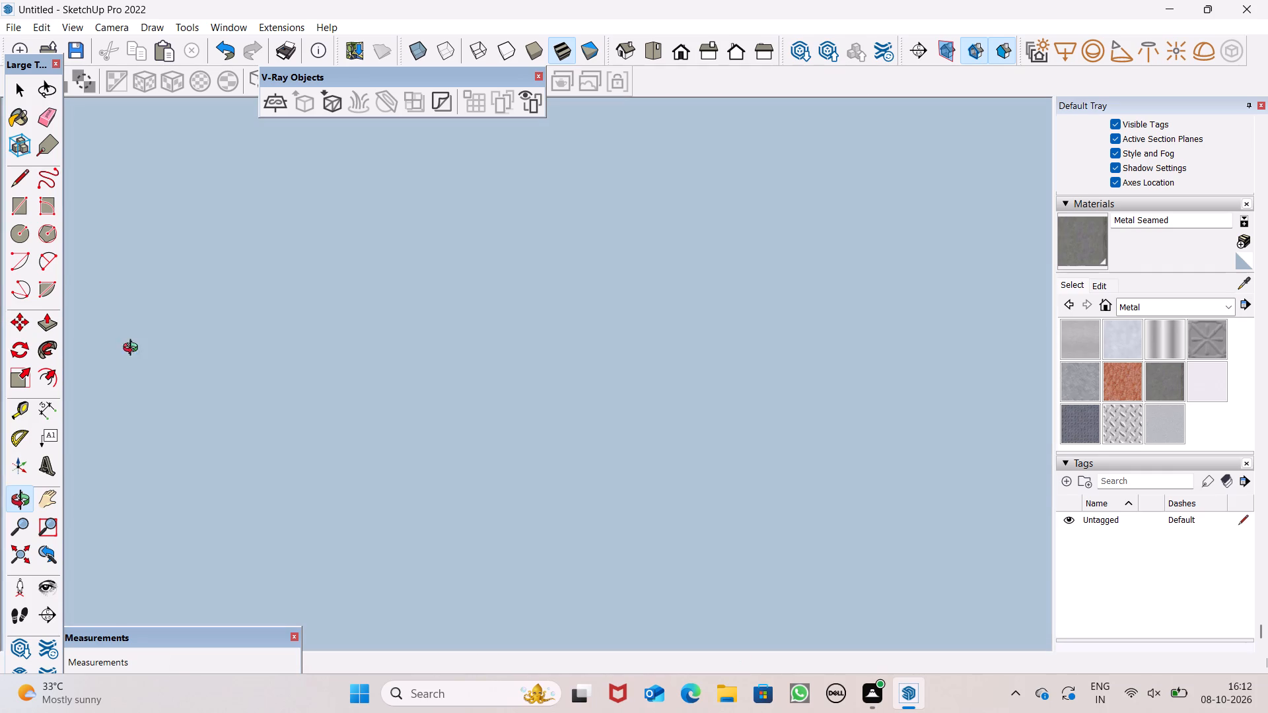
middle_click_drag(133, 349, 675, 370)
scroll(658, 329, "down", 10)
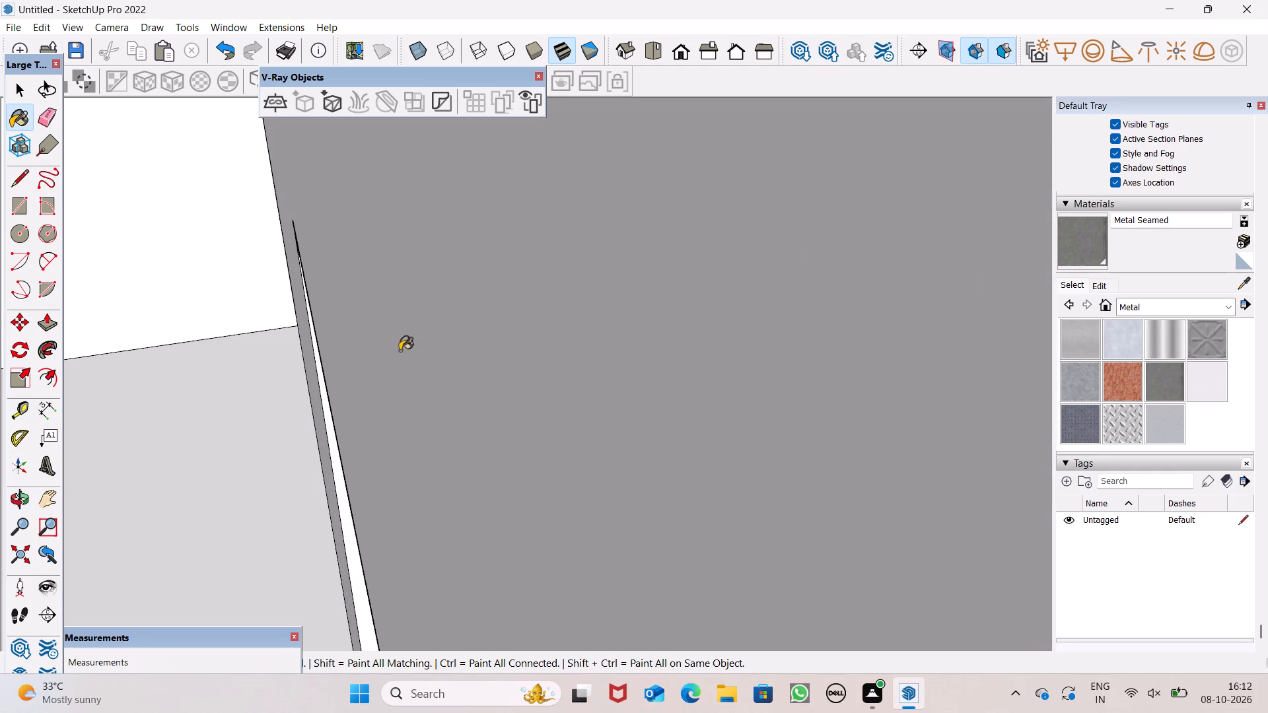
scroll(602, 351, "down", 11)
scroll(571, 353, "up", 1)
middle_click_drag(571, 355, 924, 318)
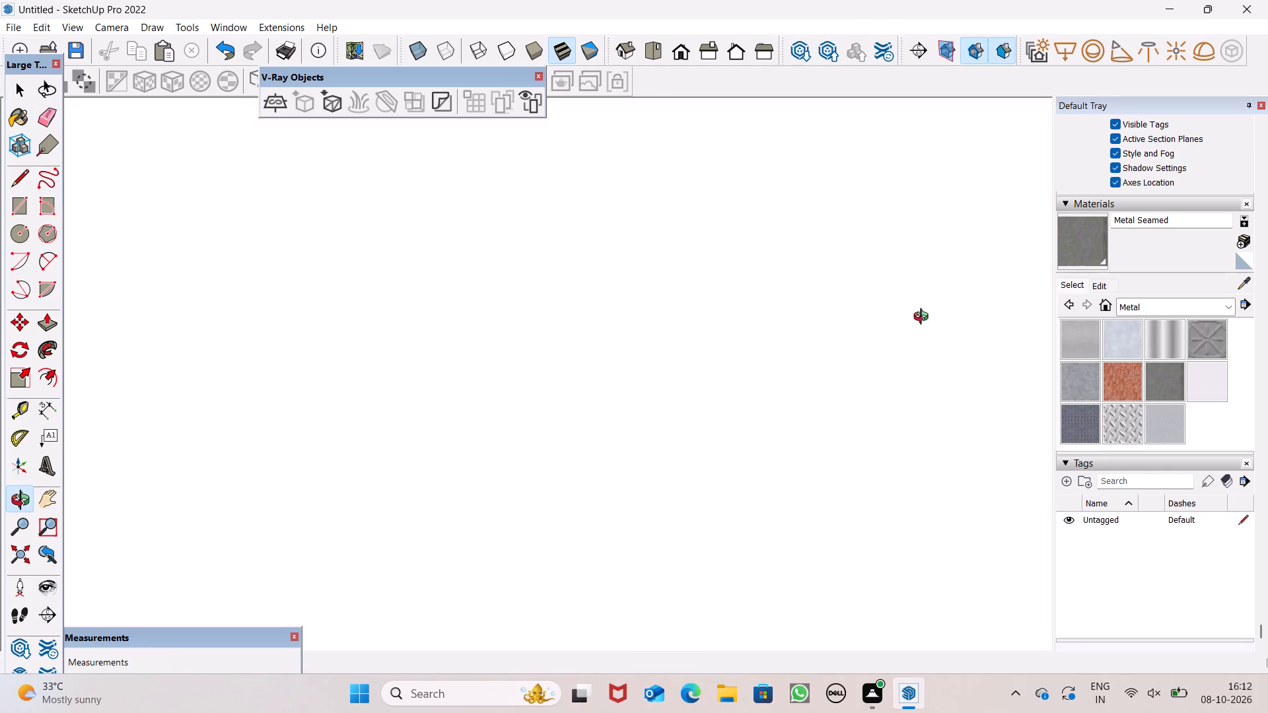
middle_click_drag(924, 318, 924, 318)
left_click(678, 55)
scroll(670, 149, "down", 1)
scroll(676, 250, "down", 9)
middle_click_drag(577, 296, 636, 417)
scroll(435, 377, "up", 1)
middle_click_drag(434, 378, 852, 465)
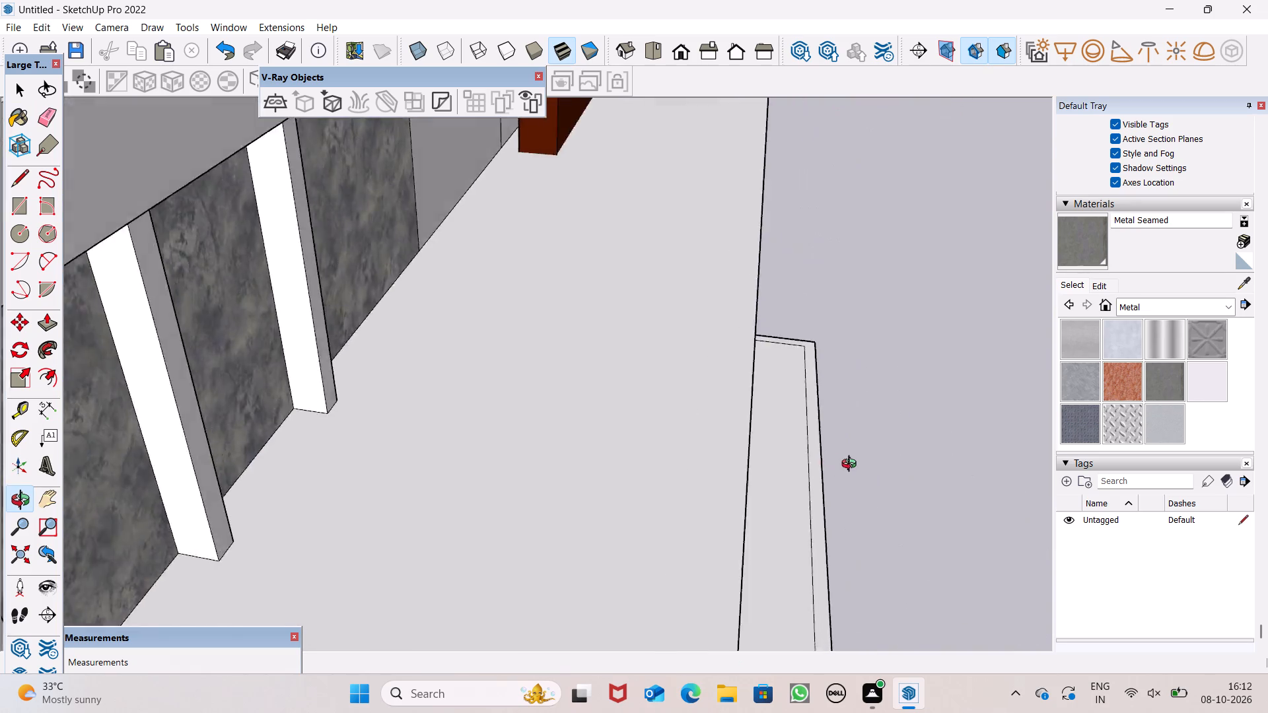
middle_click_drag(852, 465, 831, 362)
scroll(664, 419, "up", 6)
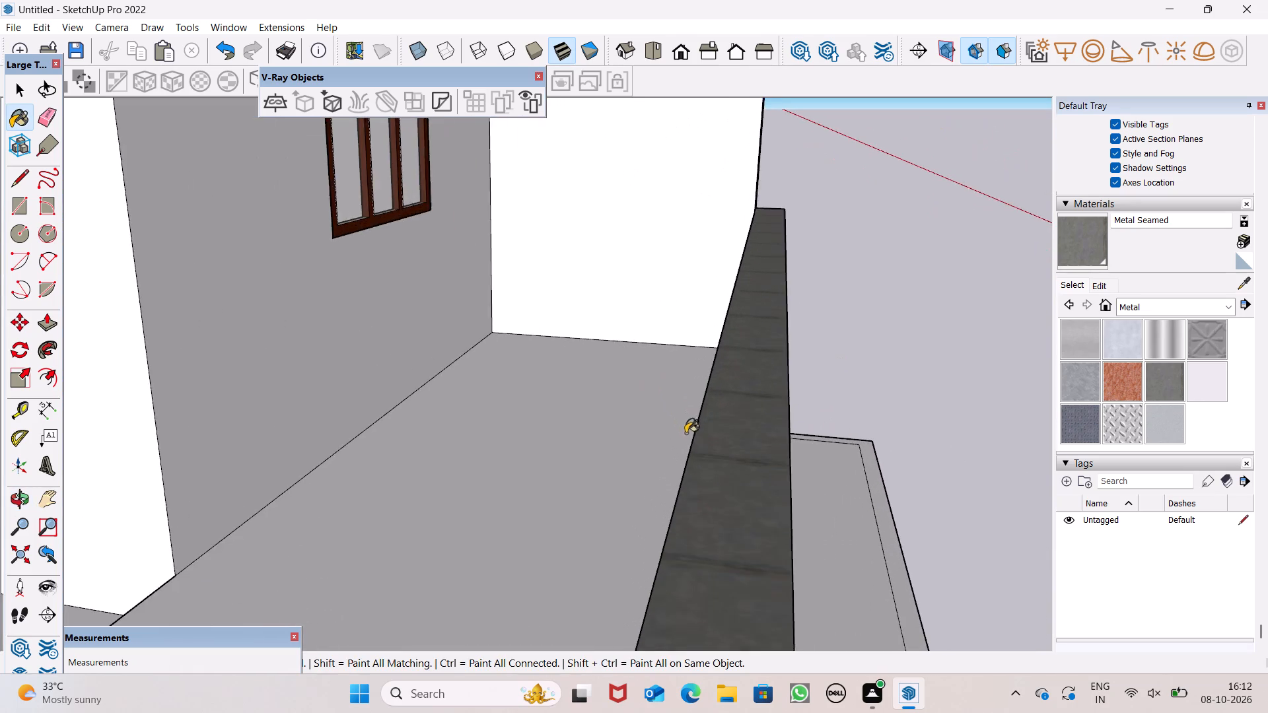
middle_click_drag(704, 446, 779, 430)
left_click(805, 408)
Paint the narrow upper band on the outer face of the side balcony parapet with Metal Seamed.
scroll(787, 332, "down", 1)
middle_click_drag(800, 370, 640, 404)
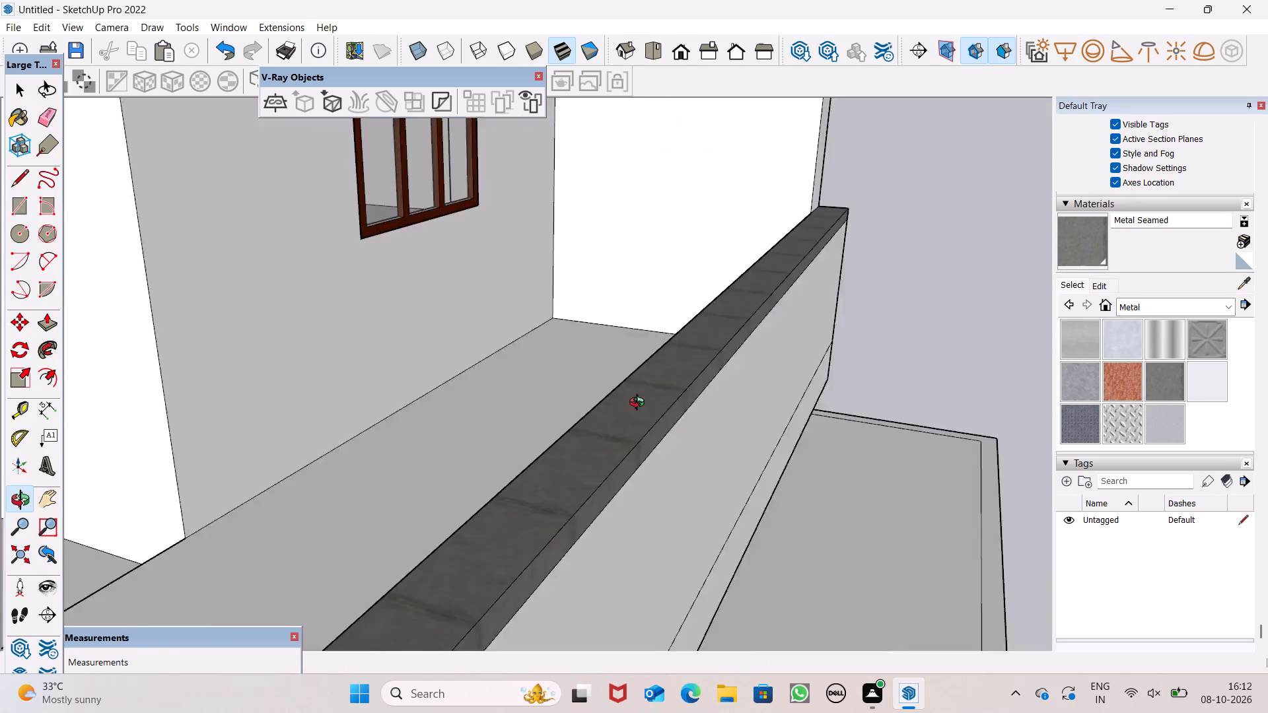
middle_click_drag(640, 404, 450, 295)
scroll(456, 286, "up", 1)
scroll(594, 277, "down", 8)
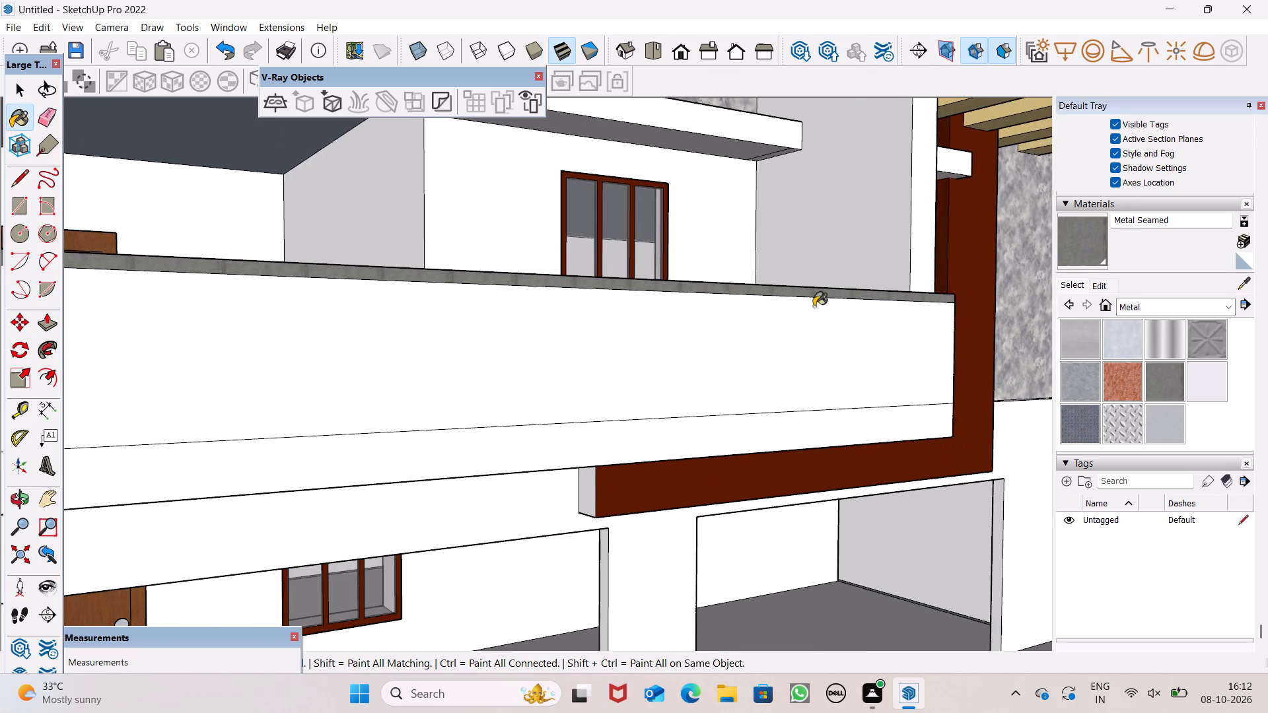
scroll(830, 327, "down", 9)
middle_click_drag(269, 290, 703, 399)
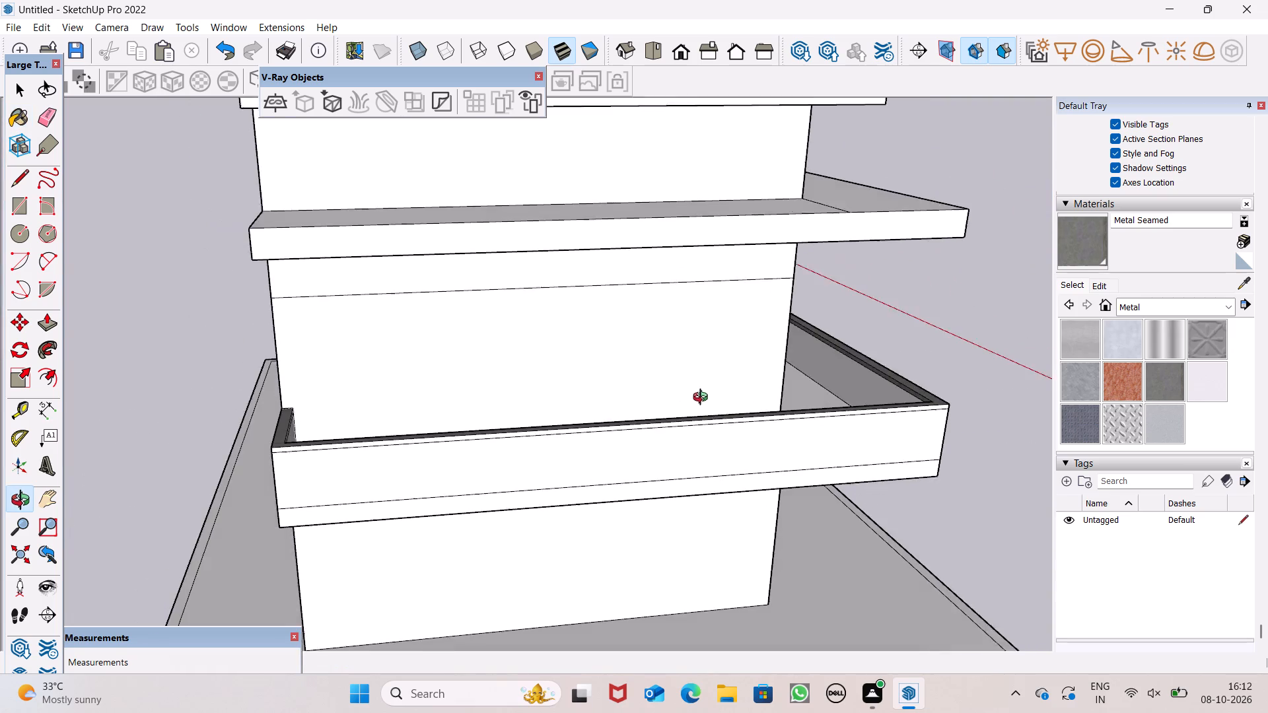
middle_click_drag(703, 399, 696, 394)
scroll(471, 455, "up", 7)
left_click(409, 410)
Paint the inner upper band of the parapet's short rear return with Metal Seamed, undoing the first attempt.
scroll(96, 359, "up", 6)
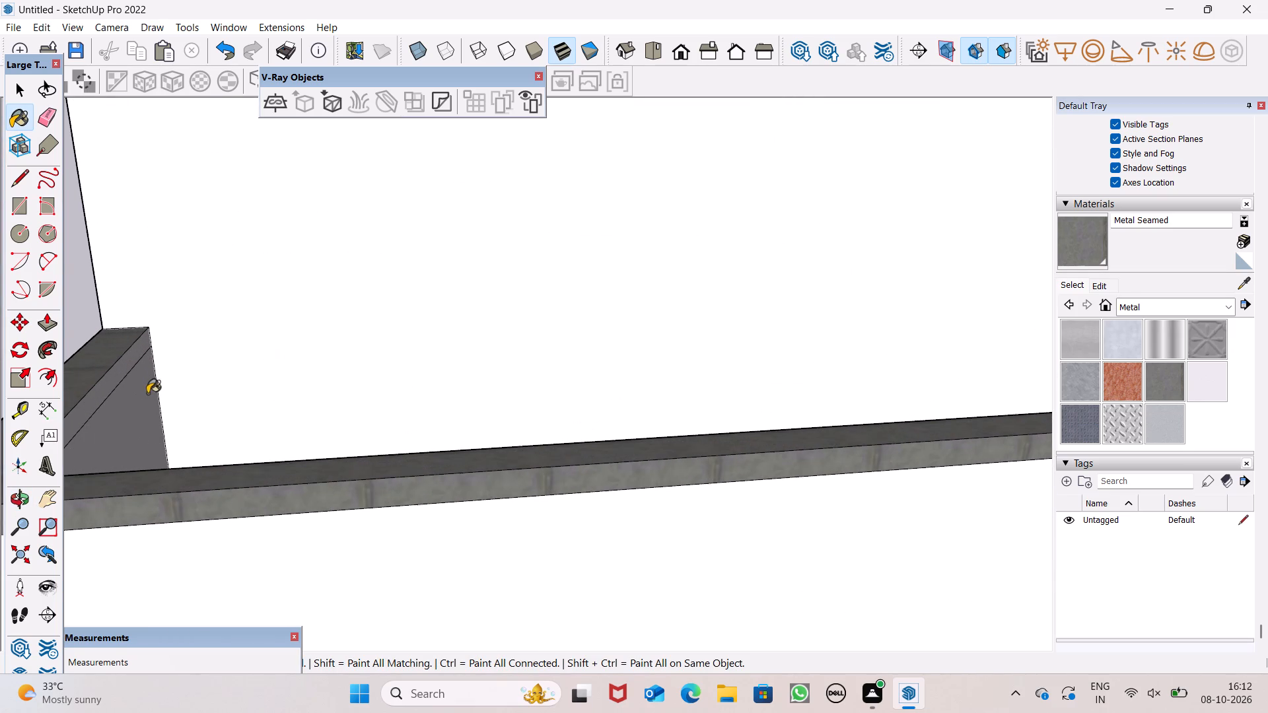
left_click_drag(118, 378, 127, 377)
key("ctrl+z")
left_click(105, 385)
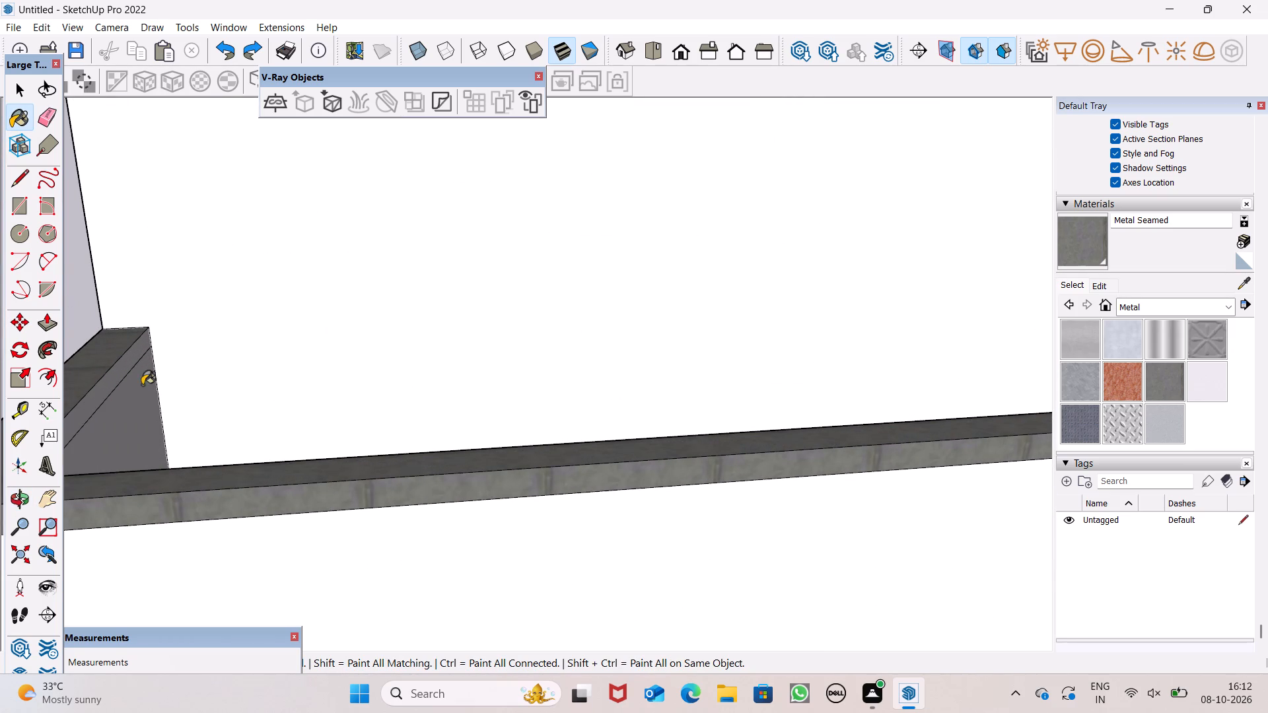
Paint the short rear return's inner and outer panels and the side parapet's outer panel with Translucent Glass Gray from Glass and Mirrors.
left_click(1198, 308)
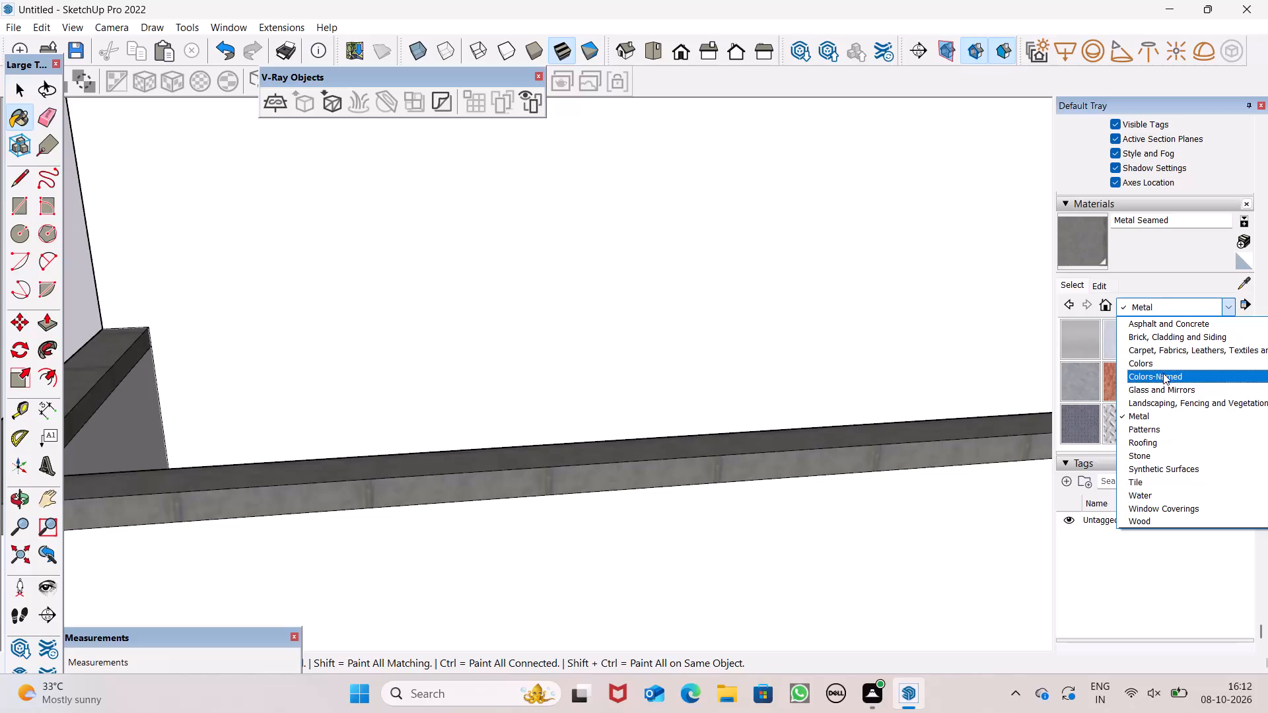
left_click(1162, 386)
left_click(1195, 391)
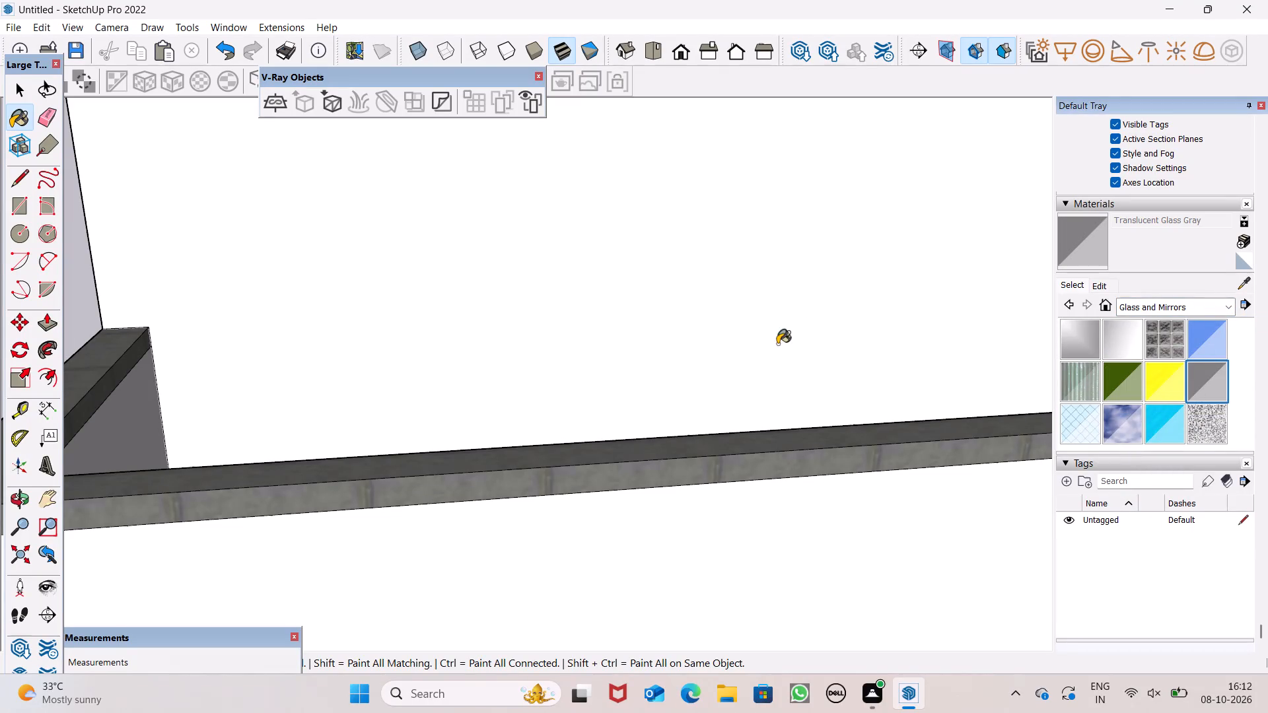
left_click(131, 435)
scroll(307, 371, "down", 6)
left_click(322, 487)
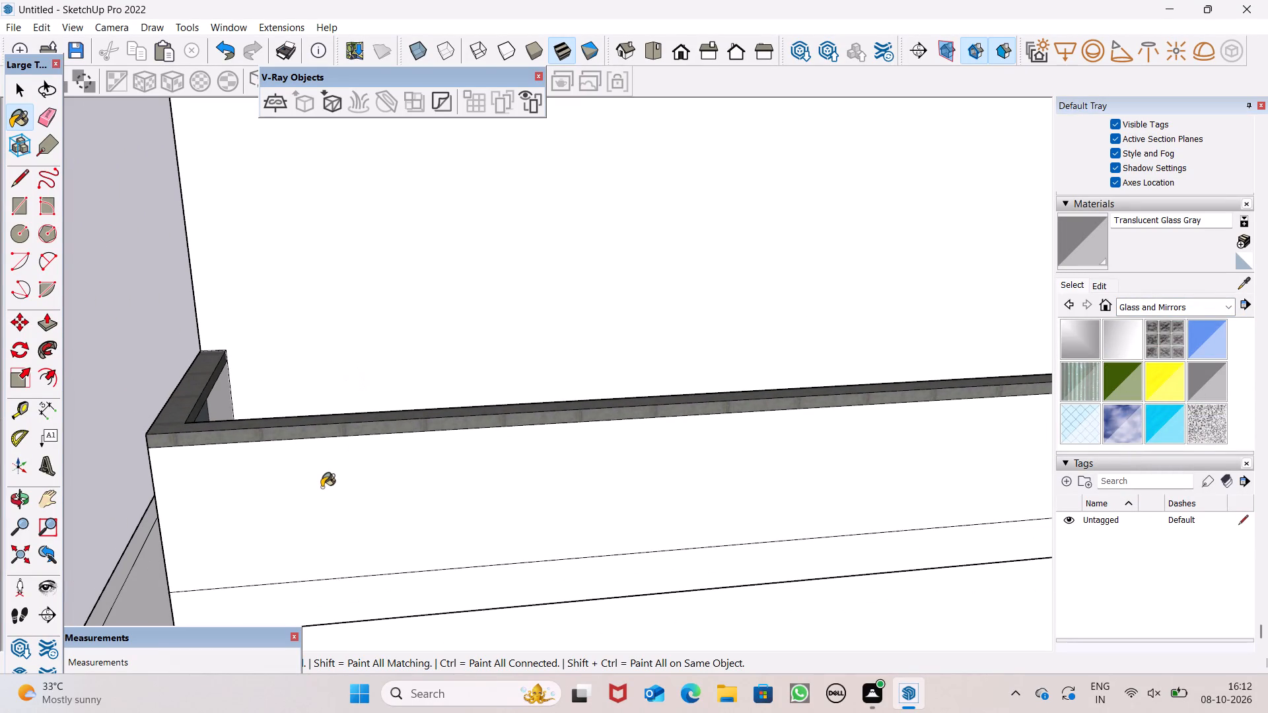
middle_click_drag(324, 484, 591, 491)
left_click(496, 537)
Paint the inner panels of the front and side balcony parapets with Translucent Glass Gray.
middle_click_drag(544, 474, 525, 501)
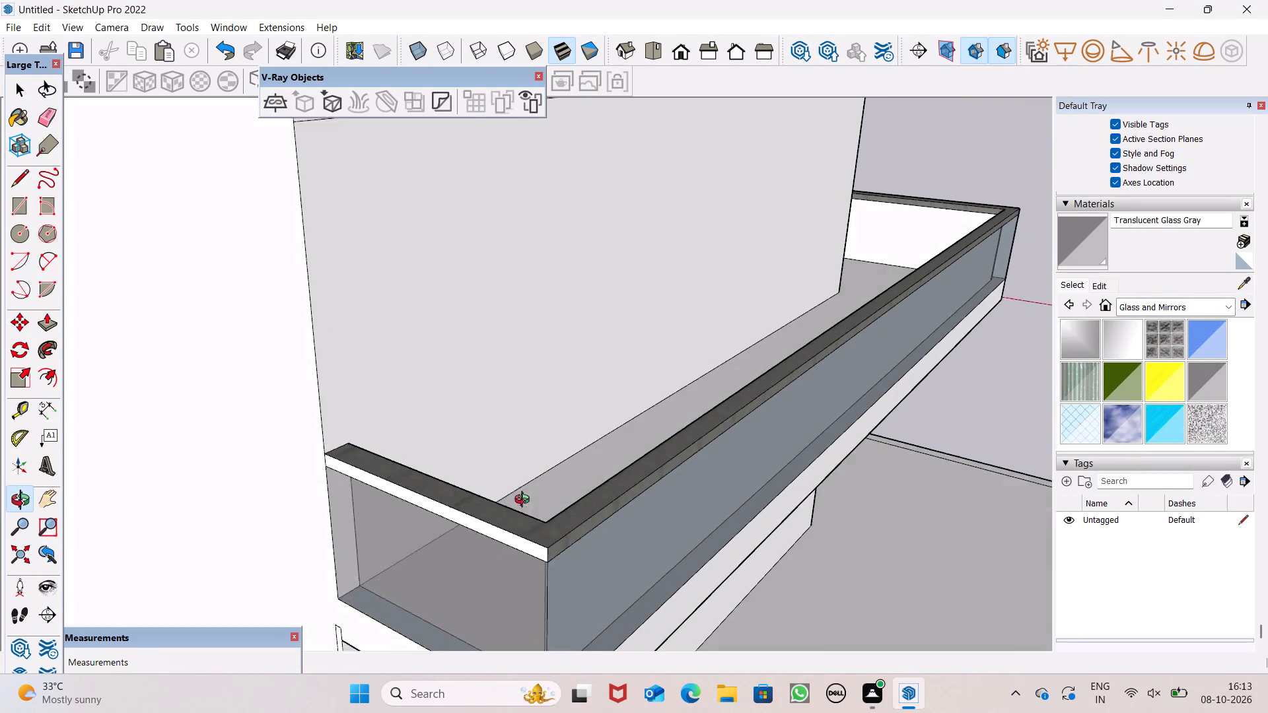
middle_click_drag(525, 501, 598, 507)
left_click(883, 211)
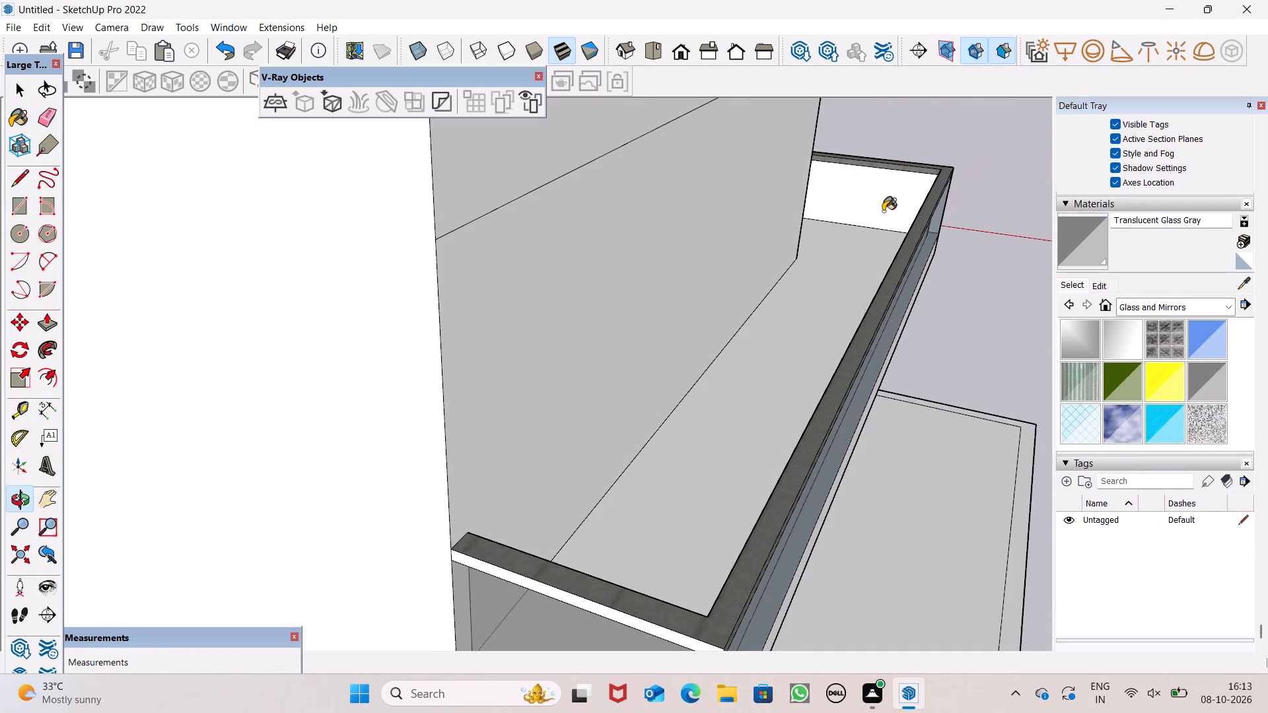
middle_click_drag(759, 359, 862, 382)
scroll(860, 384, "up", 1)
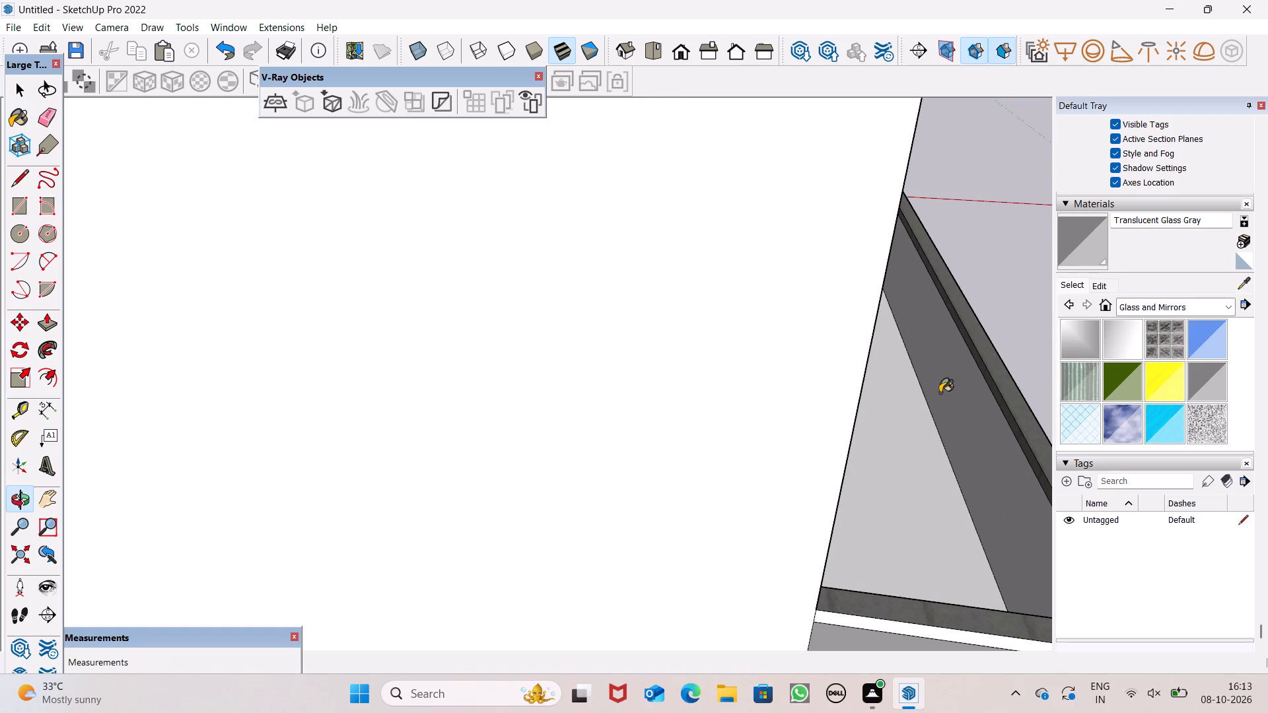
left_click(940, 393)
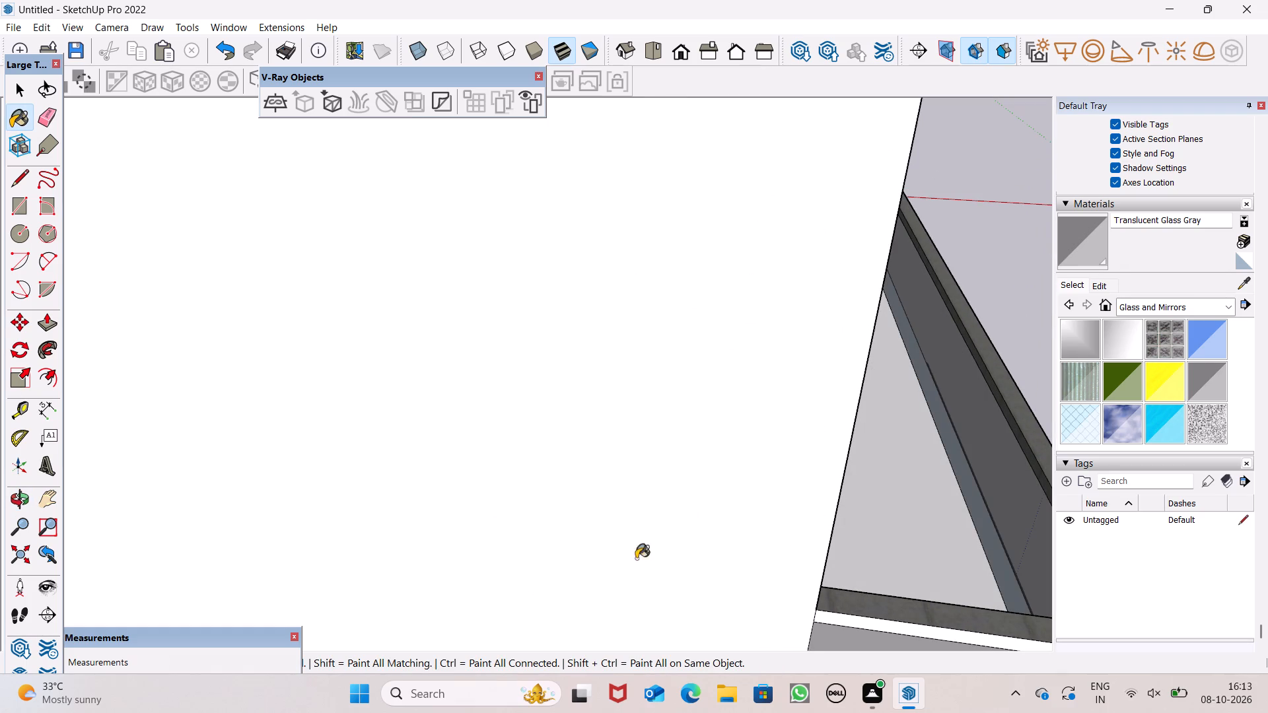
Paint the outer panel on the front of the balcony parapet with Translucent Glass Gray.
scroll(682, 518, "down", 1)
scroll(682, 517, "up", 1)
scroll(682, 517, "down", 9)
middle_click_drag(847, 578, 798, 557)
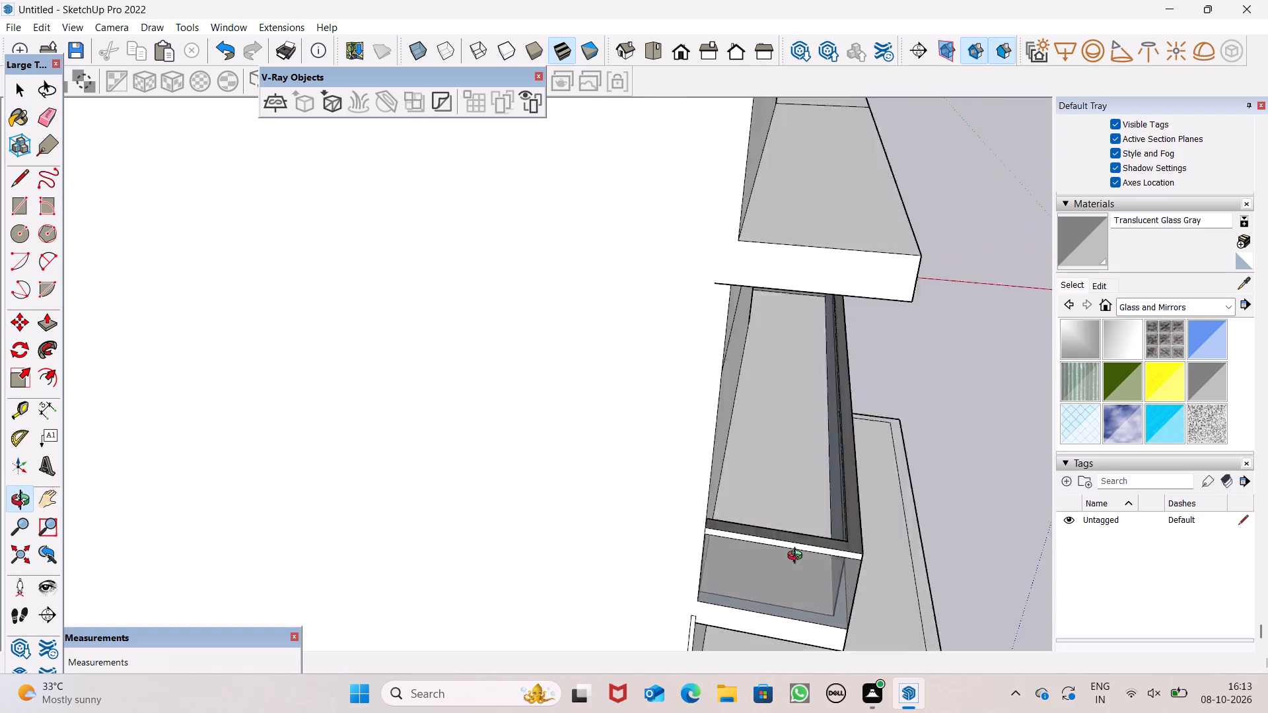
middle_click_drag(798, 557, 2, 371)
left_click(530, 248)
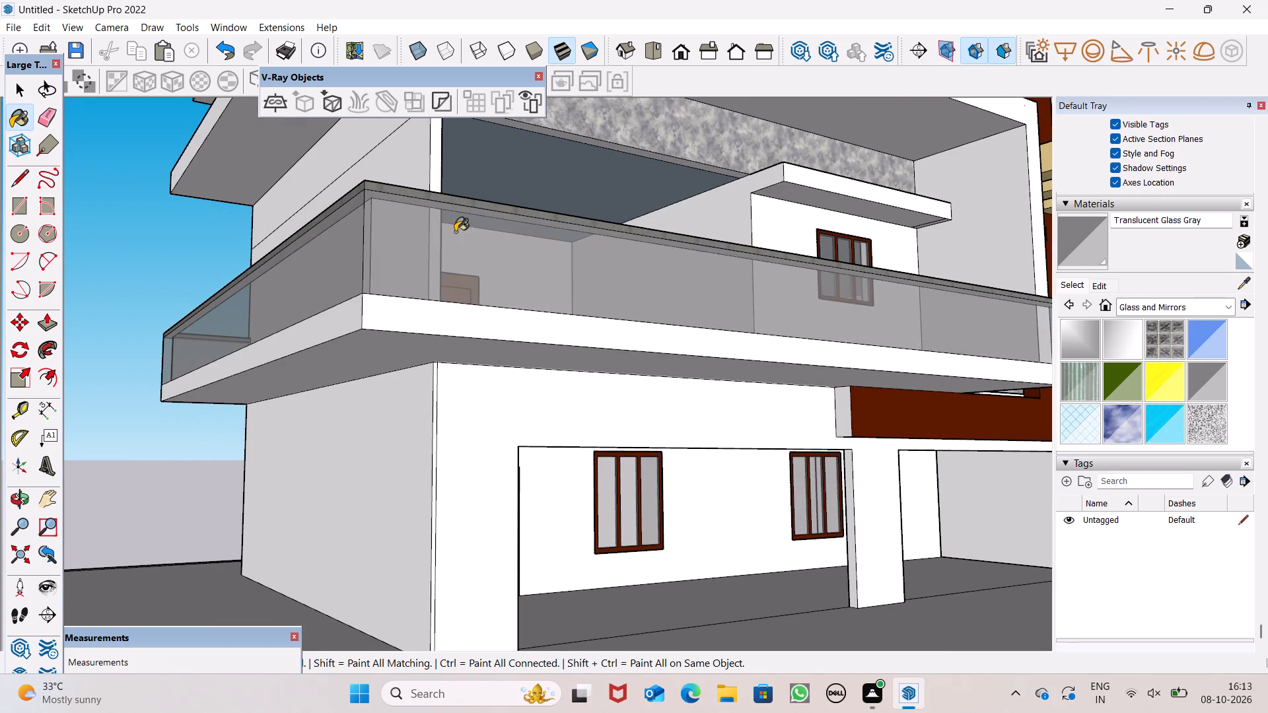
Paint the outer upper band of the parapet's short rear return with Metal Seamed from the Metal collection.
scroll(311, 213, "down", 4)
middle_click_drag(330, 254, 1035, 407)
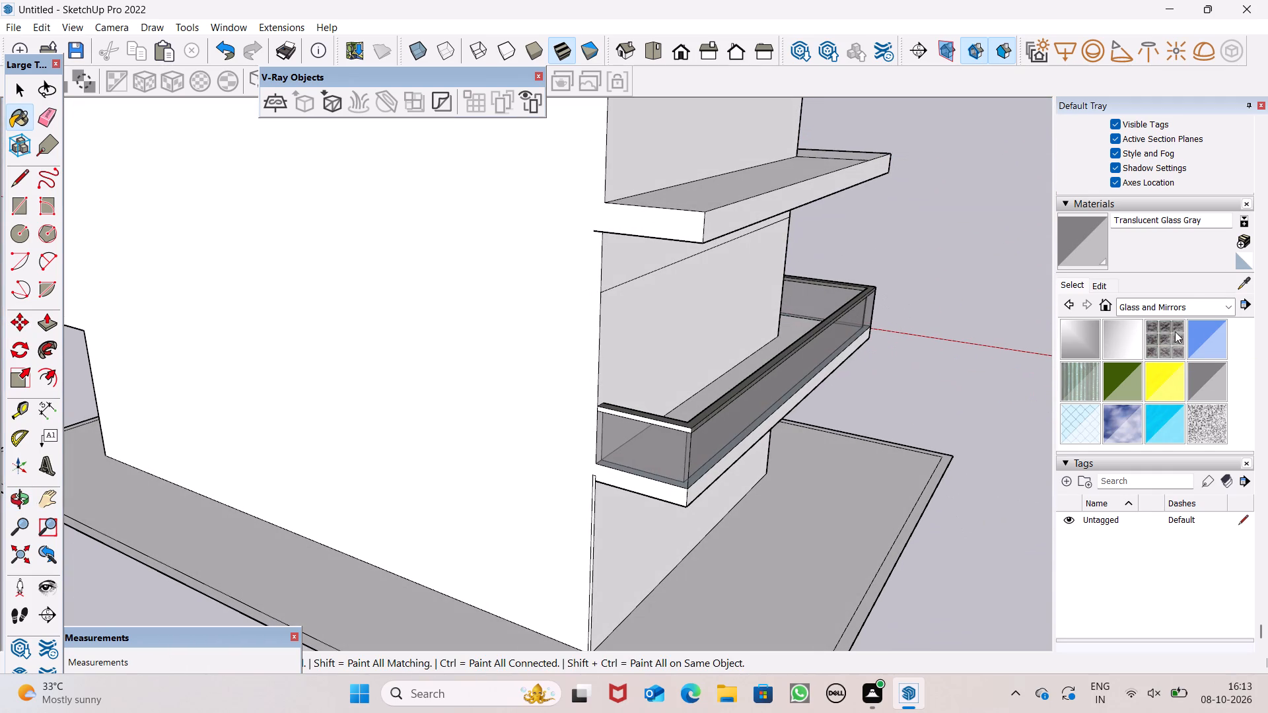
left_click(1226, 313)
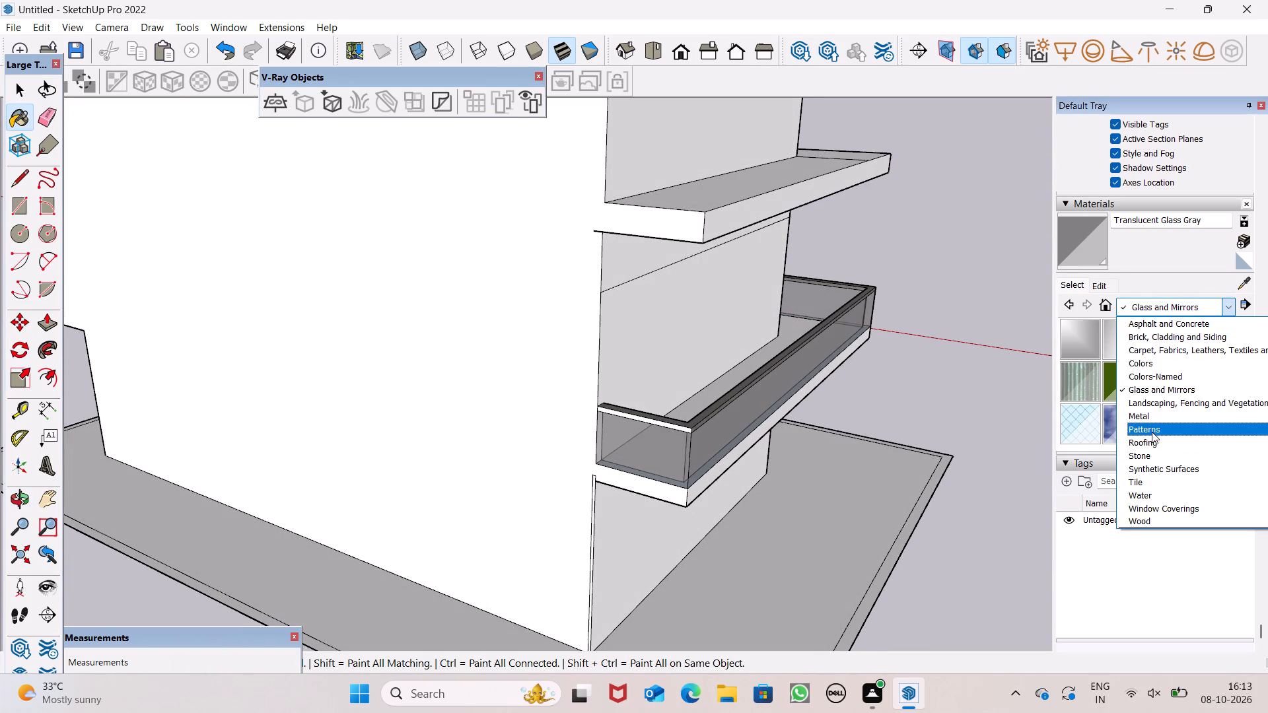
left_click(1158, 418)
left_click(1171, 392)
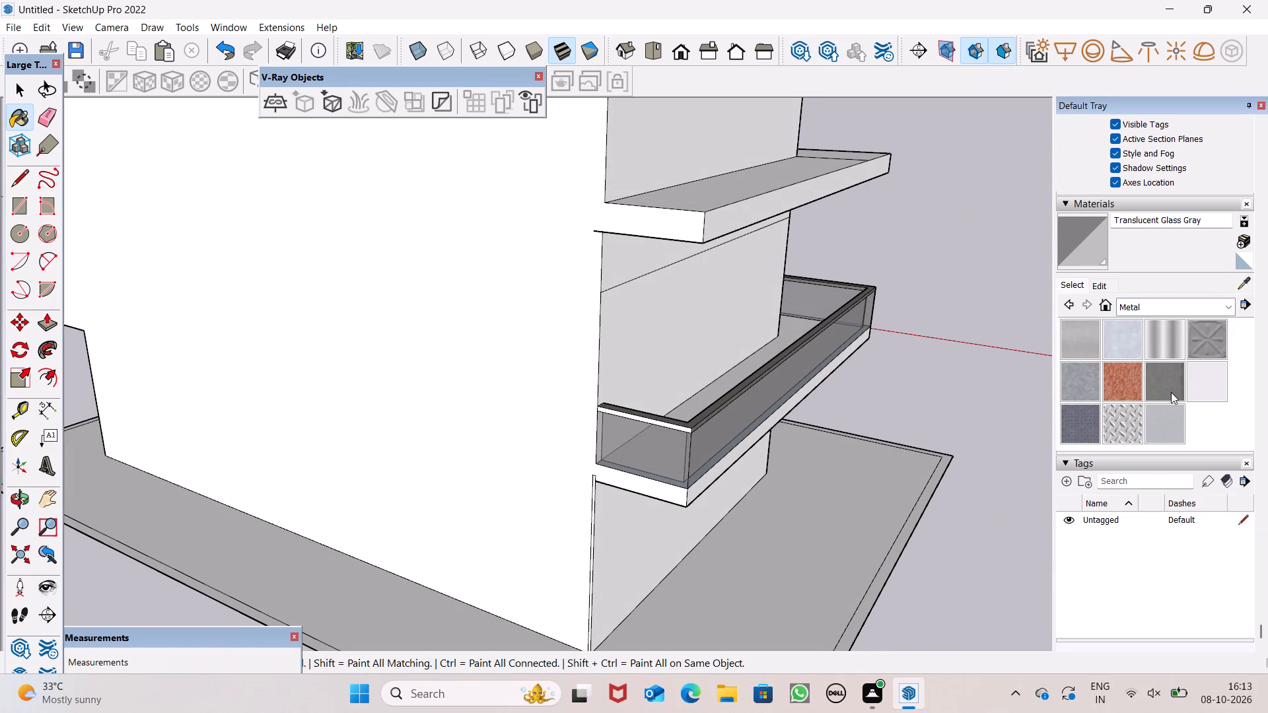
scroll(702, 438, "up", 6)
scroll(598, 416, "up", 5)
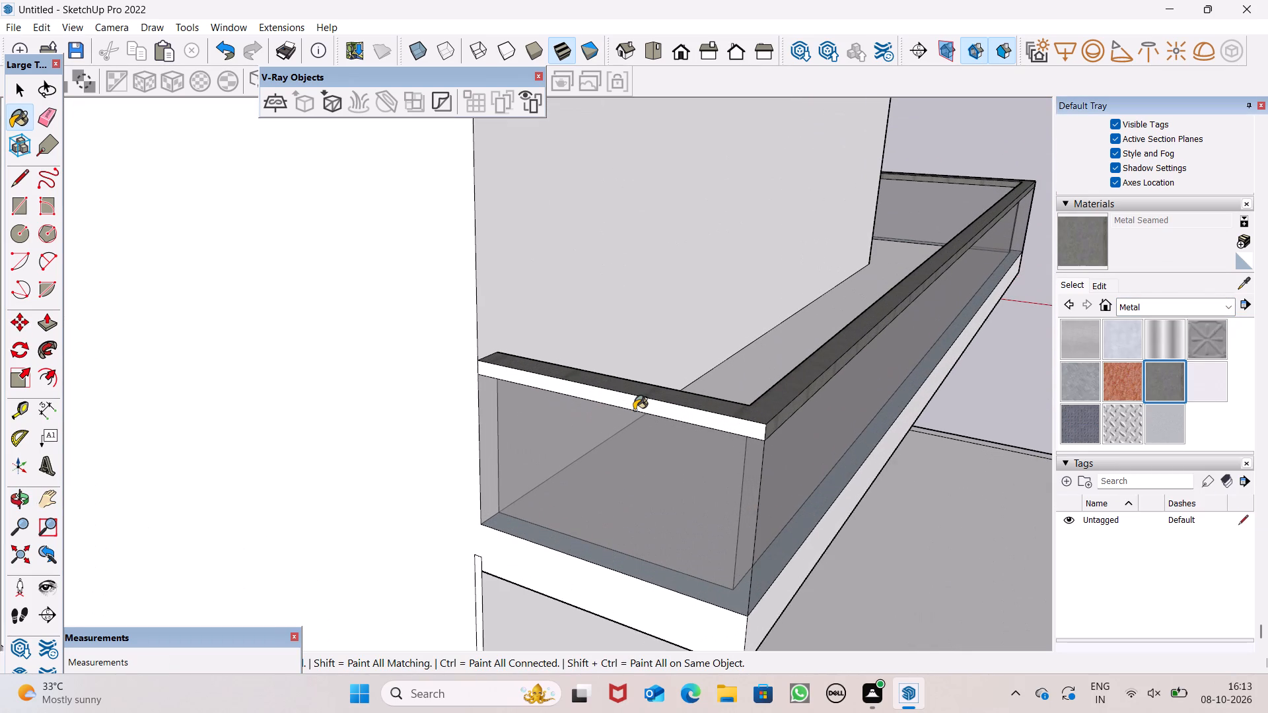
left_click(639, 405)
Erase the stray vertical edge and its short leftover at the top, near the rear wall's ground-floor corner below the balcony.
scroll(630, 361, "down", 11)
scroll(567, 399, "up", 1)
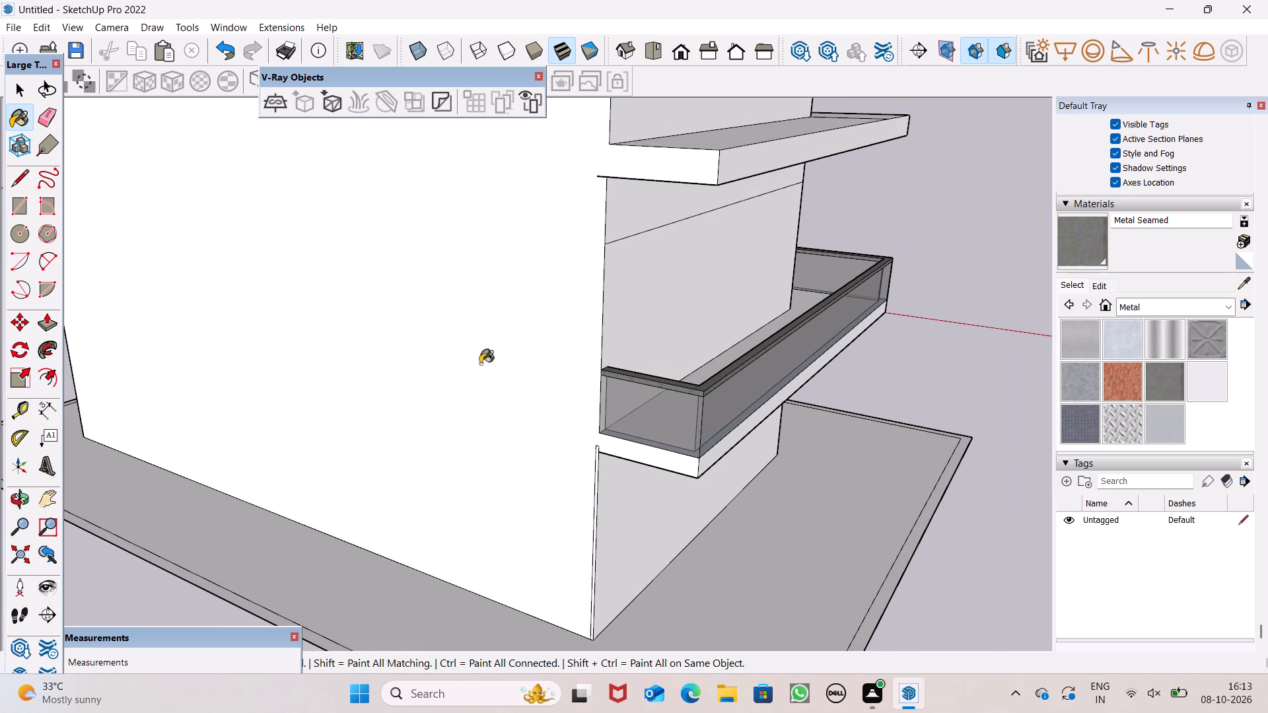
left_click(43, 122)
middle_click_drag(549, 566, 584, 505)
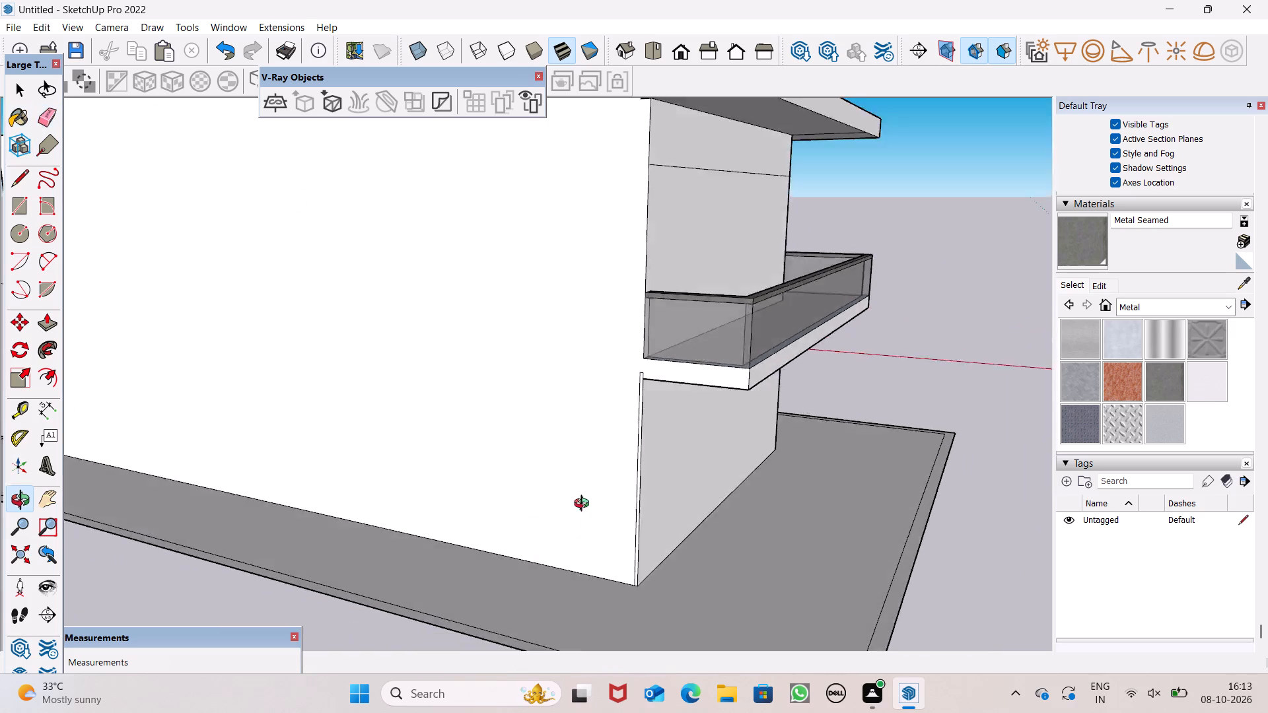
middle_click_drag(584, 505, 590, 491)
scroll(631, 473, "up", 1)
scroll(632, 472, "down", 1)
scroll(632, 472, "up", 10)
middle_click(662, 525)
left_click(661, 552)
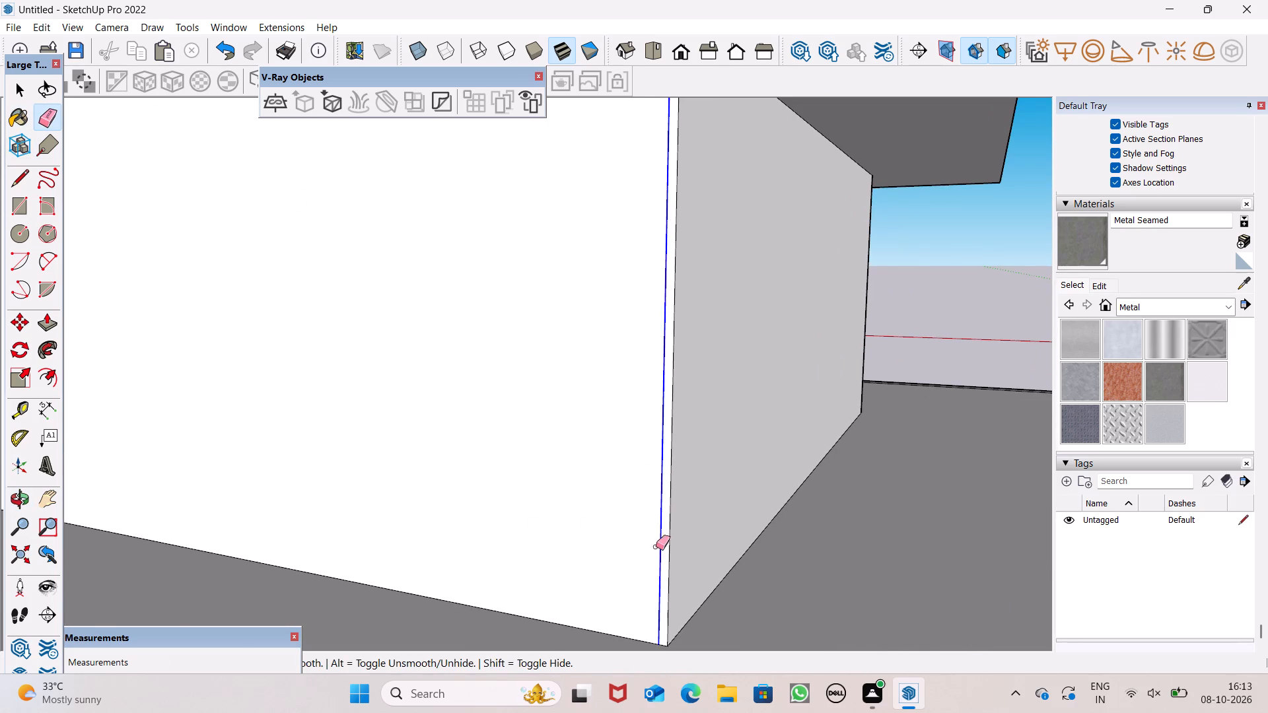
scroll(635, 432, "down", 5)
scroll(694, 176, "up", 11)
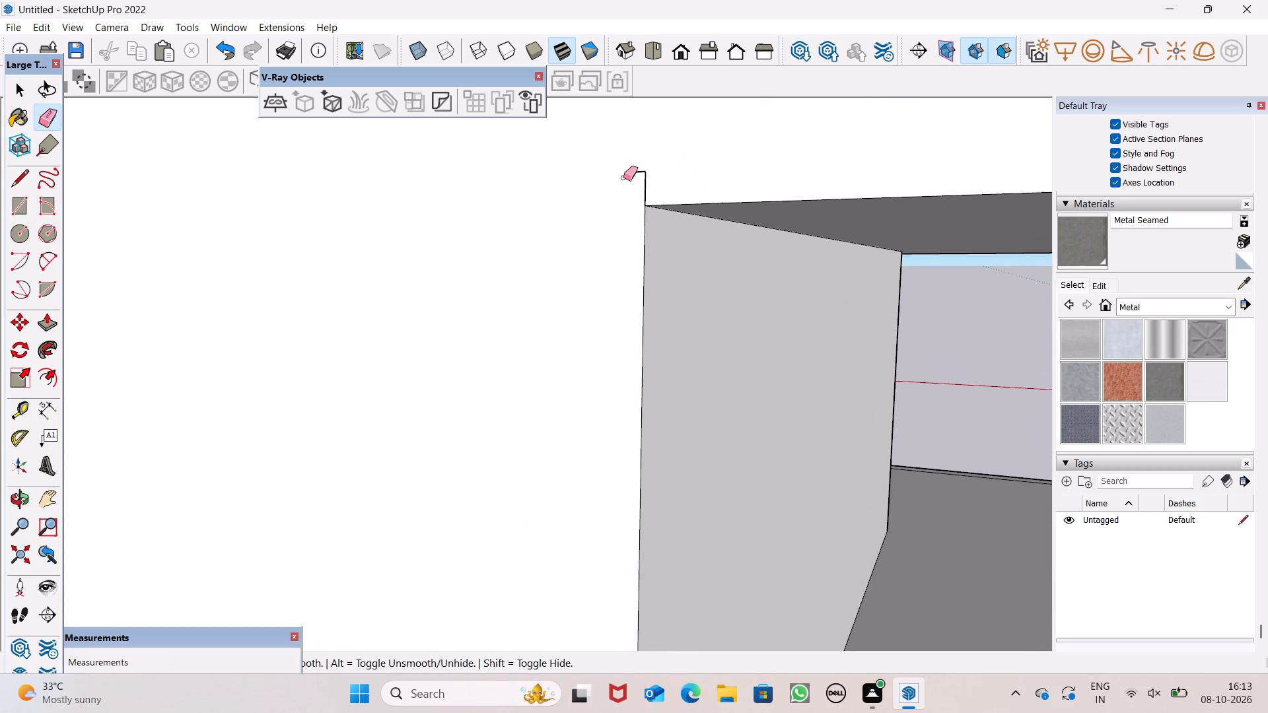
left_click_drag(633, 174, 640, 164)
key("space")
Examine the house from the rear corner, from below and from the front, including the glazed balcony.
scroll(631, 209, "down", 5)
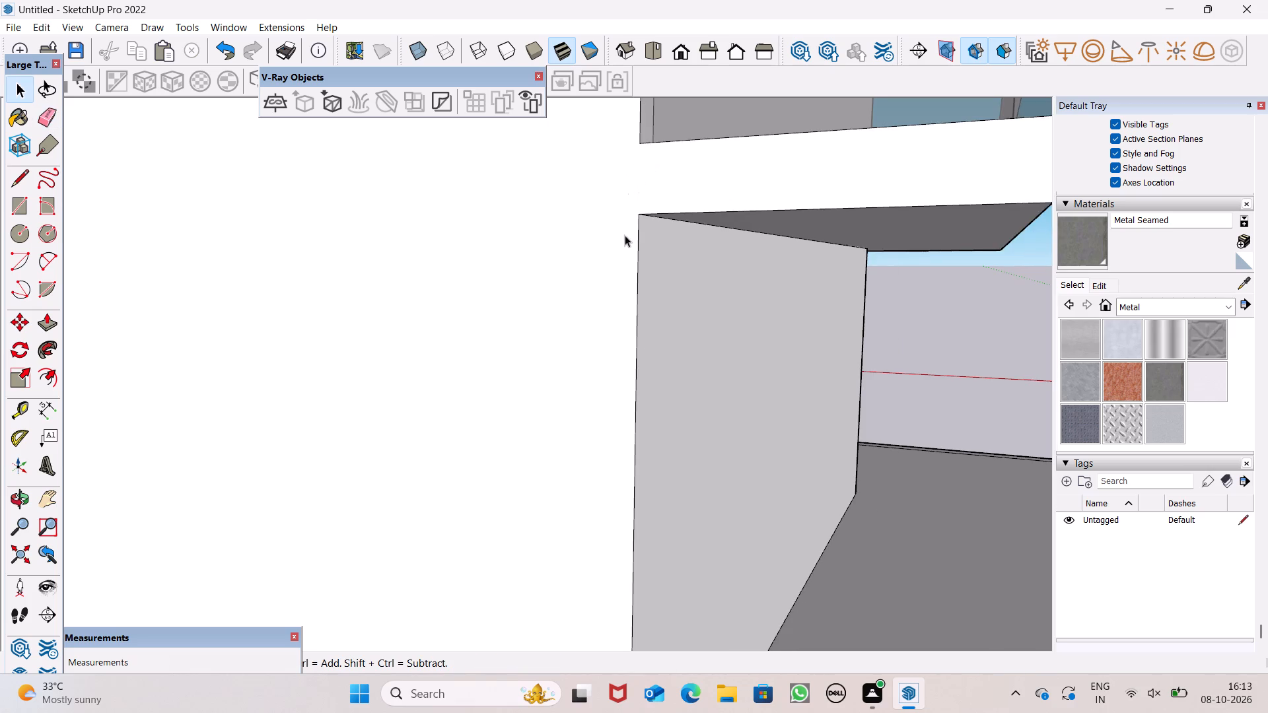
scroll(634, 355, "down", 4)
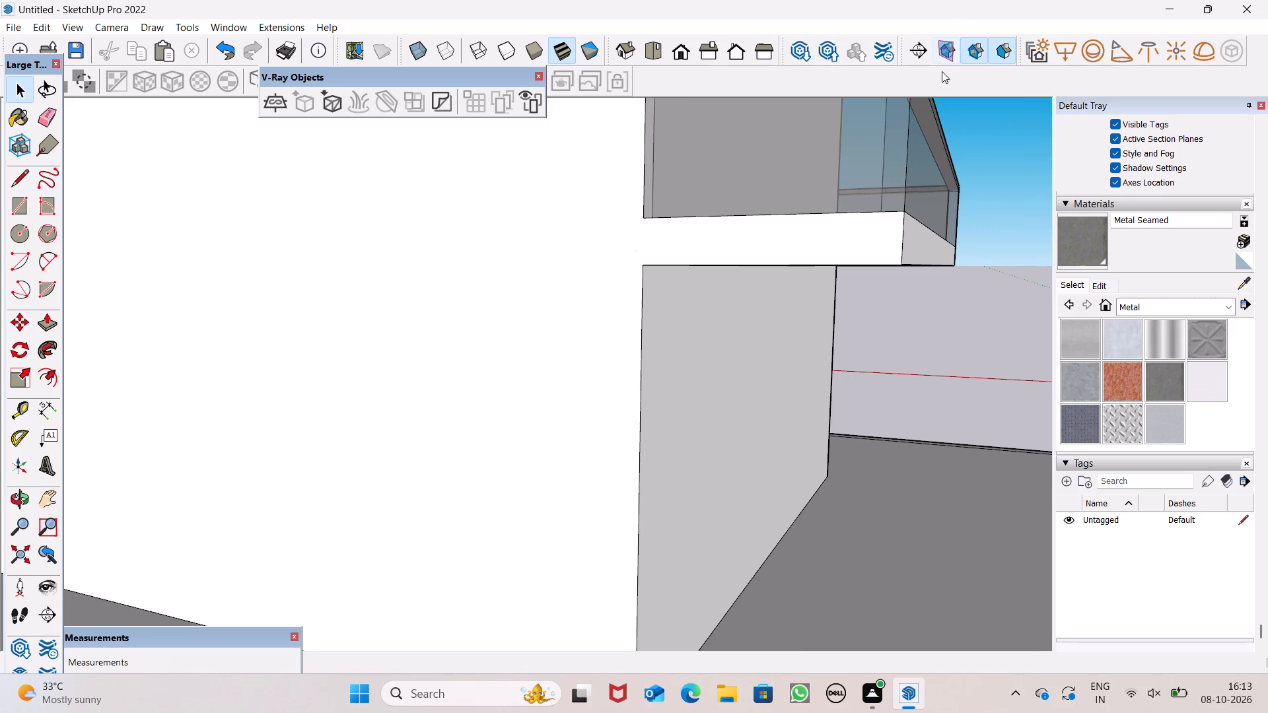
scroll(814, 135, "down", 6)
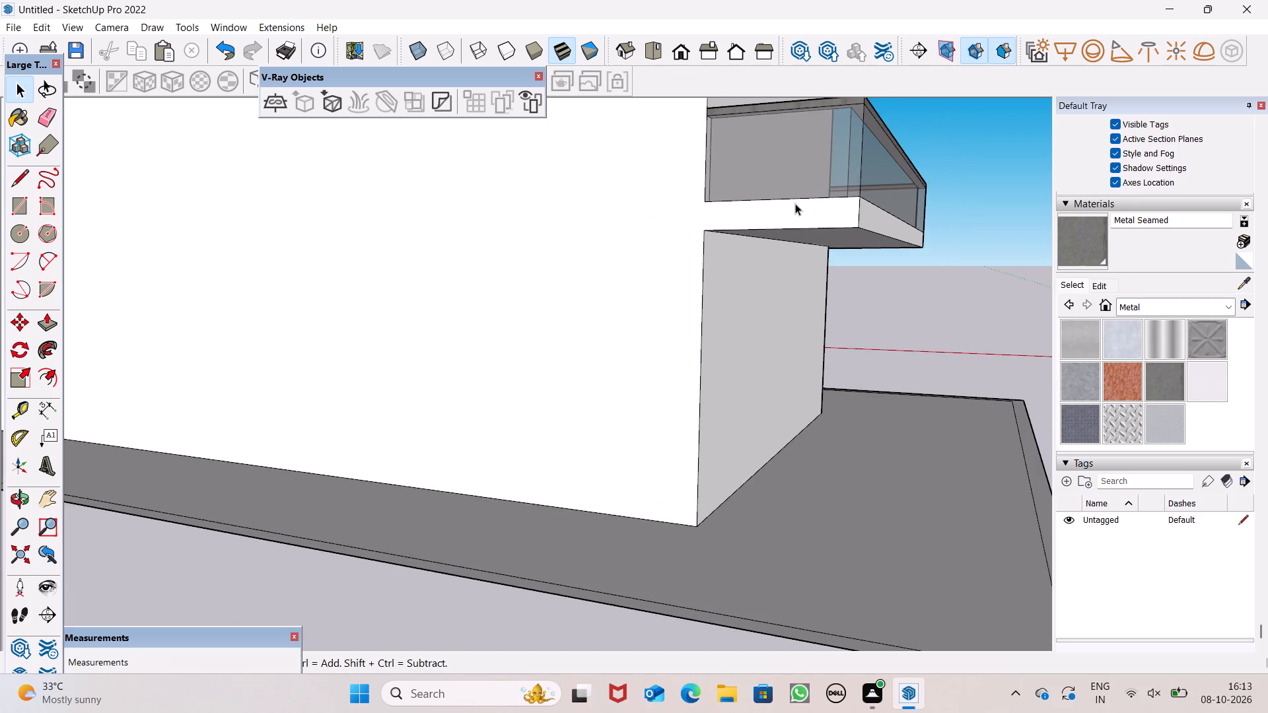
scroll(795, 205, "down", 13)
middle_click_drag(822, 194, 683, 233)
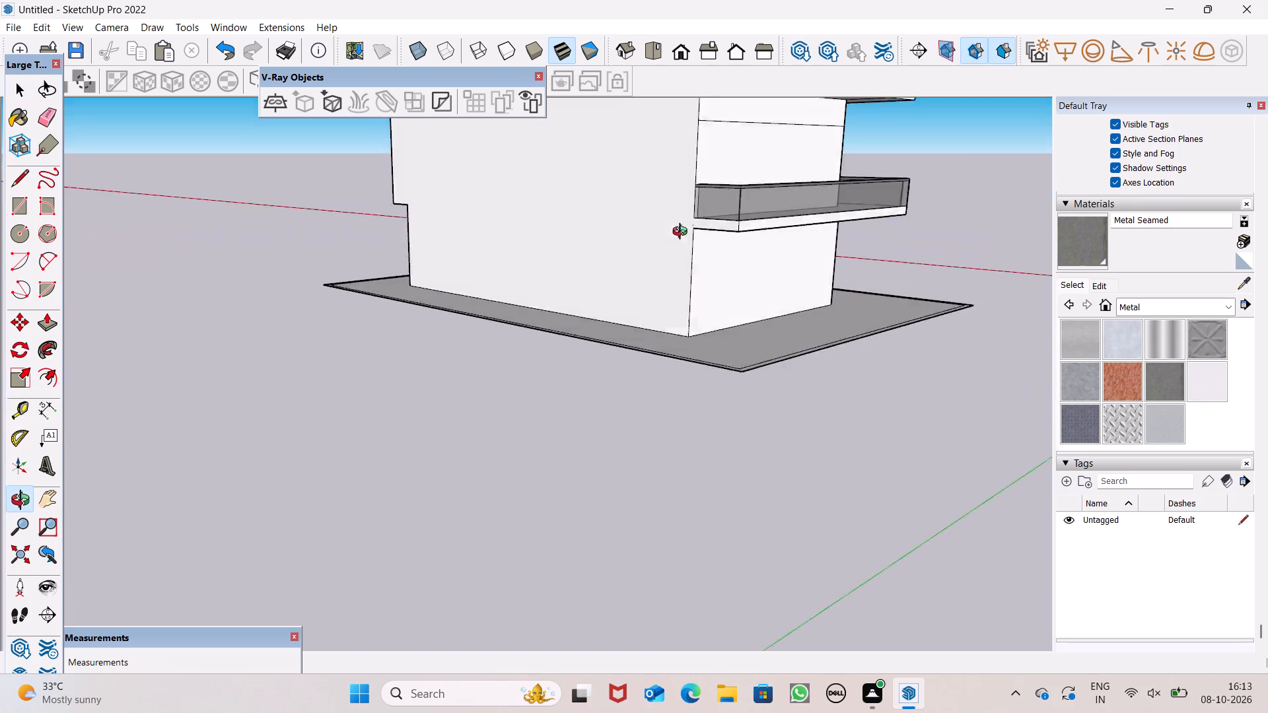
middle_click_drag(683, 233, 257, 148)
scroll(539, 85, "down", 2)
scroll(649, 147, "down", 2)
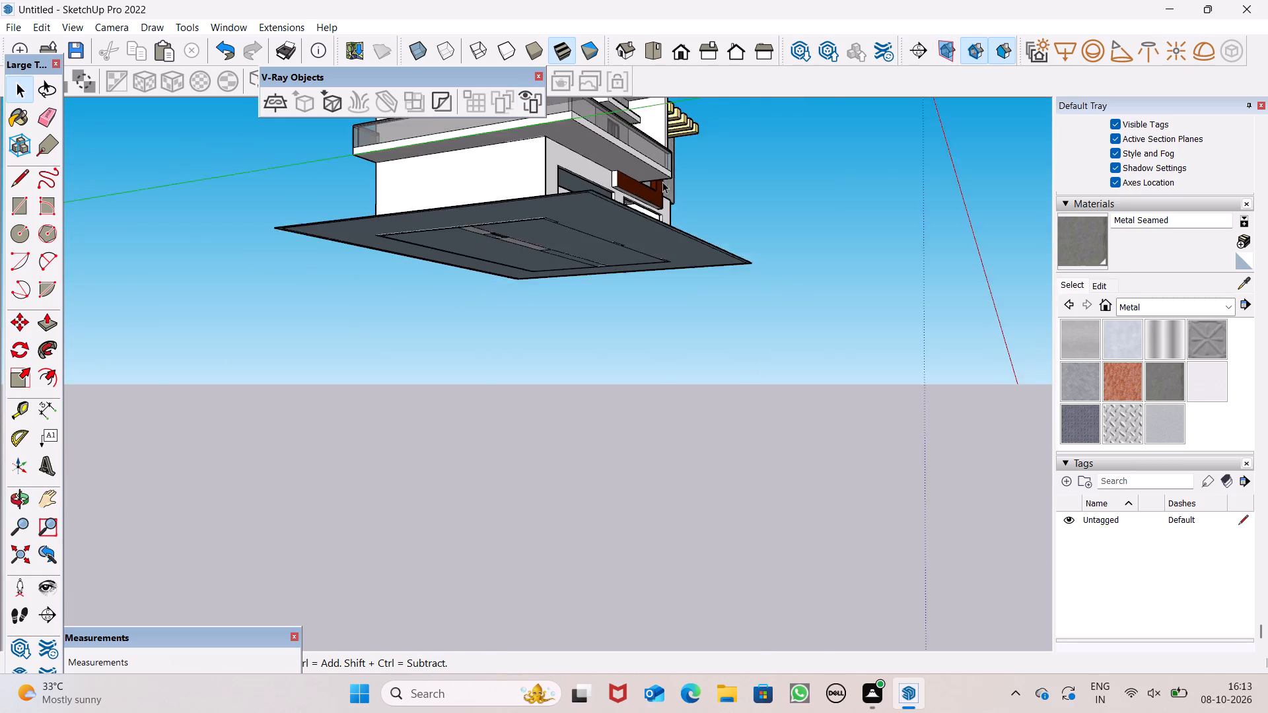
scroll(662, 182, "down", 4)
scroll(721, 234, "down", 8)
middle_click_drag(676, 255, 332, 373)
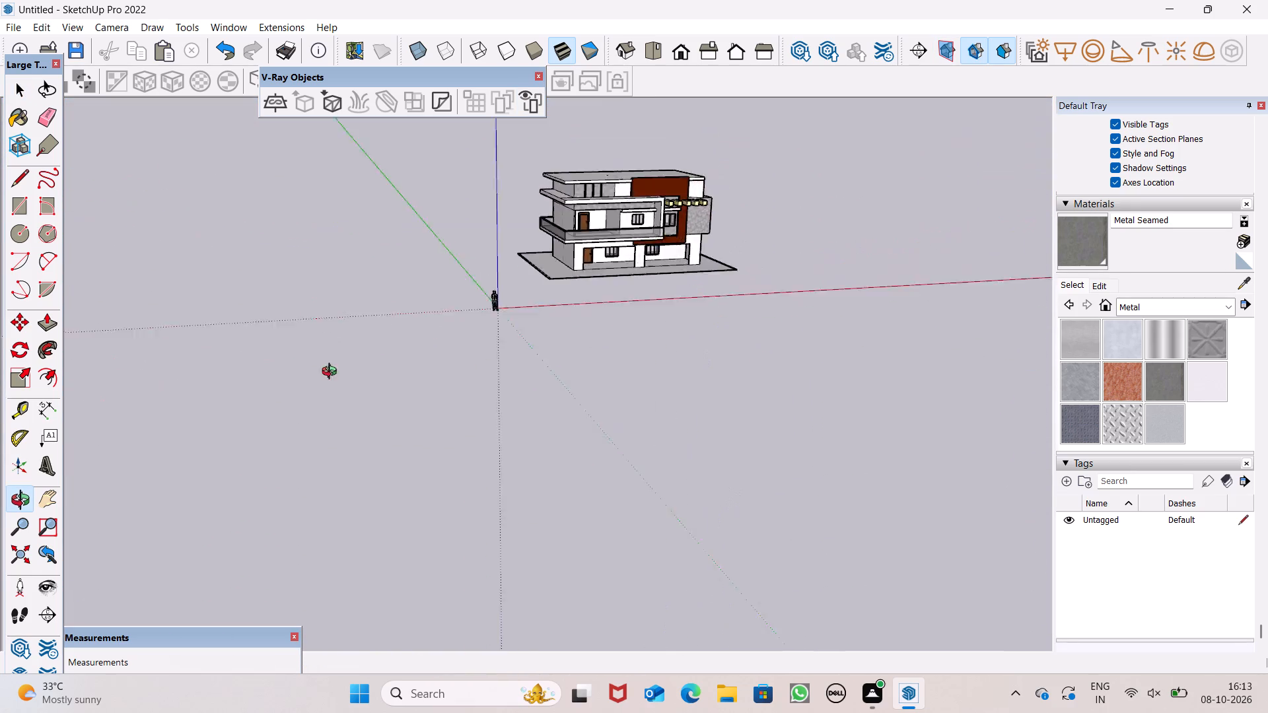
Examine the front of the house and its glazed balcony up close and from above.
middle_click_drag(332, 373, 255, 370)
scroll(382, 252, "up", 3)
scroll(542, 185, "down", 1)
scroll(542, 185, "up", 7)
scroll(534, 227, "down", 1)
scroll(534, 227, "up", 4)
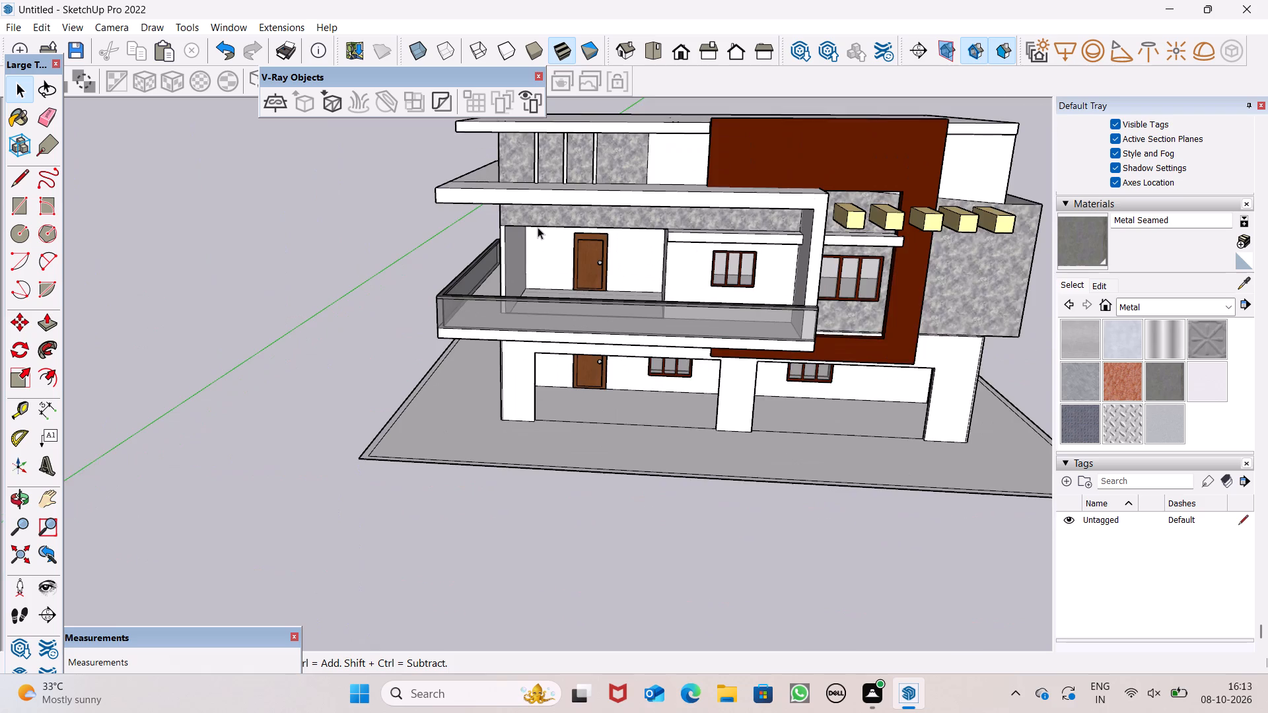
scroll(538, 227, "up", 2)
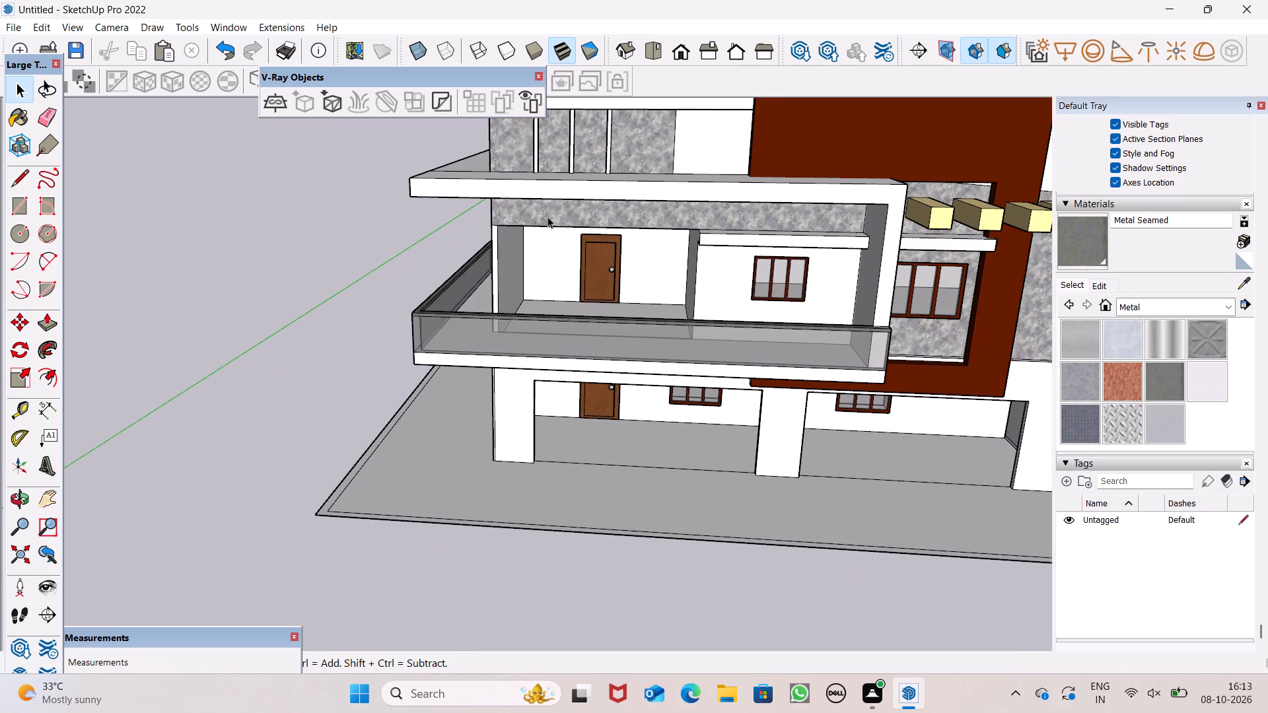
scroll(511, 320, "up", 1)
middle_click_drag(510, 322, 536, 392)
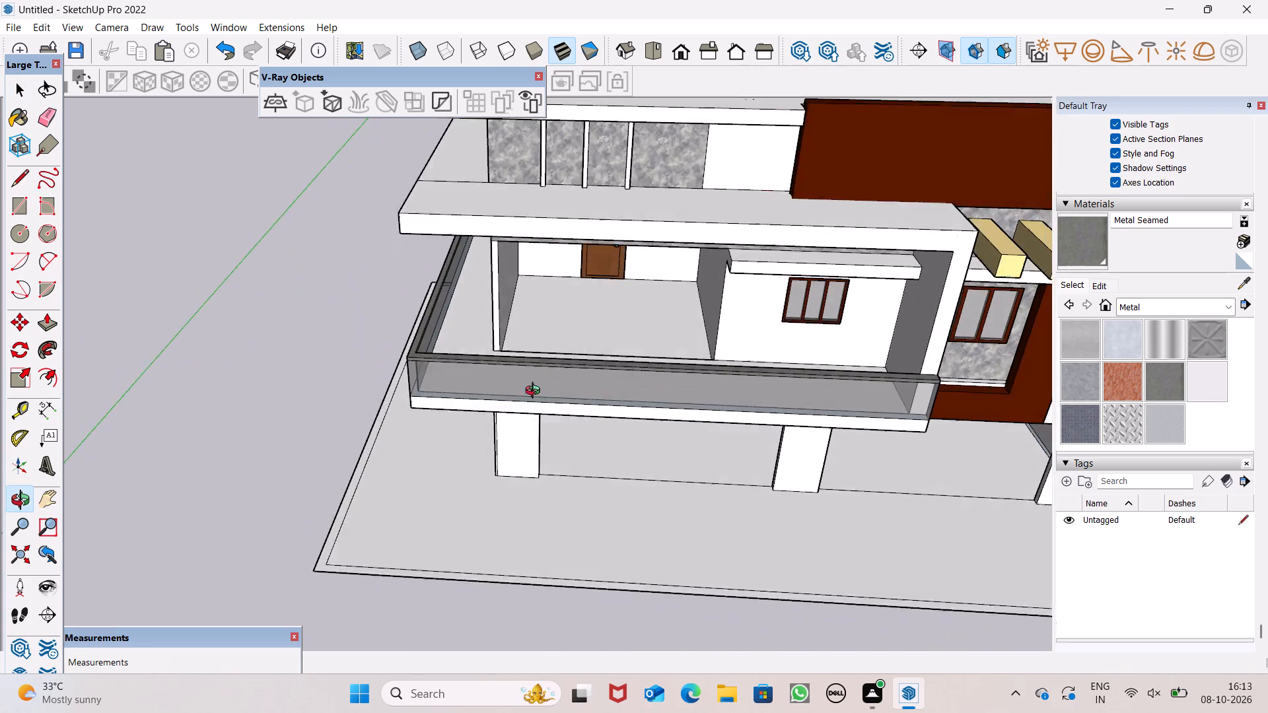
middle_click_drag(536, 392, 540, 382)
scroll(537, 347, "down", 2)
scroll(537, 347, "up", 1)
scroll(537, 347, "down", 3)
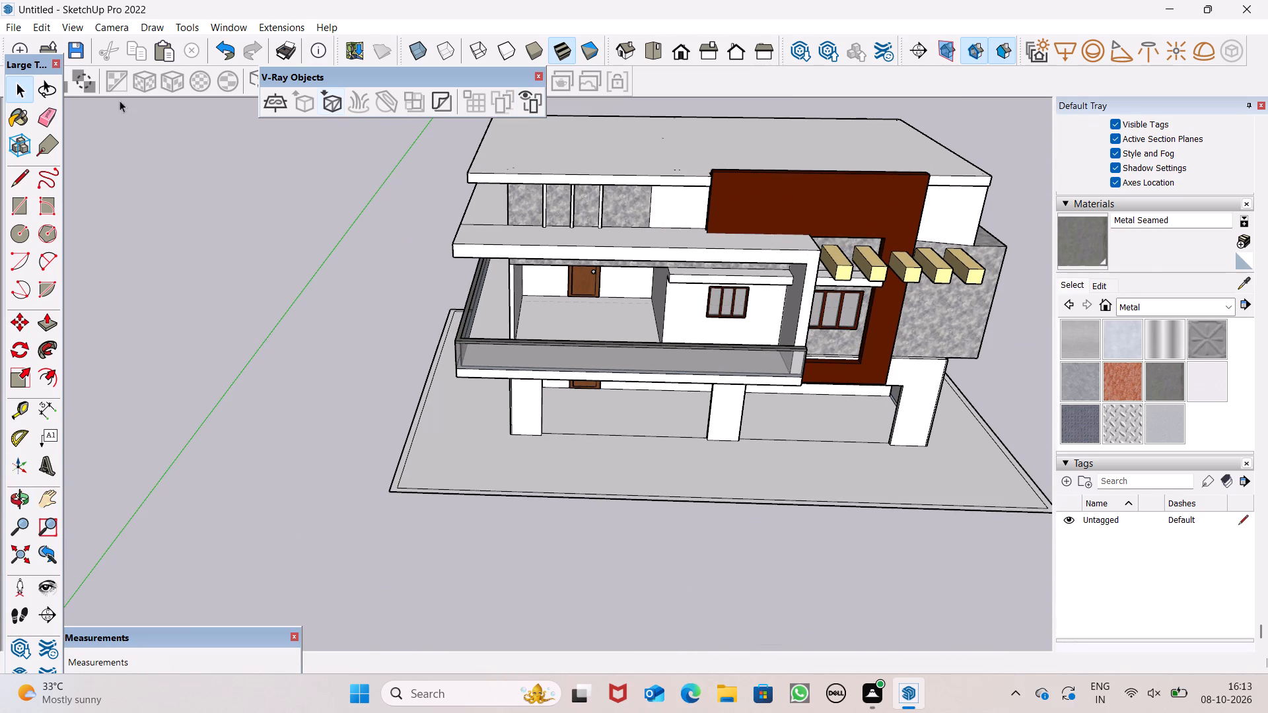
Erase the stray edge across the top surface of the balcony's roof slab, near its outer end.
left_click(57, 108)
scroll(458, 219, "up", 5)
left_click_drag(494, 210, 491, 219)
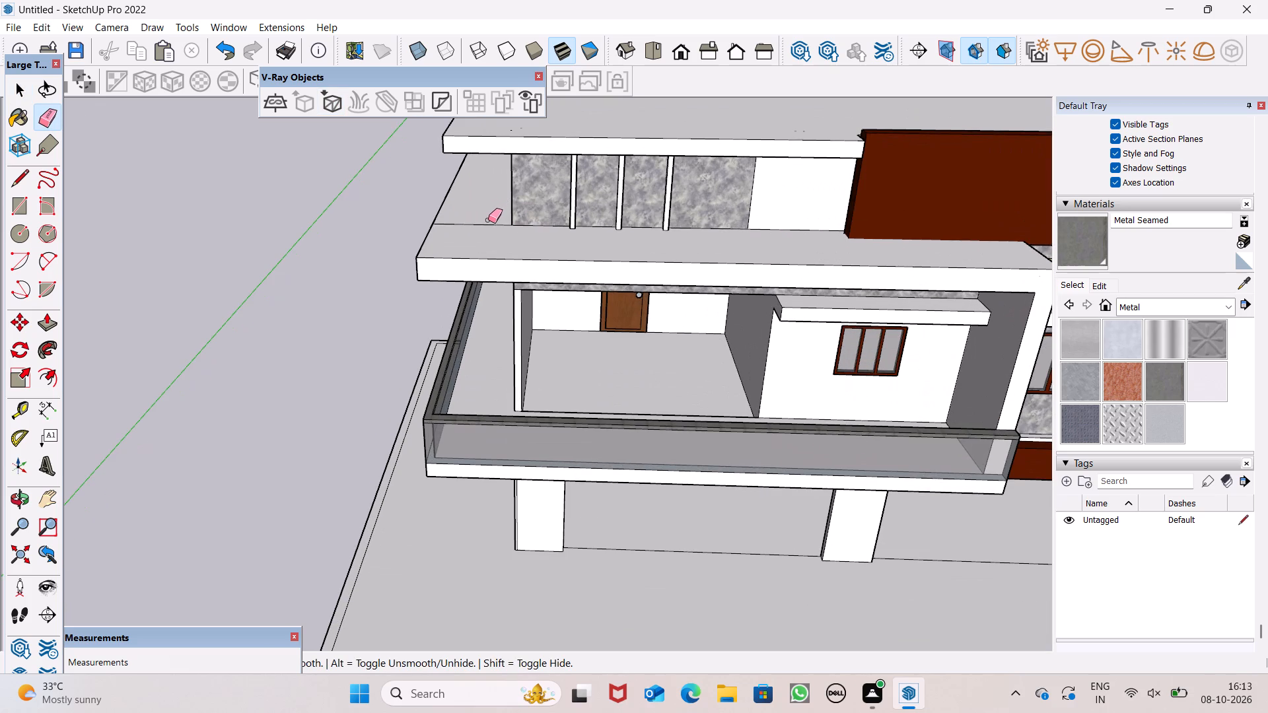
left_click(487, 220)
left_click(486, 221)
scroll(349, 209, "down", 7)
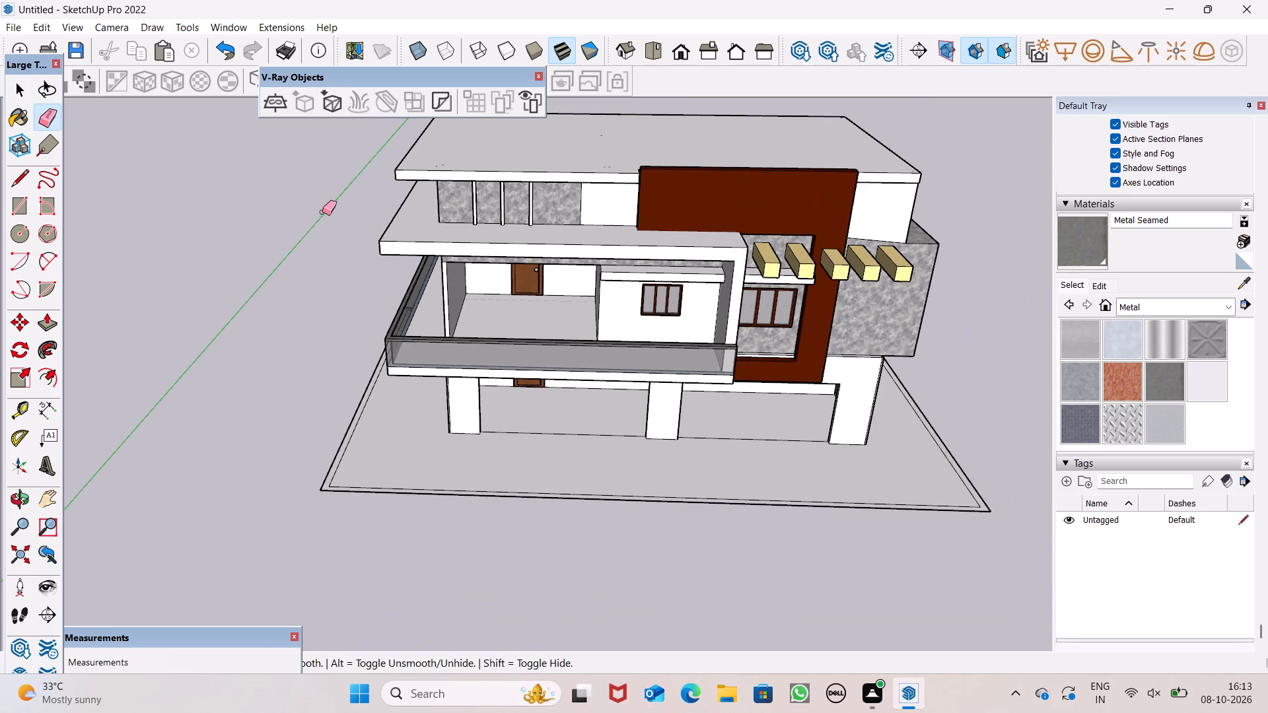
key("space")
Push/Pull the narrow border strip around the plot up 4' to form the boundary wall.
scroll(585, 81, "down", 5)
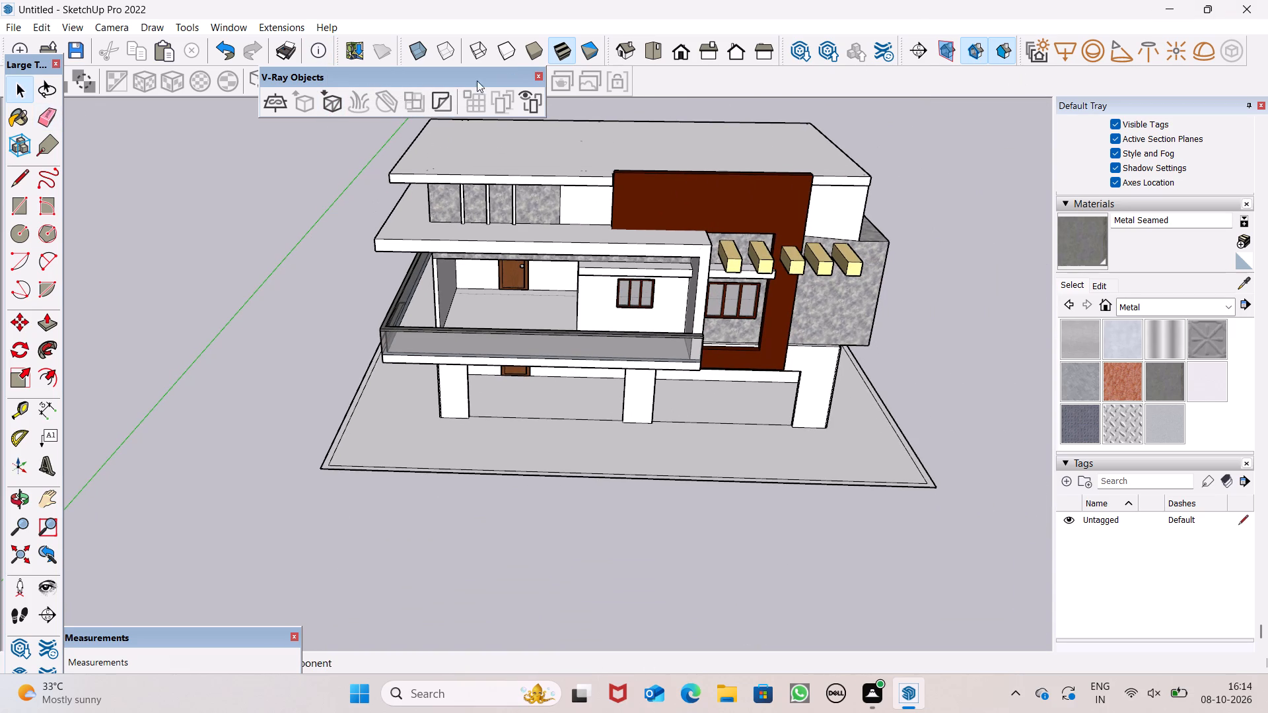
scroll(460, 298, "down", 3)
middle_click_drag(499, 349, 530, 306)
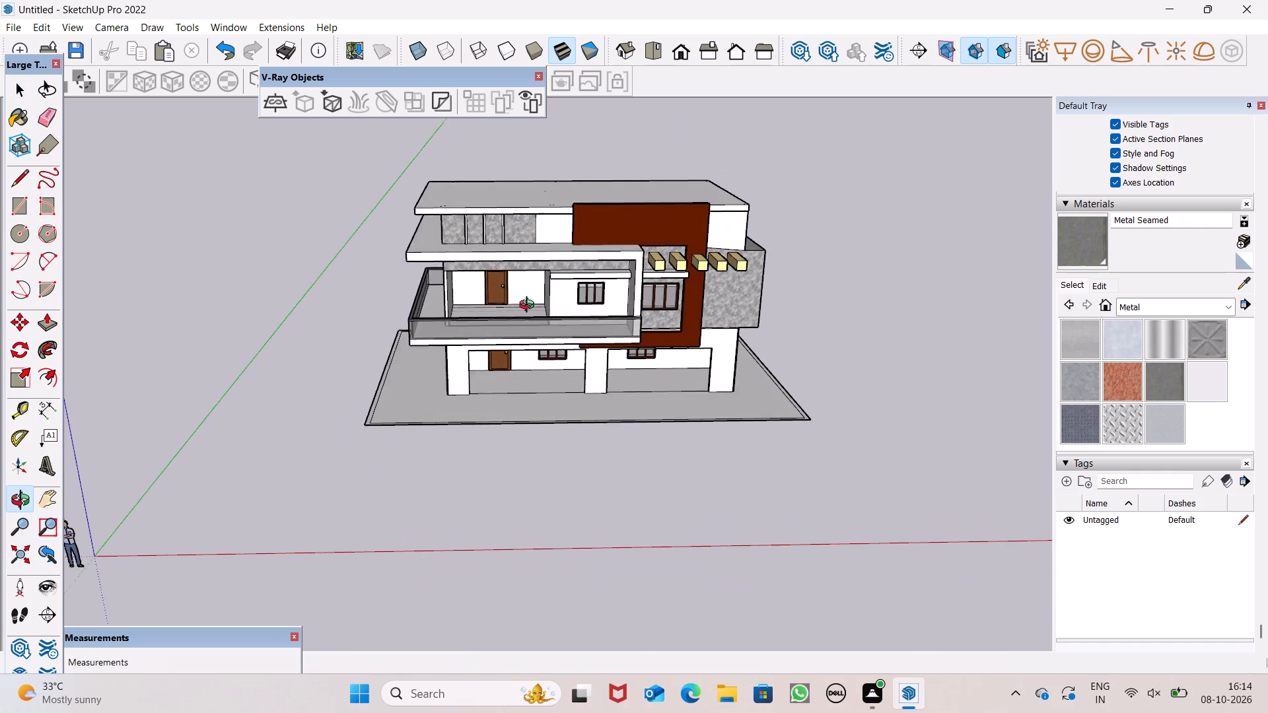
middle_click_drag(530, 306, 516, 313)
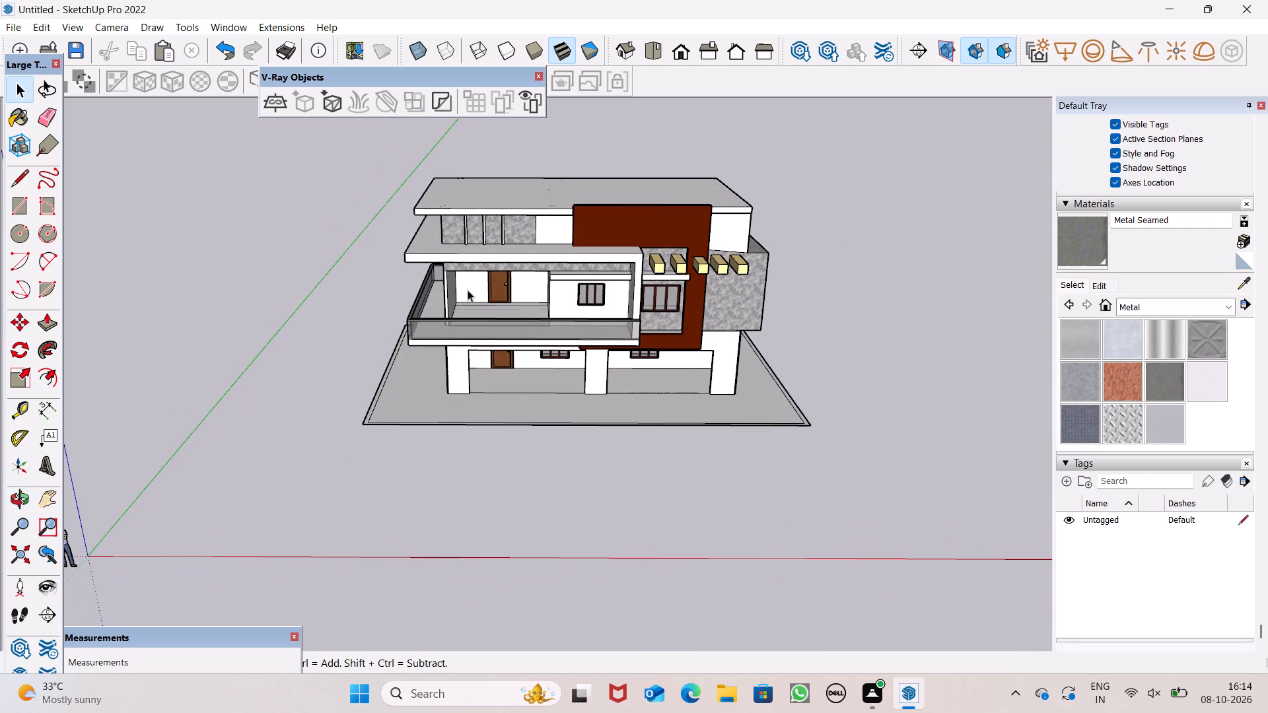
left_click(53, 319)
scroll(312, 417, "up", 1)
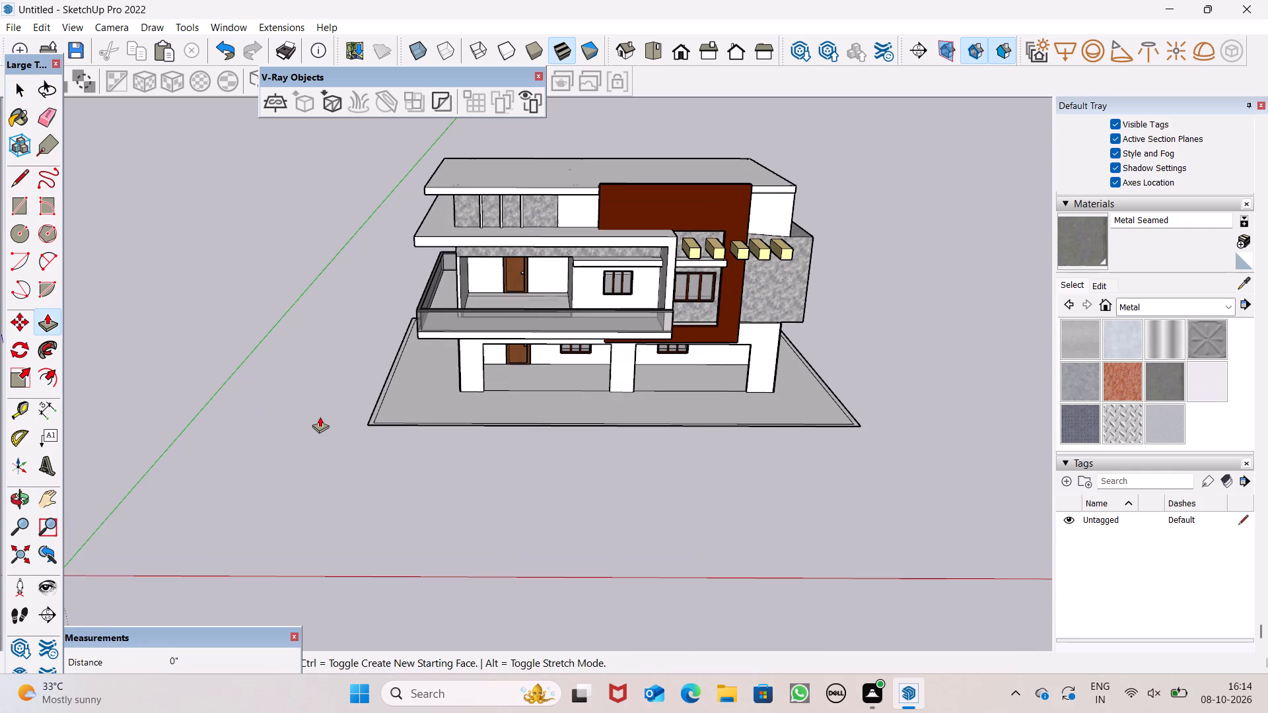
scroll(320, 417, "up", 1)
scroll(395, 421, "up", 7)
middle_click_drag(389, 436, 394, 481)
scroll(376, 482, "up", 5)
left_click_drag(353, 463, 355, 391)
type("4'")
key("Return")
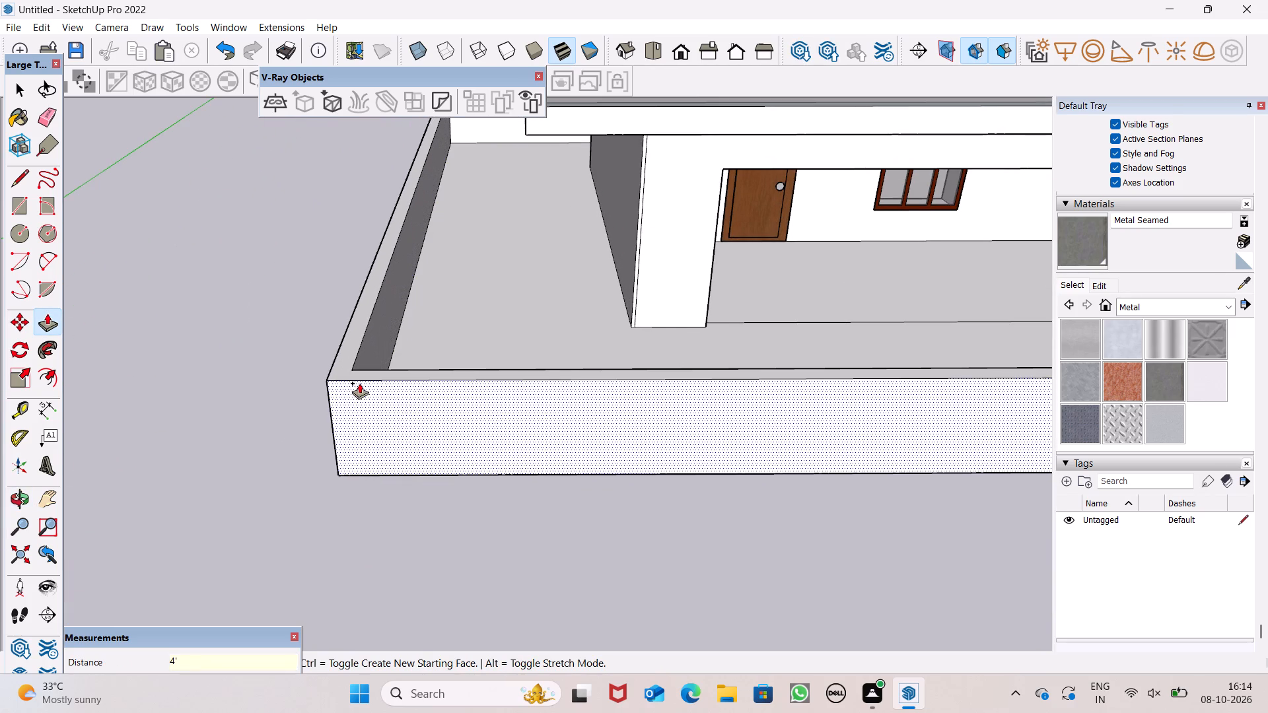
Examine the boundary wall around the house from above and from the front.
scroll(359, 383, "up", 1)
scroll(360, 385, "down", 6)
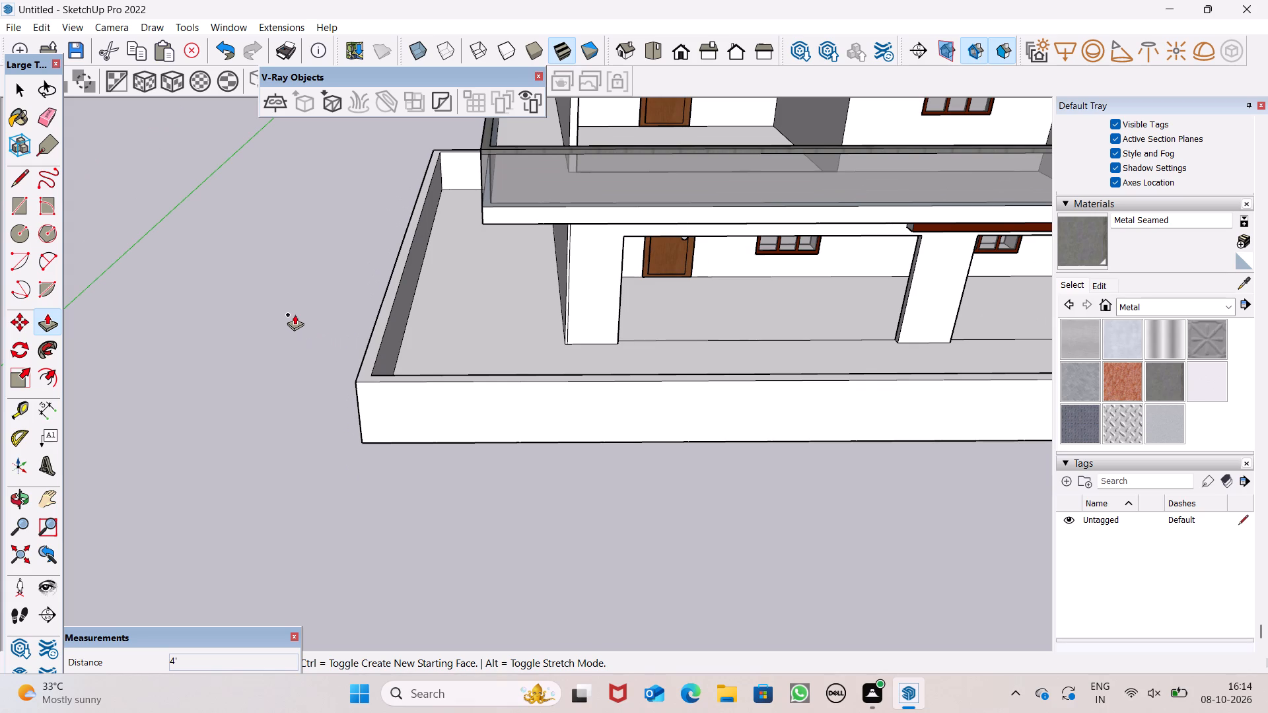
scroll(377, 253, "down", 4)
scroll(375, 310, "down", 5)
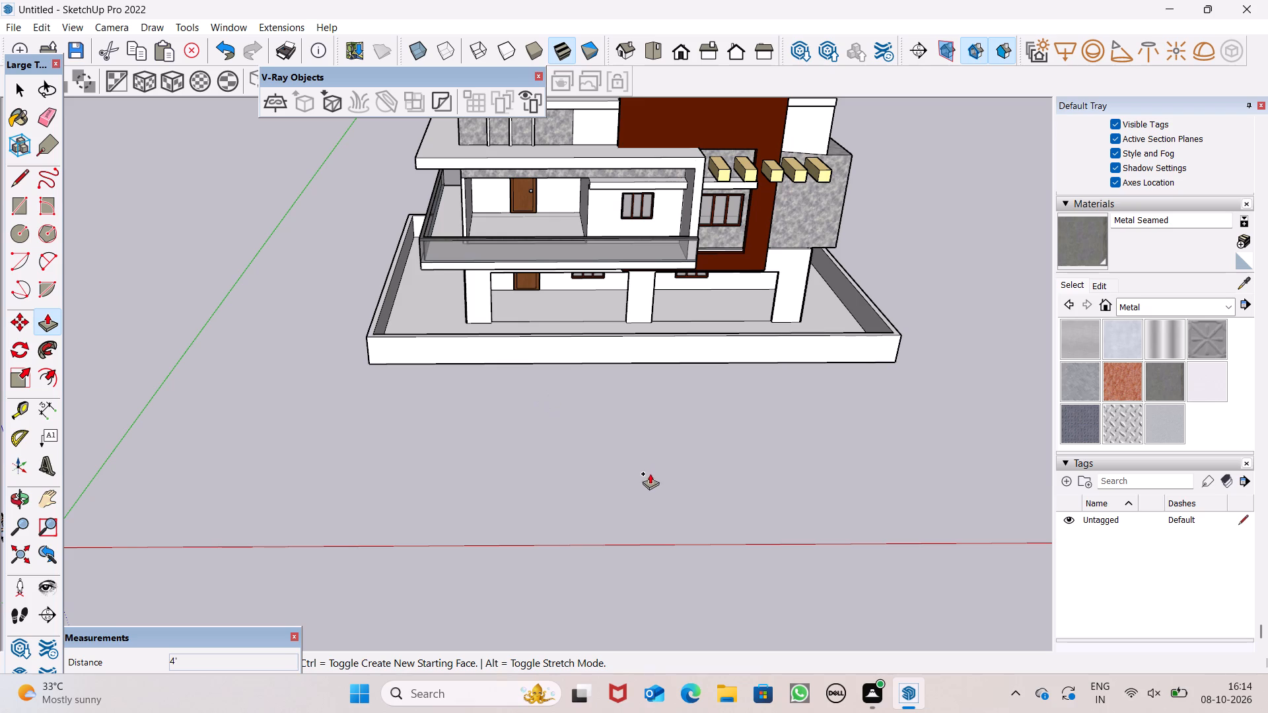
scroll(662, 450, "down", 1)
middle_click_drag(662, 497, 655, 494)
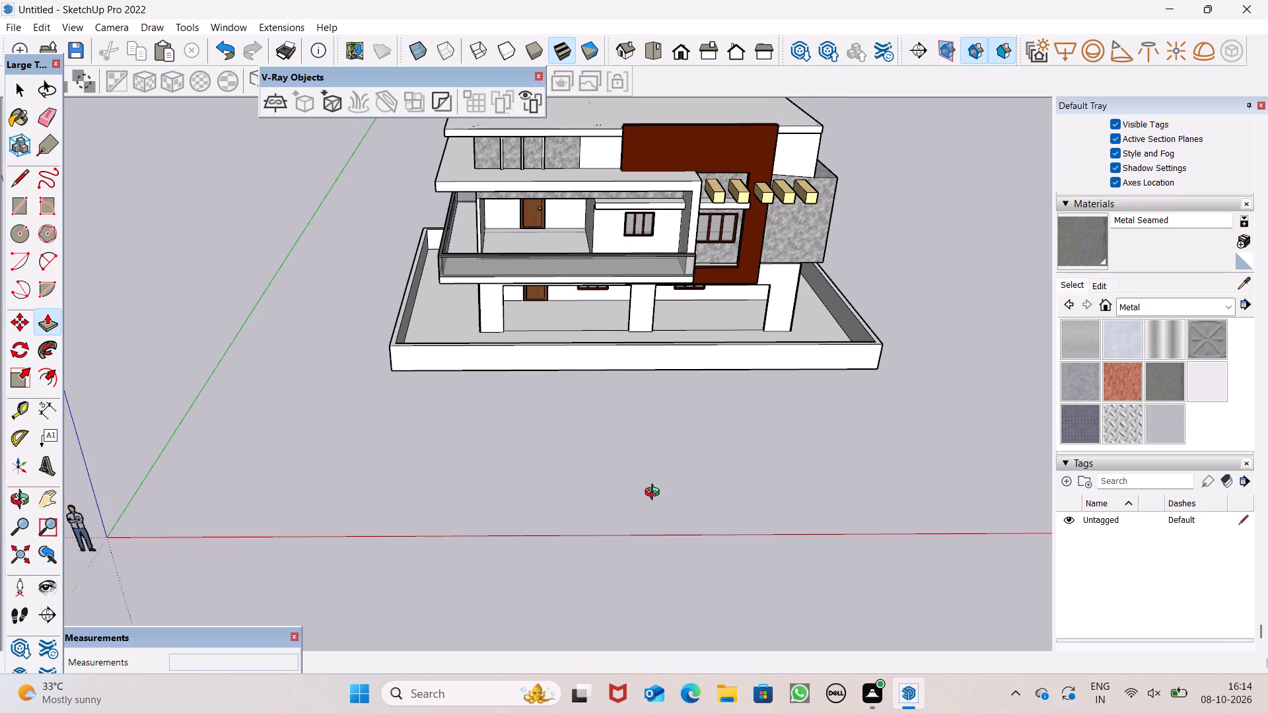
middle_click_drag(655, 494, 629, 401)
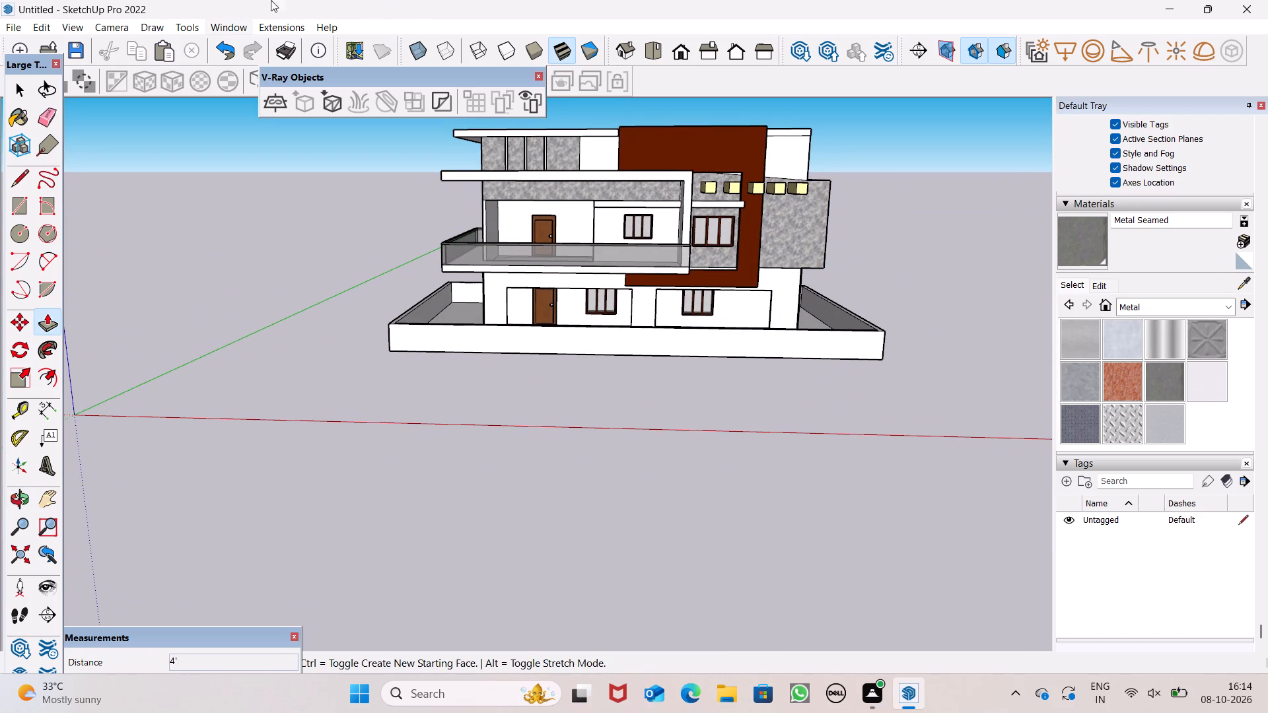
scroll(300, 40, "up", 1)
scroll(58, 260, "up", 3)
Draw a rectangle about 2' 11 9/16" by 2' 4 3/16" on the front boundary wall's outer face, standing on its bottom edge near the door-side corner.
left_click(24, 212)
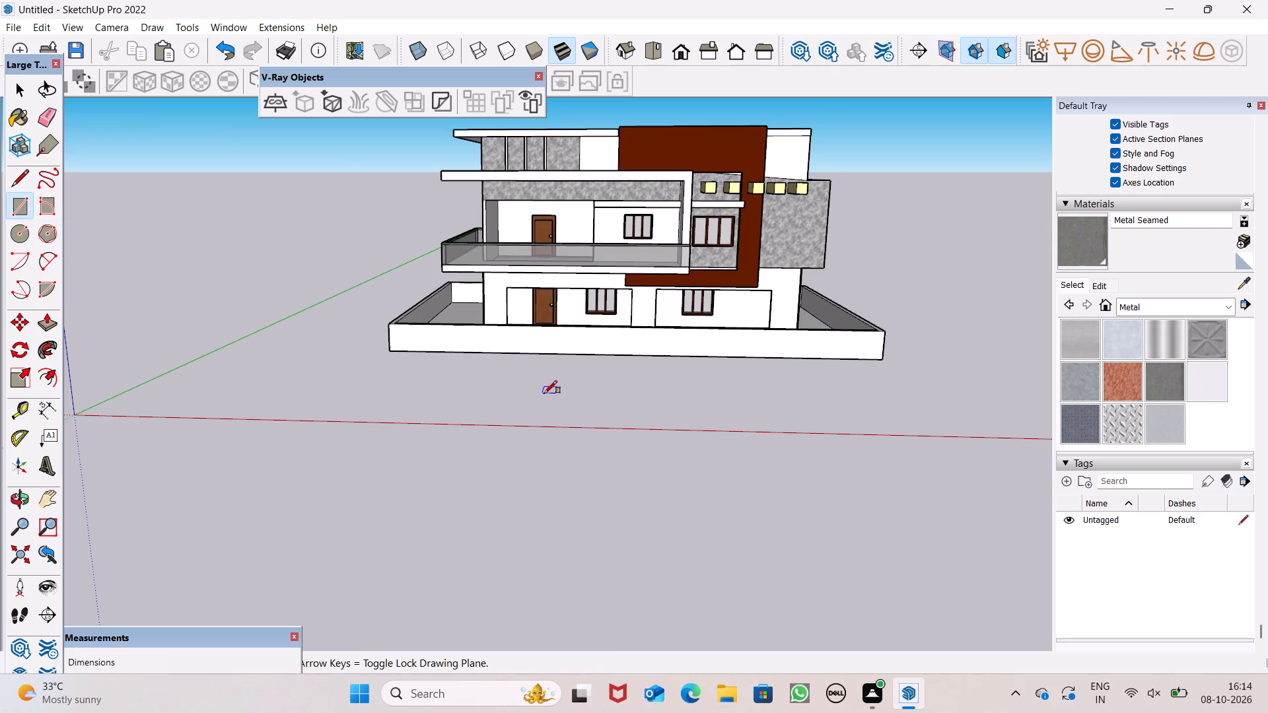
scroll(557, 395, "up", 7)
scroll(406, 284, "up", 3)
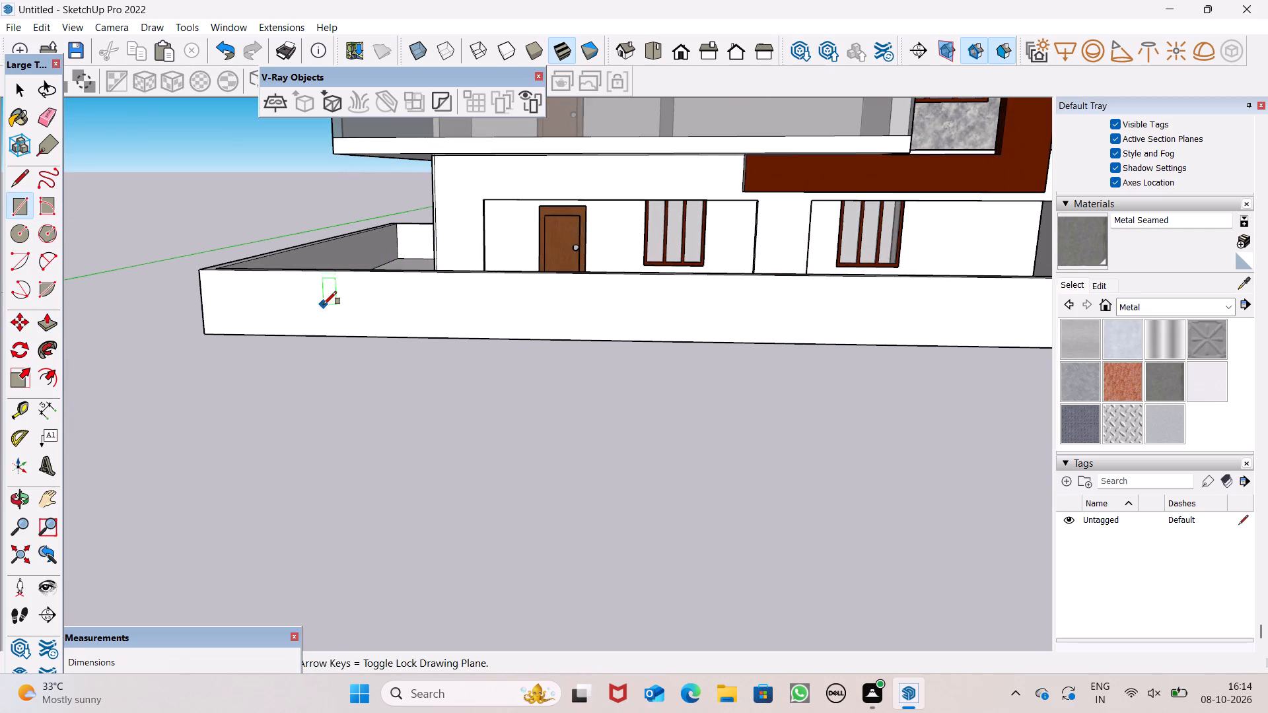
scroll(327, 305, "up", 8)
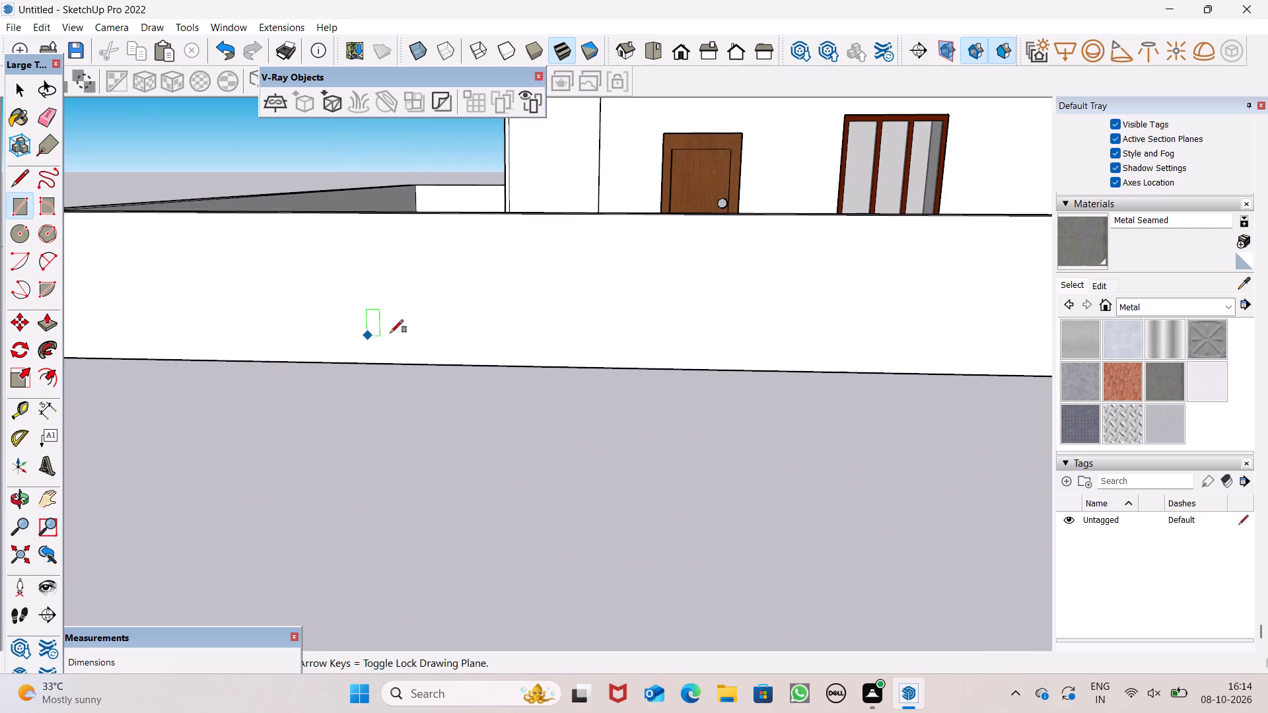
scroll(426, 297, "down", 7)
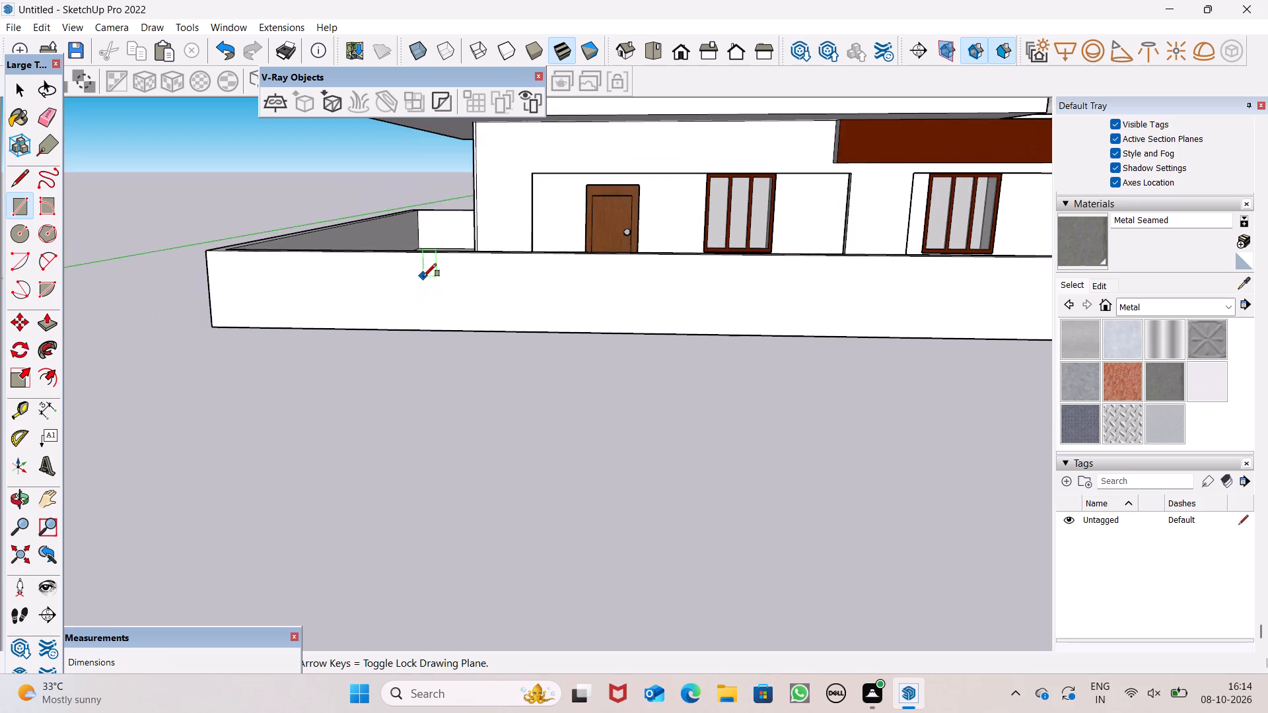
middle_click_drag(427, 310, 448, 322)
scroll(388, 316, "up", 1)
scroll(388, 316, "down", 1)
scroll(388, 316, "up", 2)
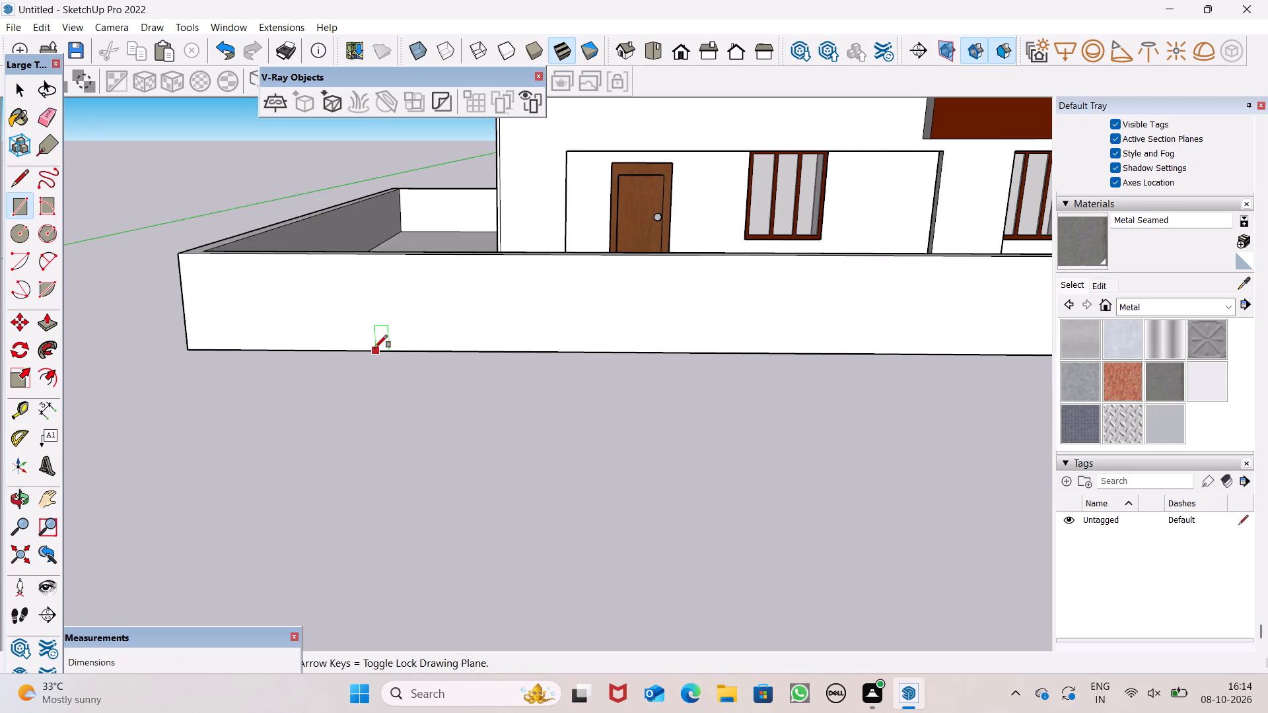
left_click(374, 347)
left_click(444, 295)
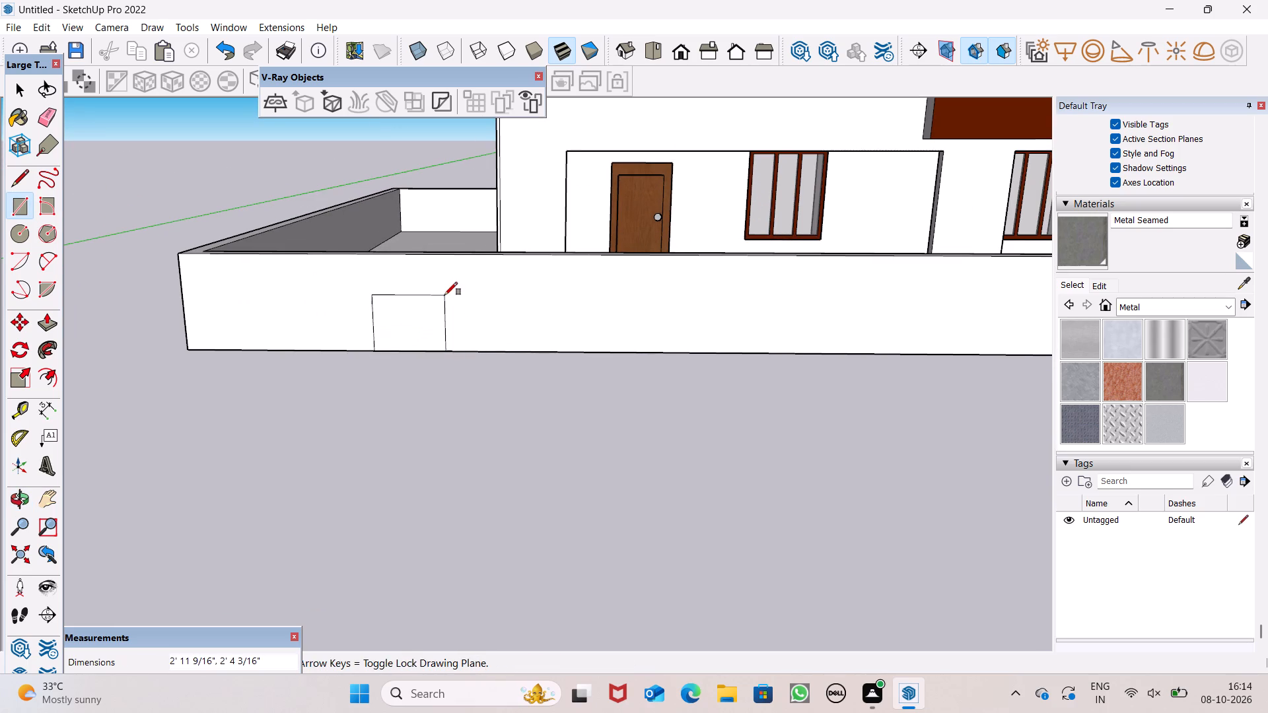
key("space")
Push/Pull the rectangle outward from the front boundary wall about 5 inches to form a pier.
left_click(47, 326)
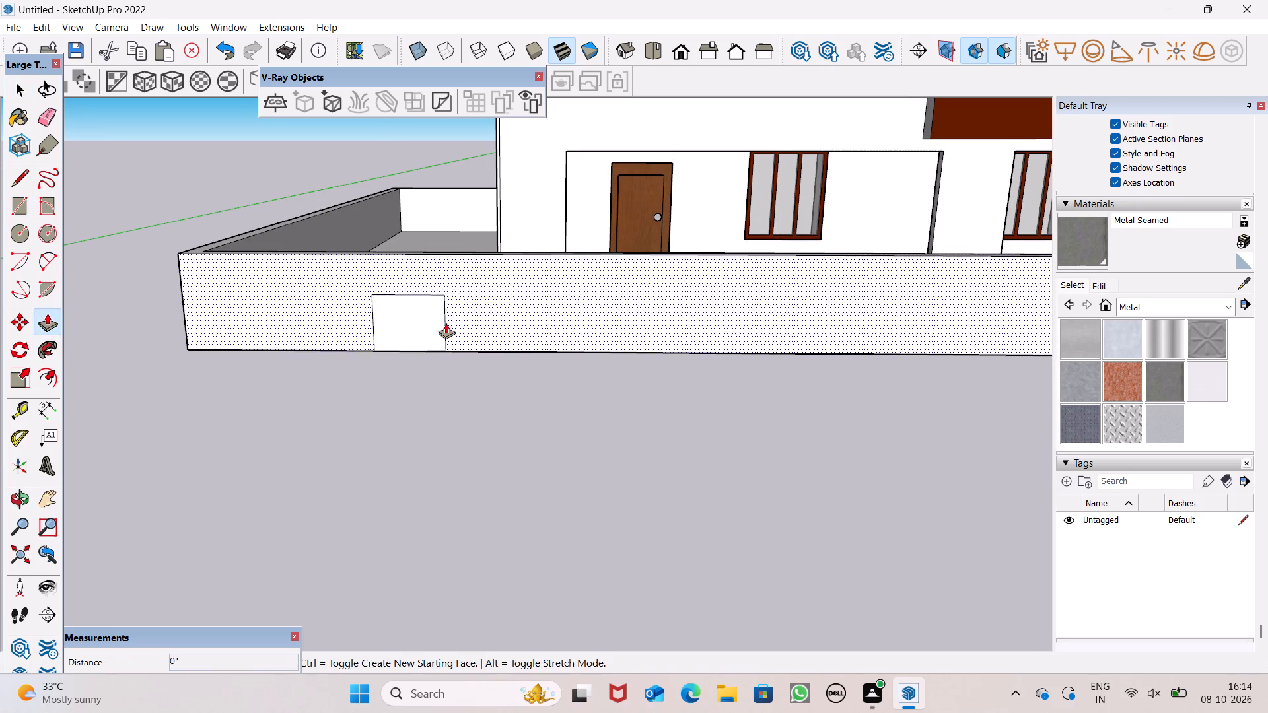
middle_click_drag(446, 323, 437, 386)
scroll(437, 386, "up", 5)
left_click_drag(417, 382, 417, 389)
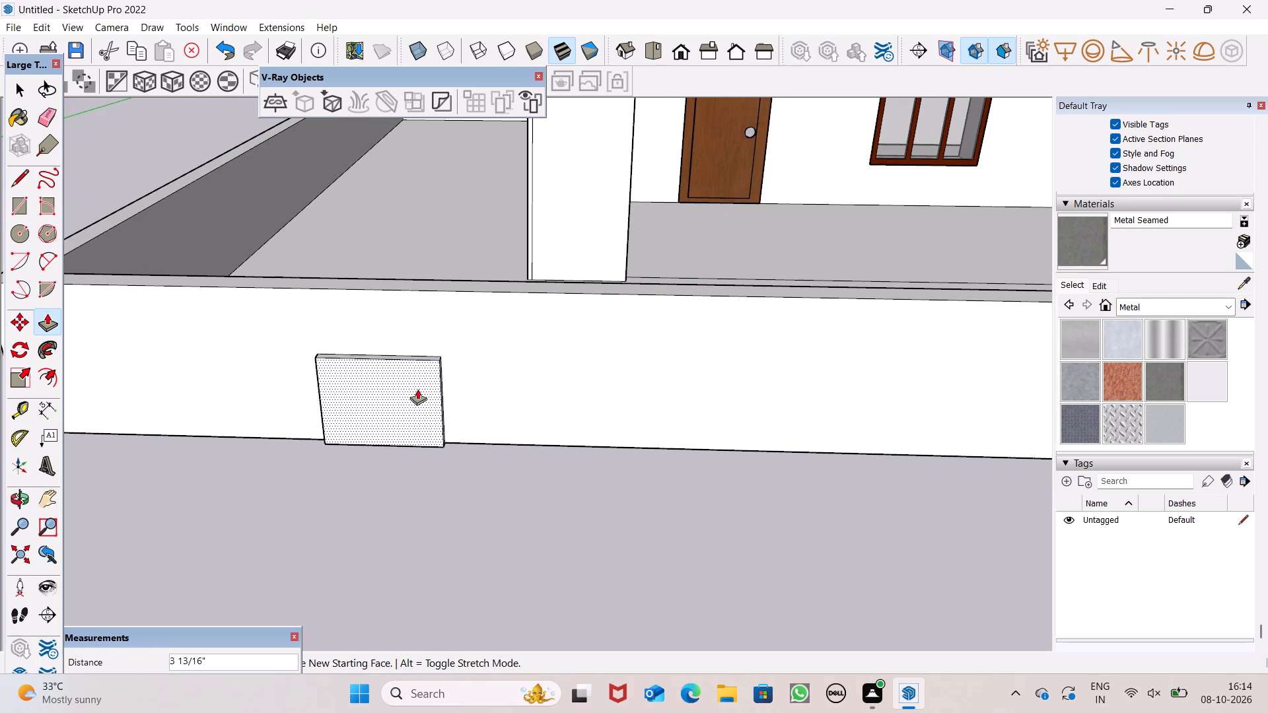
left_click_drag(417, 389, 417, 391)
middle_click_drag(496, 399, 496, 402)
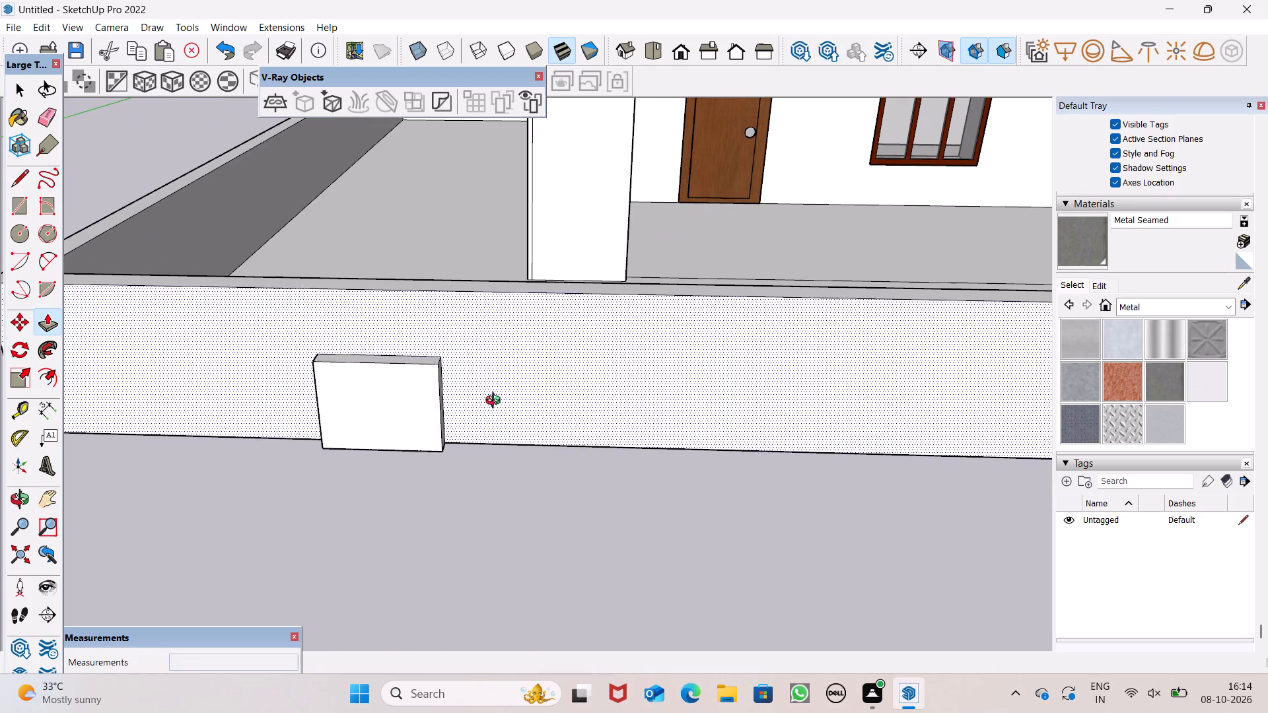
Raise the pier's top face by about 1' 7 13/16", level with the top of the boundary wall.
middle_click_drag(496, 402, 442, 466)
scroll(334, 376, "up", 5)
left_click_drag(350, 402, 348, 310)
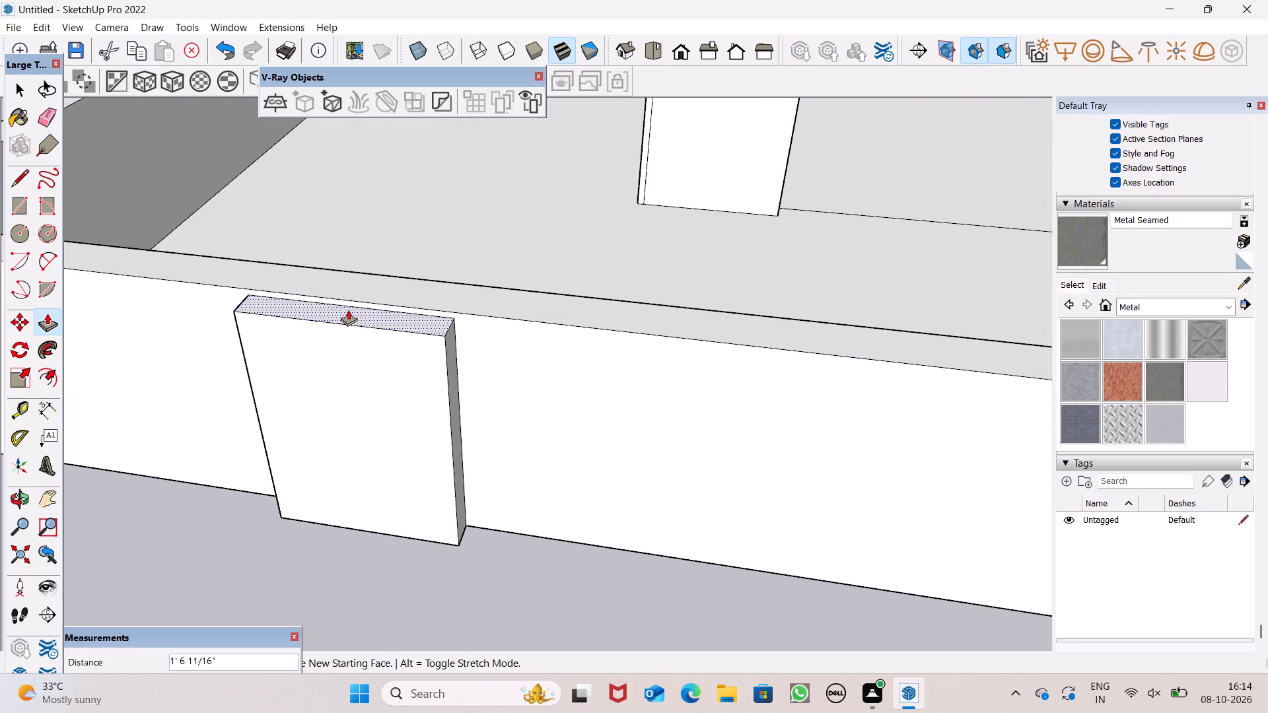
left_click_drag(348, 310, 347, 303)
scroll(429, 294, "down", 6)
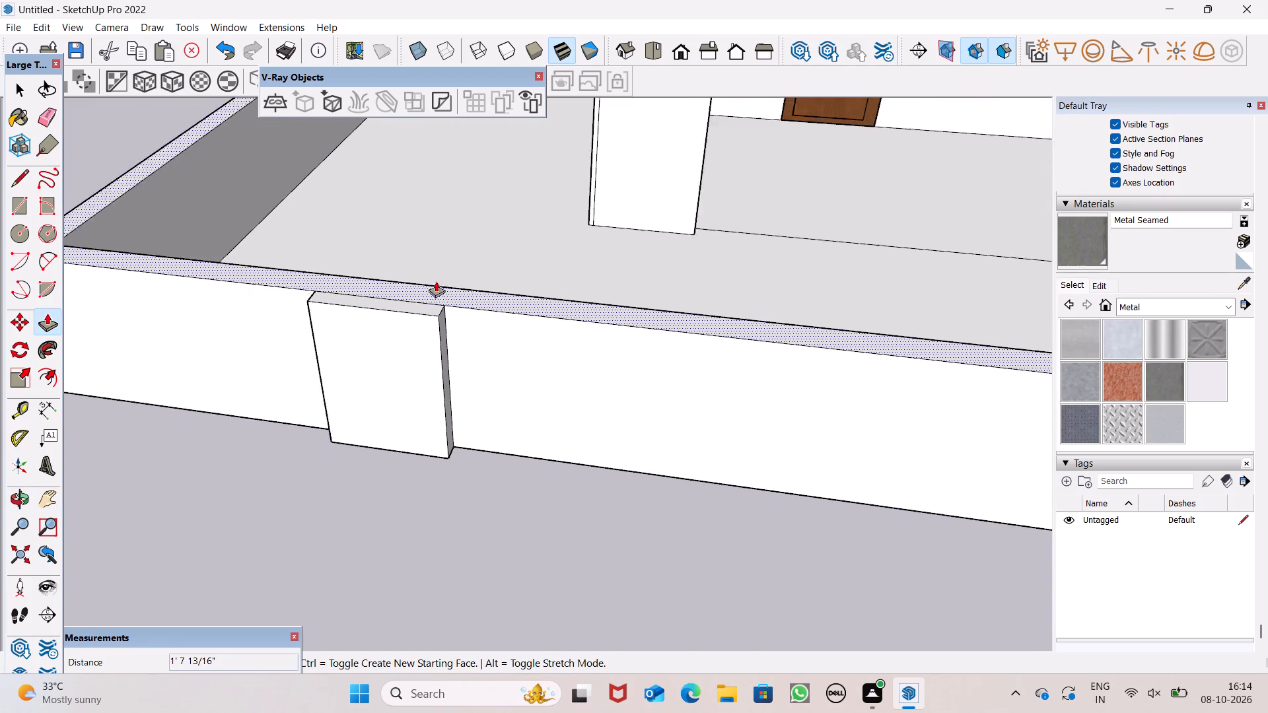
Raise the pier's top face above the boundary wall in two pulls, the second about 8 15/16".
middle_click_drag(500, 312, 526, 407)
scroll(398, 401, "up", 5)
left_click_drag(413, 380, 414, 380)
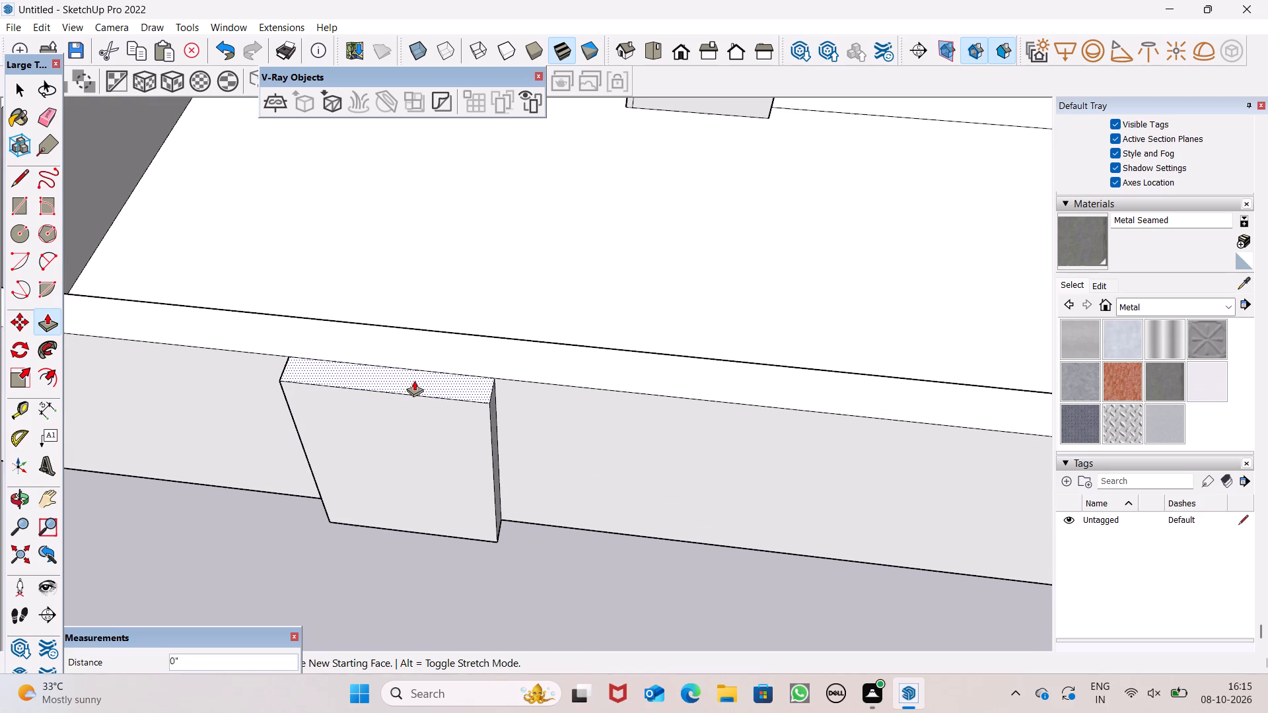
left_click_drag(414, 380, 413, 344)
left_click_drag(413, 343, 394, 307)
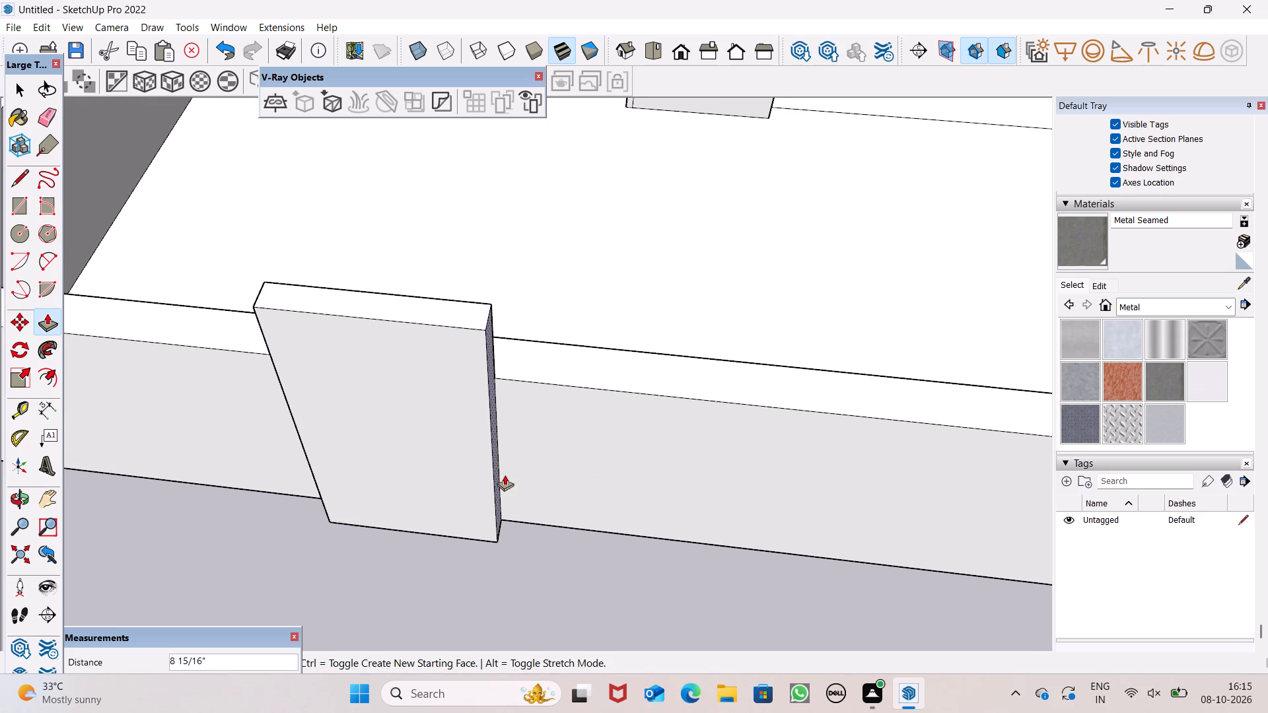
scroll(525, 411, "down", 5)
middle_click_drag(575, 461, 590, 278)
scroll(460, 256, "down", 4)
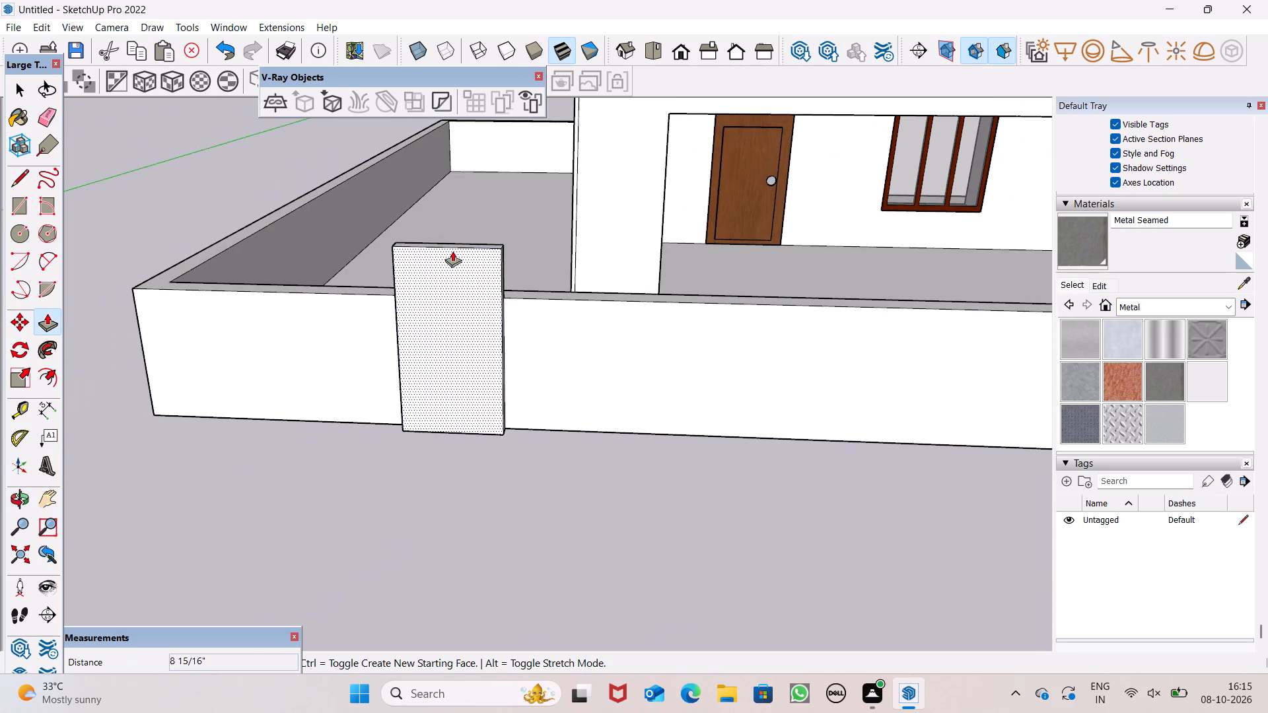
Draw an edge about 5 5/16" long across the pier's narrow side face, just above the boundary wall's top.
scroll(452, 251, "down", 5)
middle_click_drag(625, 322, 259, 338)
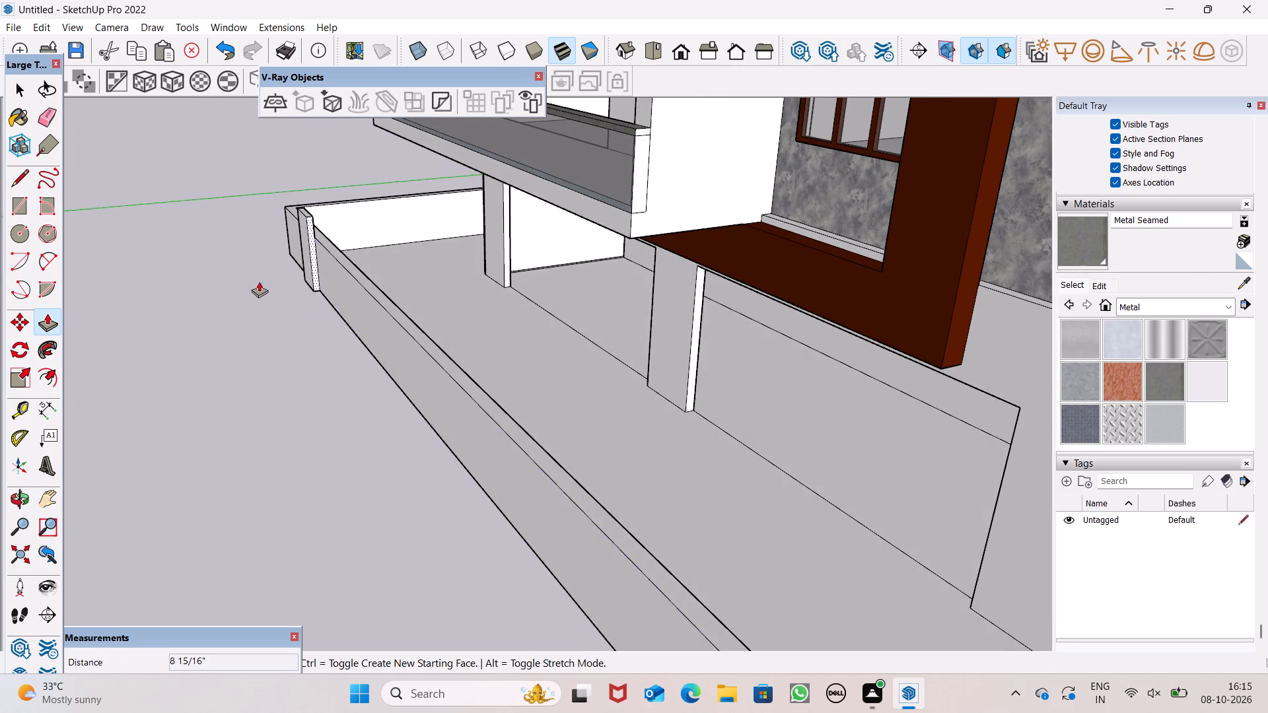
scroll(259, 281, "up", 1)
left_click(20, 173)
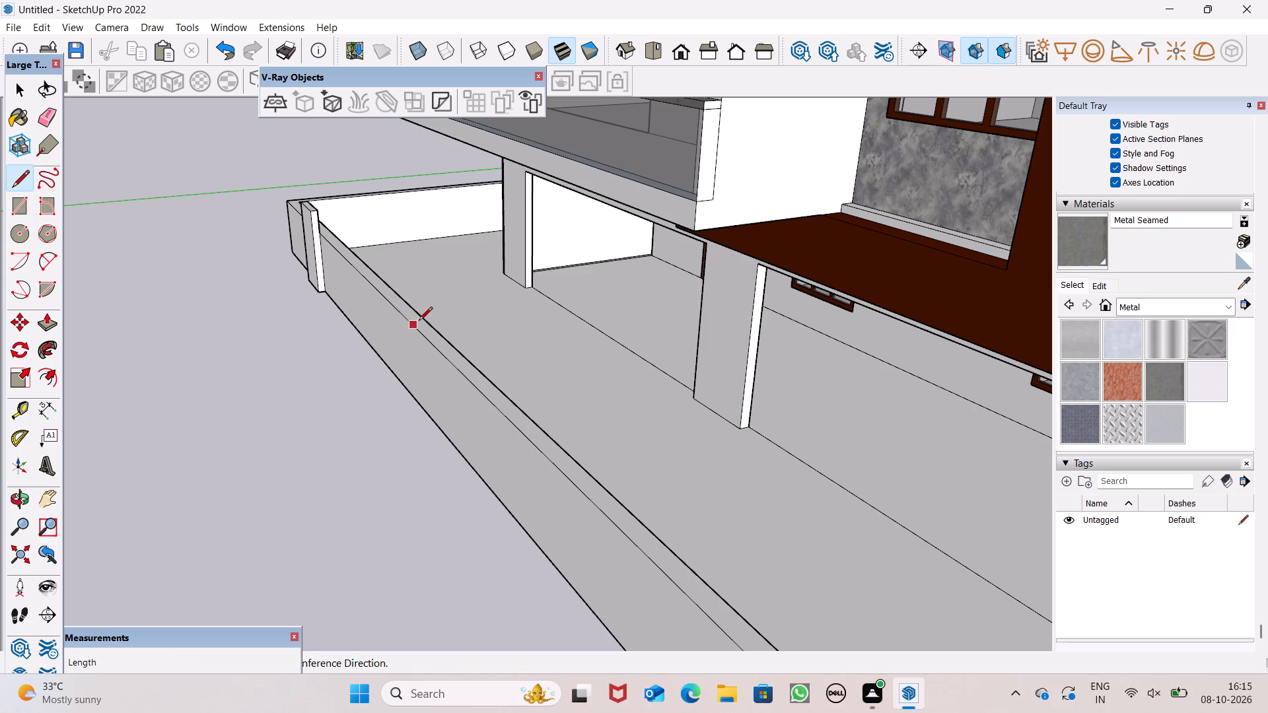
scroll(411, 271, "up", 6)
scroll(322, 212, "up", 6)
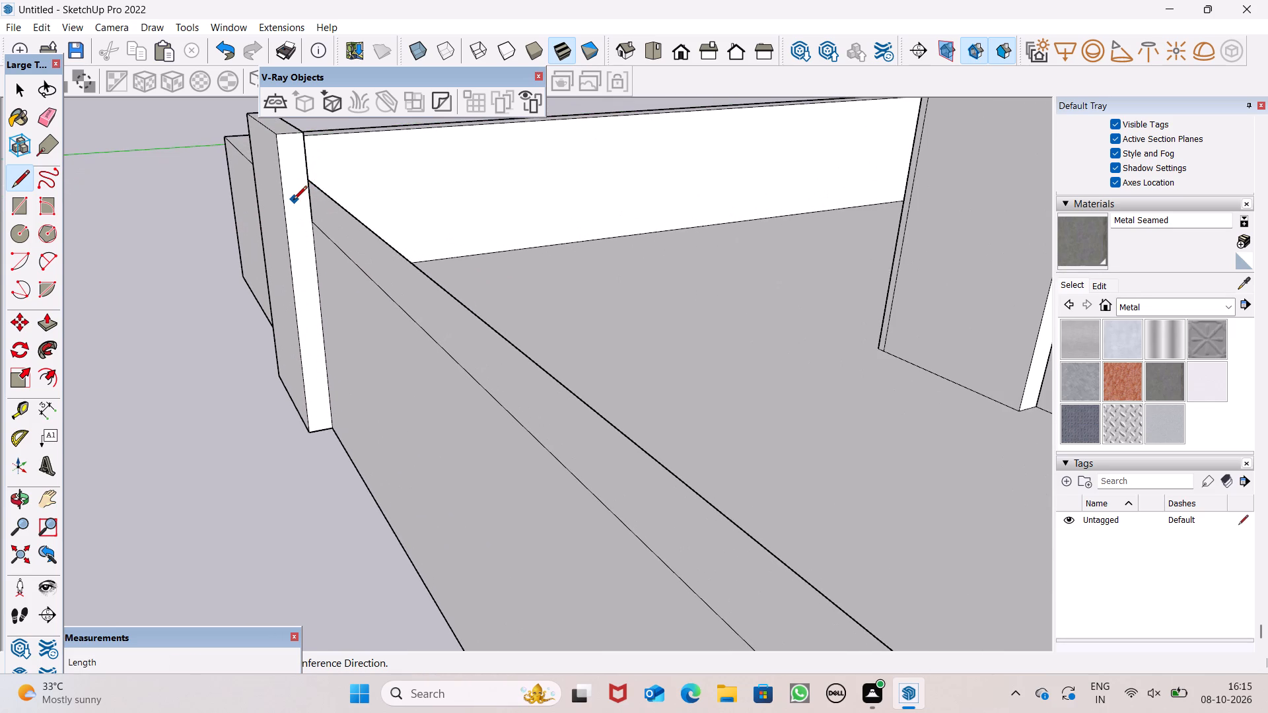
left_click(289, 201)
left_click(315, 197)
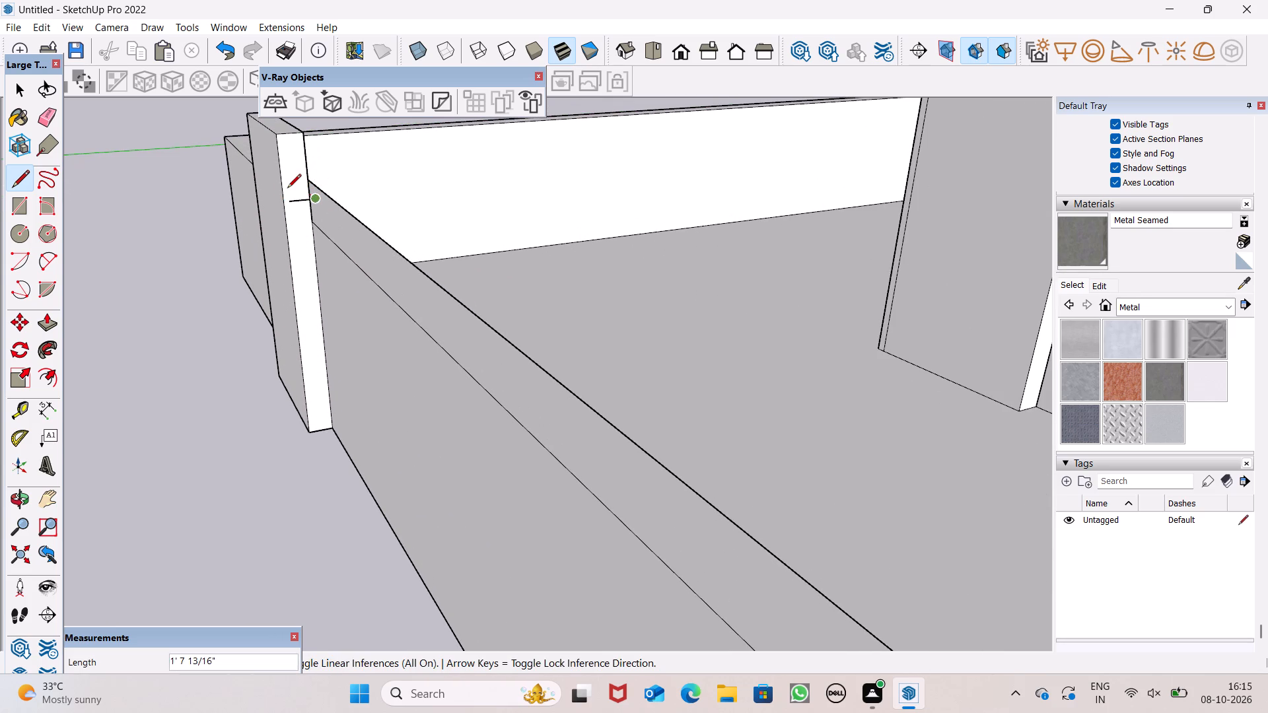
key("ctrl+z")
left_click(285, 214)
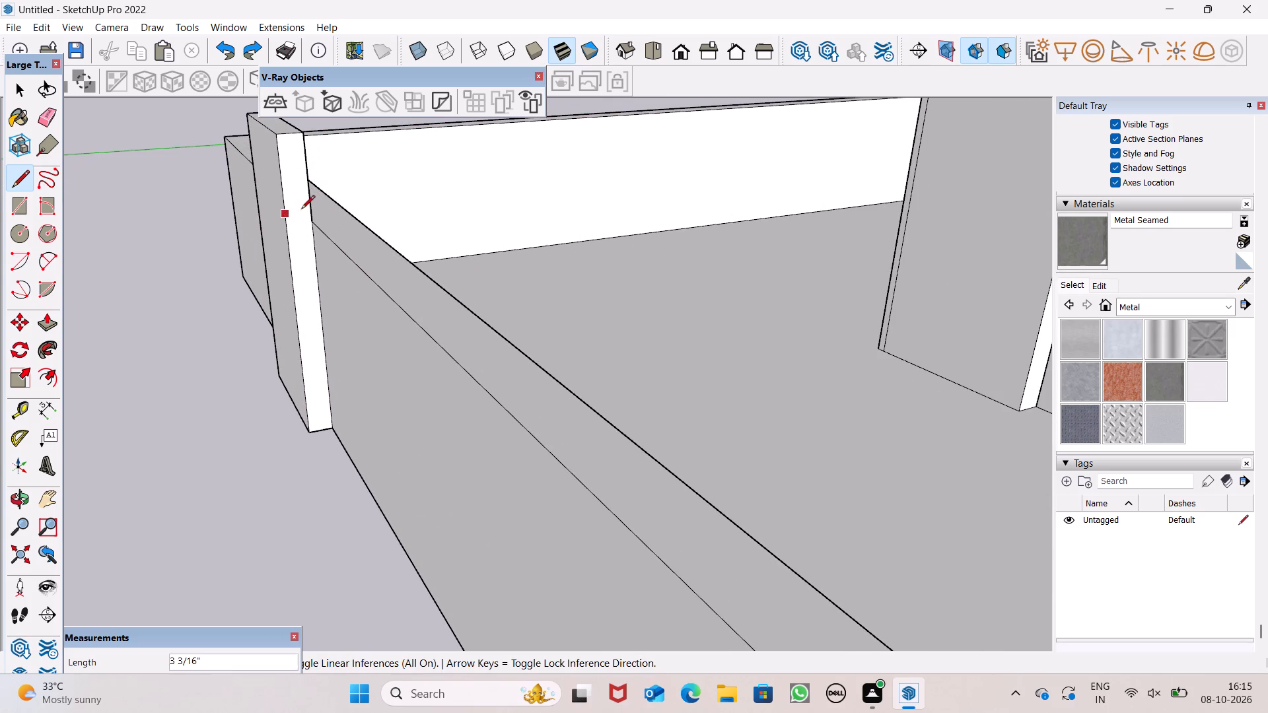
left_click(310, 206)
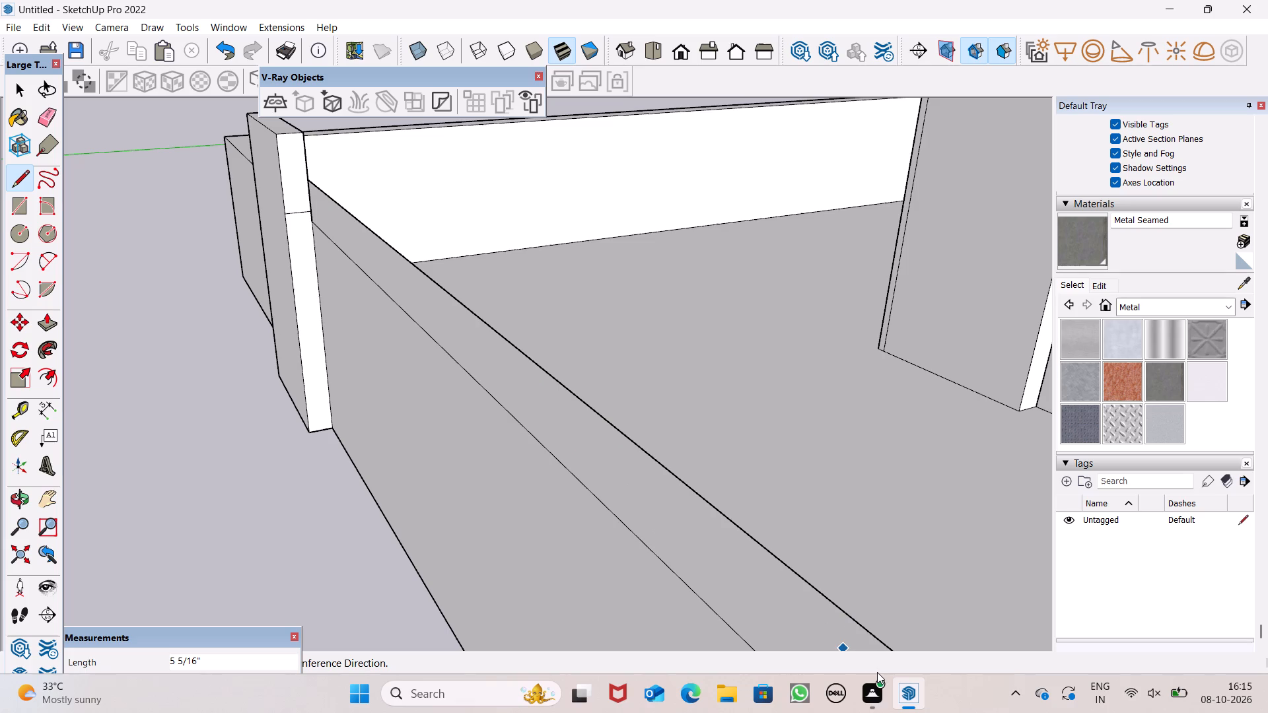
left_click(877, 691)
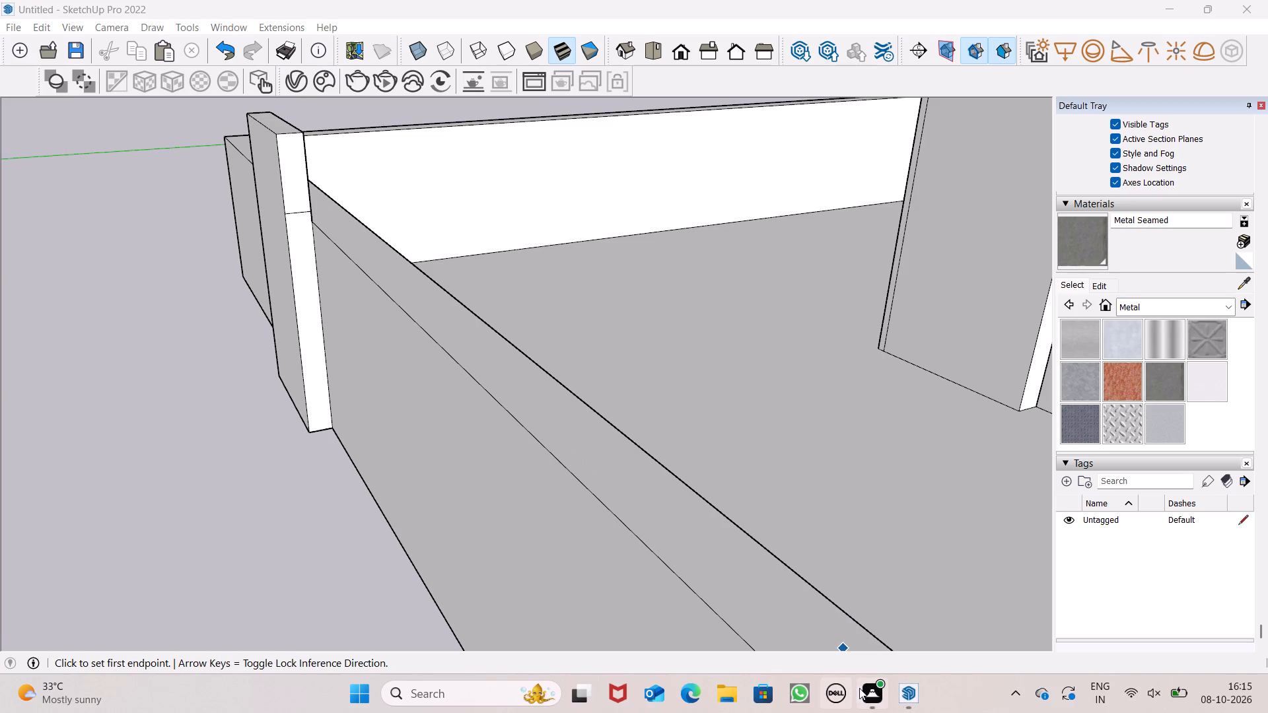
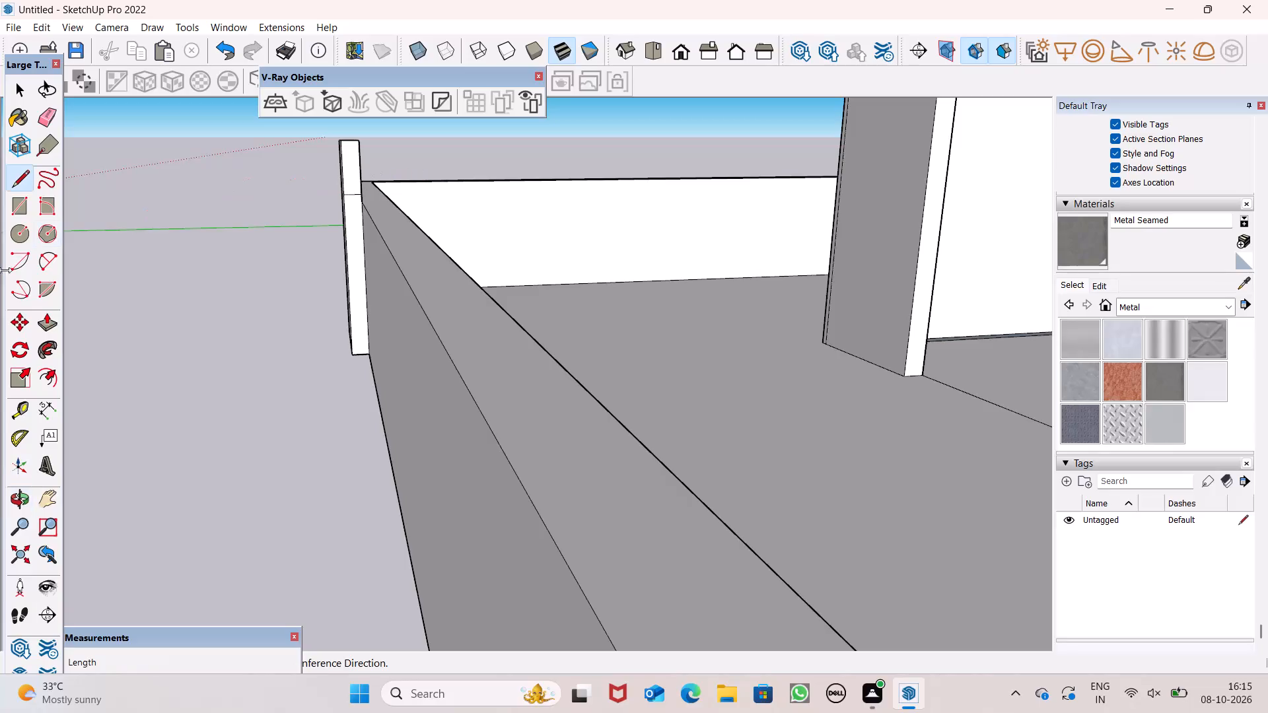
Push/Pull the side face of the raised block above the front boundary wall about 15' 7" along the wall.
left_click_drag(58, 322, 64, 313)
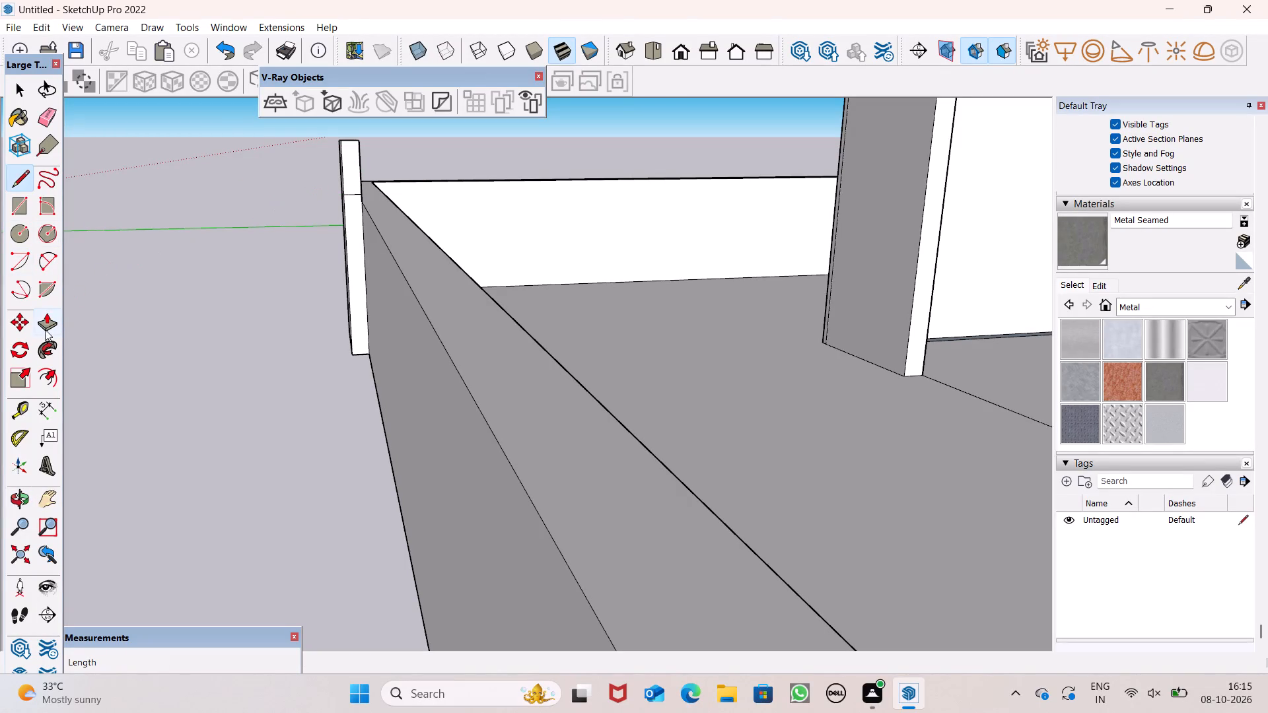
left_click_drag(52, 325, 65, 323)
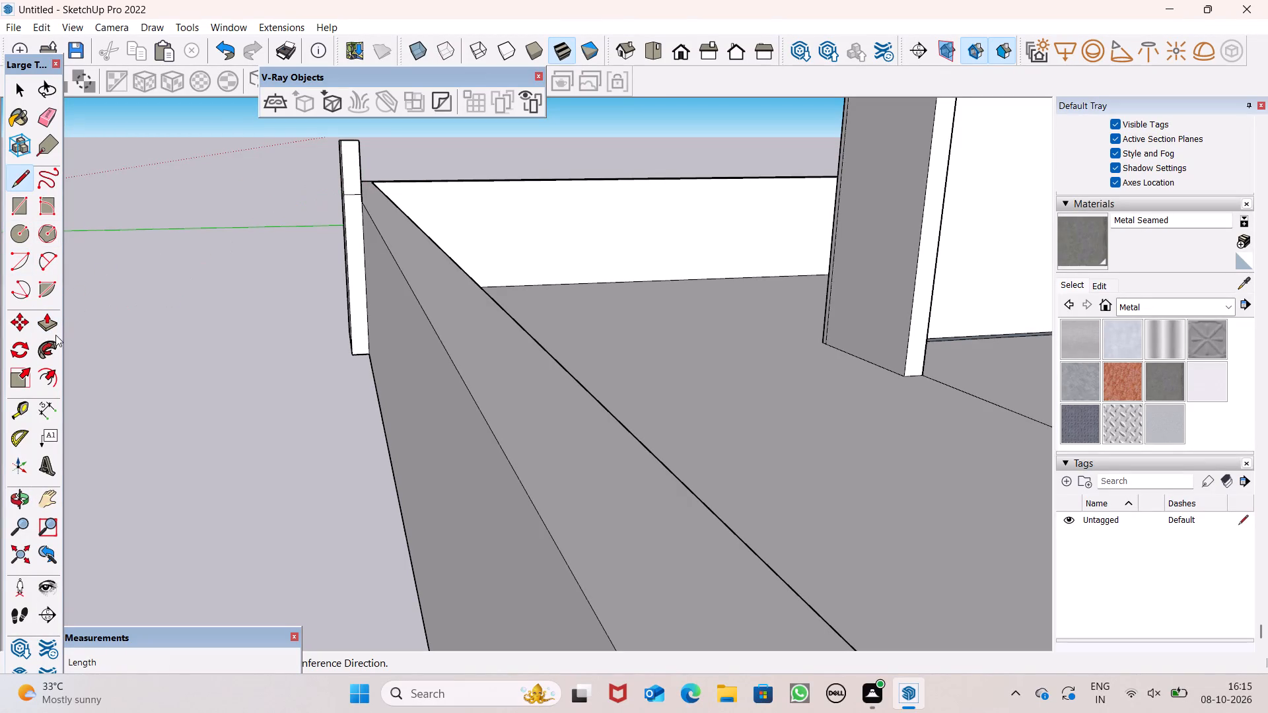
left_click(54, 329)
scroll(384, 238, "down", 10)
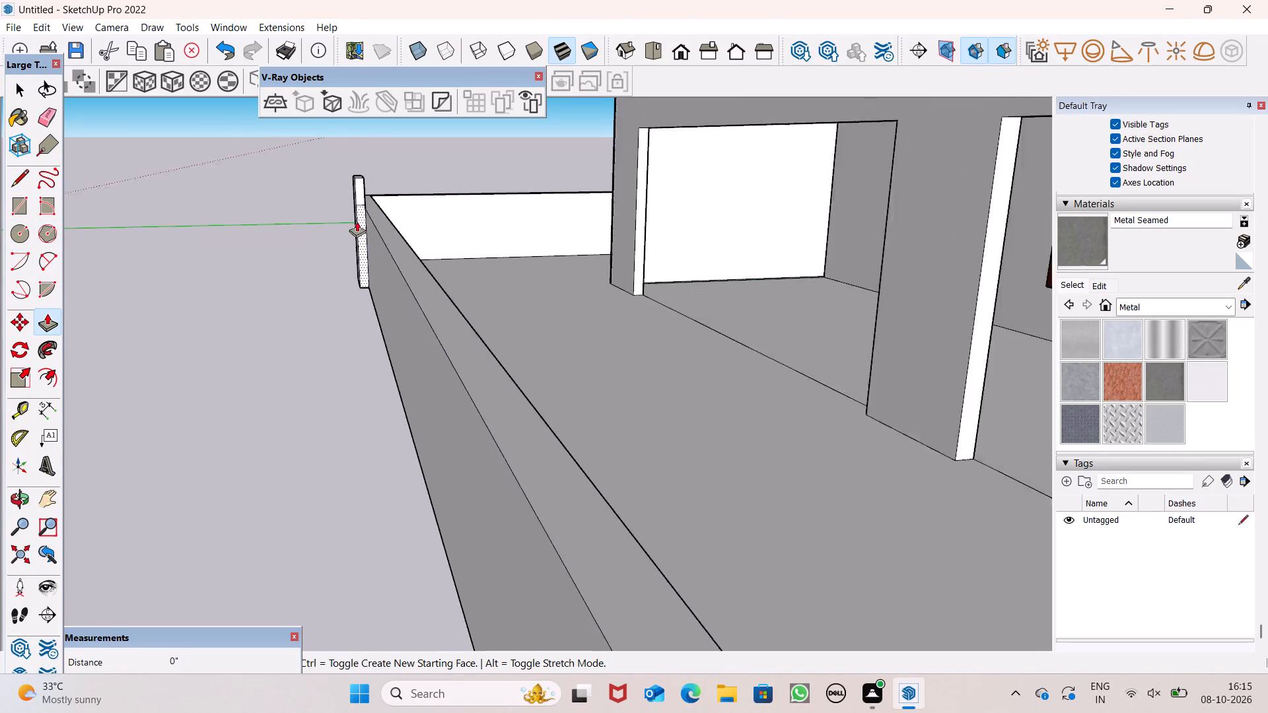
middle_click_drag(391, 271, 486, 259)
scroll(361, 197, "up", 4)
left_click_drag(294, 205, 354, 246)
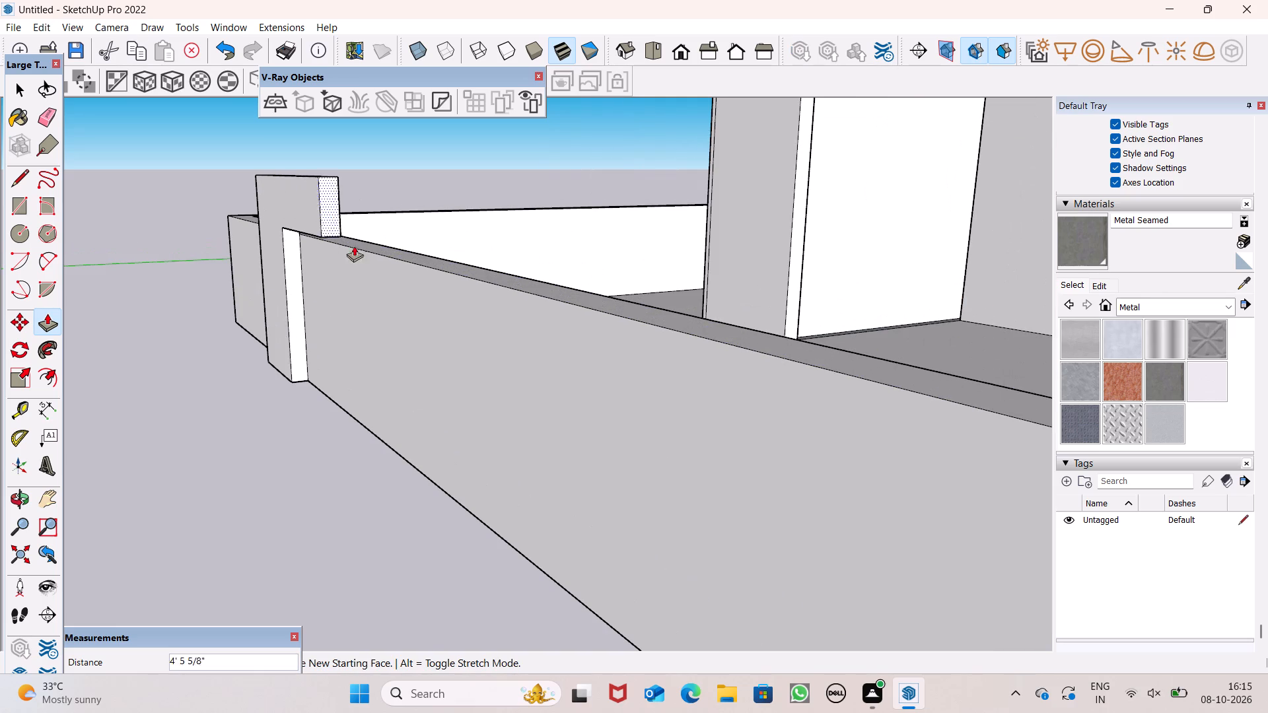
left_click_drag(354, 246, 559, 417)
Push/Pull the underside of the raised band down to close the gap above the front boundary wall.
scroll(363, 264, "down", 5)
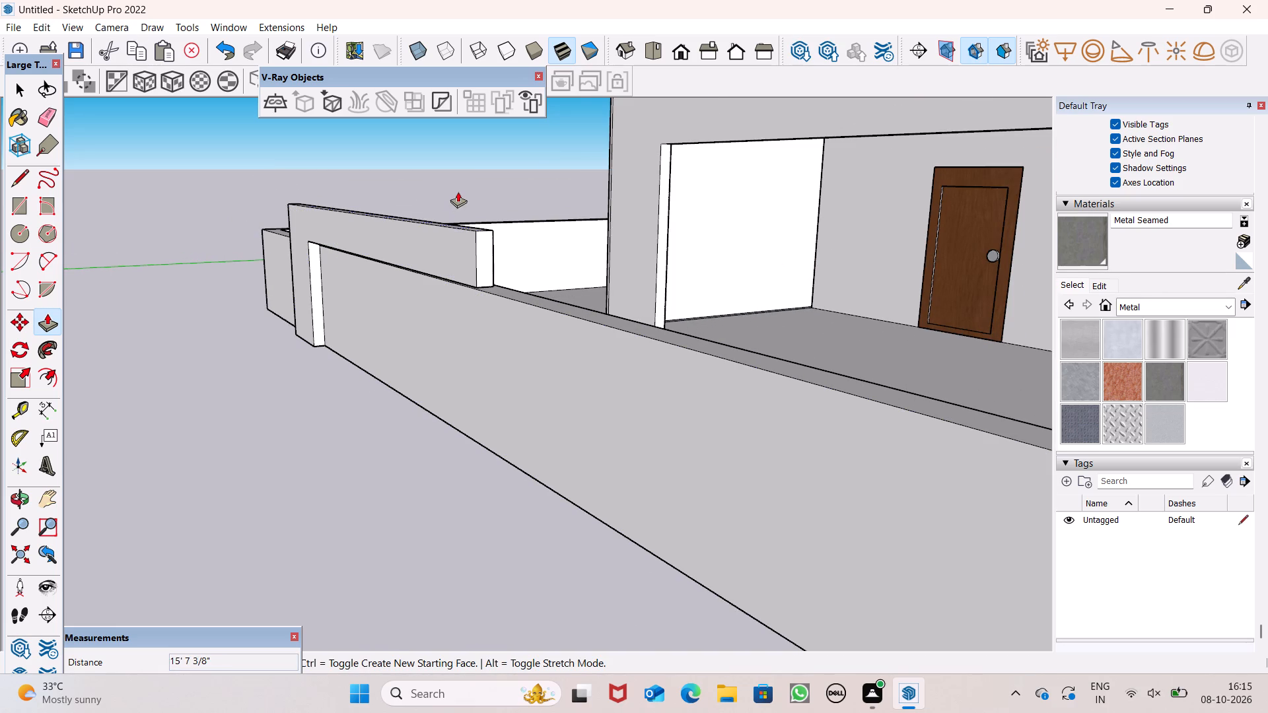
scroll(433, 210, "down", 2)
middle_click_drag(507, 313, 647, 285)
scroll(501, 217, "down", 2)
middle_click_drag(573, 343, 589, 372)
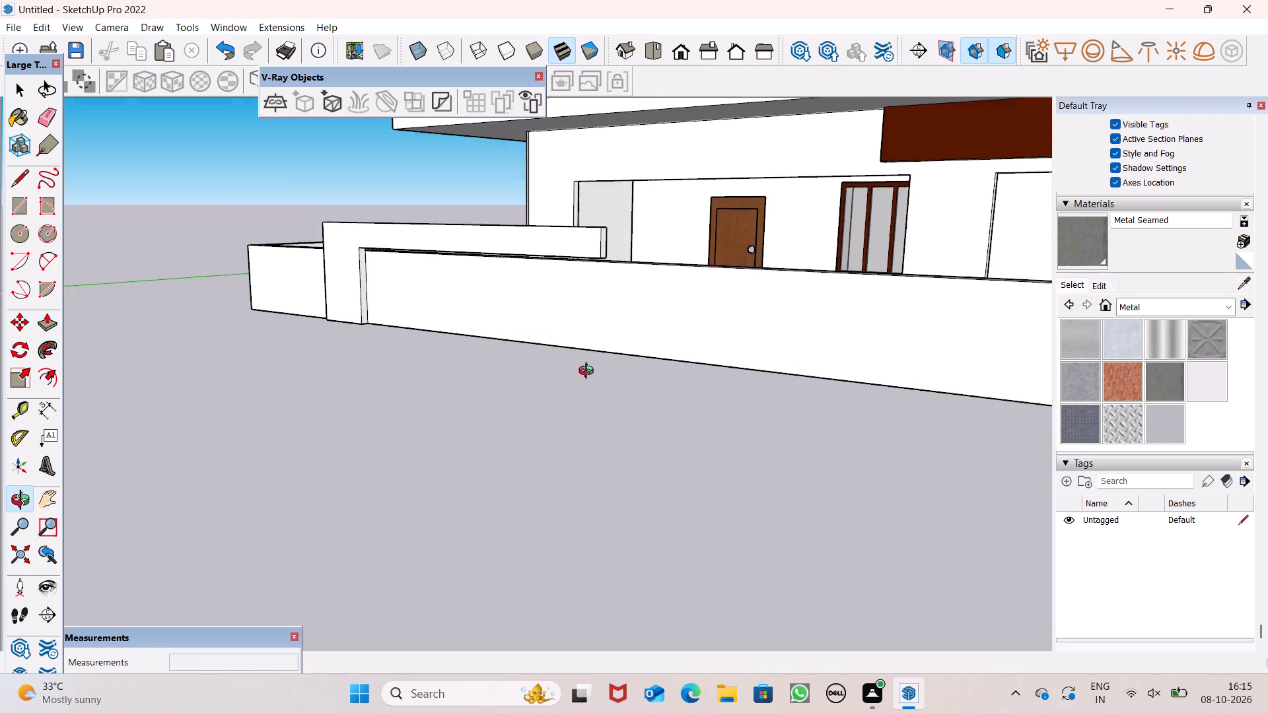
middle_click_drag(589, 372, 605, 396)
scroll(510, 328, "up", 1)
middle_click_drag(516, 322, 567, 176)
scroll(476, 164, "up", 4)
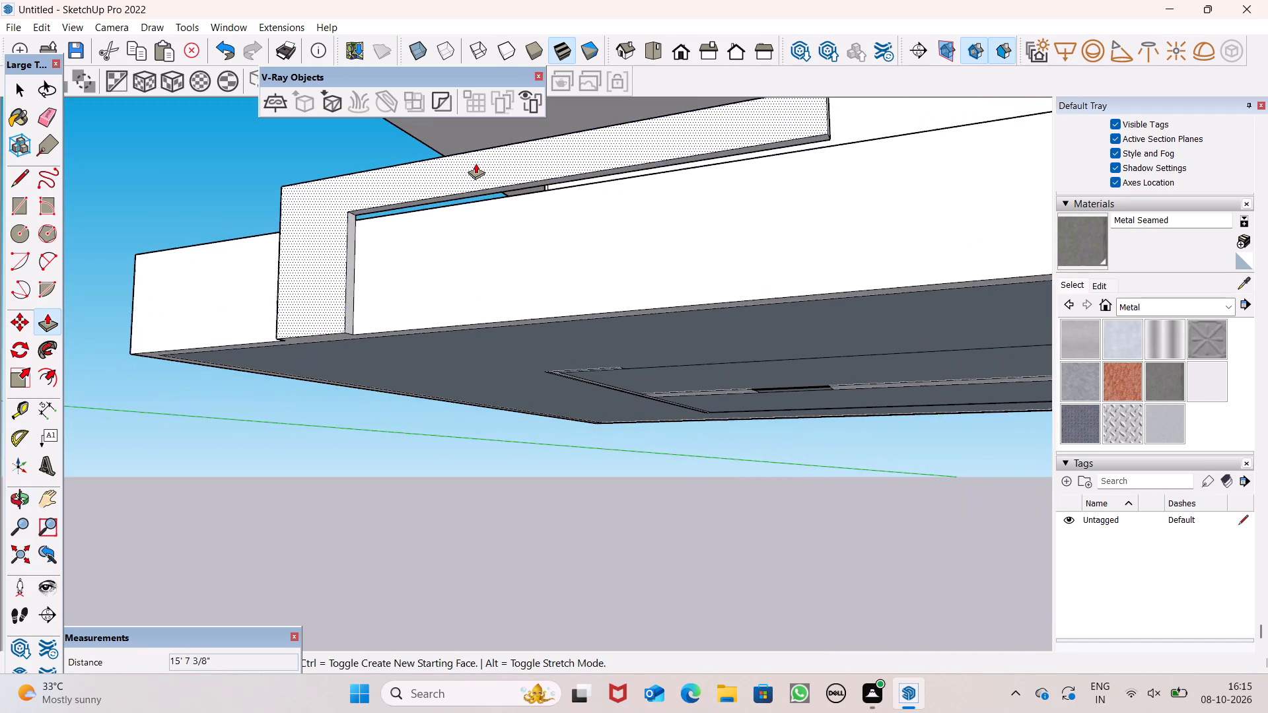
scroll(462, 186, "up", 10)
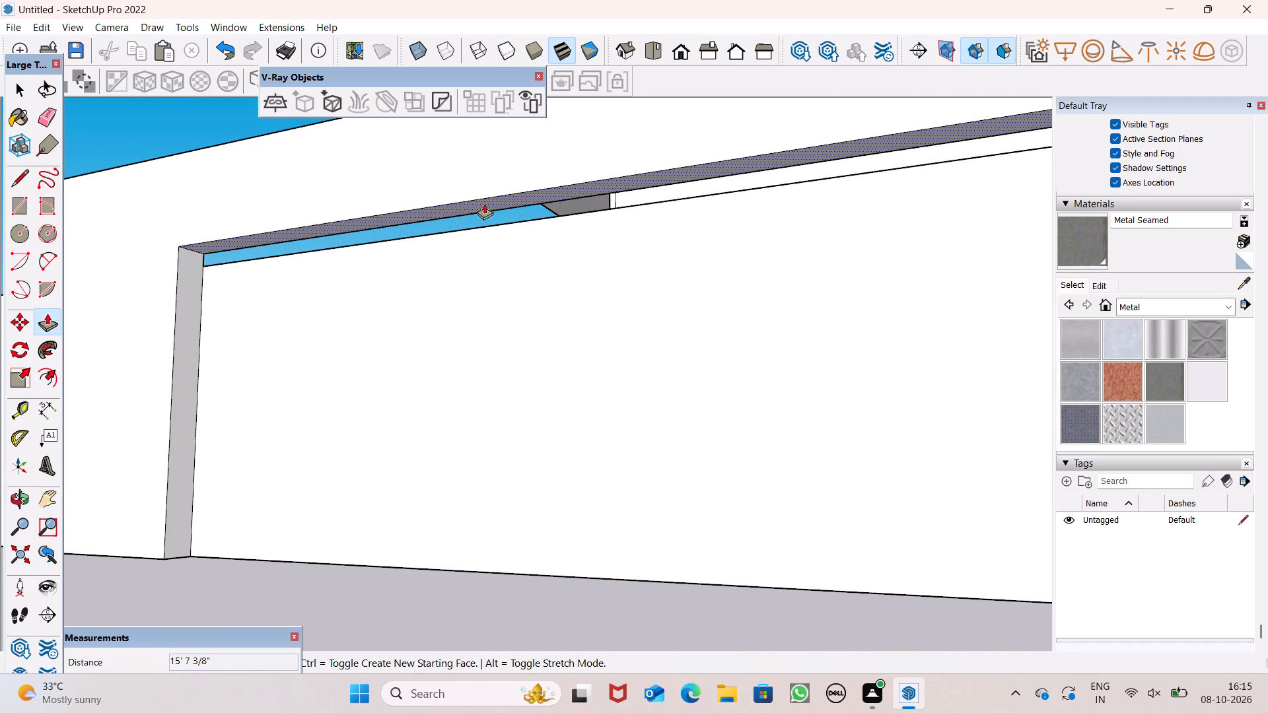
left_click_drag(454, 210, 456, 245)
Shorten the raised band by pushing its end face back about 4' 6" along the front wall.
scroll(333, 158, "down", 11)
middle_click_drag(546, 396, 501, 459)
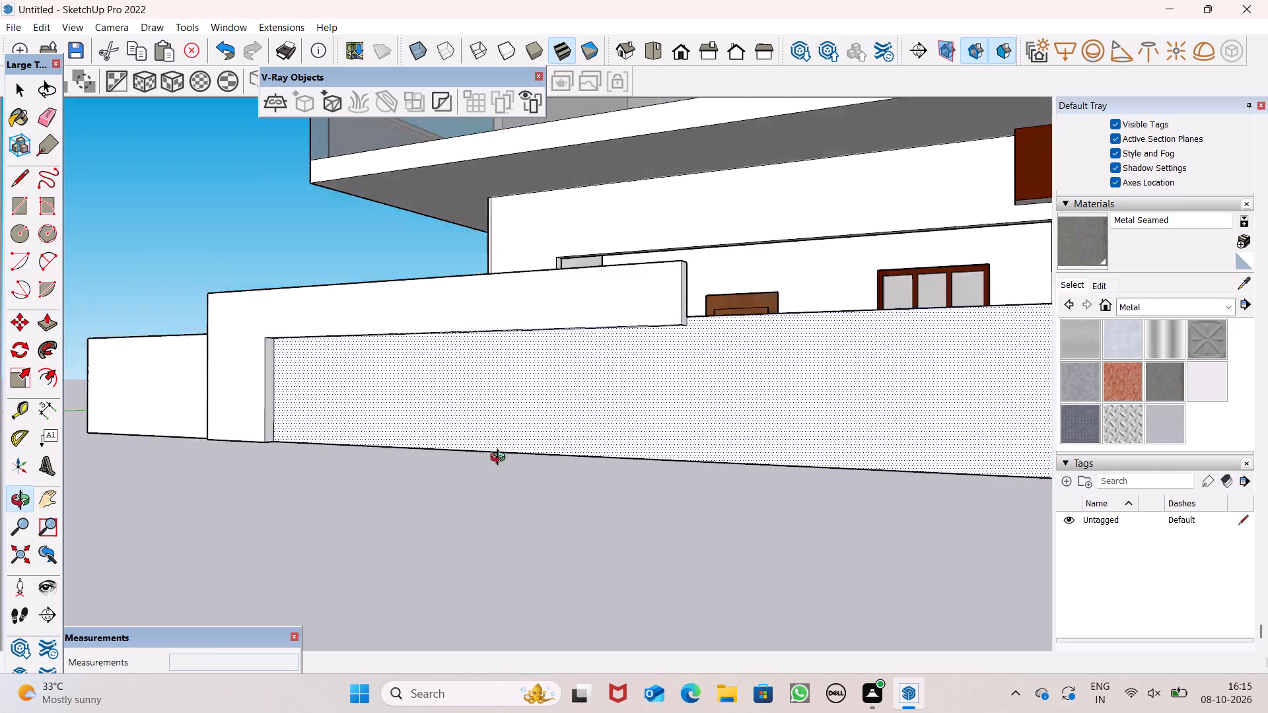
middle_click_drag(501, 459, 440, 502)
scroll(520, 453, "down", 1)
scroll(523, 448, "up", 5)
left_click_drag(532, 417, 389, 380)
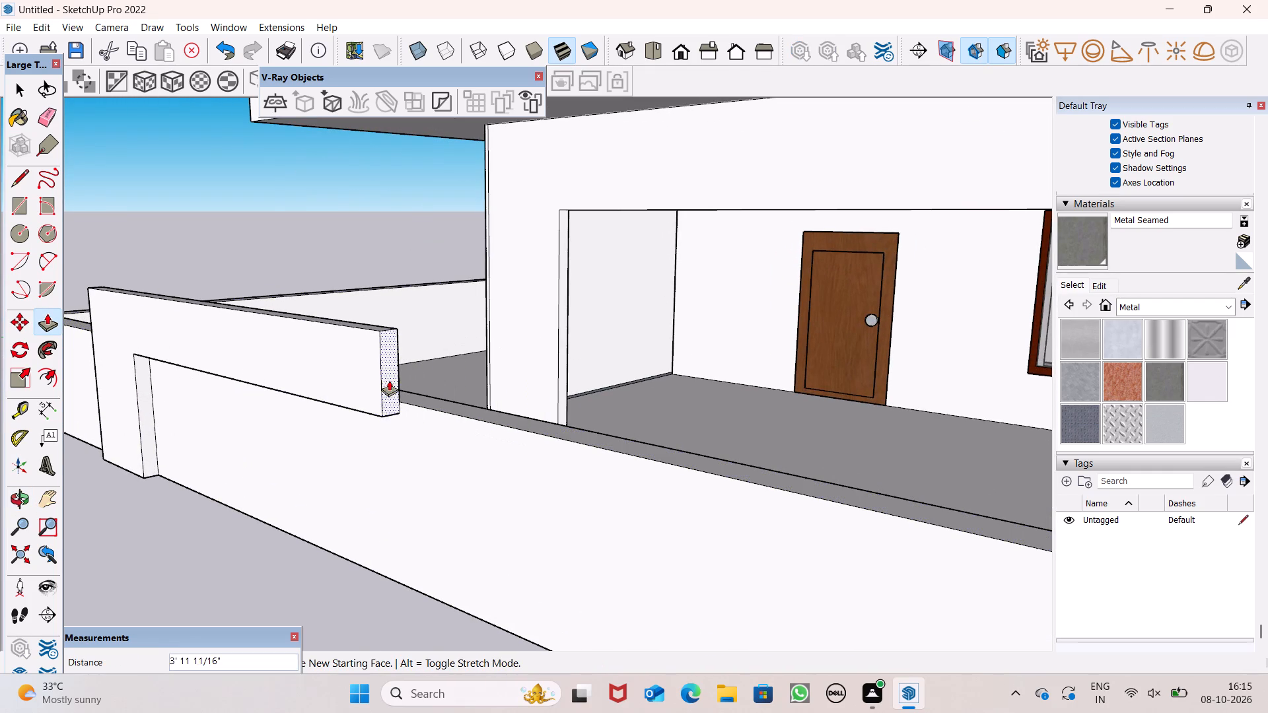
left_click_drag(389, 380, 371, 381)
scroll(375, 412, "down", 6)
middle_click_drag(428, 418, 616, 451)
scroll(616, 455, "up", 1)
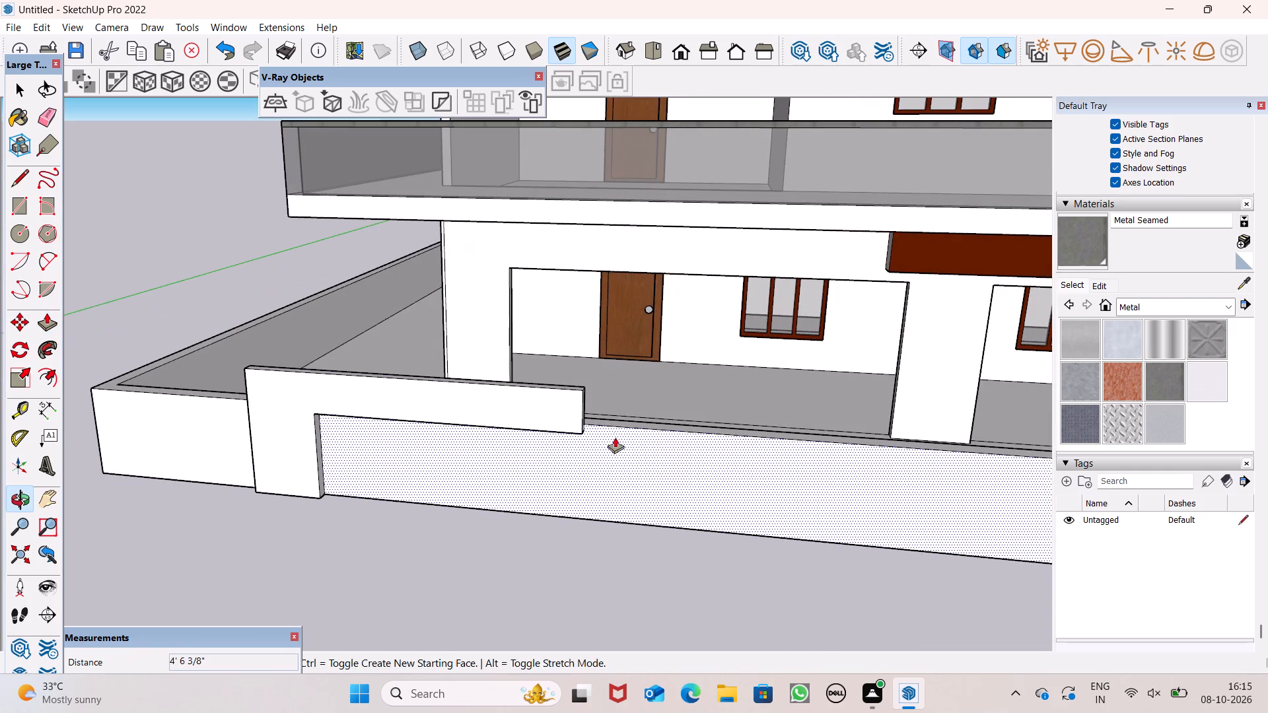
key("space")
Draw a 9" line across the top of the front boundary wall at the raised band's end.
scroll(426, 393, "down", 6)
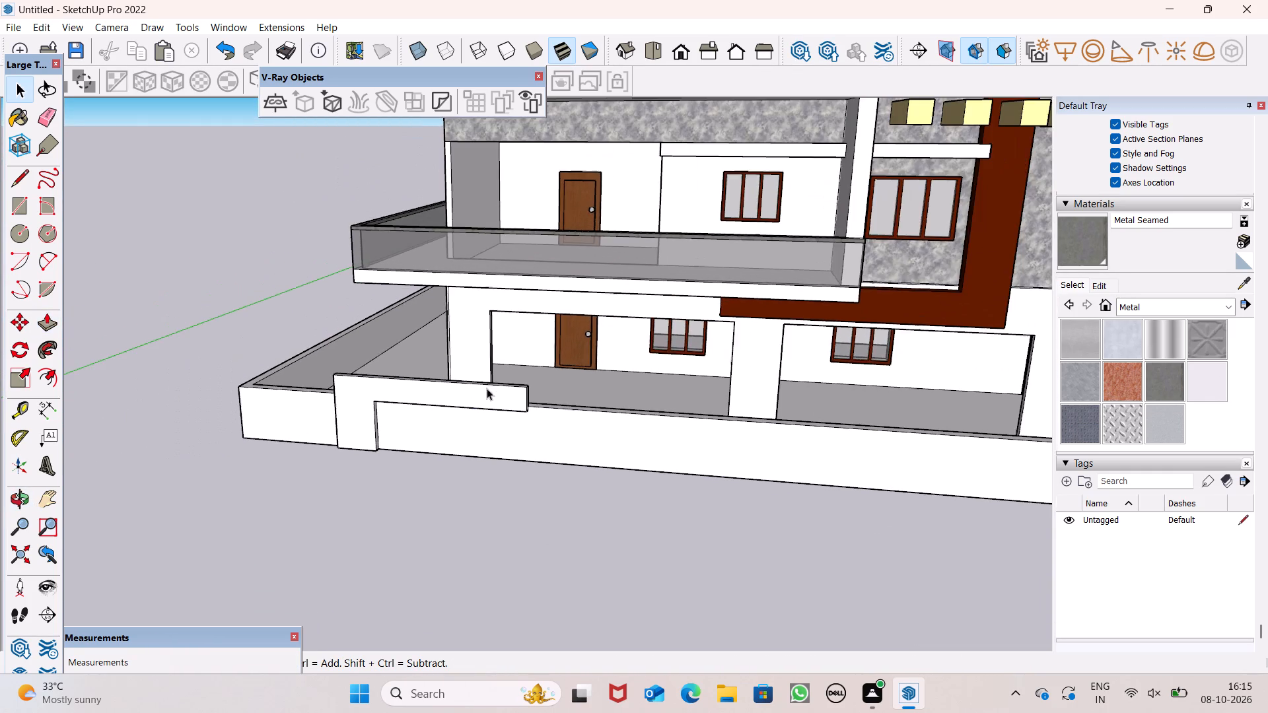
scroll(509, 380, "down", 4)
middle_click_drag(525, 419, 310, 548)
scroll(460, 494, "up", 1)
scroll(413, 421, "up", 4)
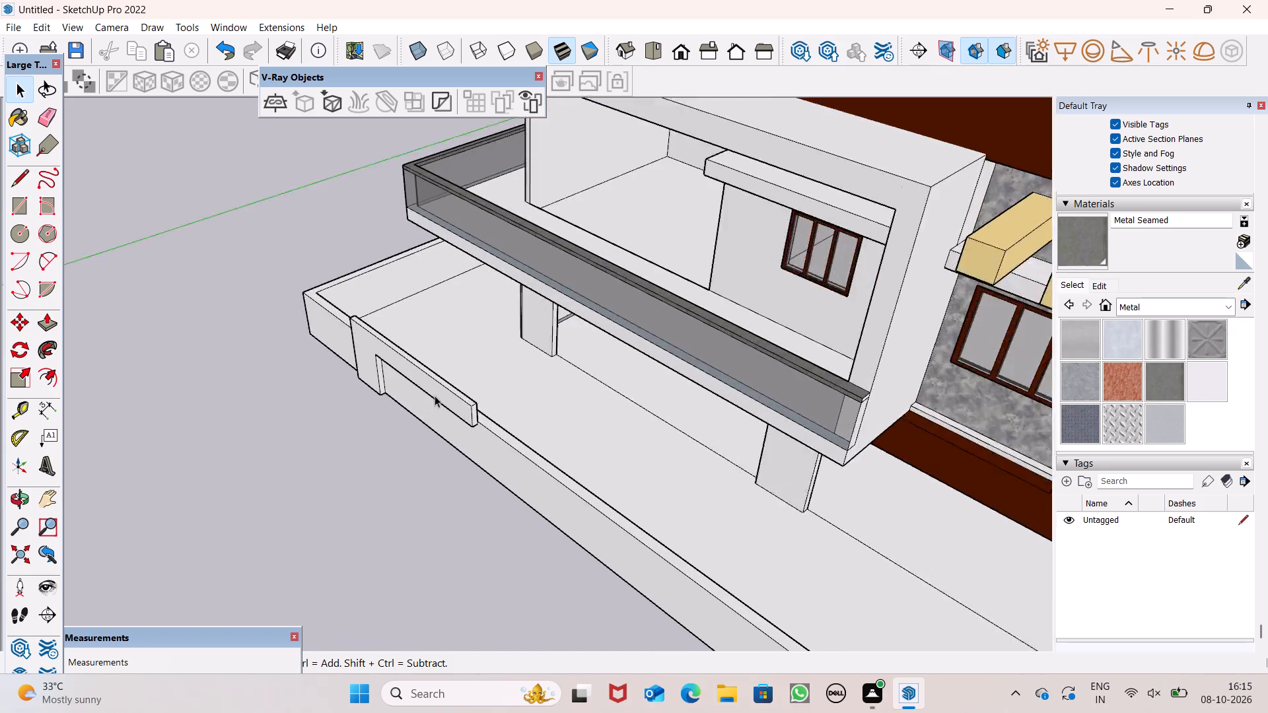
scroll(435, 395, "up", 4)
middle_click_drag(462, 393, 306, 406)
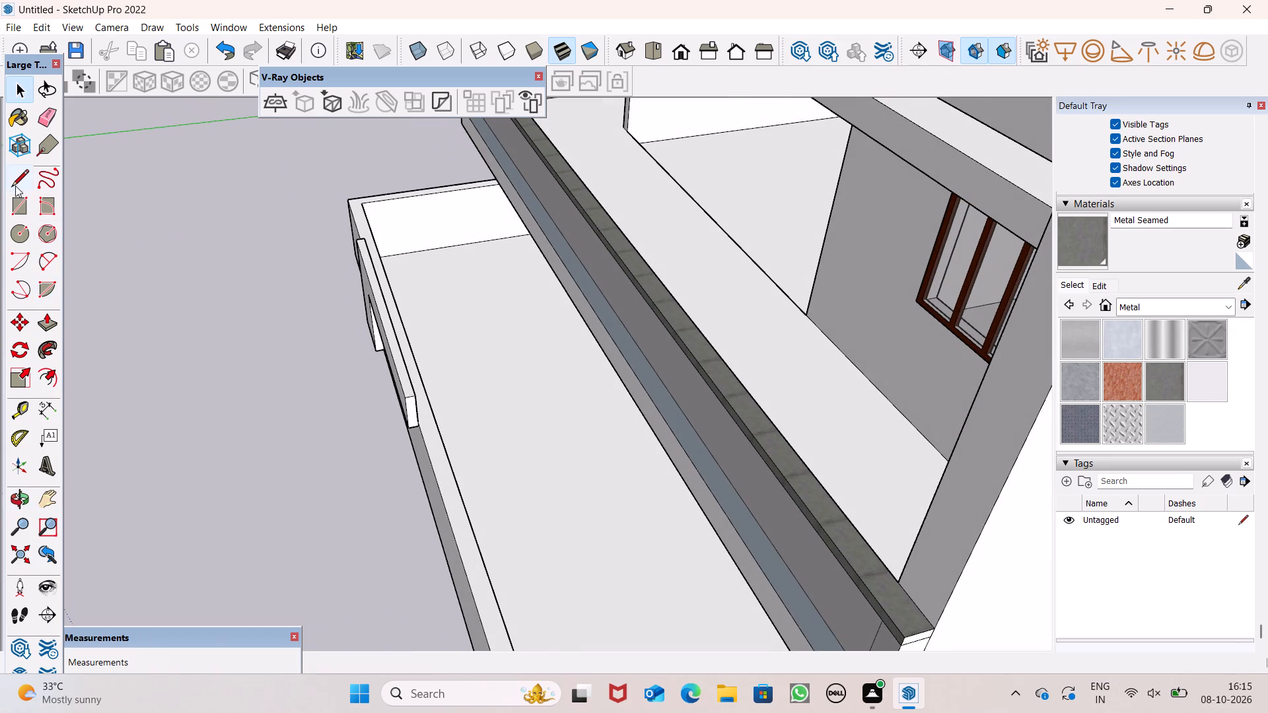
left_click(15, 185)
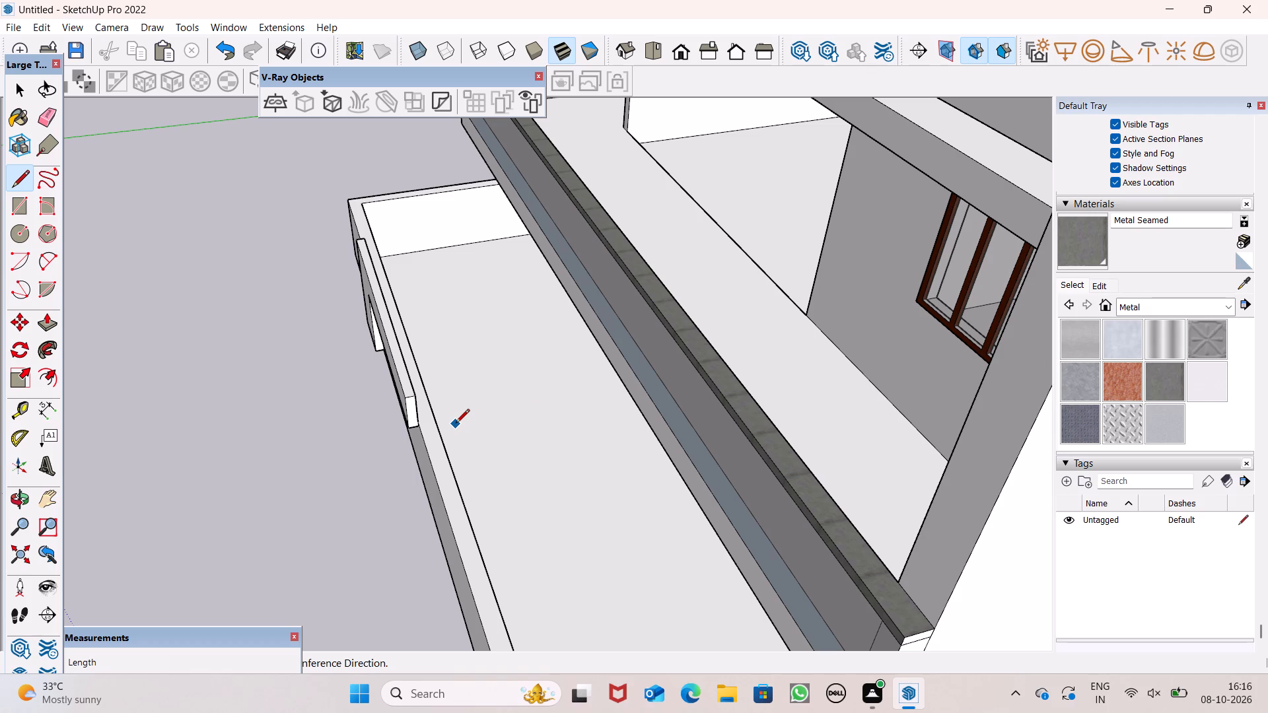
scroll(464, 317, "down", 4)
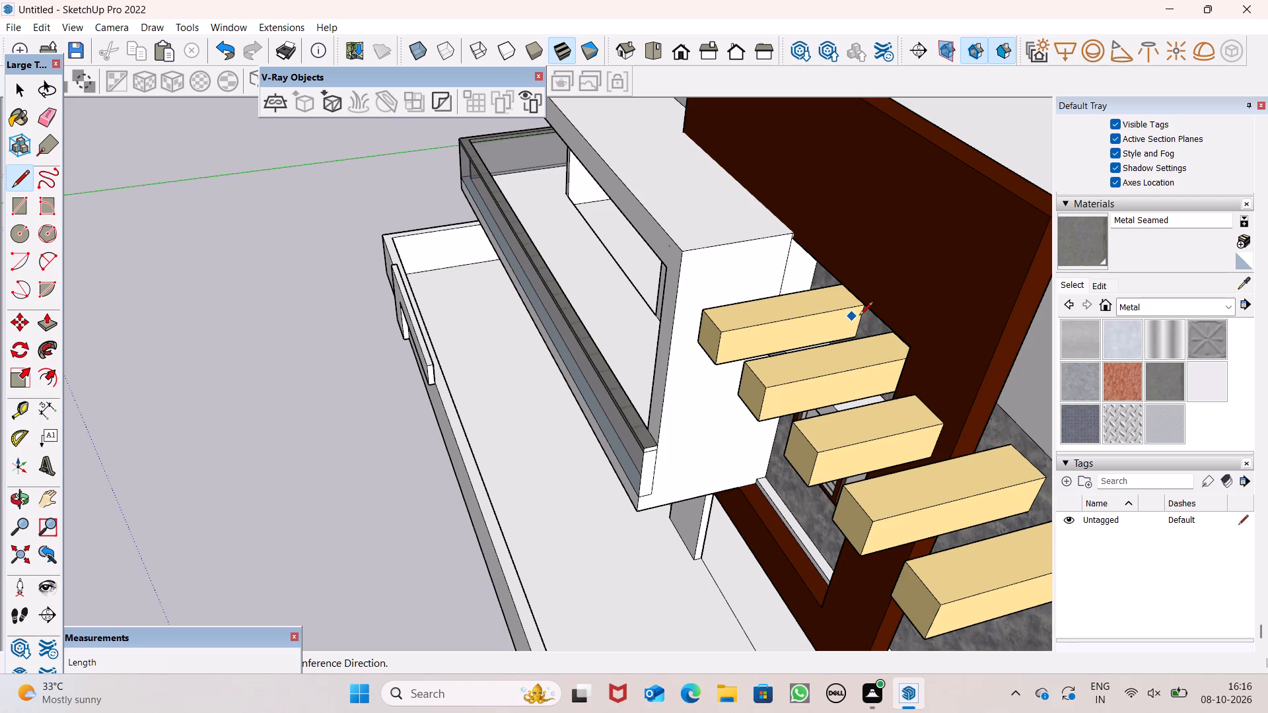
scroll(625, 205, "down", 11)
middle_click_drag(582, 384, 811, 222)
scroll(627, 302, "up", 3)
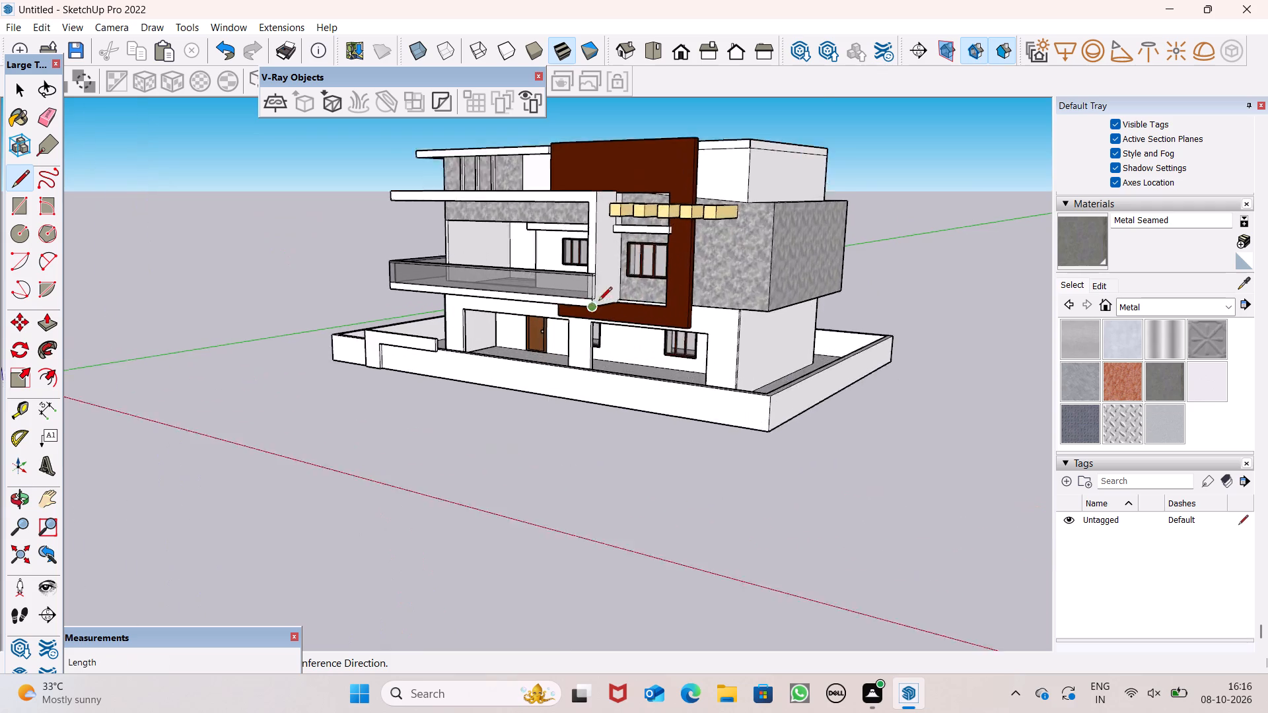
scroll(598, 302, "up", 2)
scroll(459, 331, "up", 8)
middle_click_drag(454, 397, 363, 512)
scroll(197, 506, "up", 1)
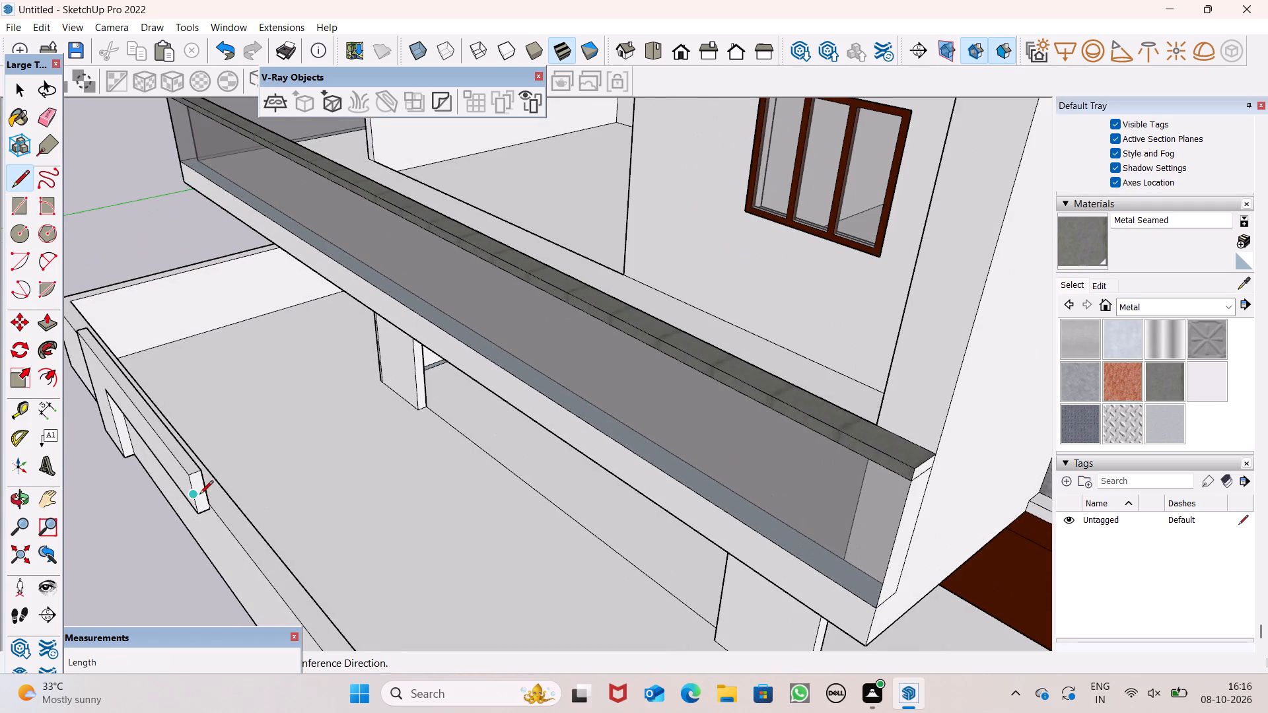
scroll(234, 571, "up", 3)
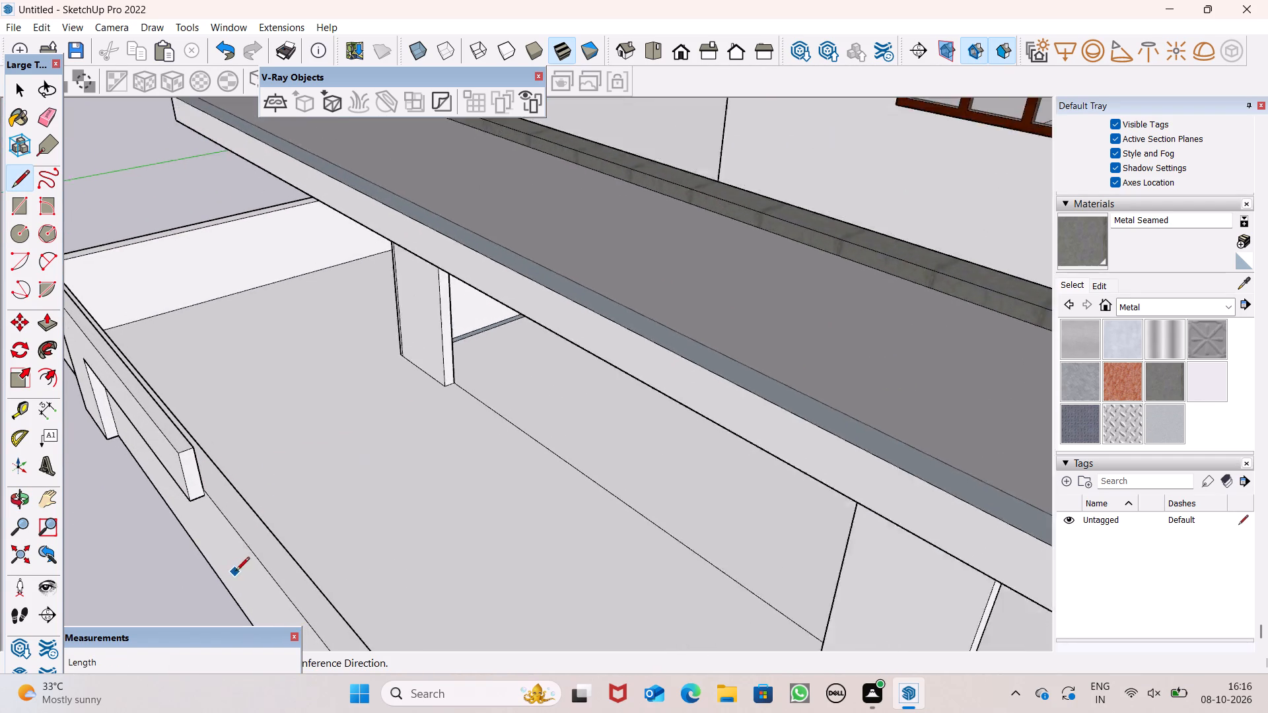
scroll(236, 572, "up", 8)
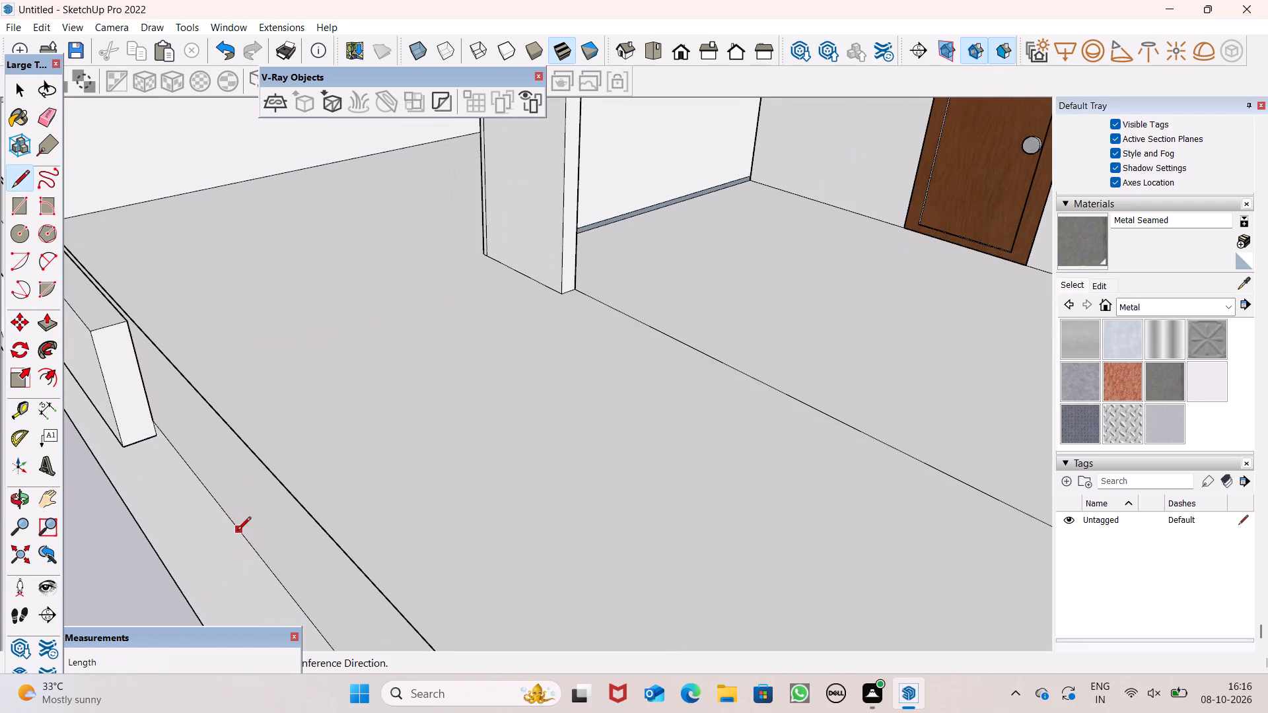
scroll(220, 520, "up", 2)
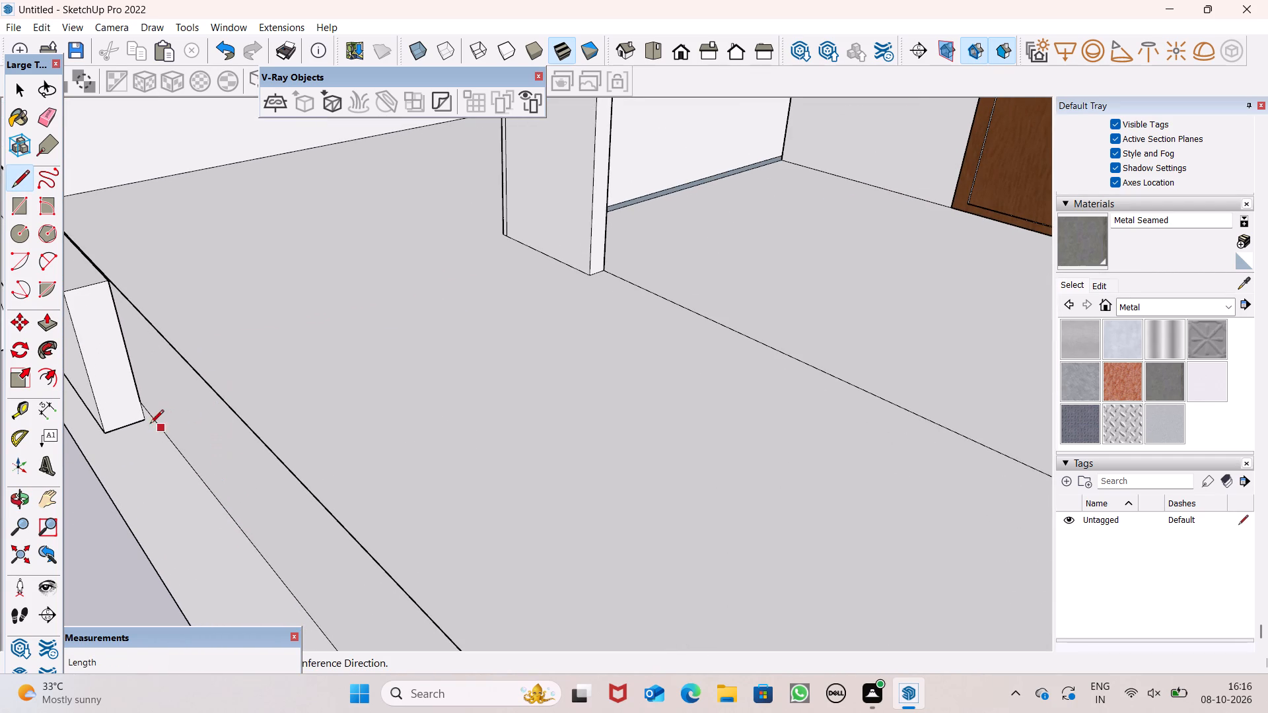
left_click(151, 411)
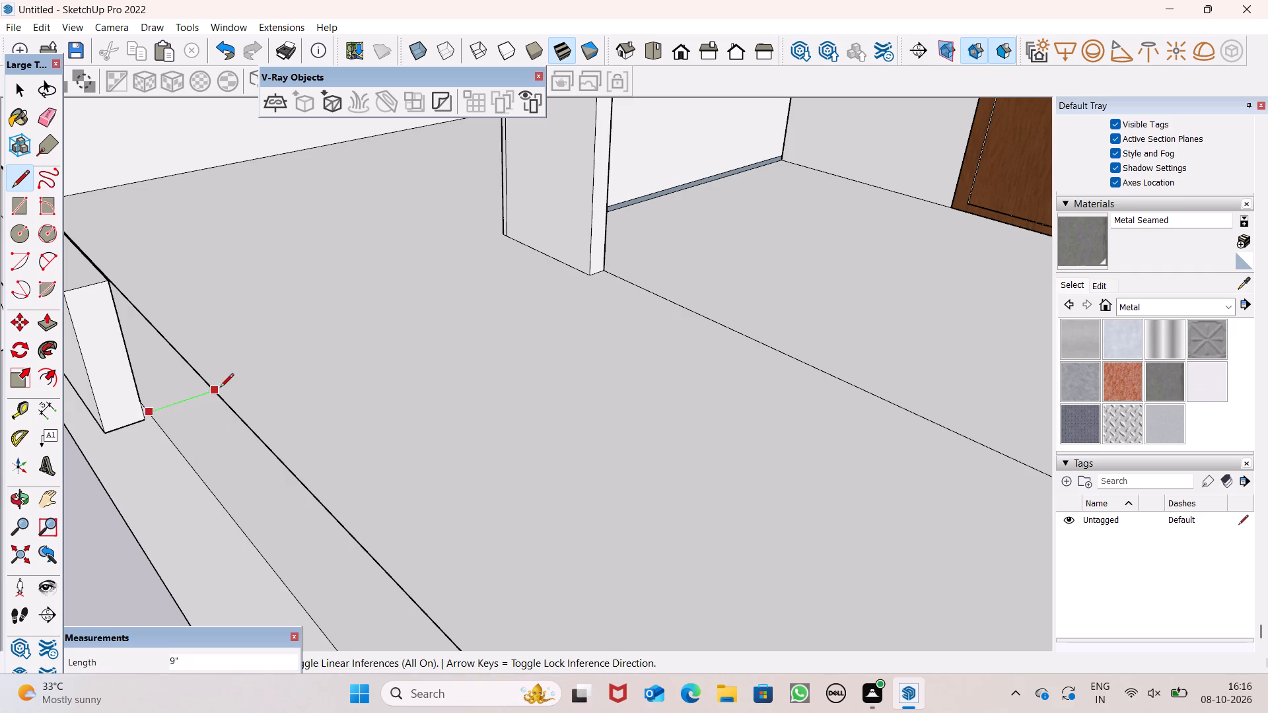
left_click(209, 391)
Extend the end face of the raised band about 2' 7" further along the front wall with Push/Pull.
scroll(188, 352, "down", 5)
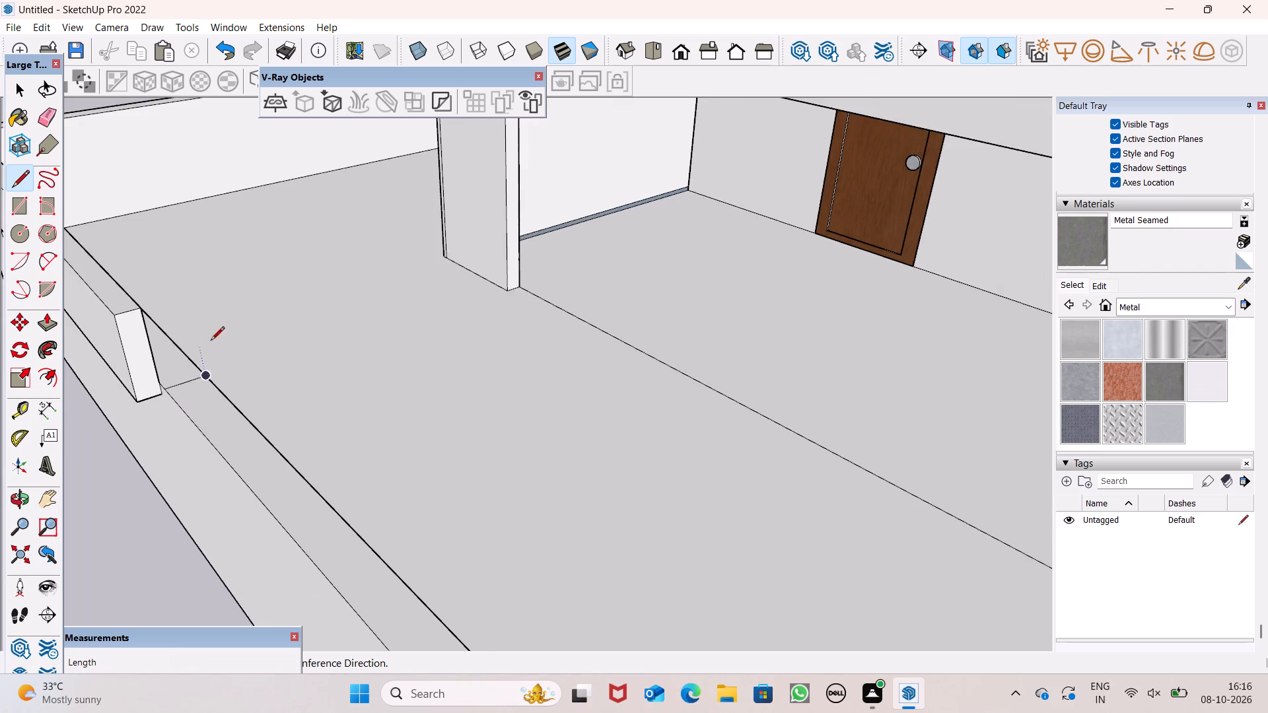
scroll(211, 341, "down", 7)
scroll(238, 340, "up", 1)
scroll(238, 343, "down", 3)
middle_click_drag(292, 494, 461, 414)
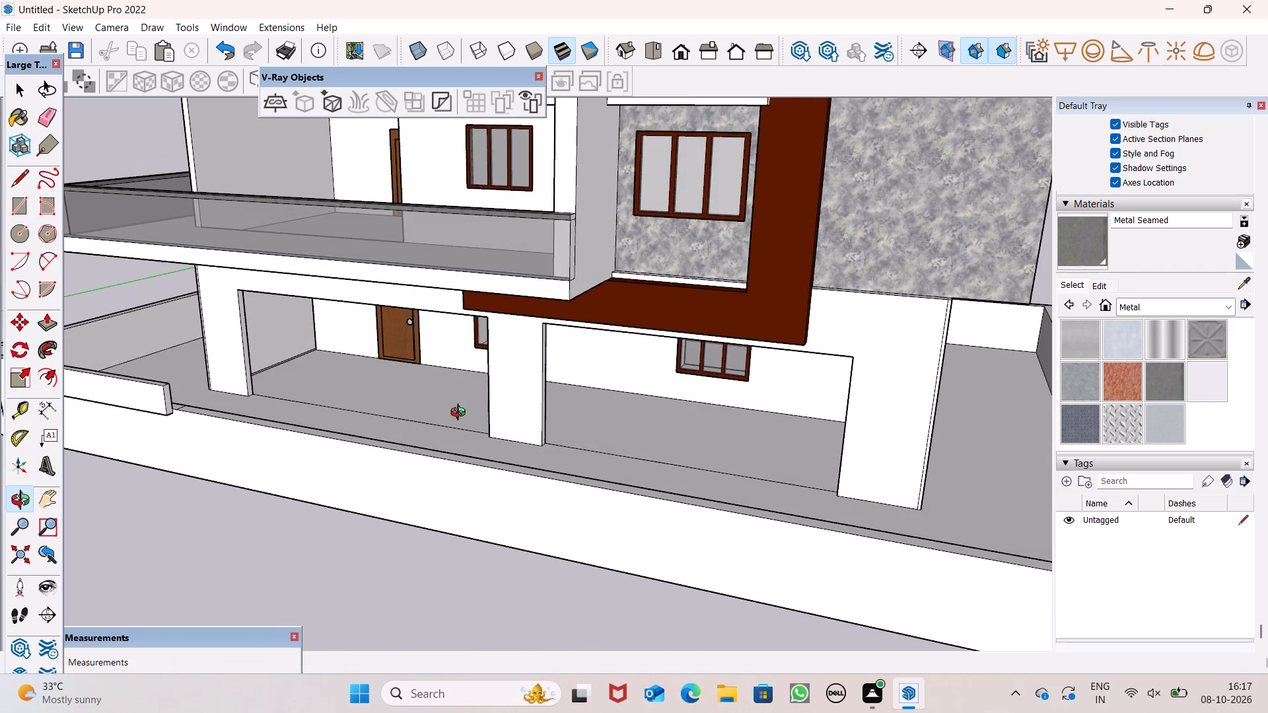
middle_click_drag(461, 414, 466, 409)
scroll(299, 434, "up", 4)
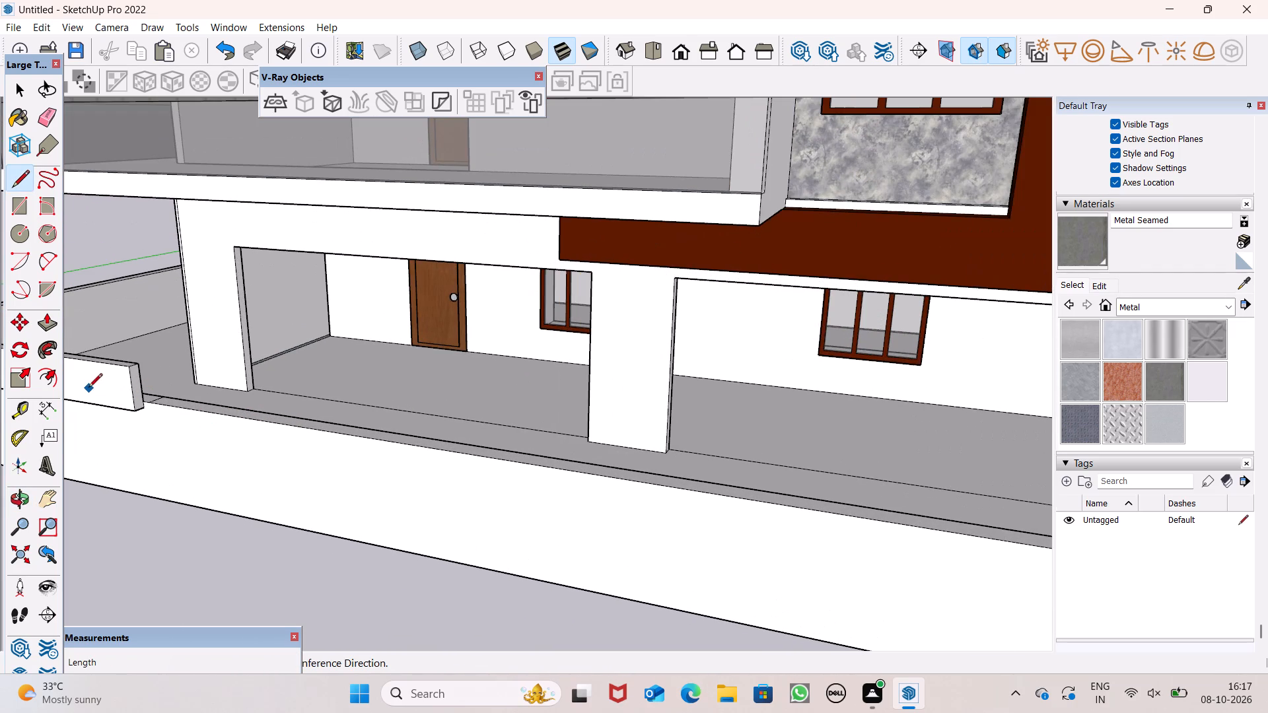
left_click(46, 328)
scroll(158, 428, "up", 5)
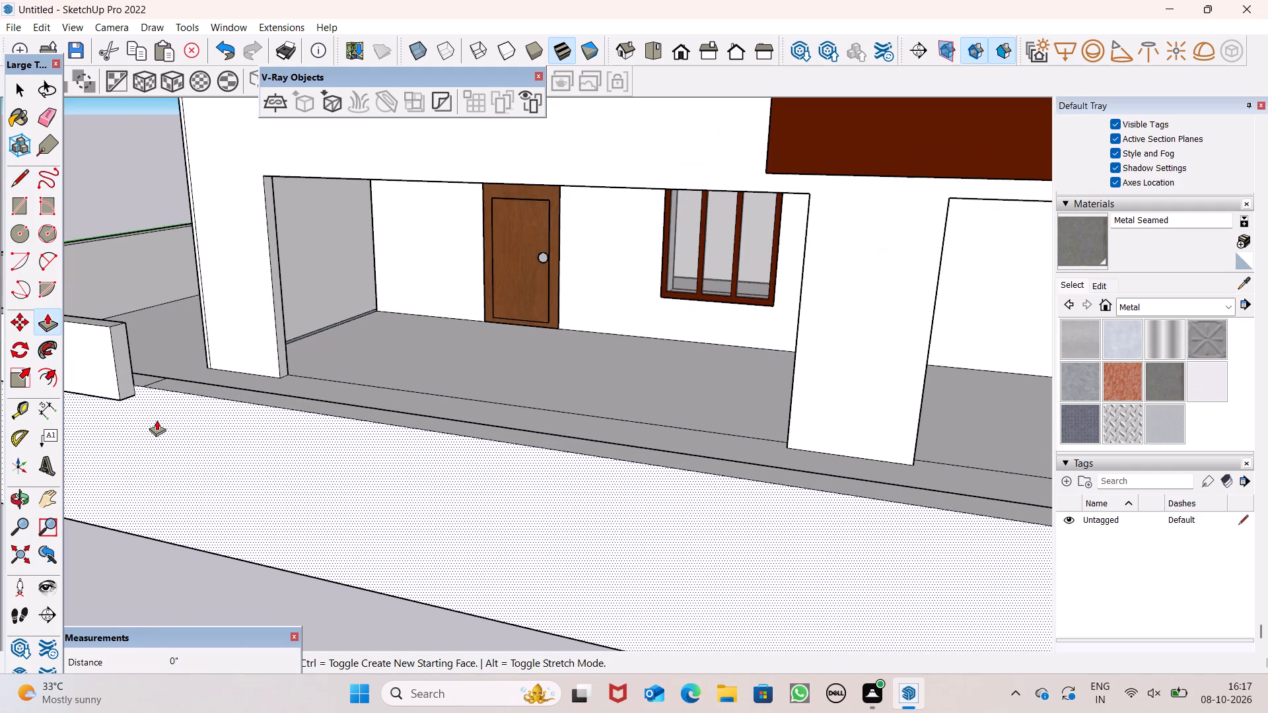
left_click_drag(132, 382, 214, 421)
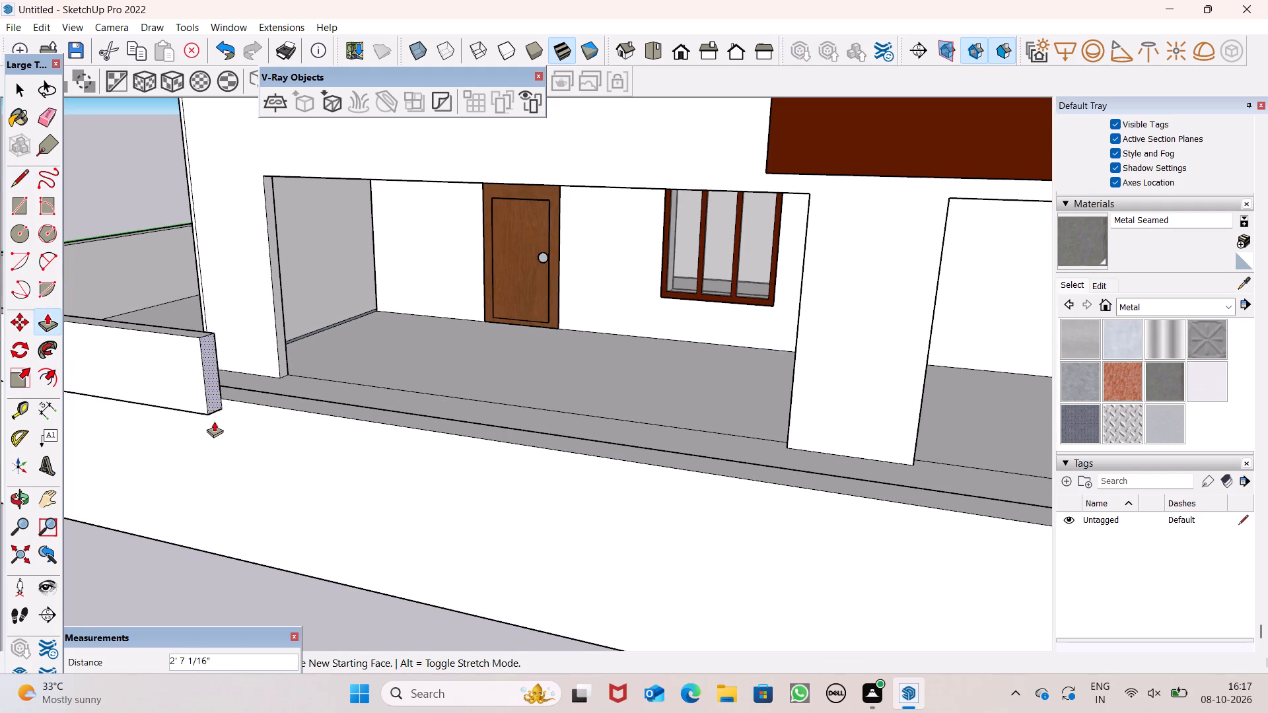
left_click_drag(214, 421, 215, 423)
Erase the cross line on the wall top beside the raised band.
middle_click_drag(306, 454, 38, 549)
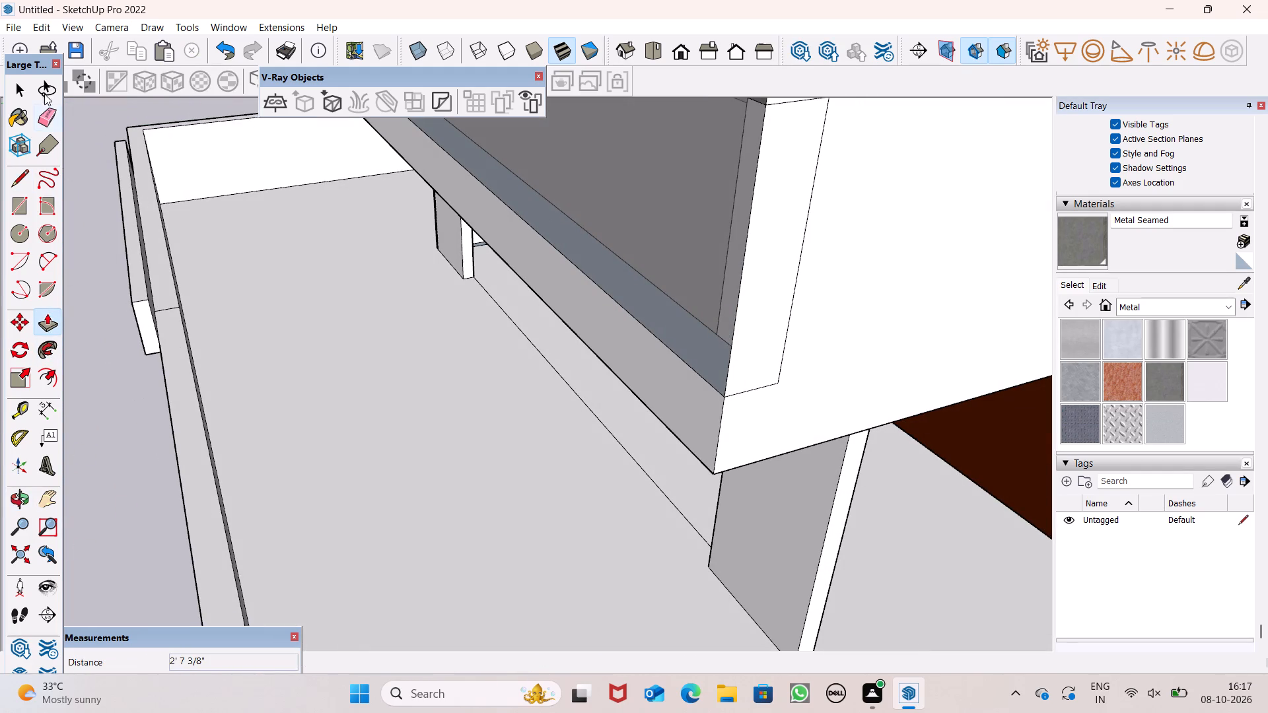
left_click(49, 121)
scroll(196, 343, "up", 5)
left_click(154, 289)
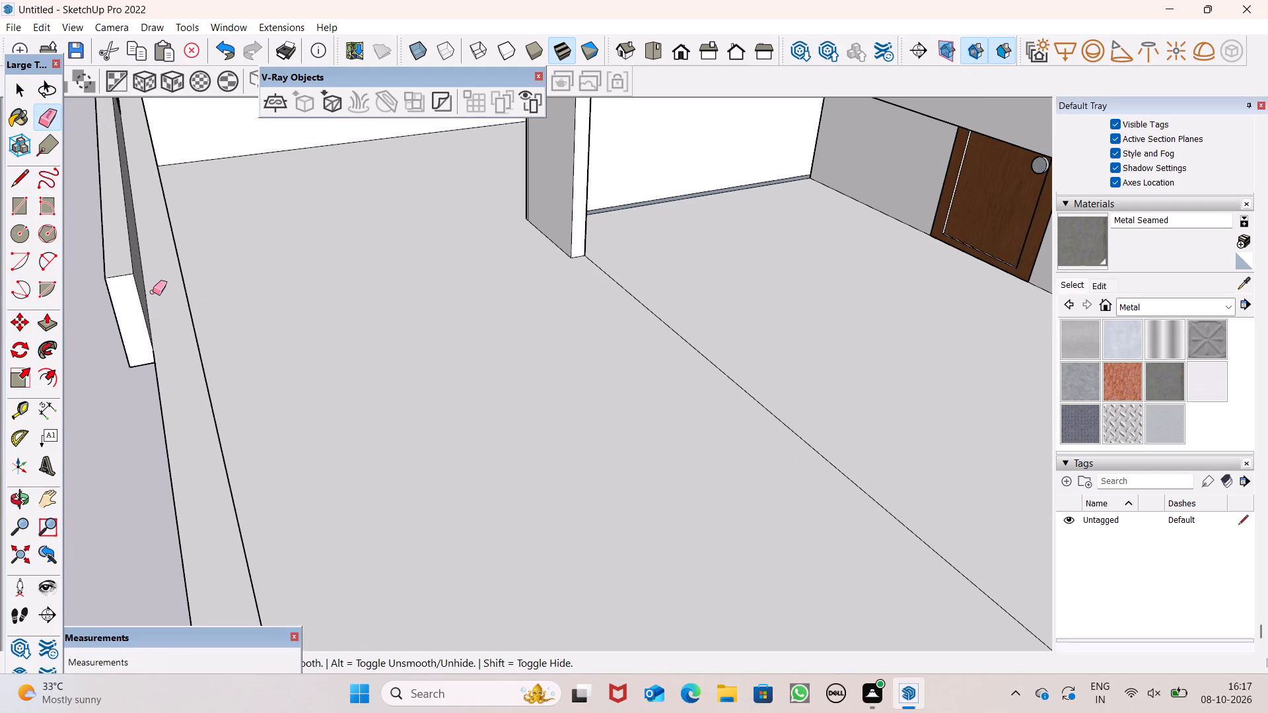
Draw a 9" line across the boundary wall's top at the new end of the raised band.
left_click(20, 178)
scroll(160, 374, "up", 5)
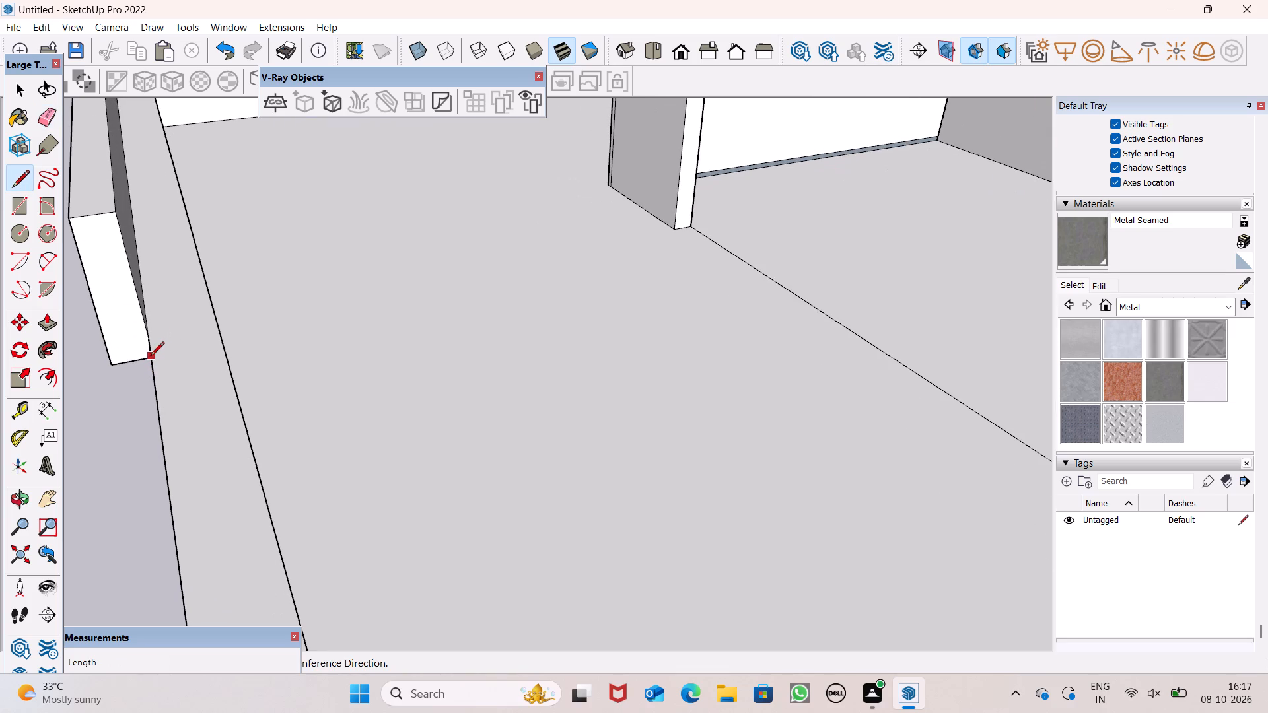
left_click(151, 341)
left_click(219, 330)
key("space")
Draw a 9" line across the top of the front boundary wall at its far corner, from the inner corner to the outer edge.
scroll(209, 331, "down", 1)
scroll(198, 327, "up", 1)
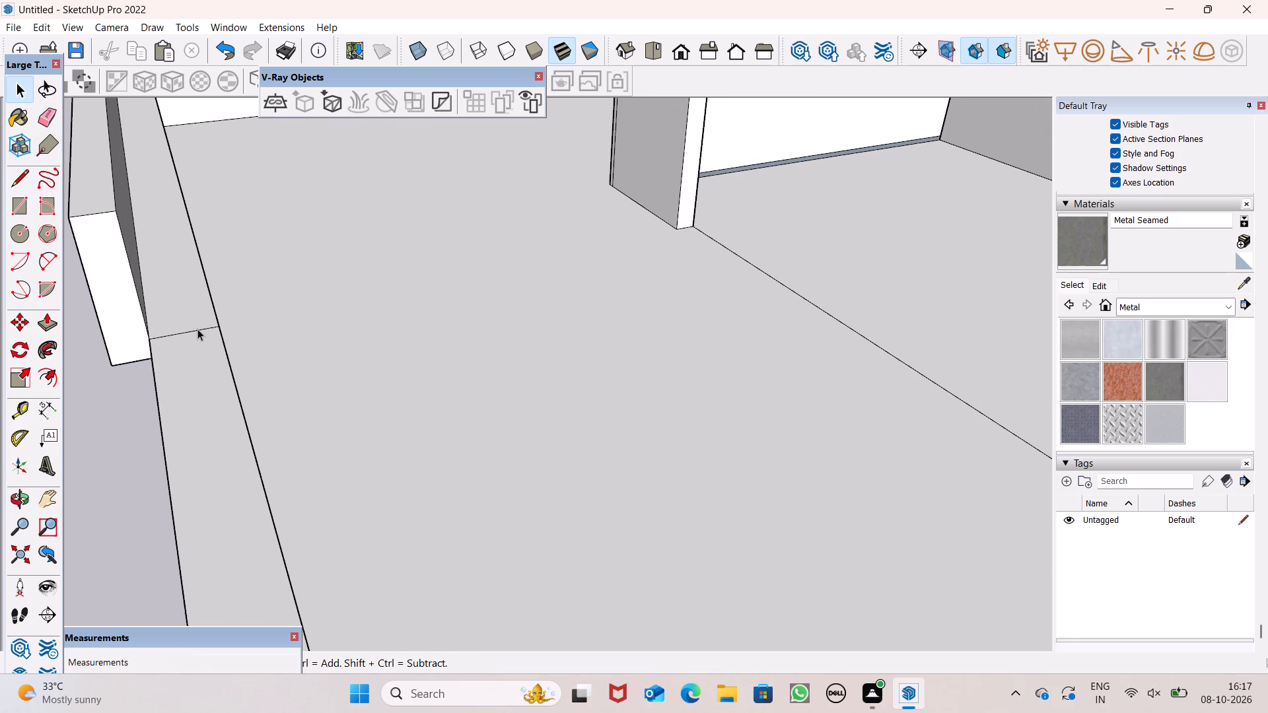
scroll(316, 275, "down", 10)
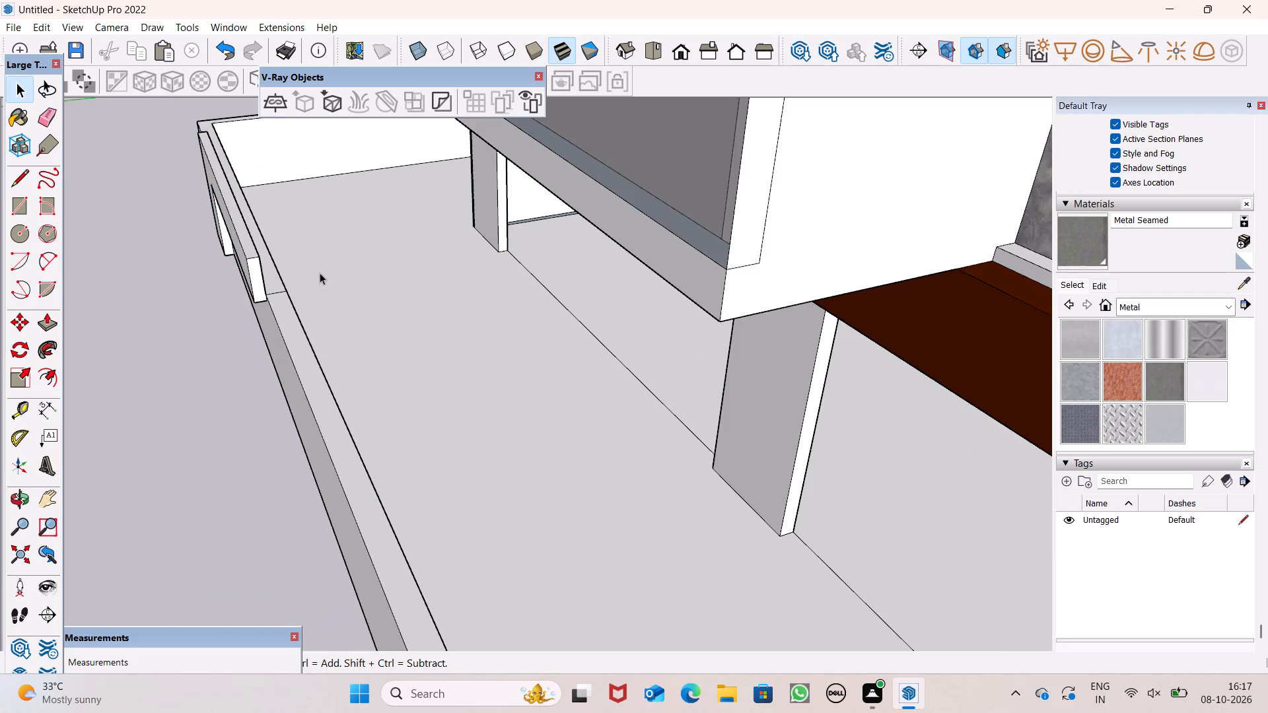
scroll(329, 269, "down", 8)
scroll(464, 598, "up", 6)
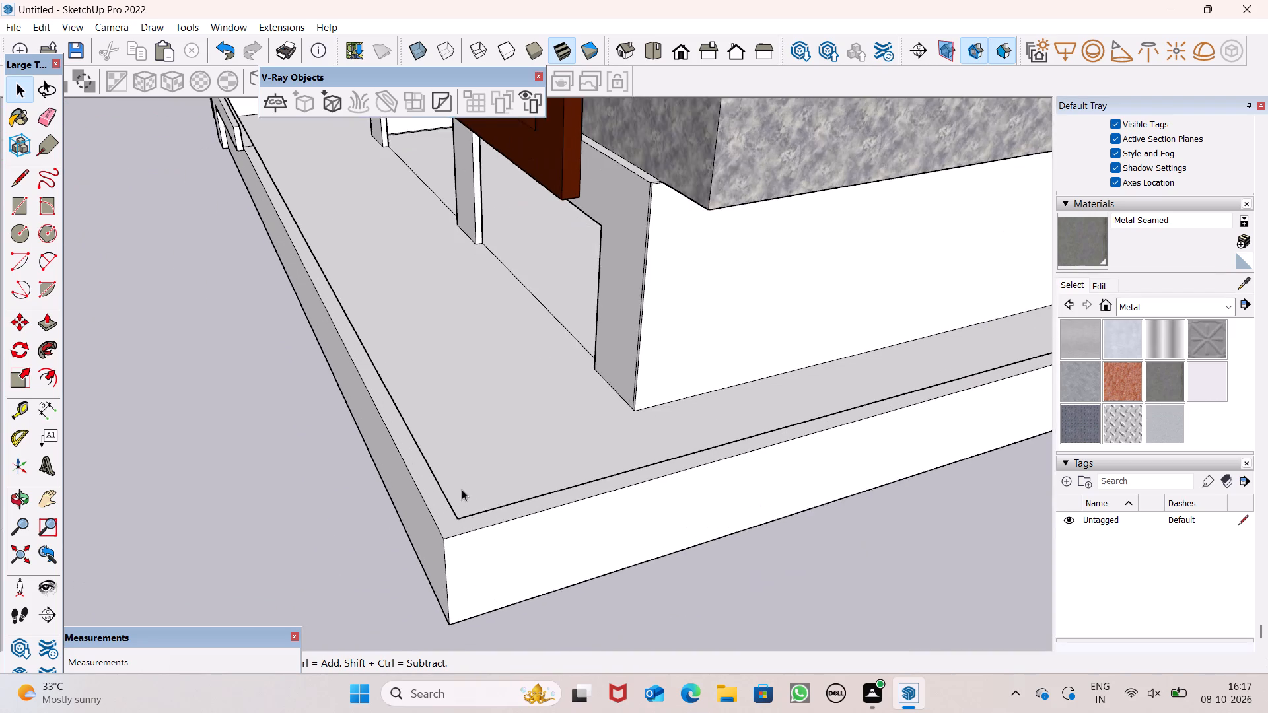
scroll(462, 489, "up", 6)
left_click(19, 178)
scroll(366, 636, "up", 1)
scroll(493, 591, "up", 1)
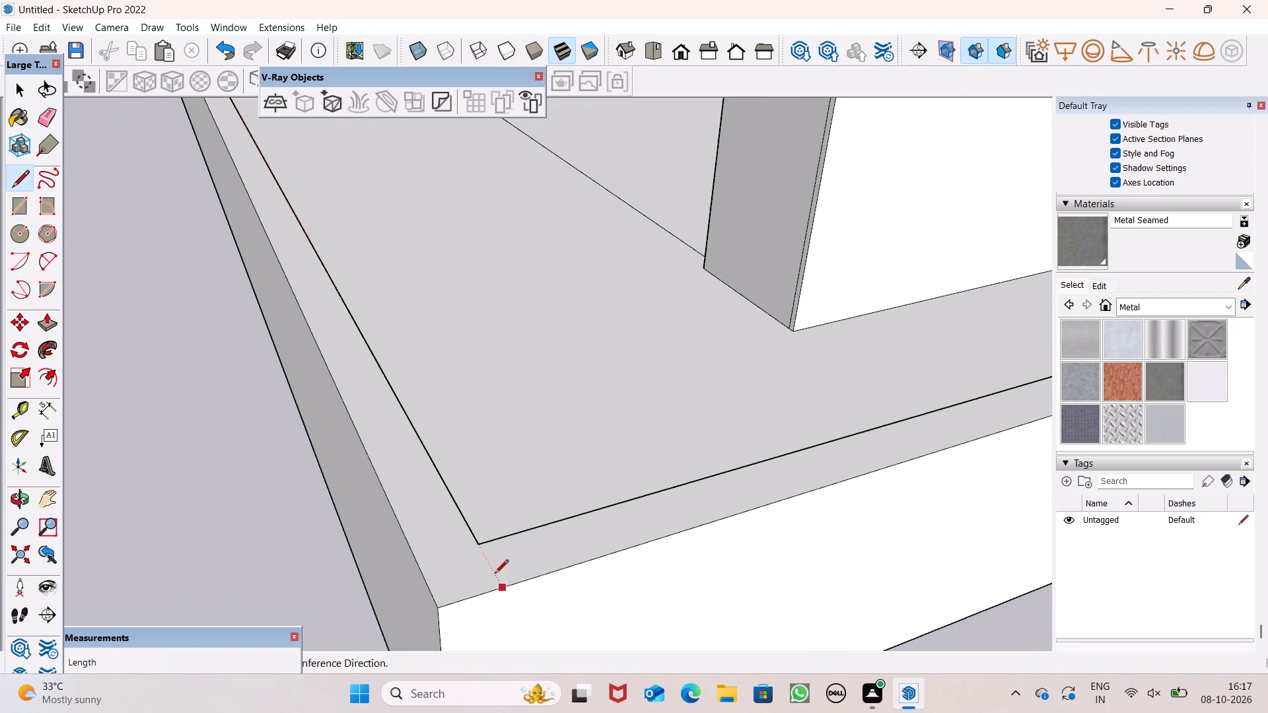
scroll(495, 570, "down", 1)
scroll(495, 570, "up", 1)
scroll(495, 570, "down", 1)
scroll(495, 570, "up", 2)
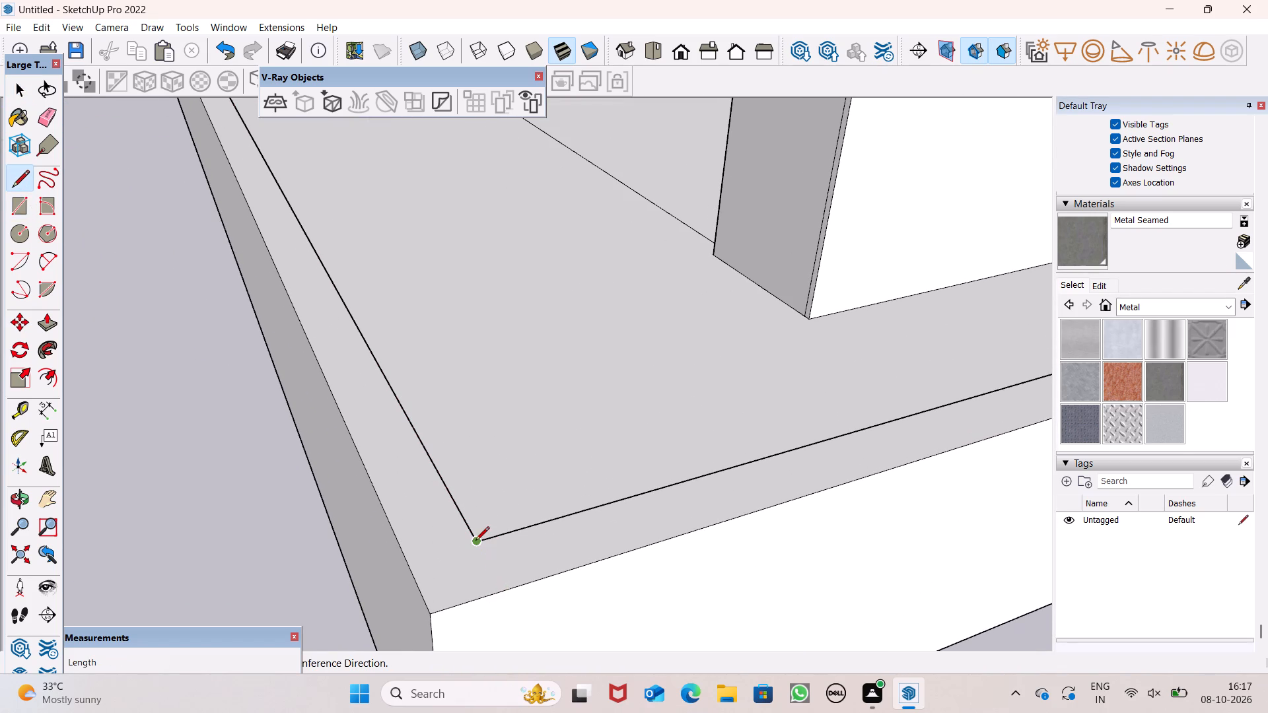
left_click(475, 541)
left_click(499, 592)
key("space")
Draw a circle of about 2 3/8" radius on the front wall's top, just beyond the end of the raised band.
scroll(474, 509, "down", 4)
scroll(527, 494, "down", 2)
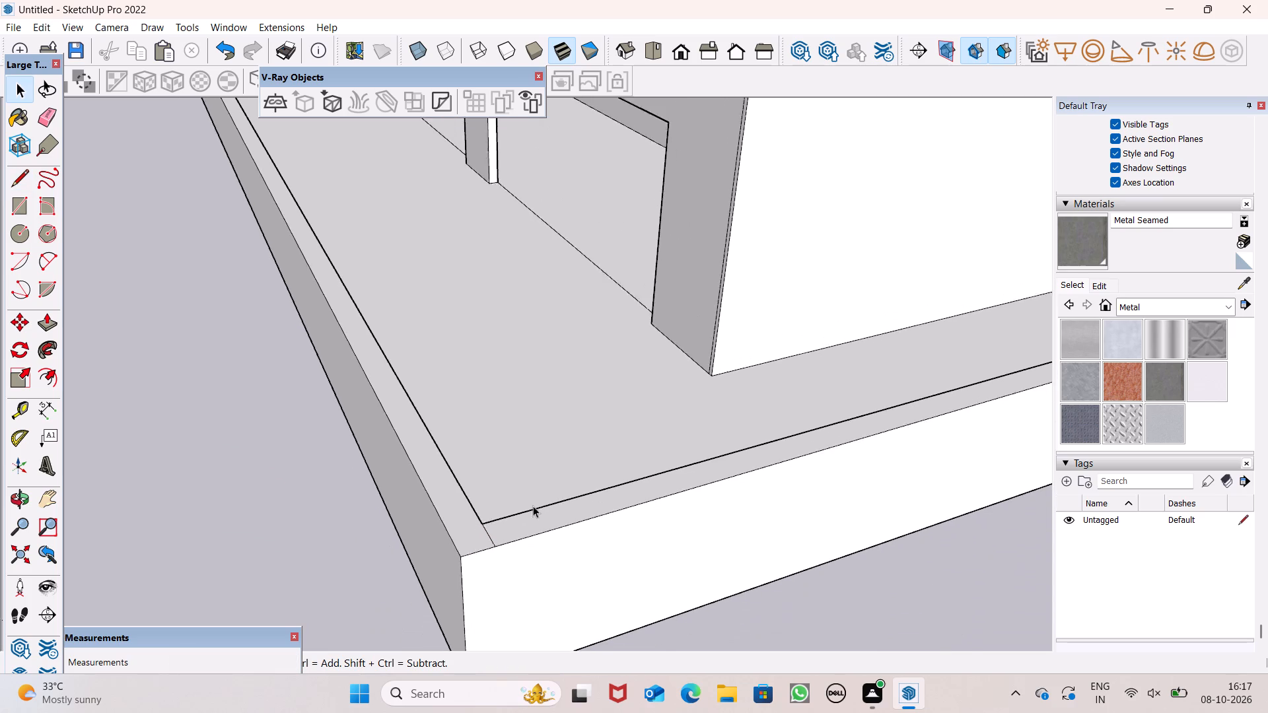
scroll(533, 506, "down", 9)
scroll(597, 546, "down", 1)
middle_click_drag(378, 458, 655, 441)
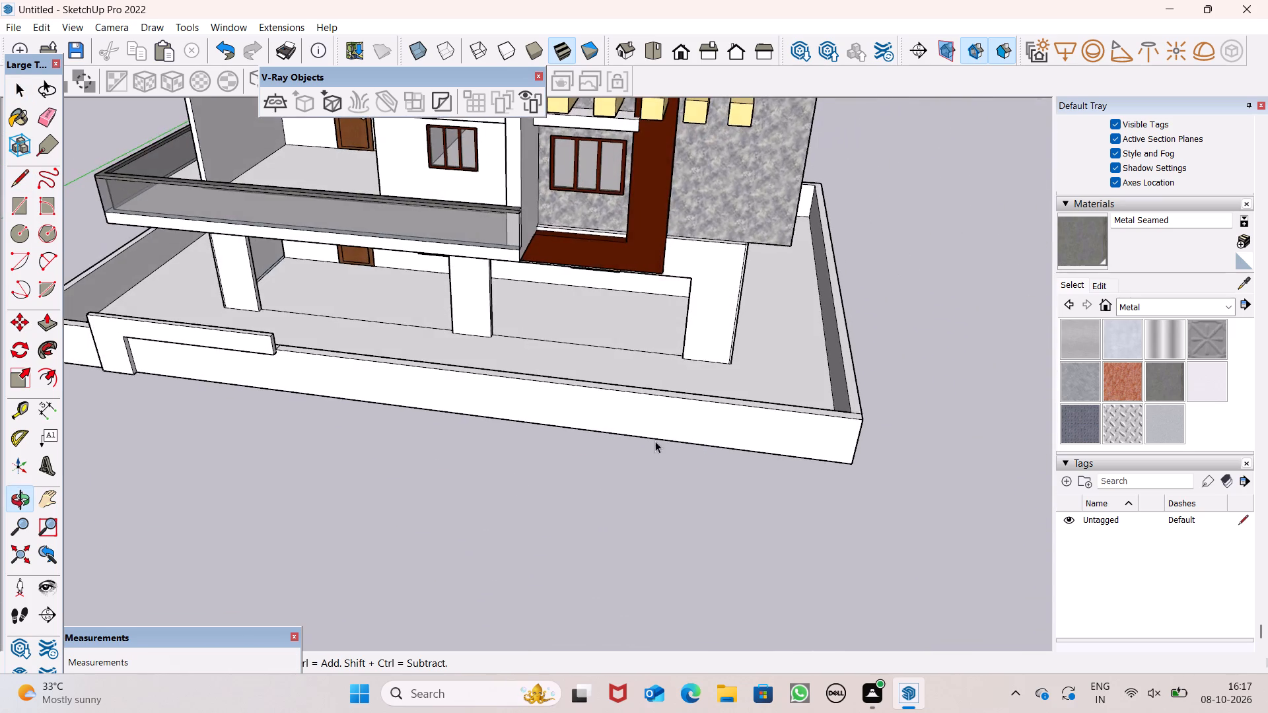
middle_click_drag(655, 441, 710, 463)
scroll(479, 402, "up", 7)
middle_click_drag(339, 382, 438, 413)
scroll(402, 353, "down", 2)
middle_click_drag(474, 382, 478, 391)
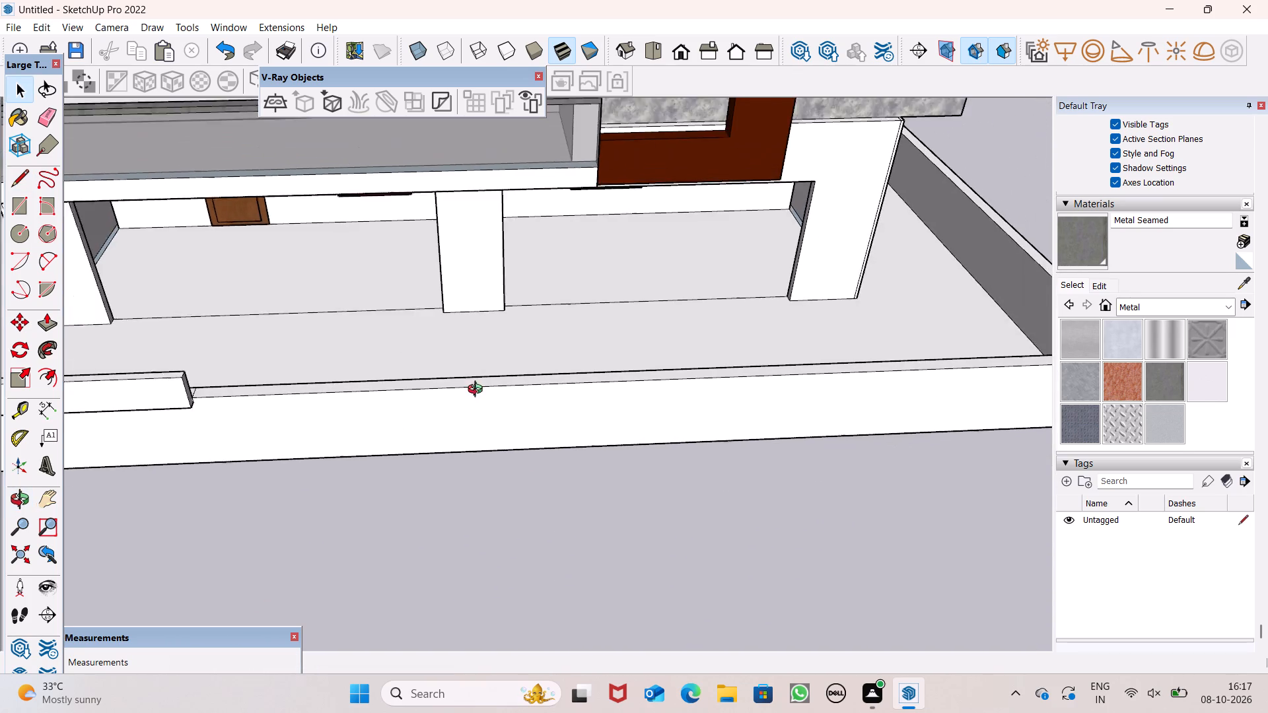
middle_click_drag(478, 391, 442, 455)
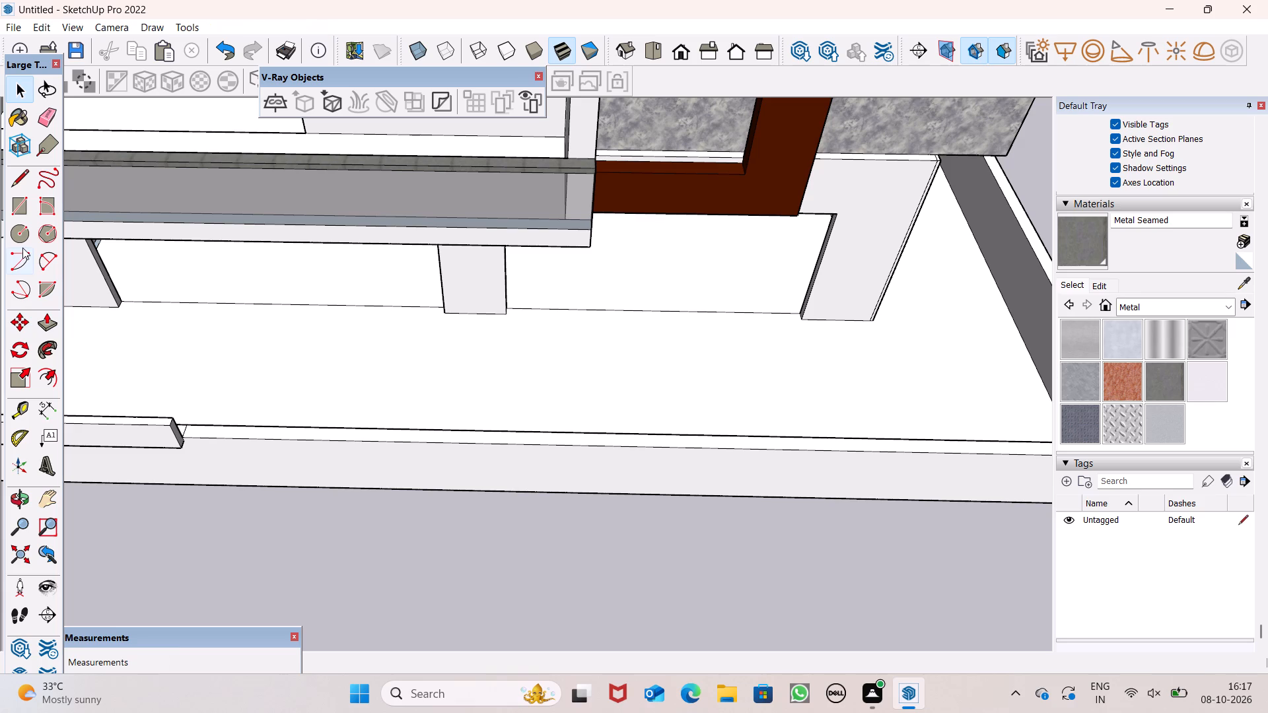
left_click(22, 248)
left_click(26, 231)
scroll(348, 431, "up", 2)
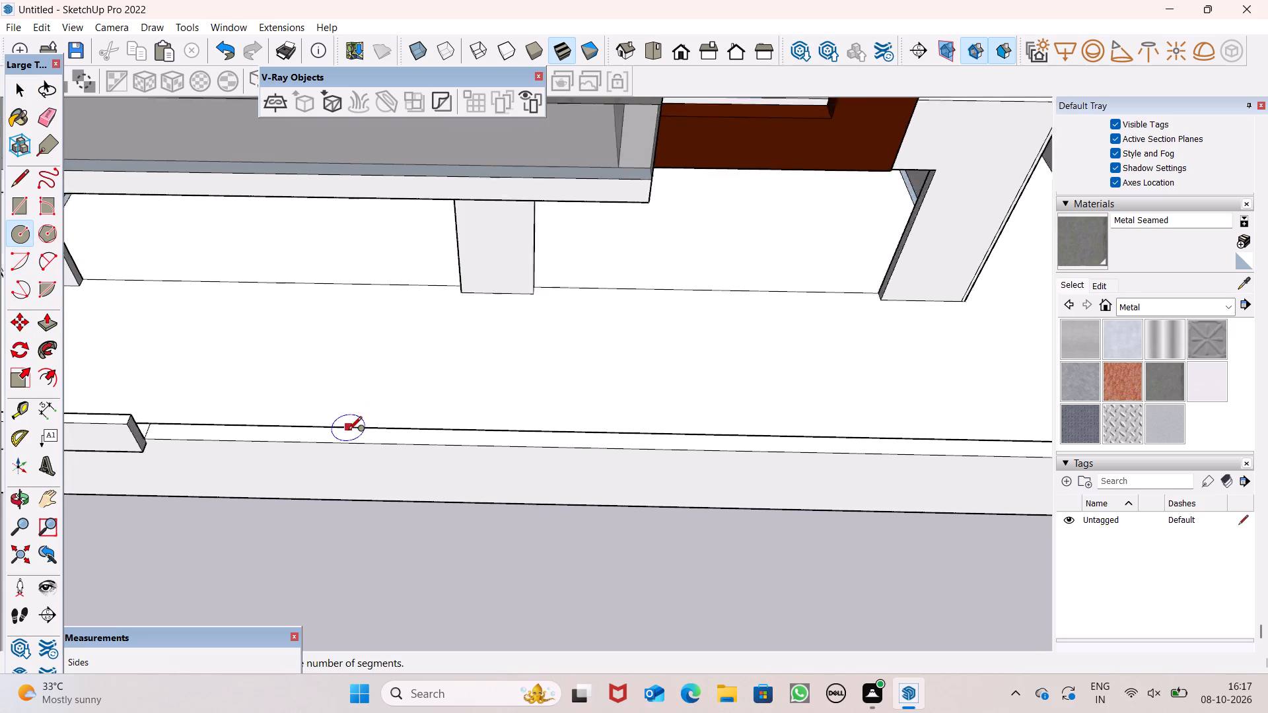
scroll(348, 431, "up", 2)
scroll(182, 439, "up", 8)
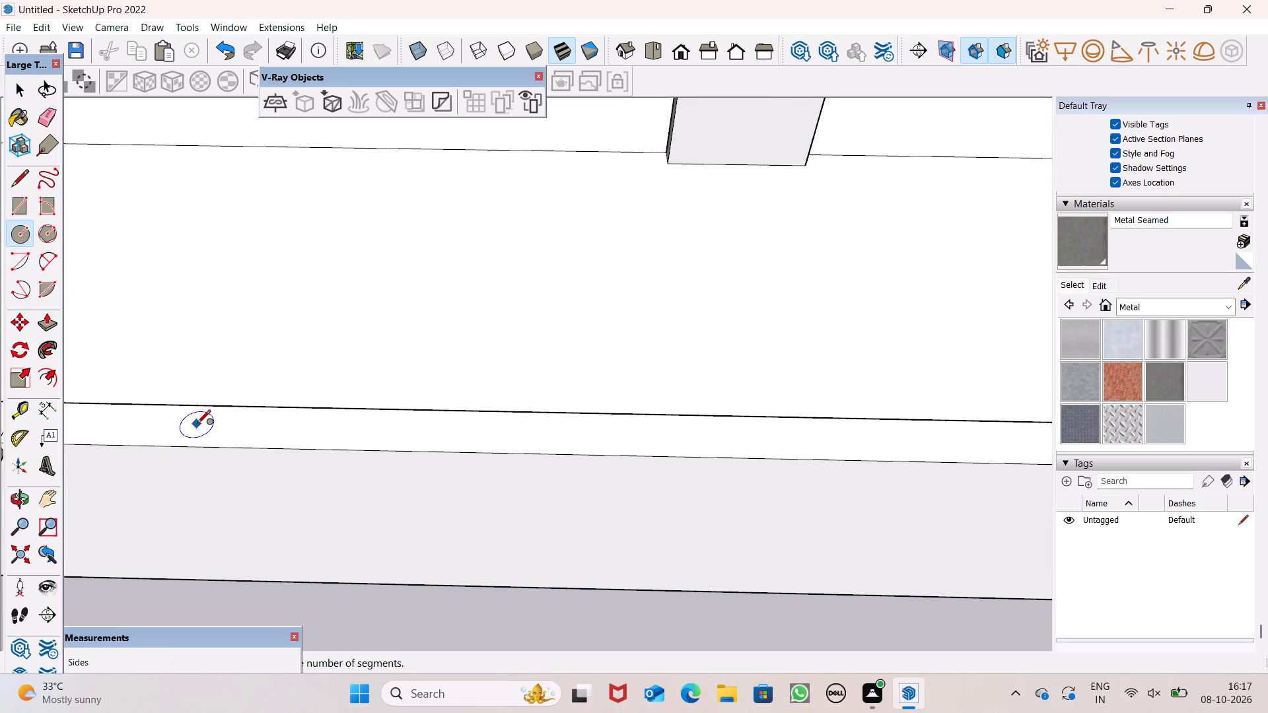
left_click_drag(197, 424, 210, 436)
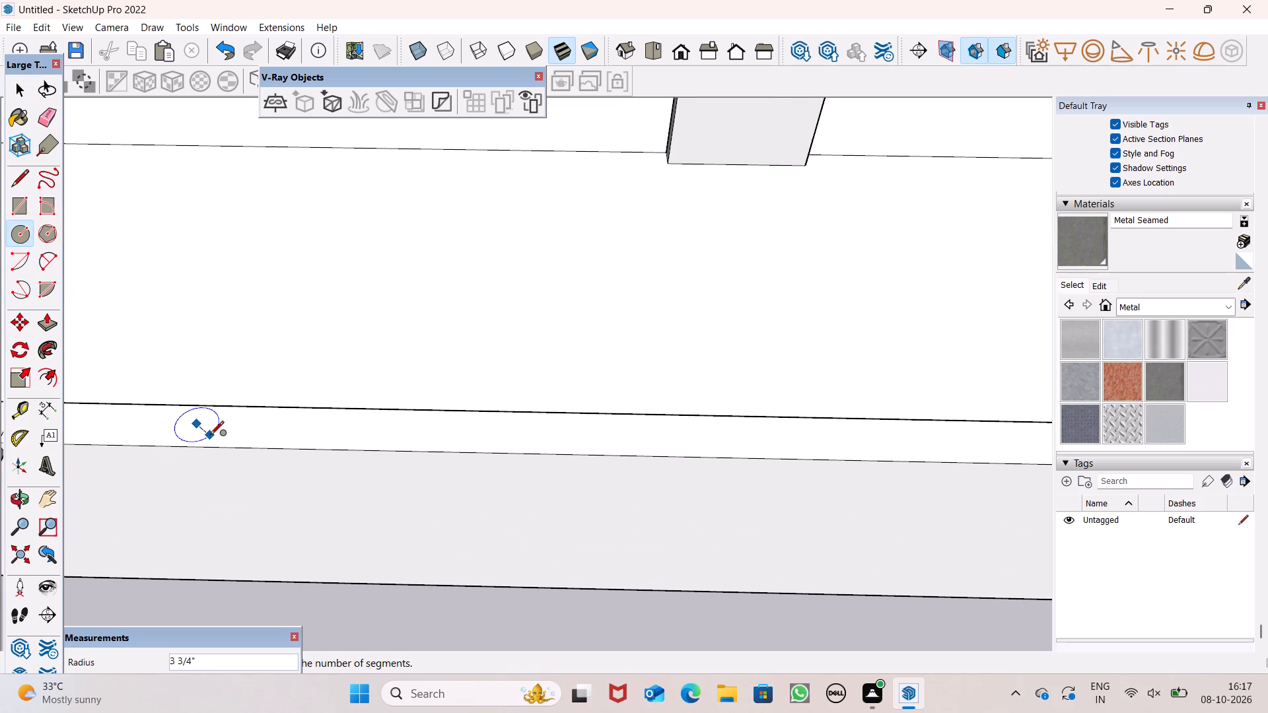
left_click_drag(210, 436, 210, 434)
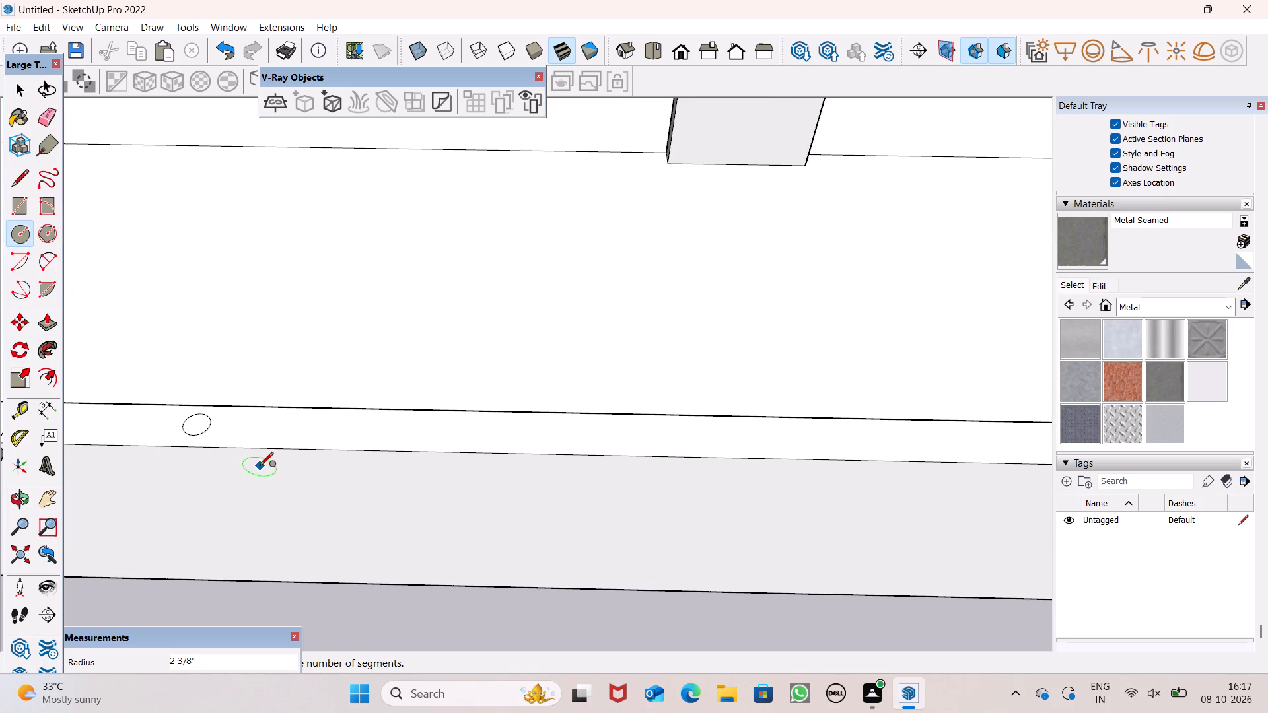
key("space")
Copy the small circle along the red axis on the front wall's top, away from the raised band.
scroll(199, 391, "down", 10)
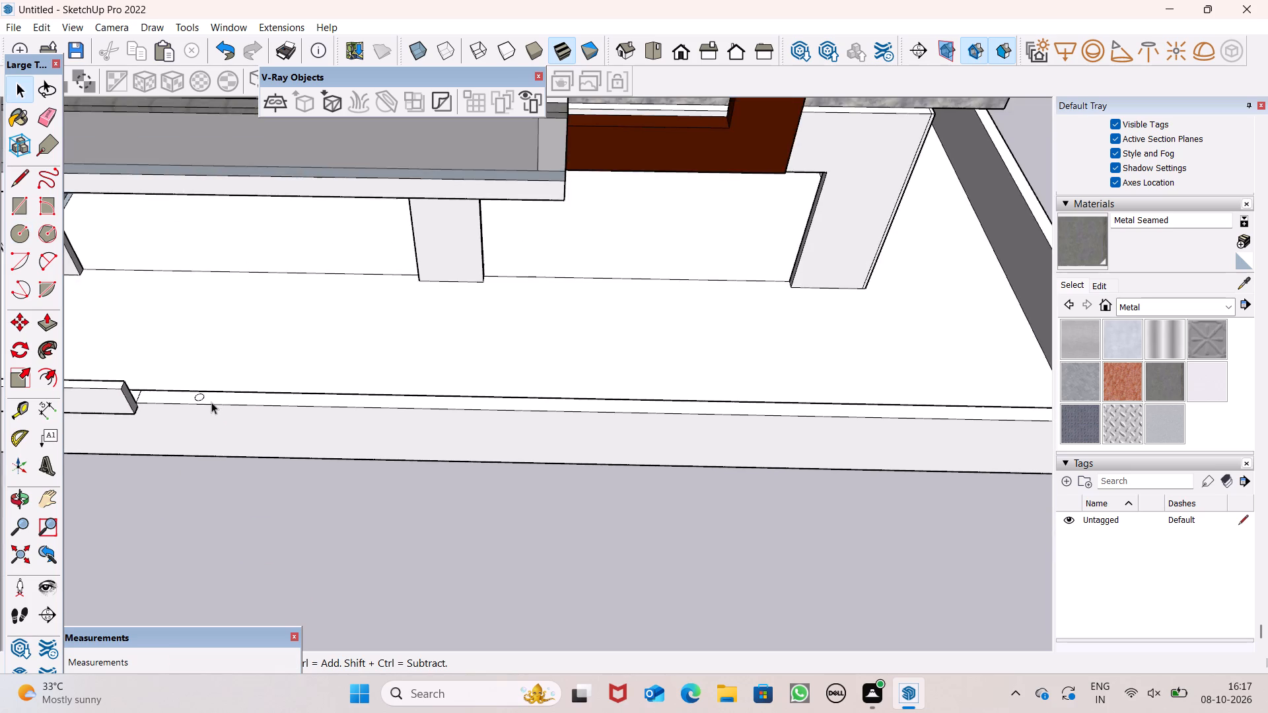
scroll(210, 402, "up", 7)
double_click(184, 392)
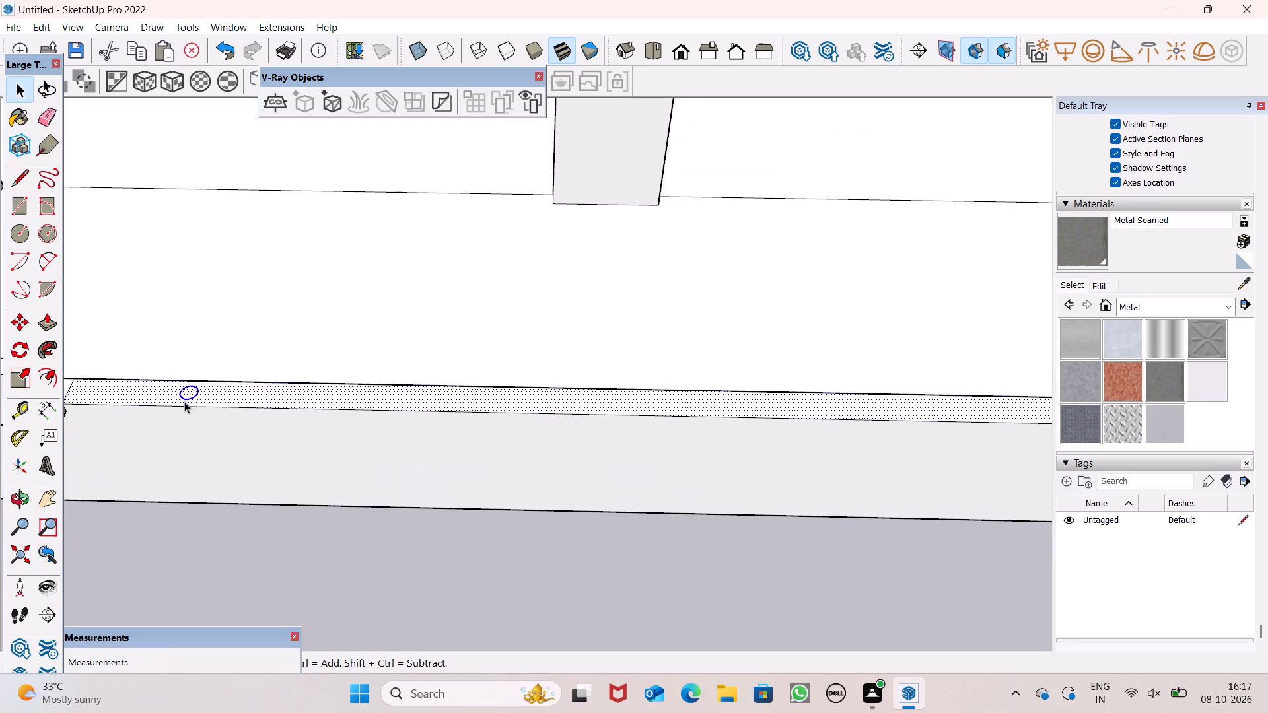
left_click(197, 576)
double_click(192, 388)
left_click_drag(236, 611, 232, 575)
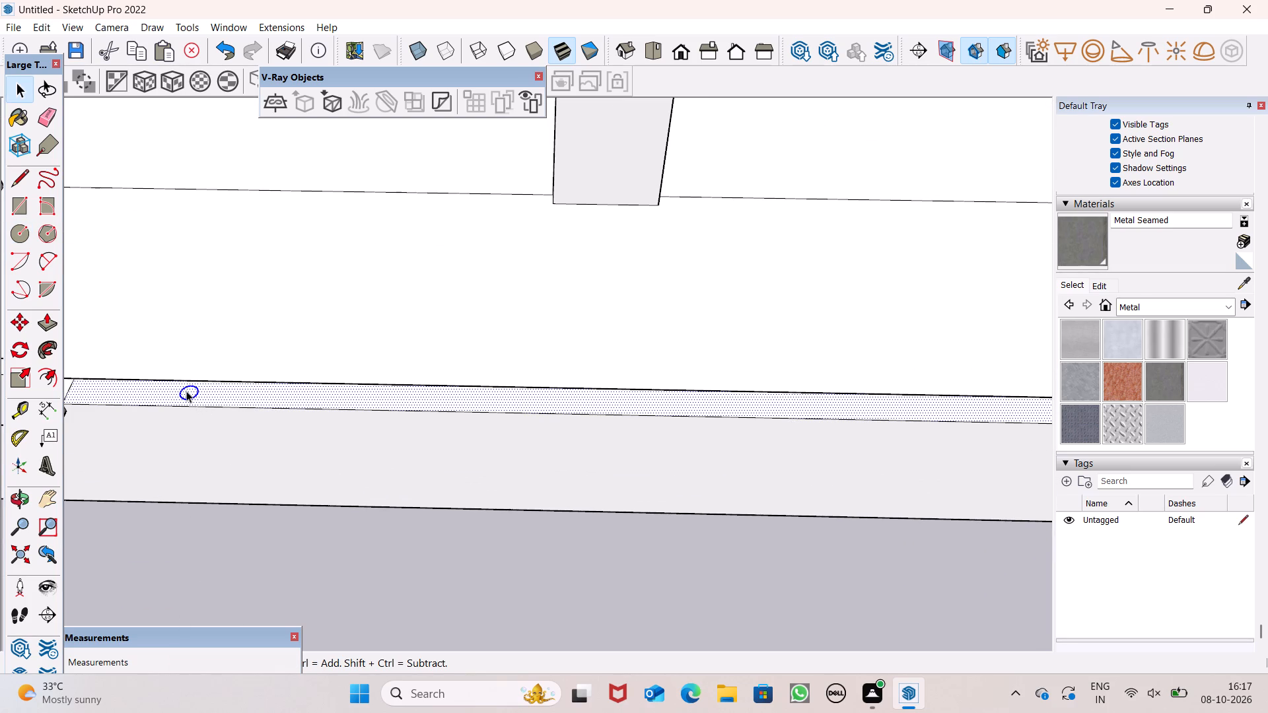
double_click(188, 391)
key("m")
key("Return")
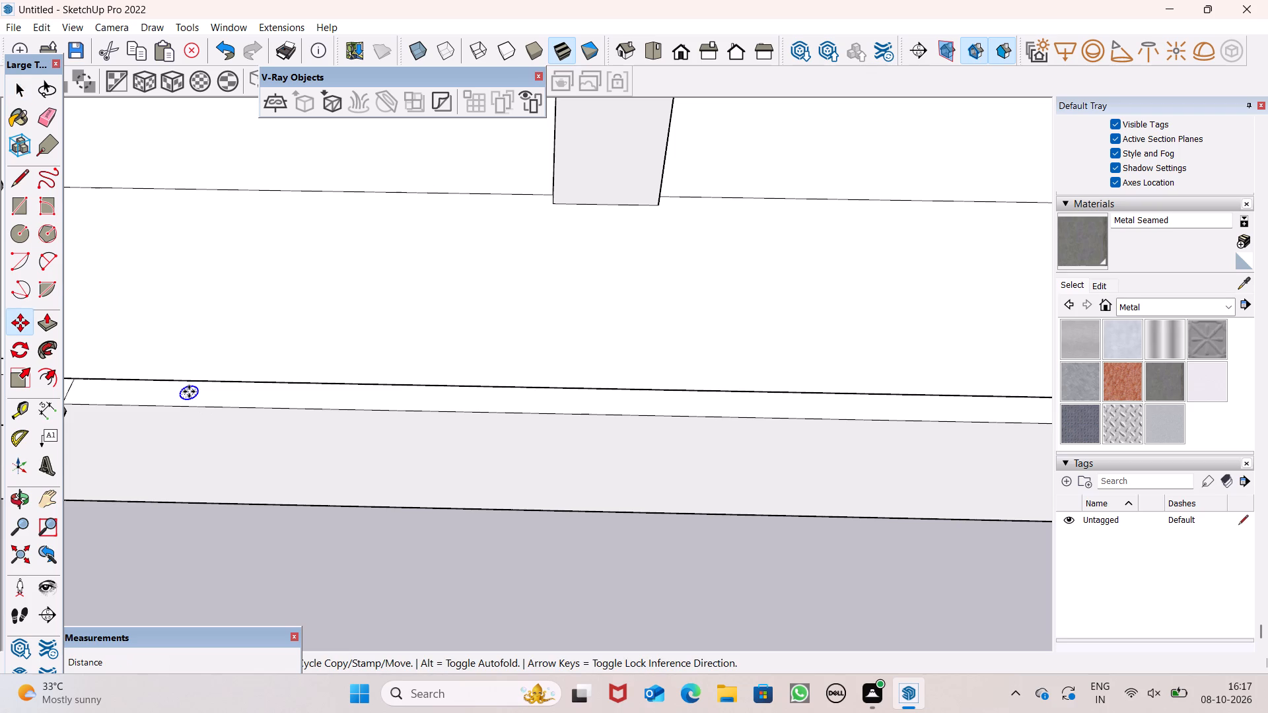
left_click_drag(189, 391, 345, 404, "ctrl")
left_click(345, 404)
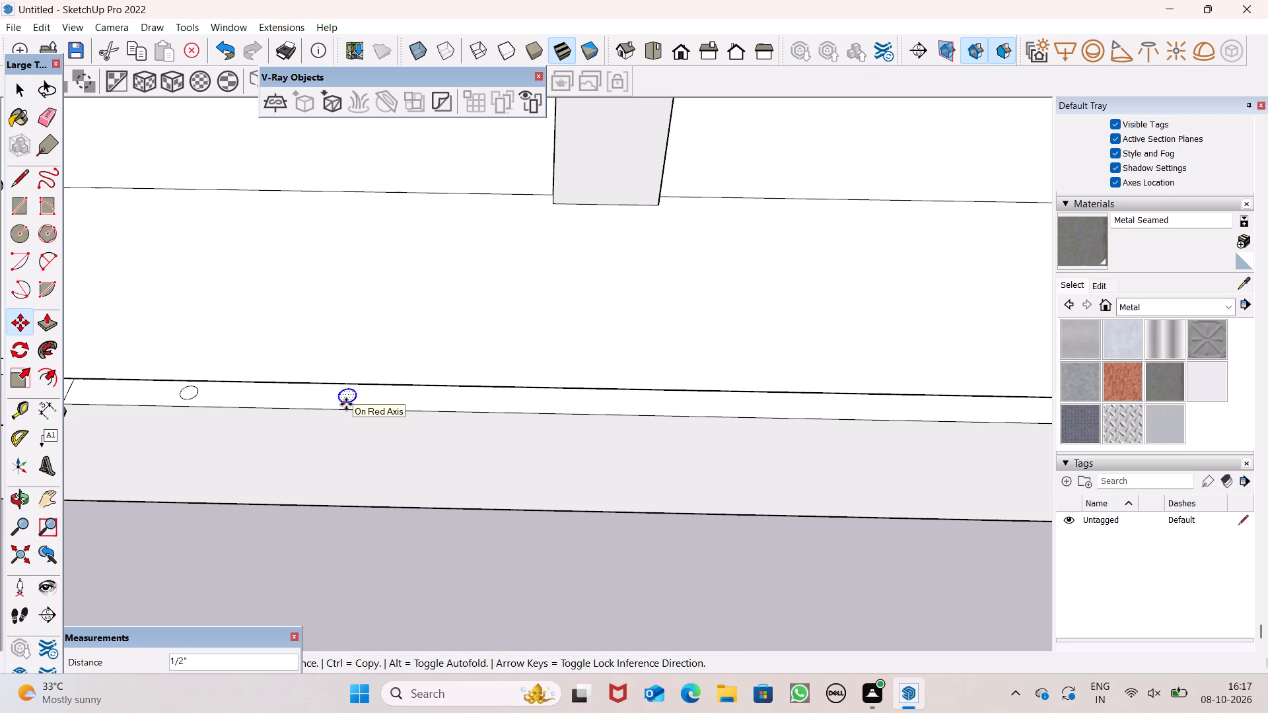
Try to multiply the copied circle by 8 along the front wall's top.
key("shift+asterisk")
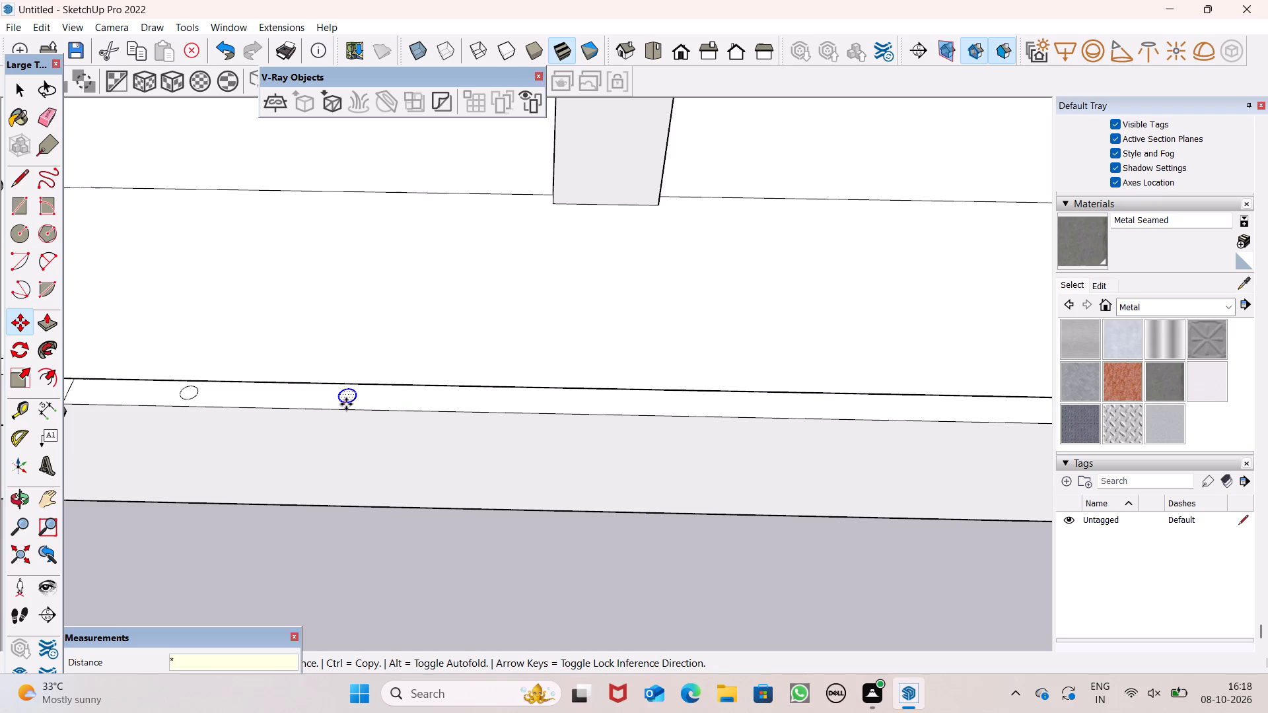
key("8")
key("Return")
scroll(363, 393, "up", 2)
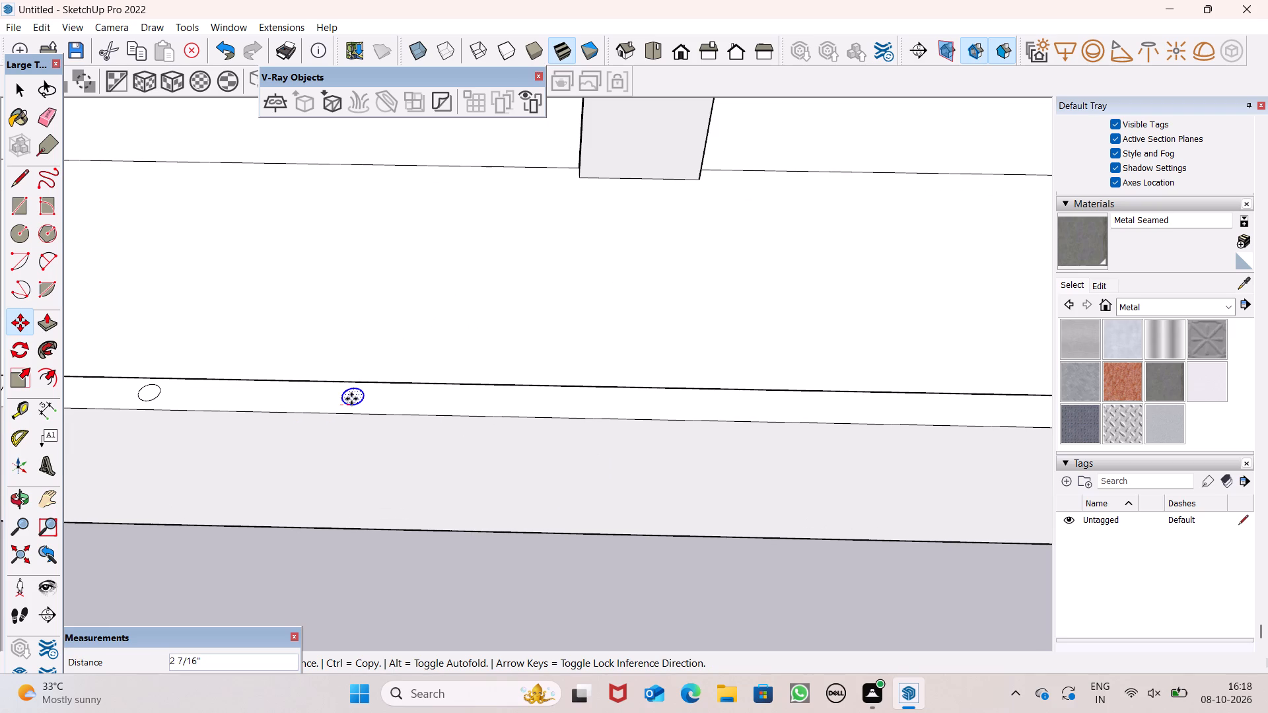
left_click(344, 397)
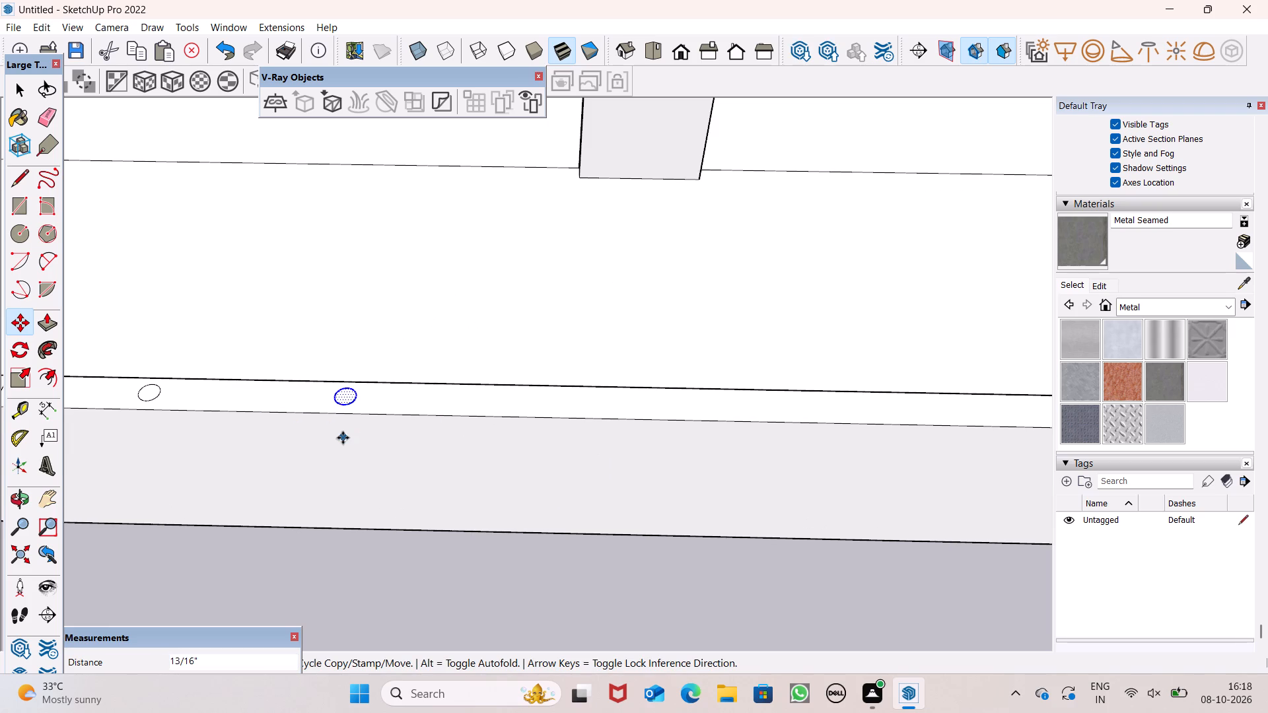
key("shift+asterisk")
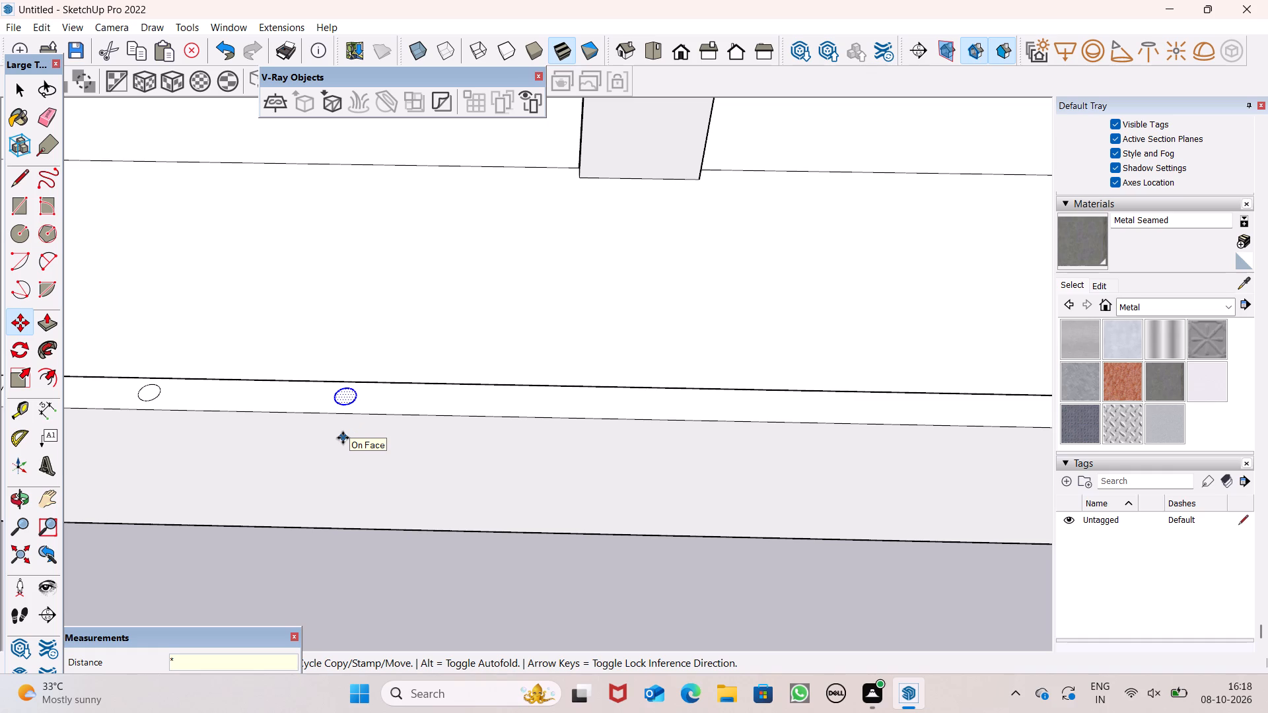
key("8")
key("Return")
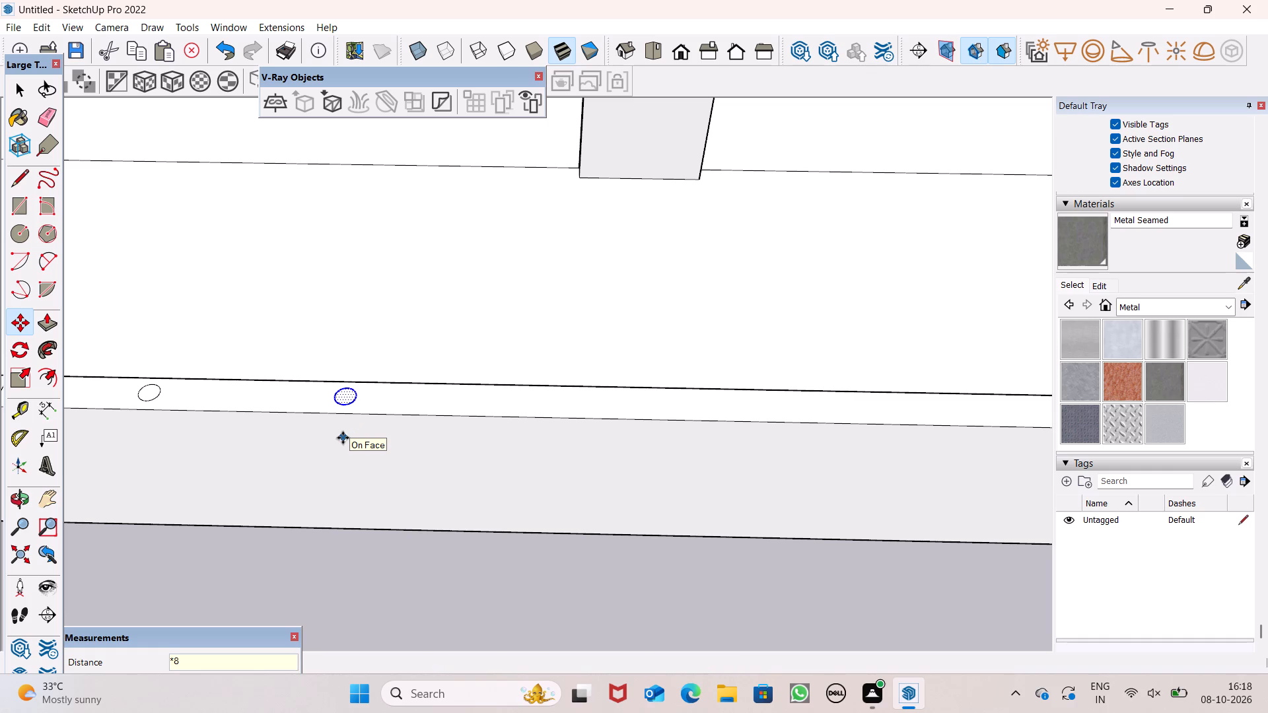
Copy the second circle about 4' 4" further along the wall top and array it as 8 evenly spaced copies.
scroll(388, 377, "down", 7)
scroll(372, 428, "up", 1)
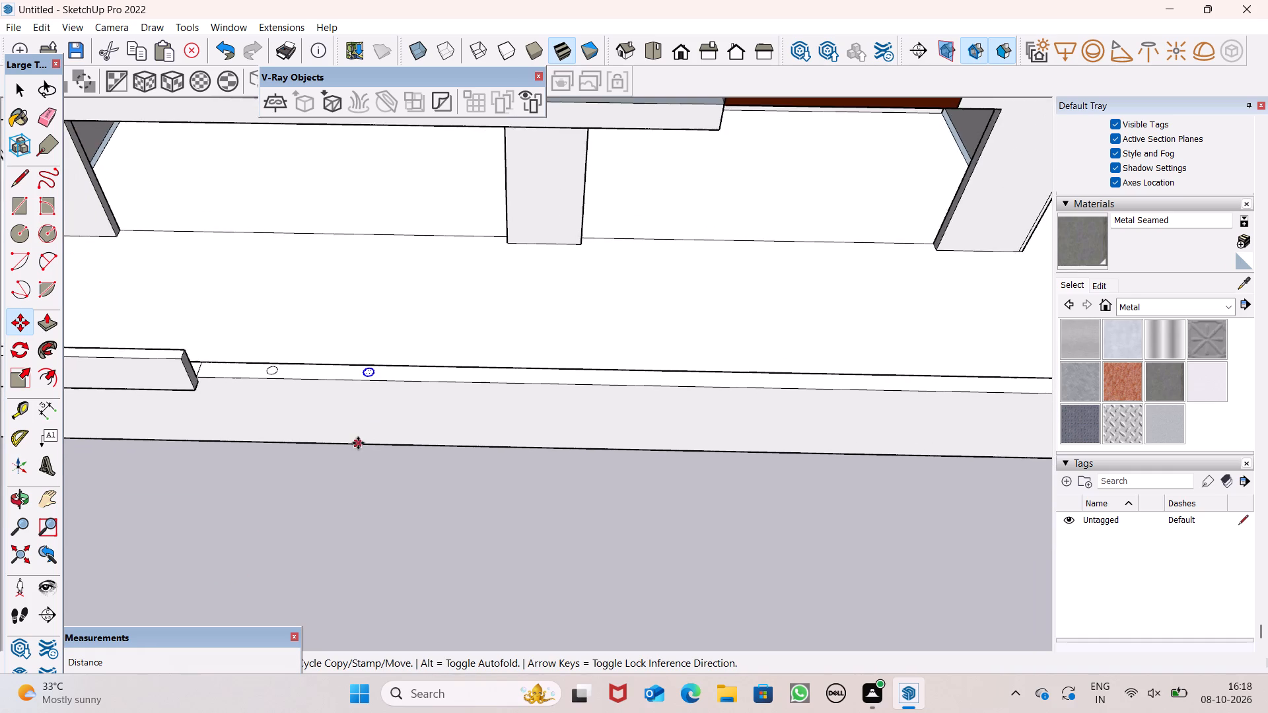
scroll(351, 409, "down", 10)
scroll(372, 405, "up", 10)
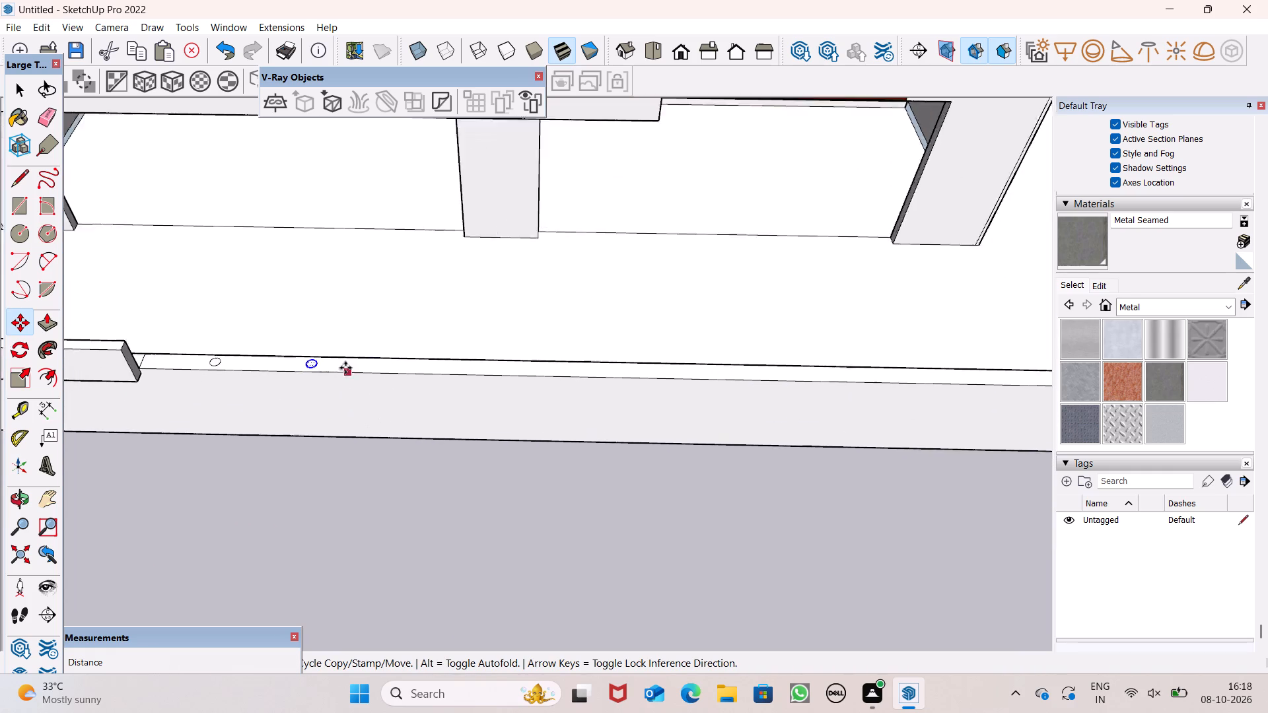
scroll(345, 368, "up", 4)
scroll(259, 353, "up", 4)
left_click(289, 364)
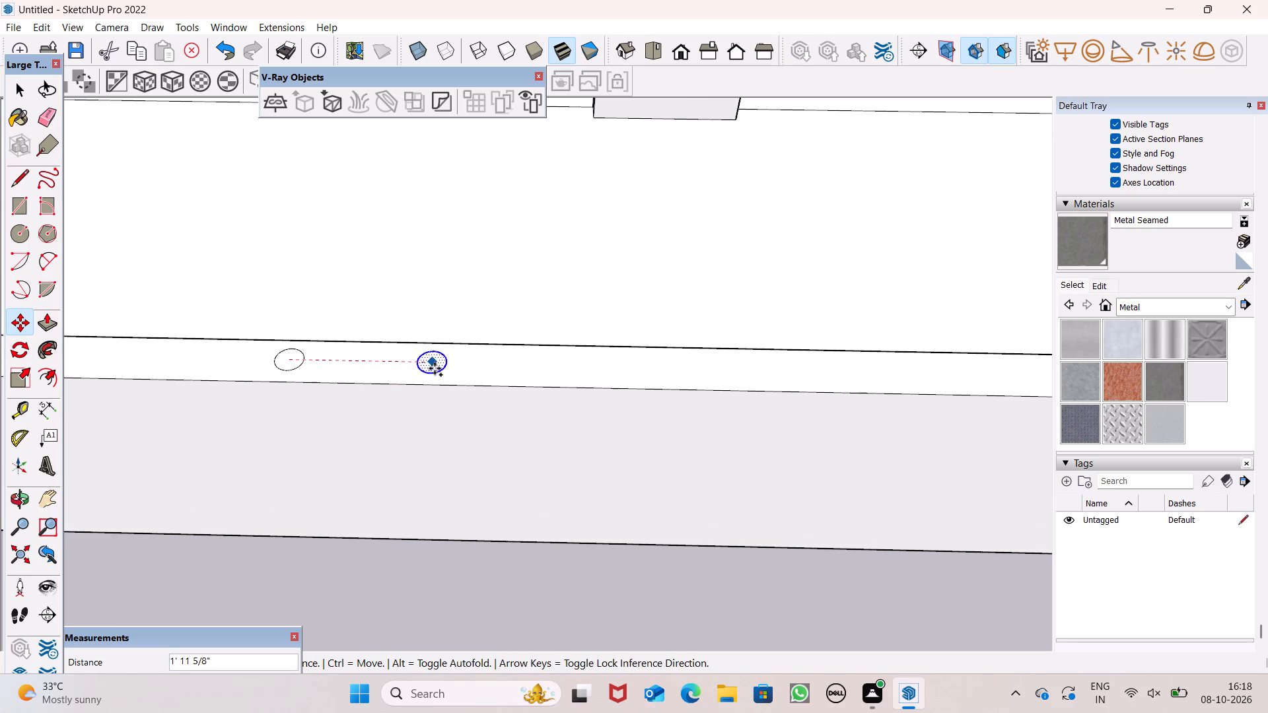
scroll(487, 360, "down", 2)
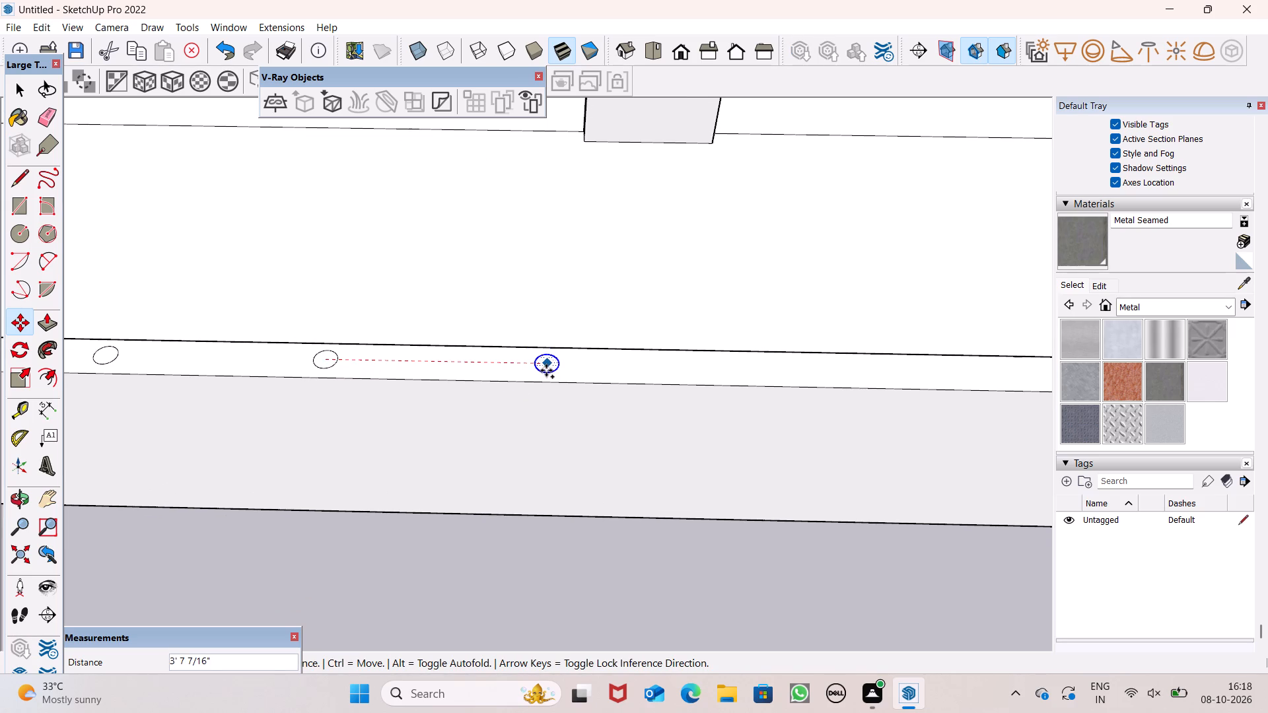
left_click(590, 370)
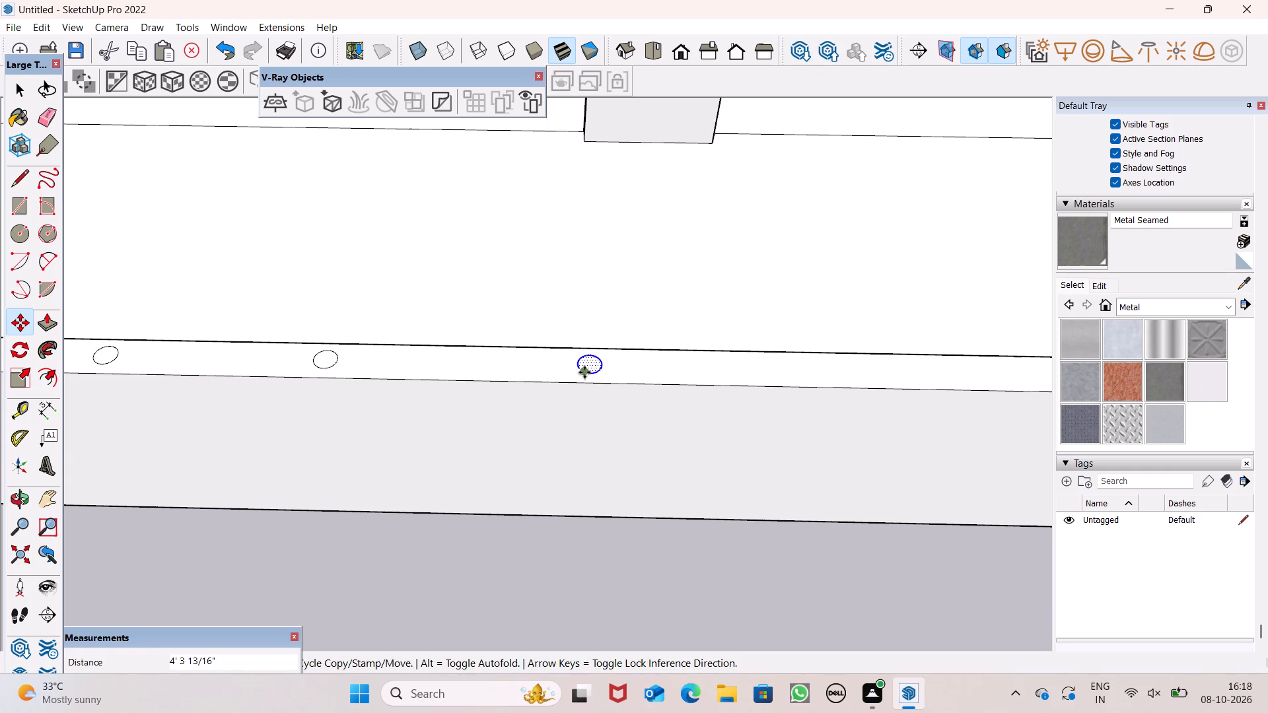
type("*I")
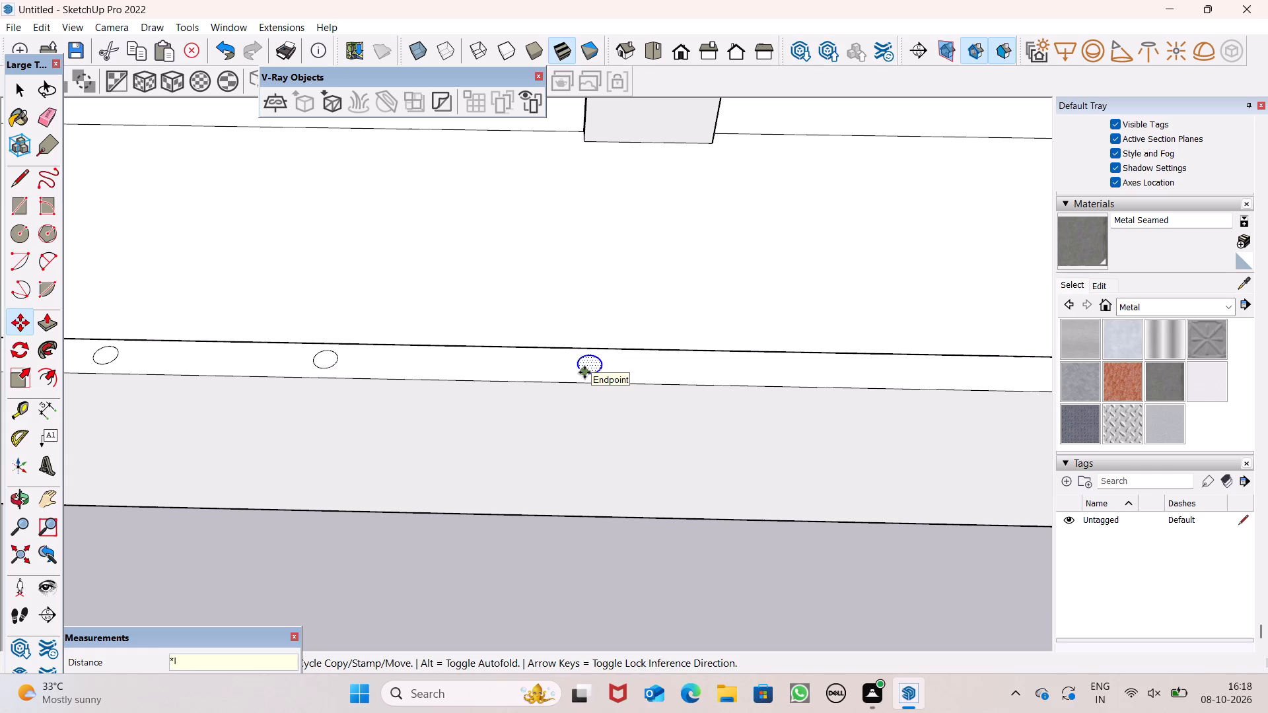
key("BackSpace")
key("8")
key("Return")
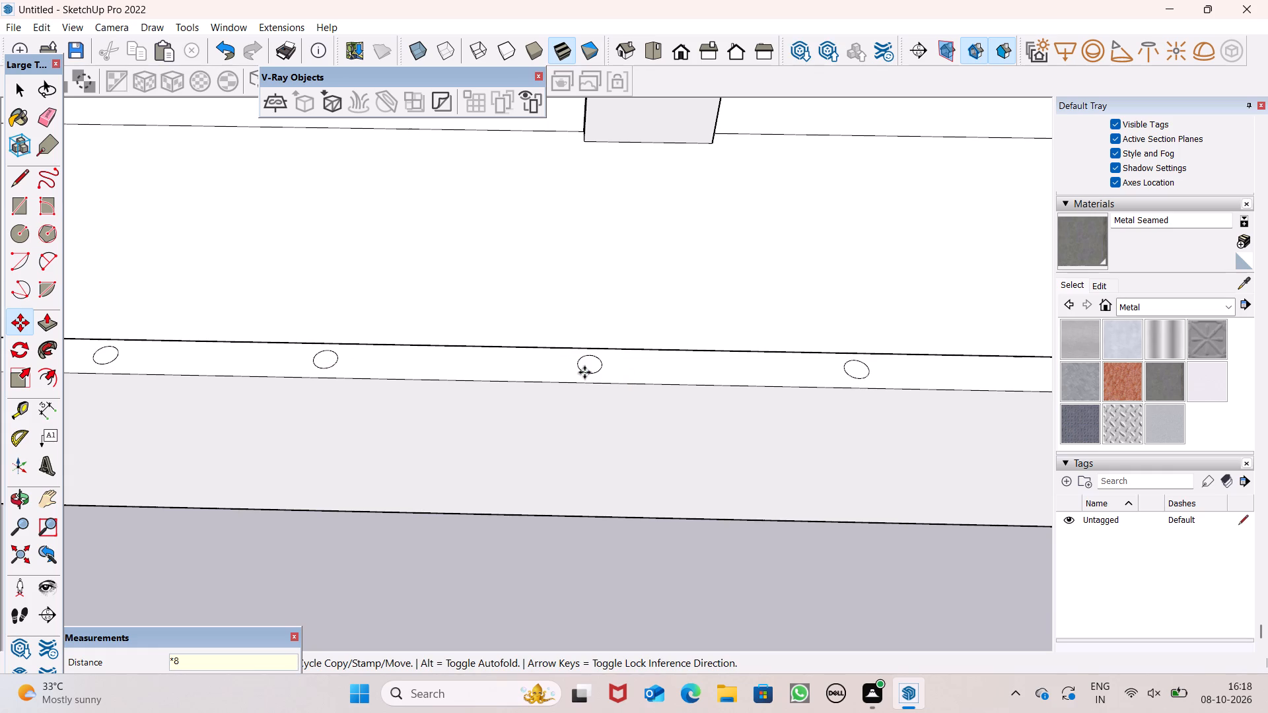
key("space")
scroll(547, 391, "up", 1)
scroll(546, 392, "down", 3)
scroll(494, 381, "down", 3)
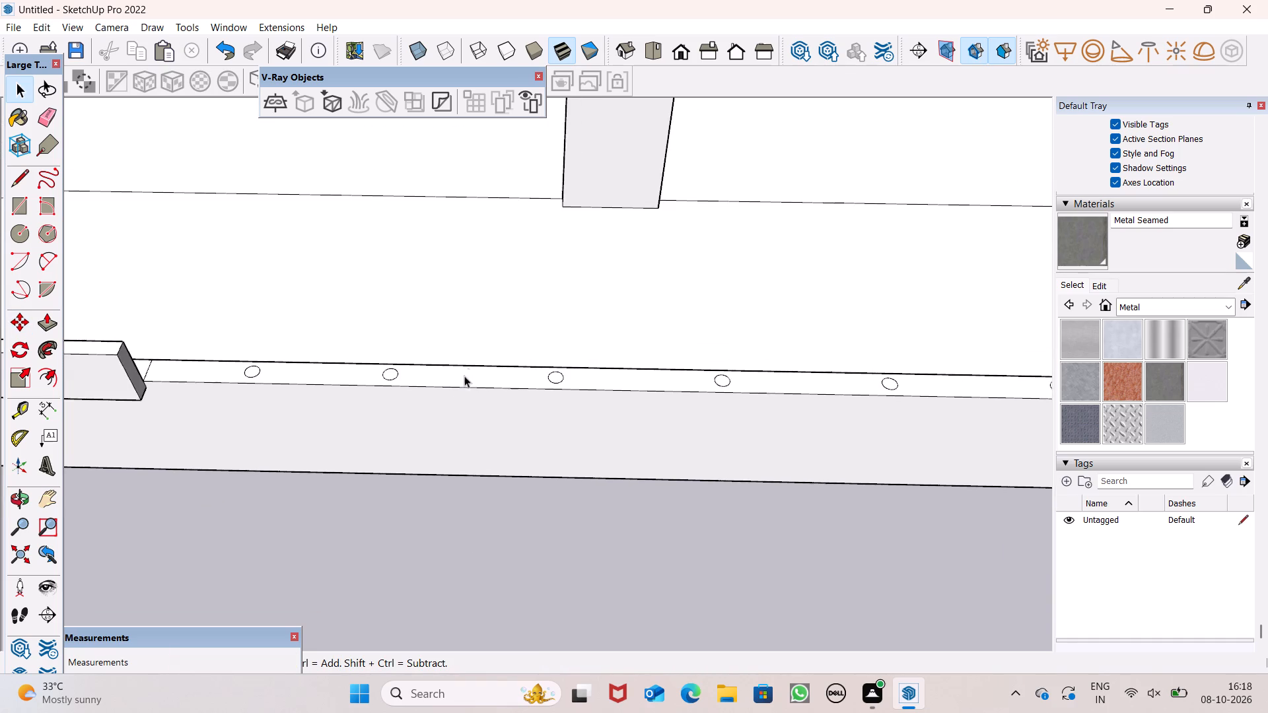
Erase the second and fourth circles, counted from the raised band, on the front wall's top.
scroll(464, 376, "down", 12)
scroll(763, 402, "up", 5)
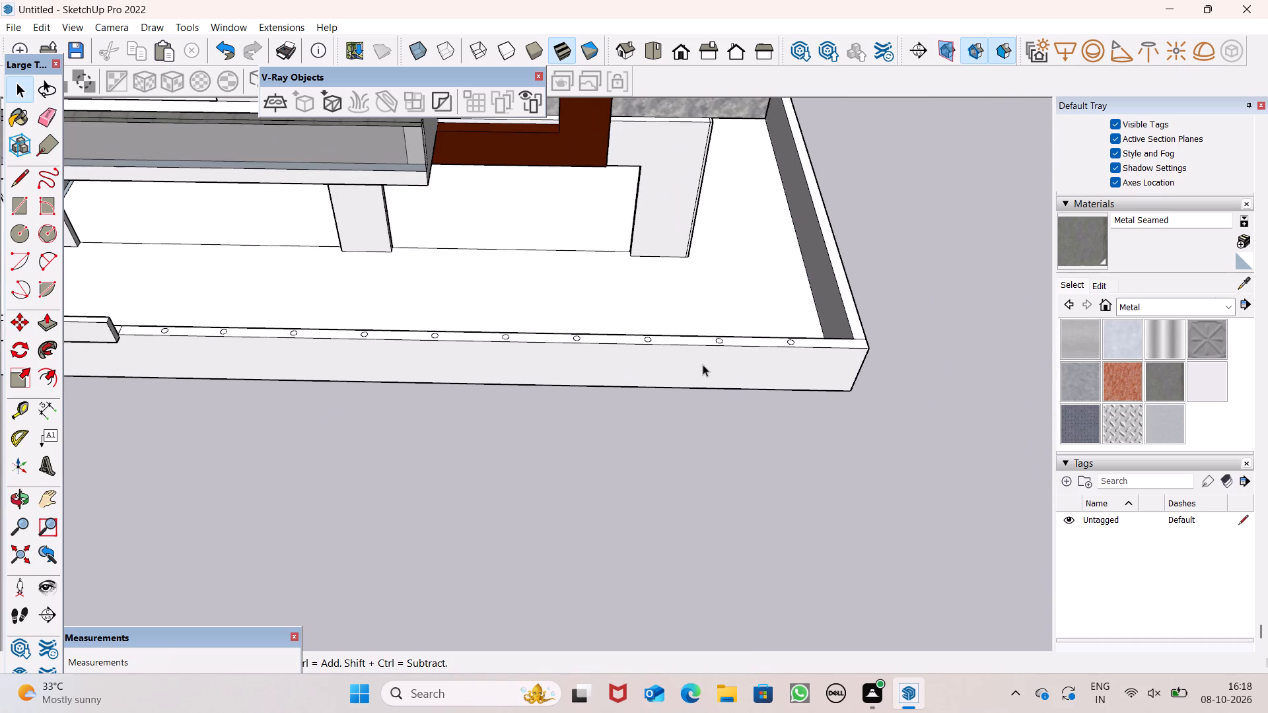
scroll(709, 360, "down", 2)
middle_click_drag(732, 356, 699, 378)
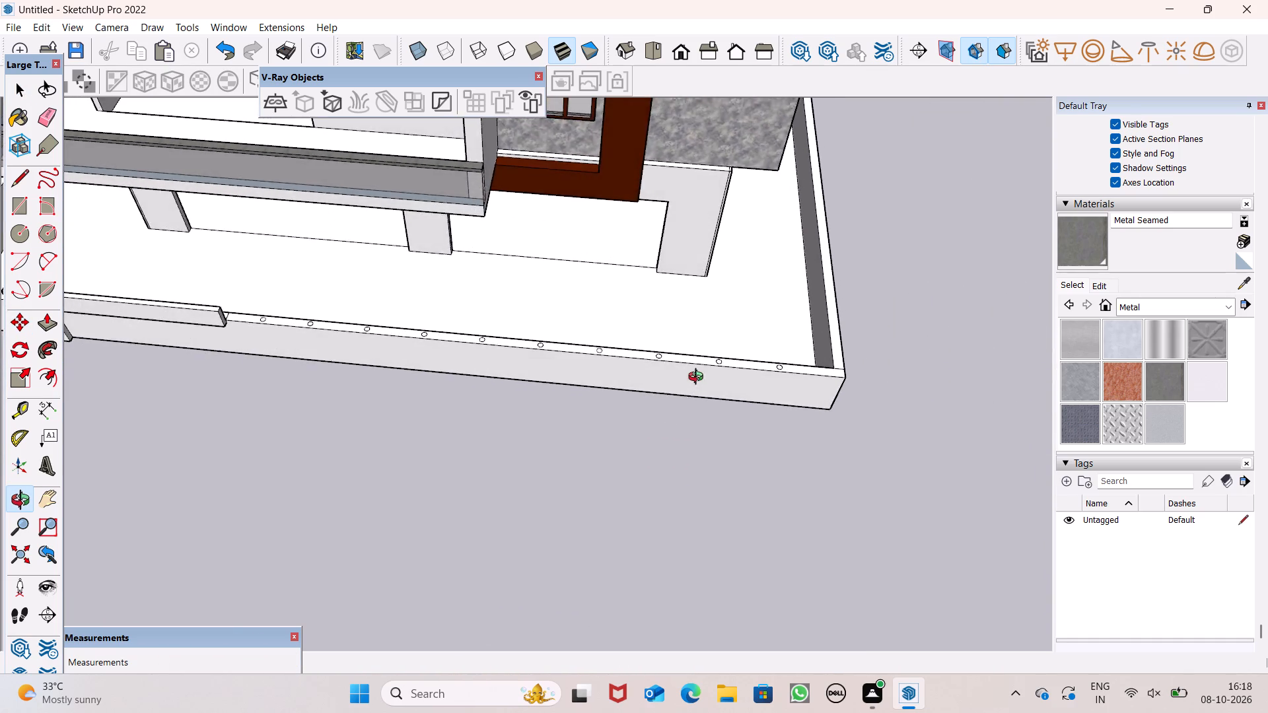
middle_click_drag(699, 378, 719, 297)
left_click(33, 119)
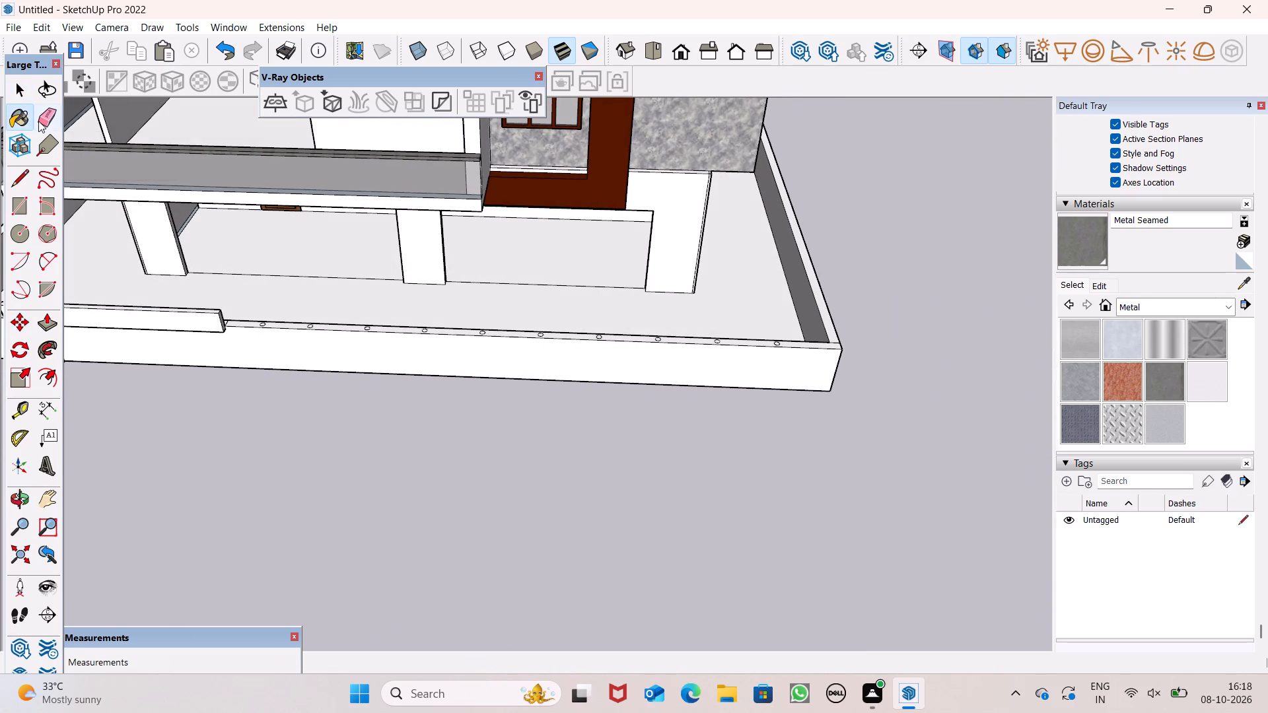
left_click(40, 121)
scroll(251, 225, "up", 3)
scroll(347, 443, "down", 1)
scroll(347, 443, "up", 5)
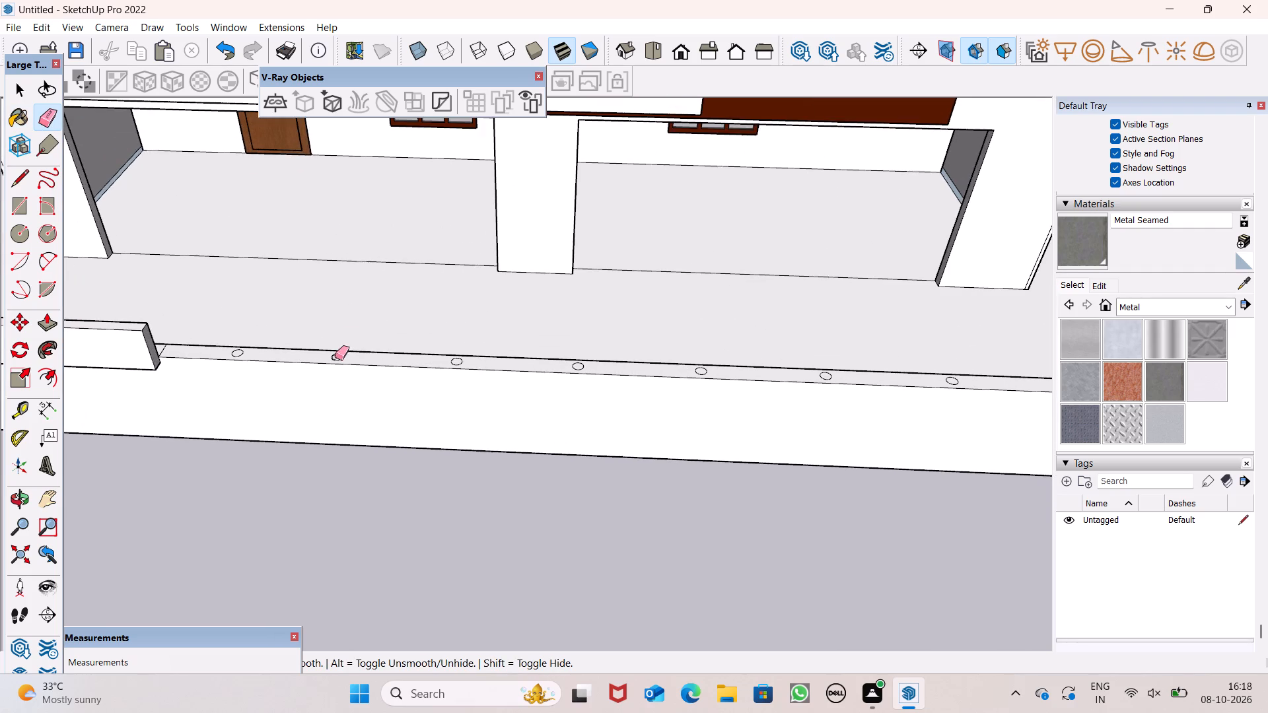
scroll(320, 352, "up", 6)
scroll(320, 352, "down", 1)
left_click(345, 353)
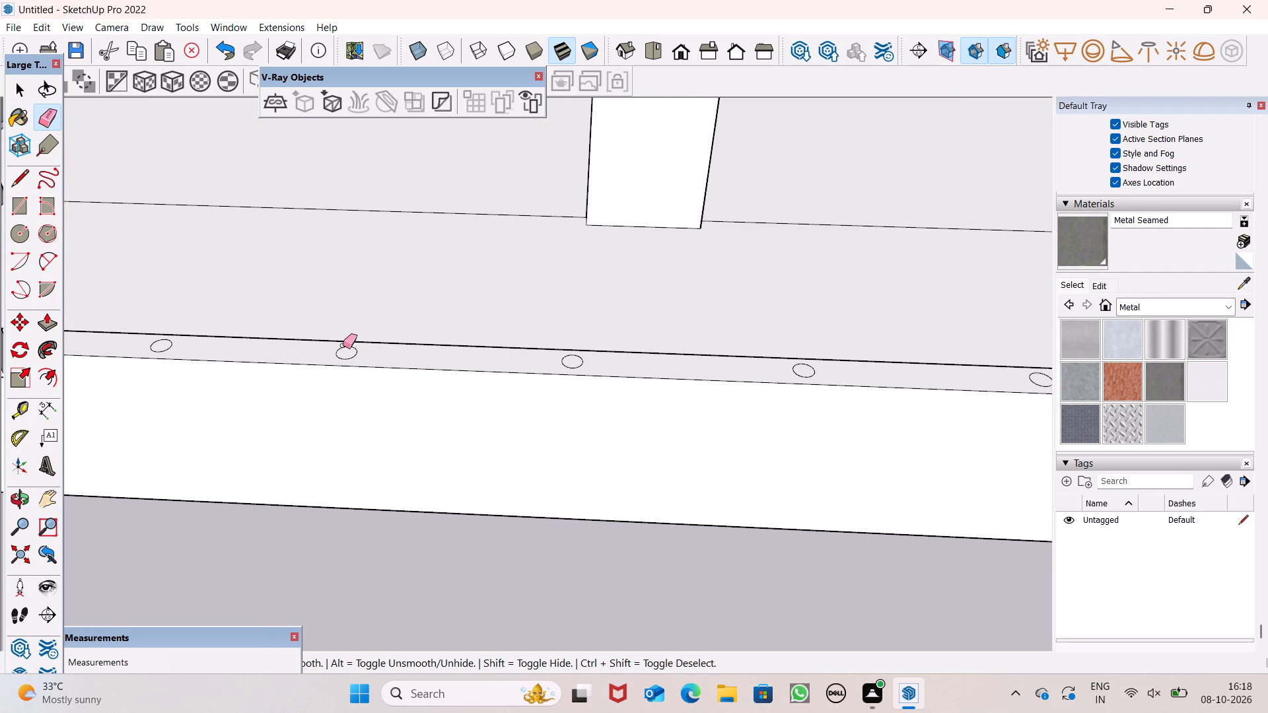
scroll(294, 337, "down", 7)
scroll(726, 374, "up", 1)
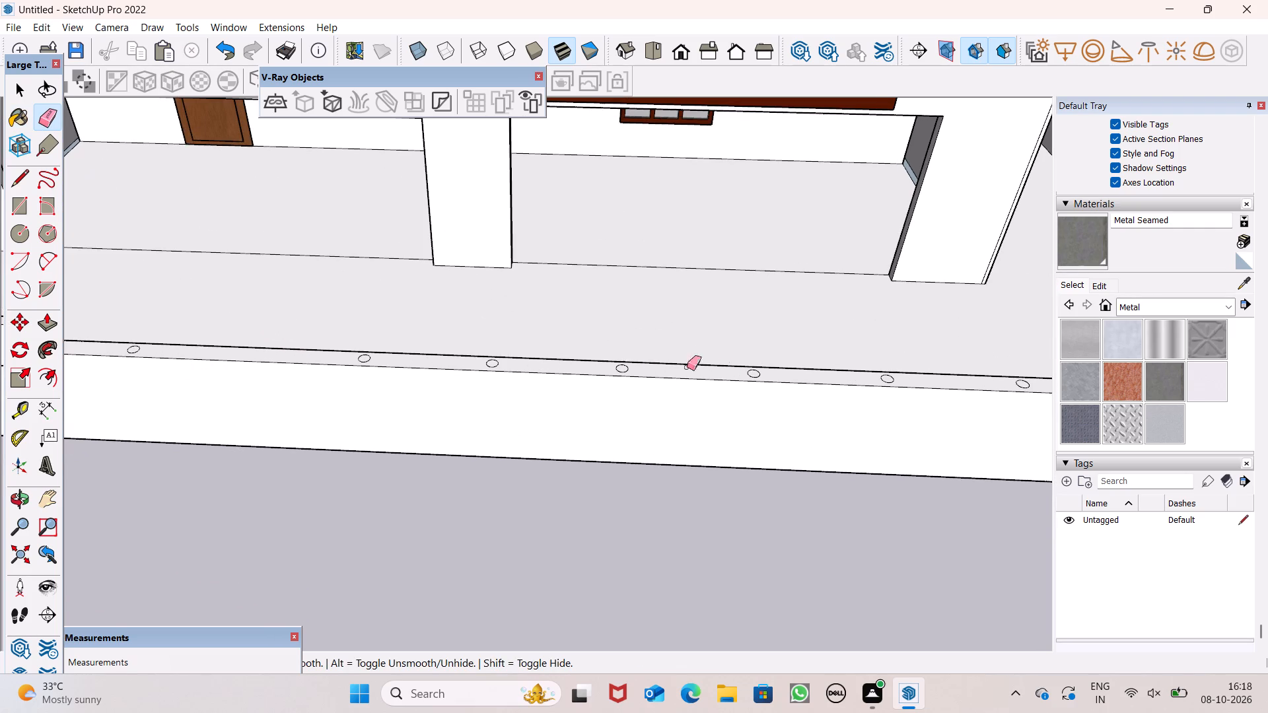
scroll(582, 371, "up", 3)
left_click(480, 358)
Erase the sixth and eighth circles of the original row, continuing to remove every other circle along the front wall's top.
scroll(474, 330, "down", 5)
scroll(456, 298, "up", 1)
scroll(731, 366, "up", 1)
scroll(731, 366, "down", 1)
scroll(731, 366, "up", 3)
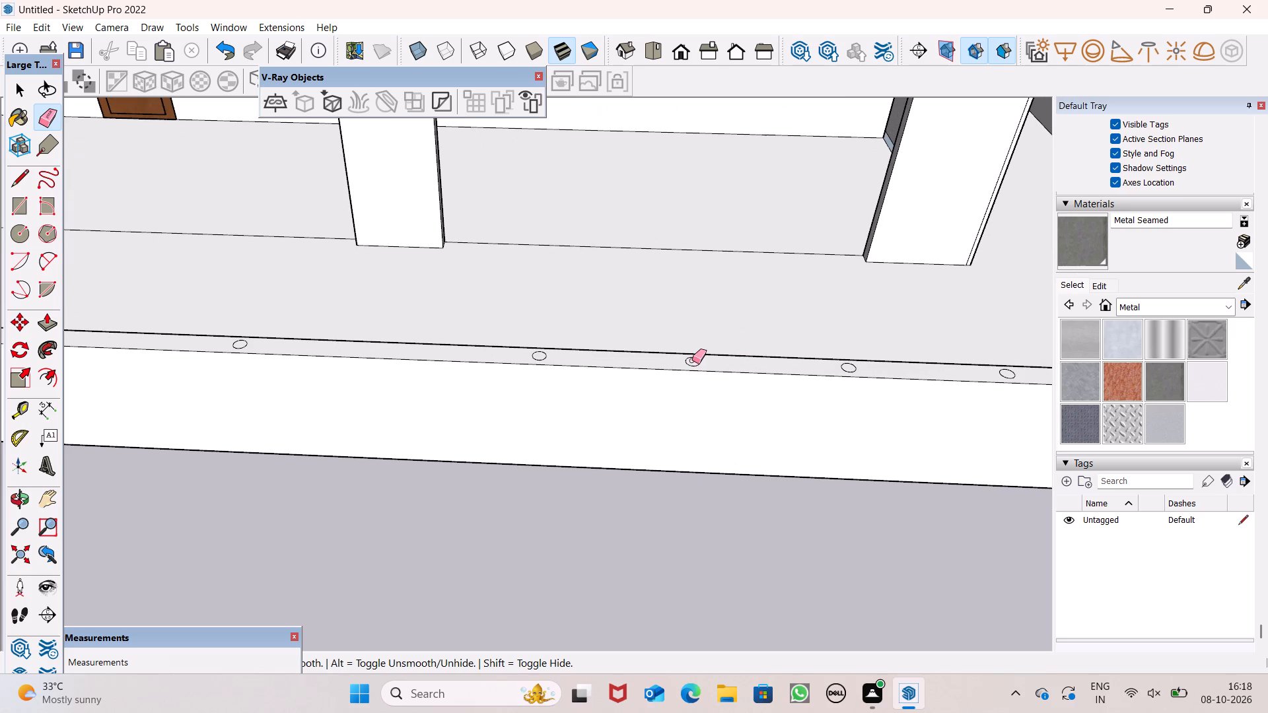
left_click_drag(692, 360, 699, 358)
scroll(591, 323, "down", 2)
scroll(526, 331, "down", 1)
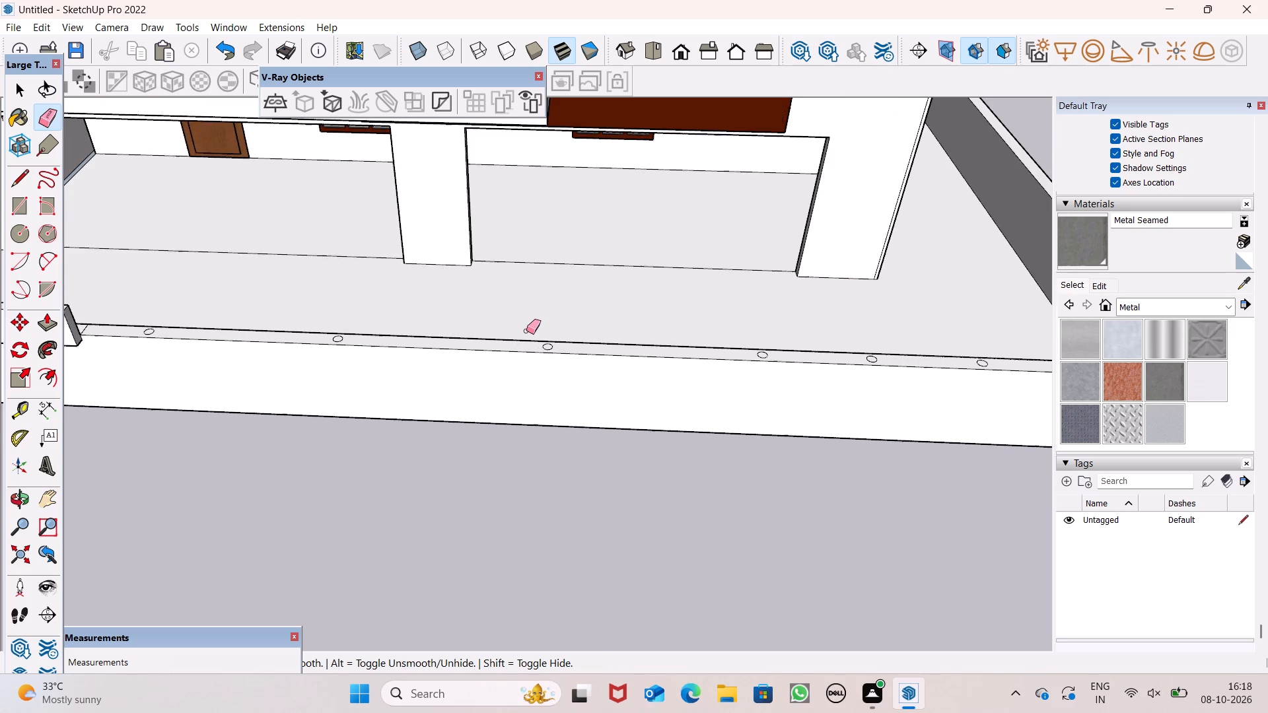
scroll(526, 331, "down", 6)
scroll(756, 343, "up", 5)
scroll(702, 337, "up", 5)
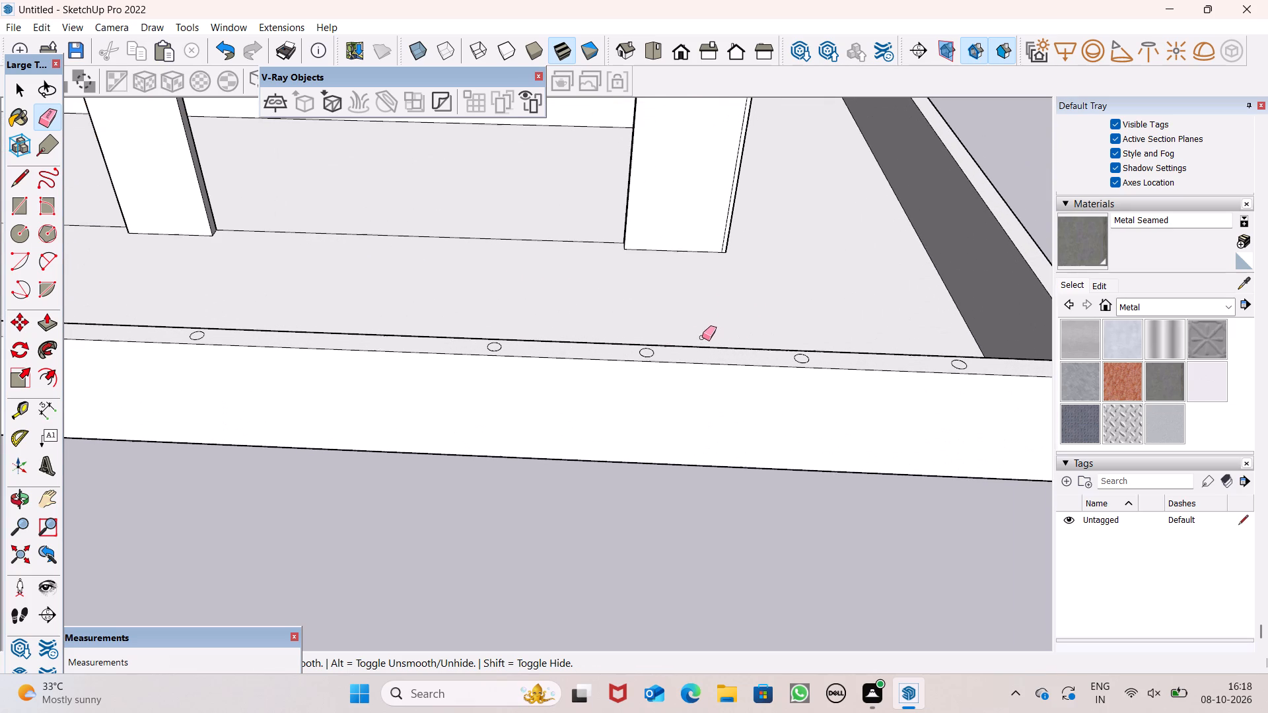
left_click(646, 358)
scroll(600, 307, "down", 6)
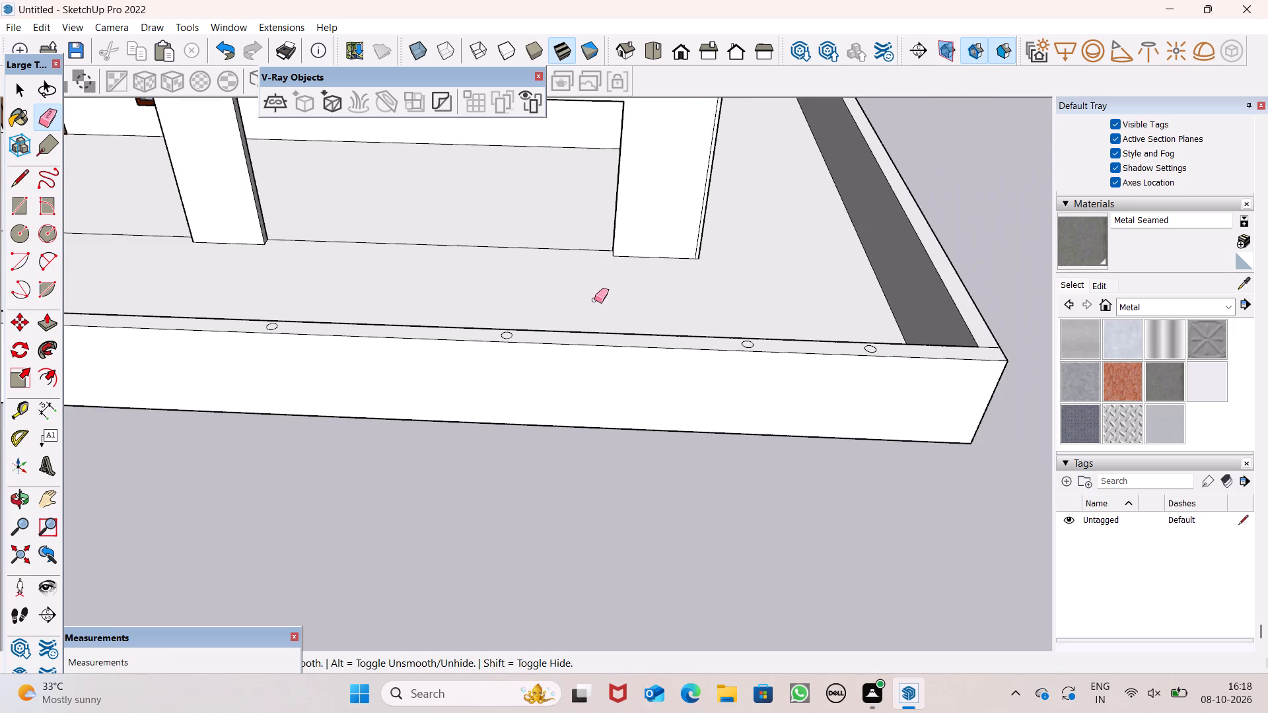
scroll(594, 300, "down", 3)
scroll(785, 338, "up", 1)
key("space")
Move the last circle in the row along the red axis to just short of the front wall's outer corner.
scroll(808, 291, "up", 5)
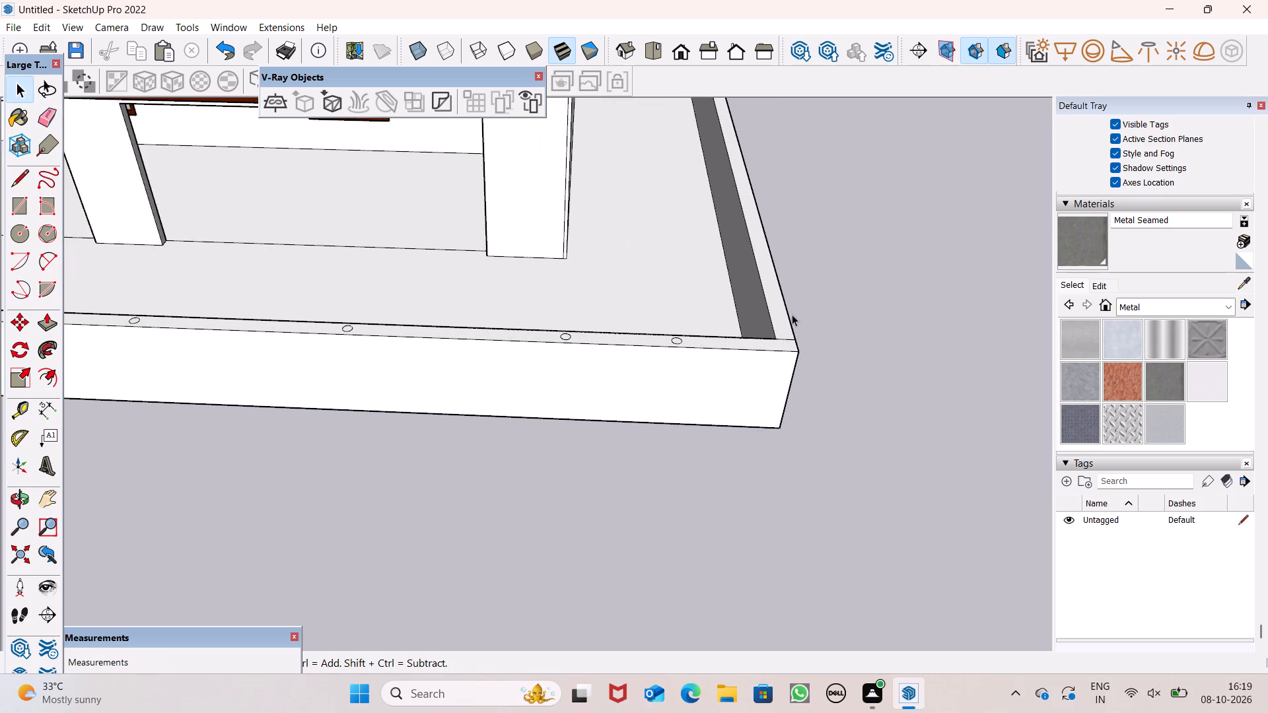
scroll(792, 317, "up", 3)
scroll(792, 395, "up", 2)
scroll(781, 390, "down", 1)
scroll(761, 376, "up", 1)
scroll(619, 325, "up", 4)
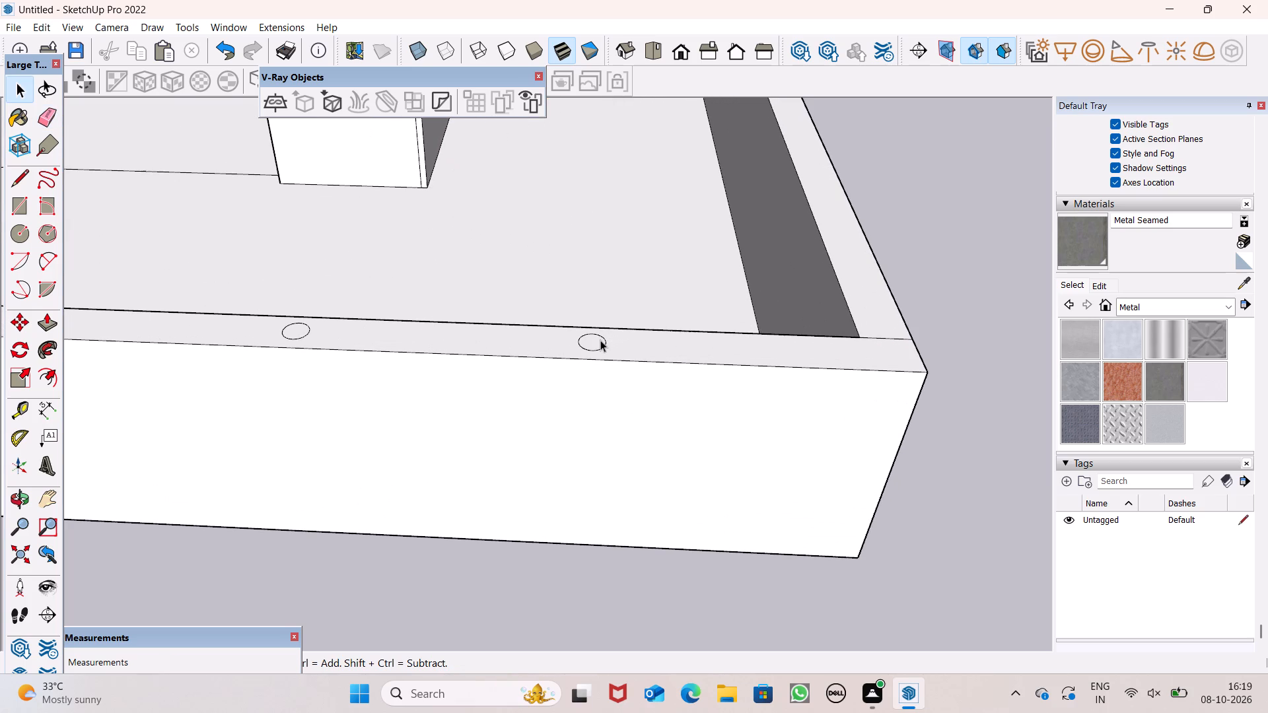
double_click(599, 340)
key("m")
key("Return")
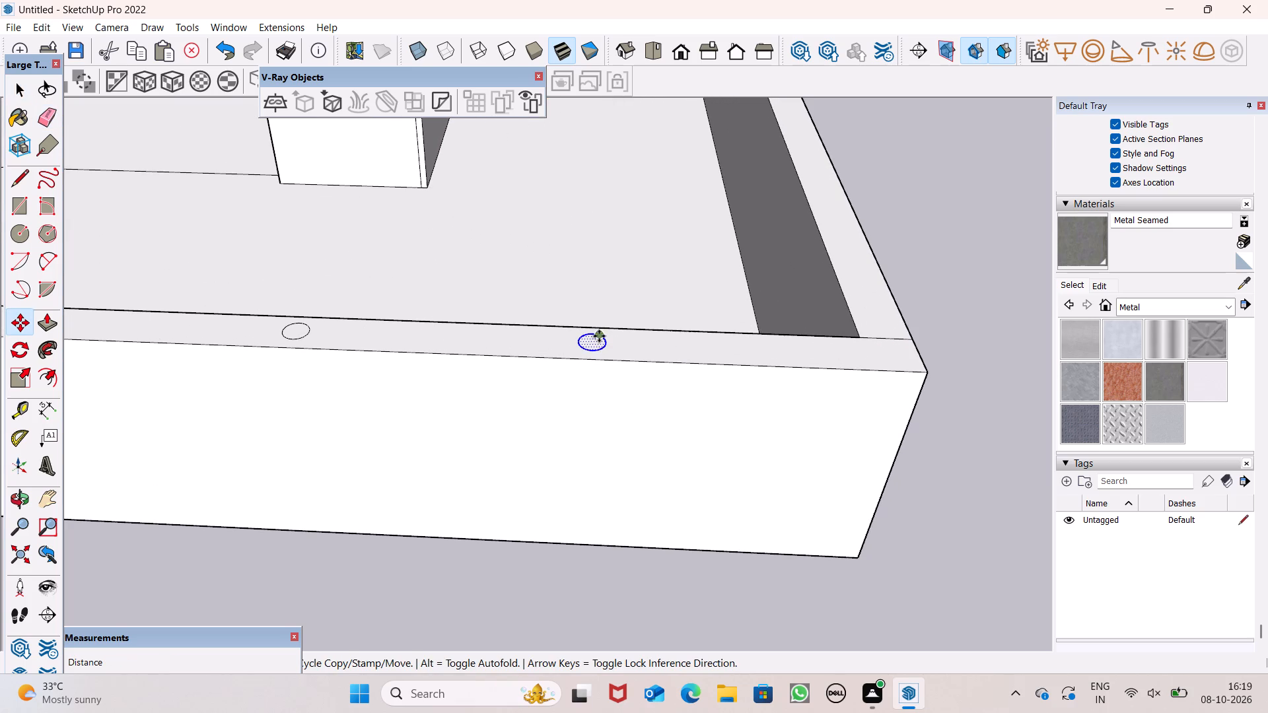
left_click_drag(588, 341, 852, 351)
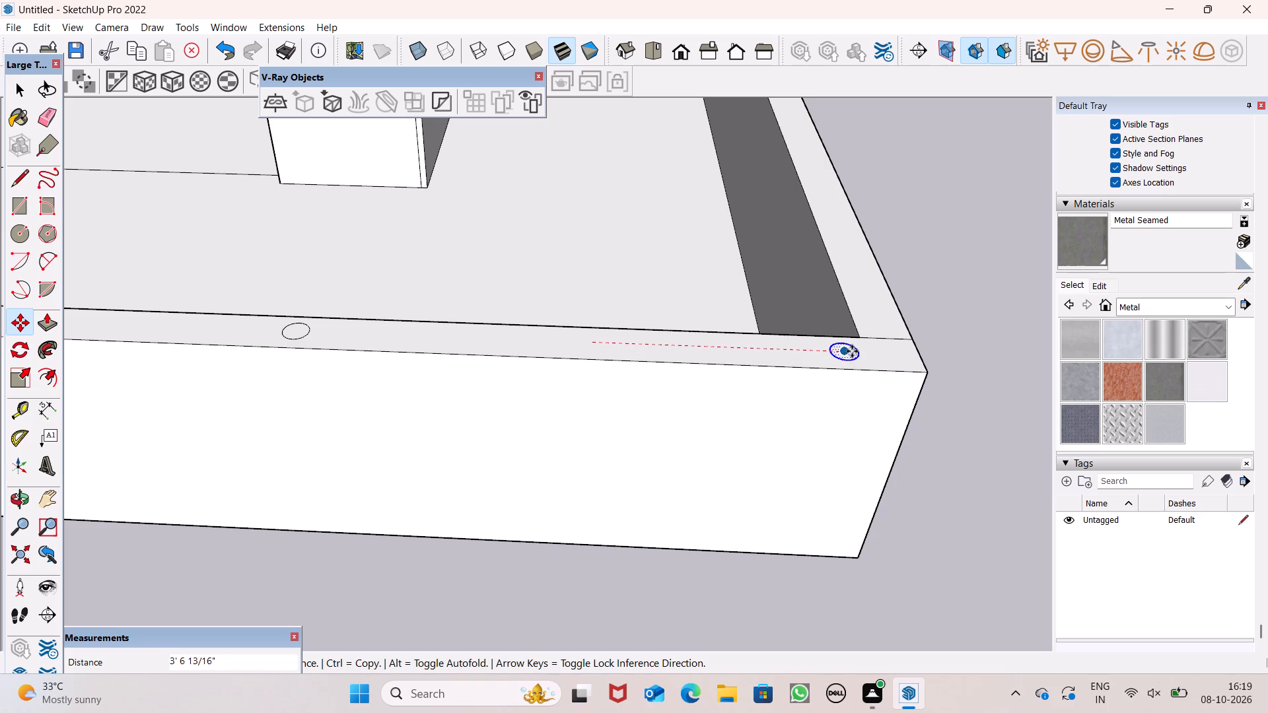
left_click_drag(852, 351, 864, 350)
key("space")
left_click(944, 300)
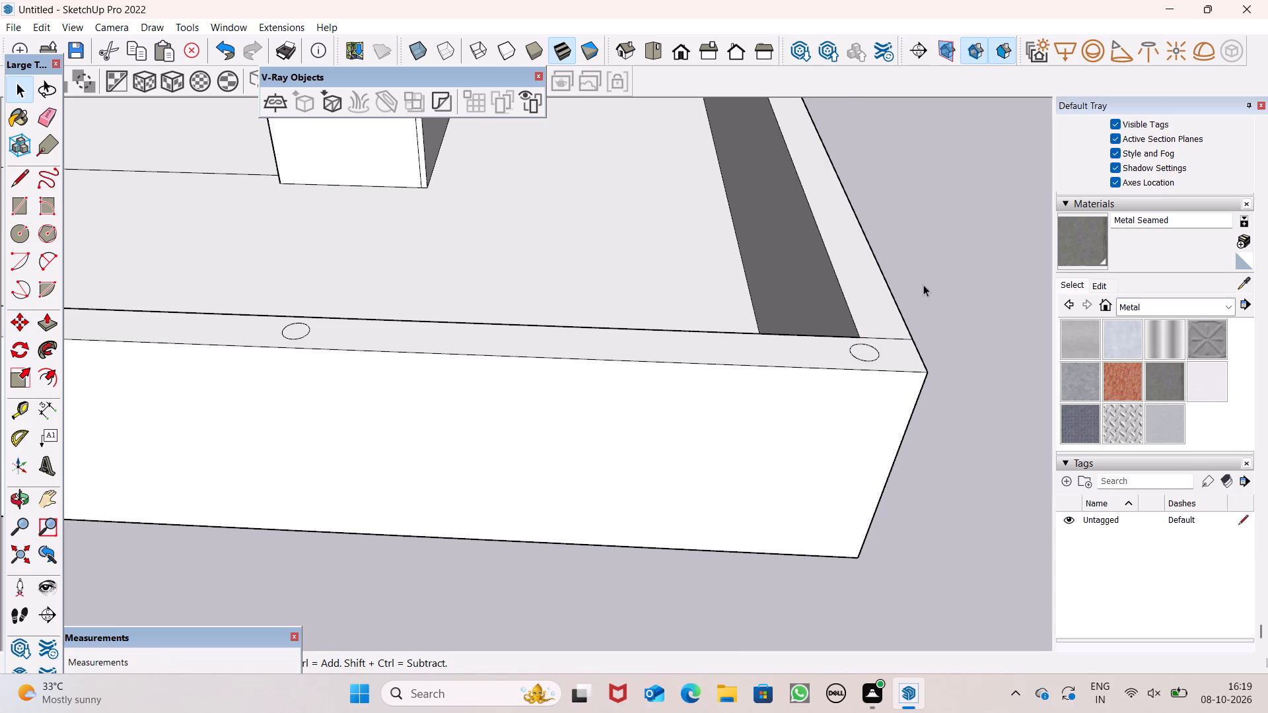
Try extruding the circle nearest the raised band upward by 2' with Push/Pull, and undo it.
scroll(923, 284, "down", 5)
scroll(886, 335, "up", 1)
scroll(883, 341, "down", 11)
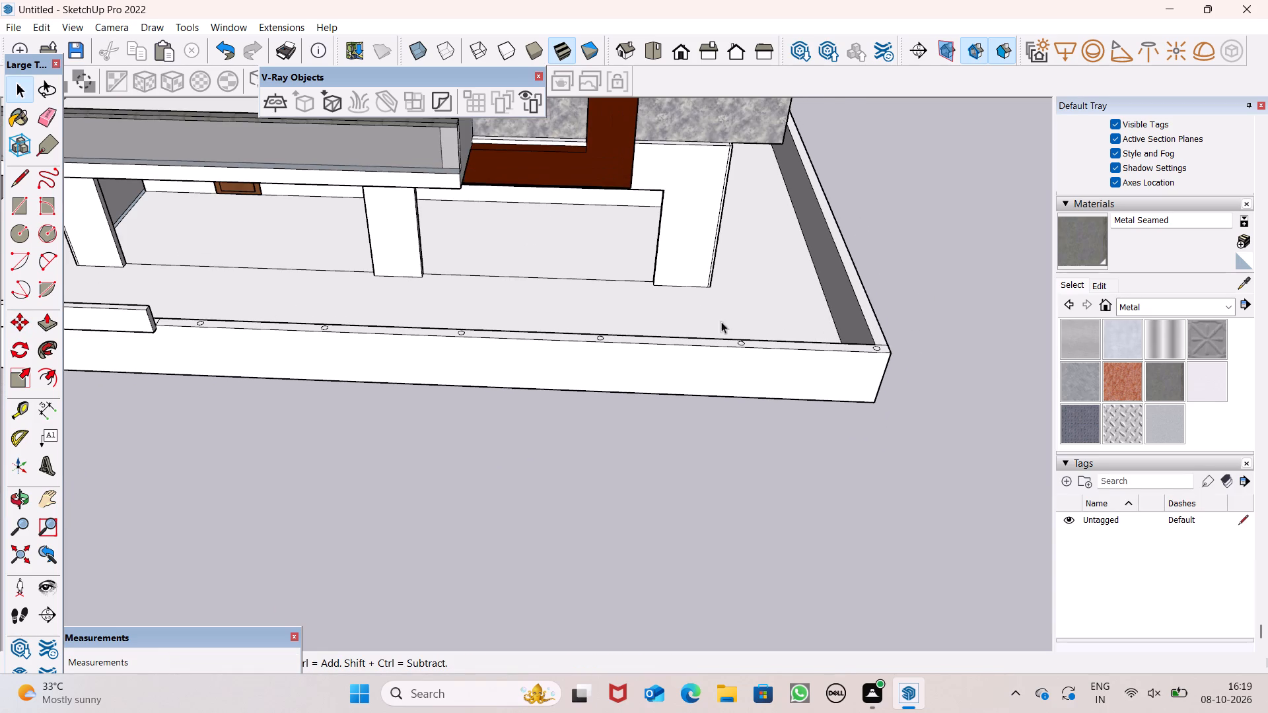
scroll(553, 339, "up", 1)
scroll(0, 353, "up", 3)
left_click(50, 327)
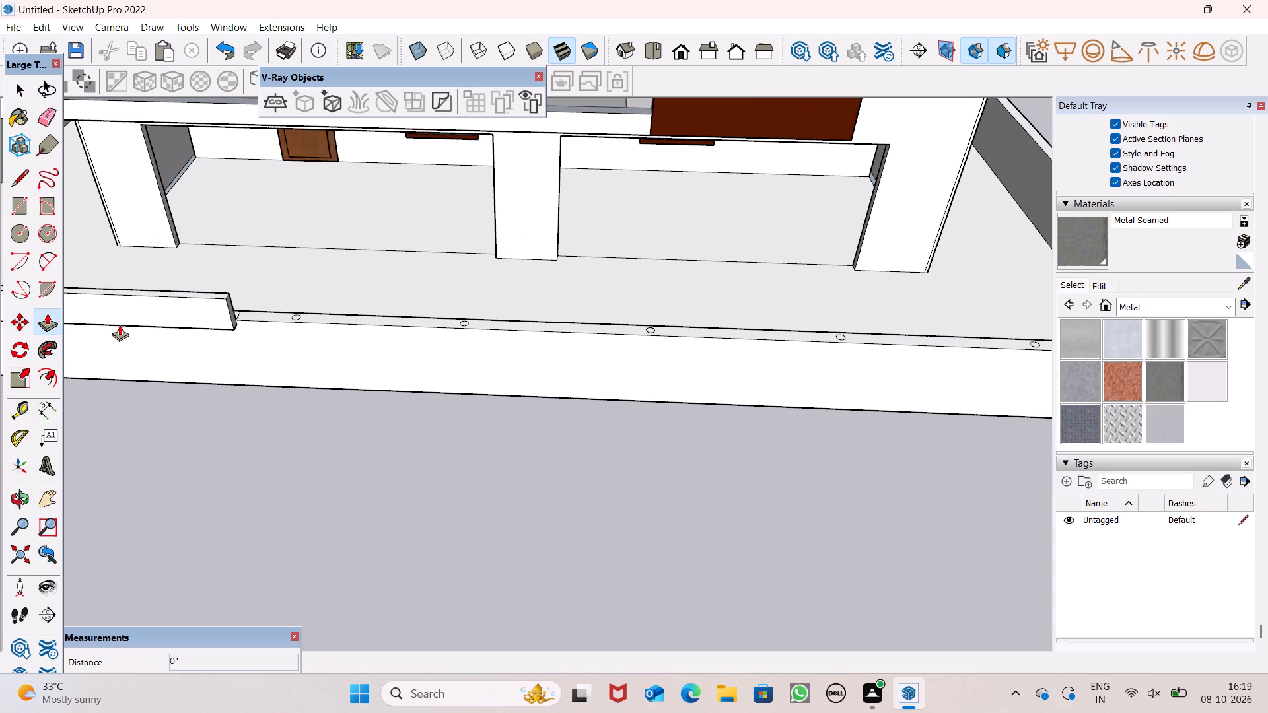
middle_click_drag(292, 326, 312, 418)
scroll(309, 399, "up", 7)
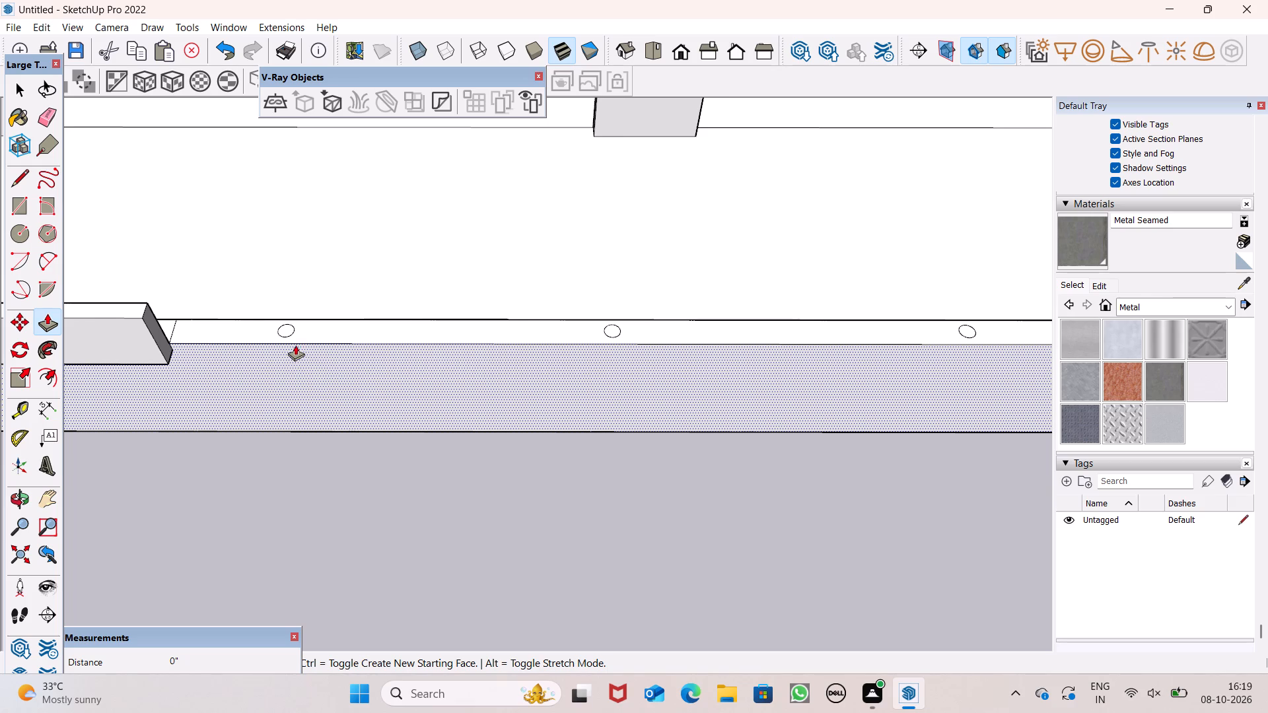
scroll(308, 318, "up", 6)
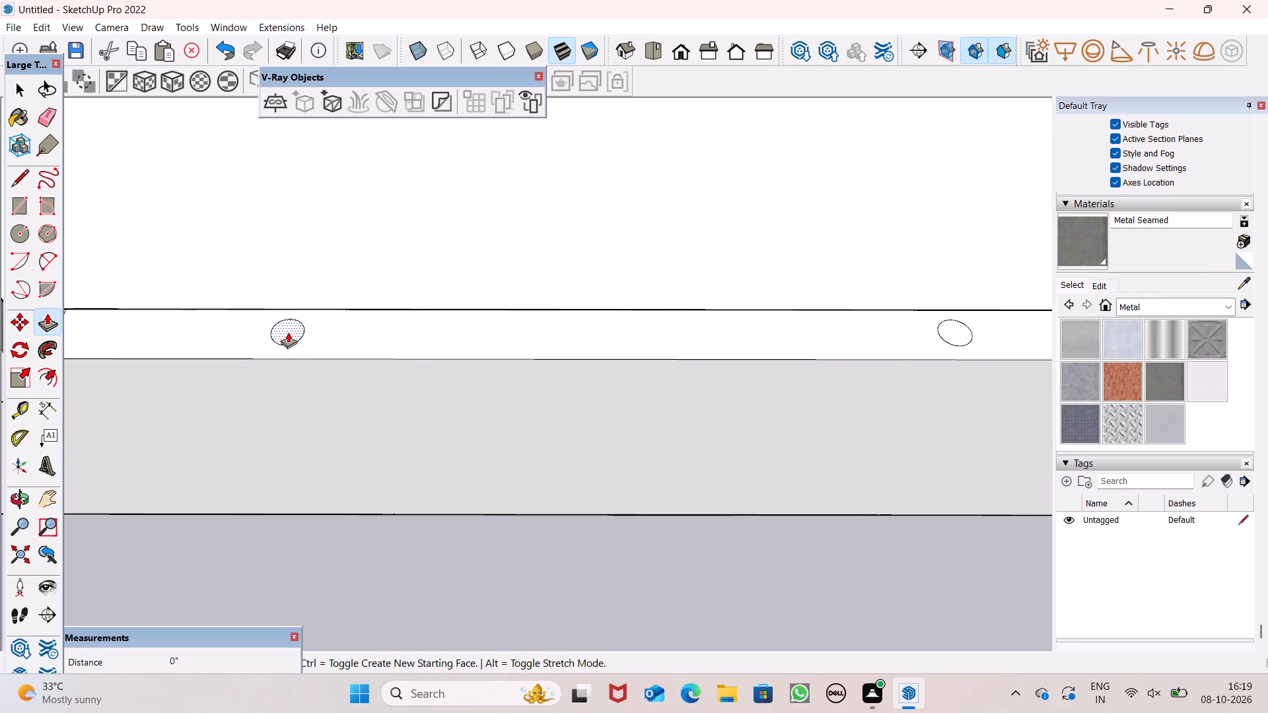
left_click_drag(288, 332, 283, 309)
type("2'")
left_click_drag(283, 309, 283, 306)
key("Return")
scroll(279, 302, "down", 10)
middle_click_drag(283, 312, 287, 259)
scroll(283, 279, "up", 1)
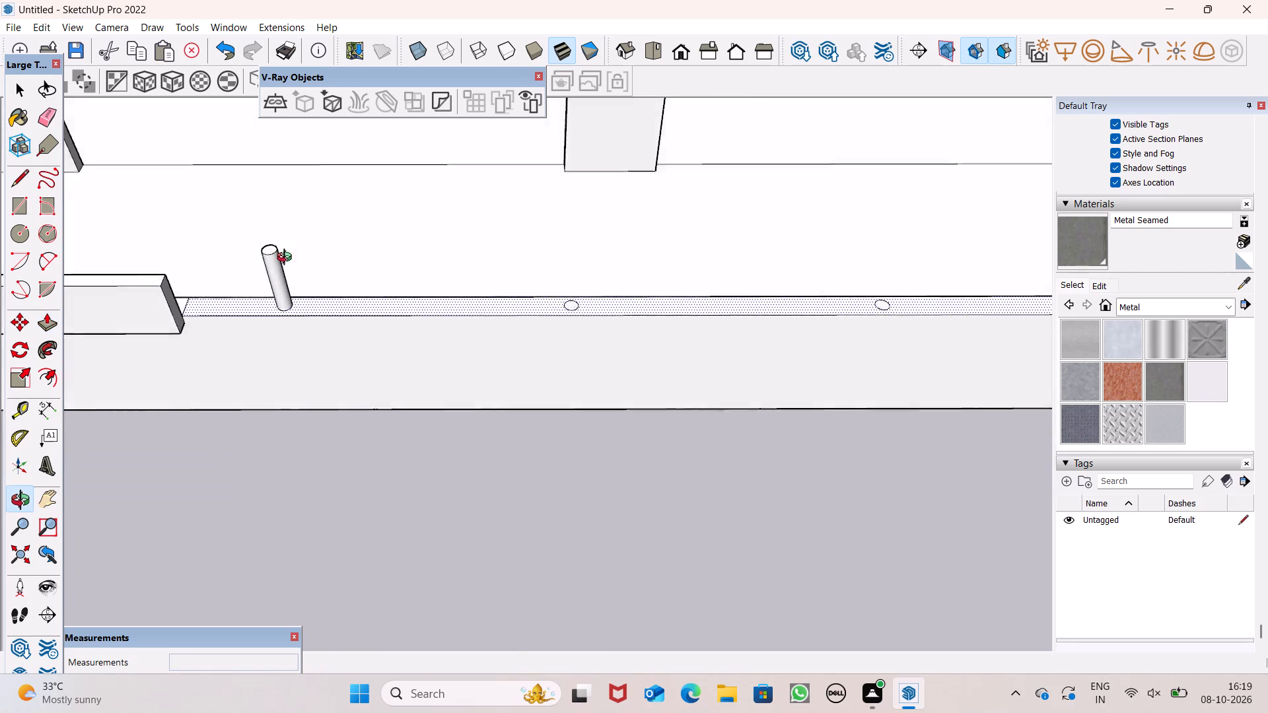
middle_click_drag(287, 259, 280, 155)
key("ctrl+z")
Extrude the circle nearest the raised band upward by 1' with Push/Pull to form a short post.
middle_click_drag(308, 250, 335, 348)
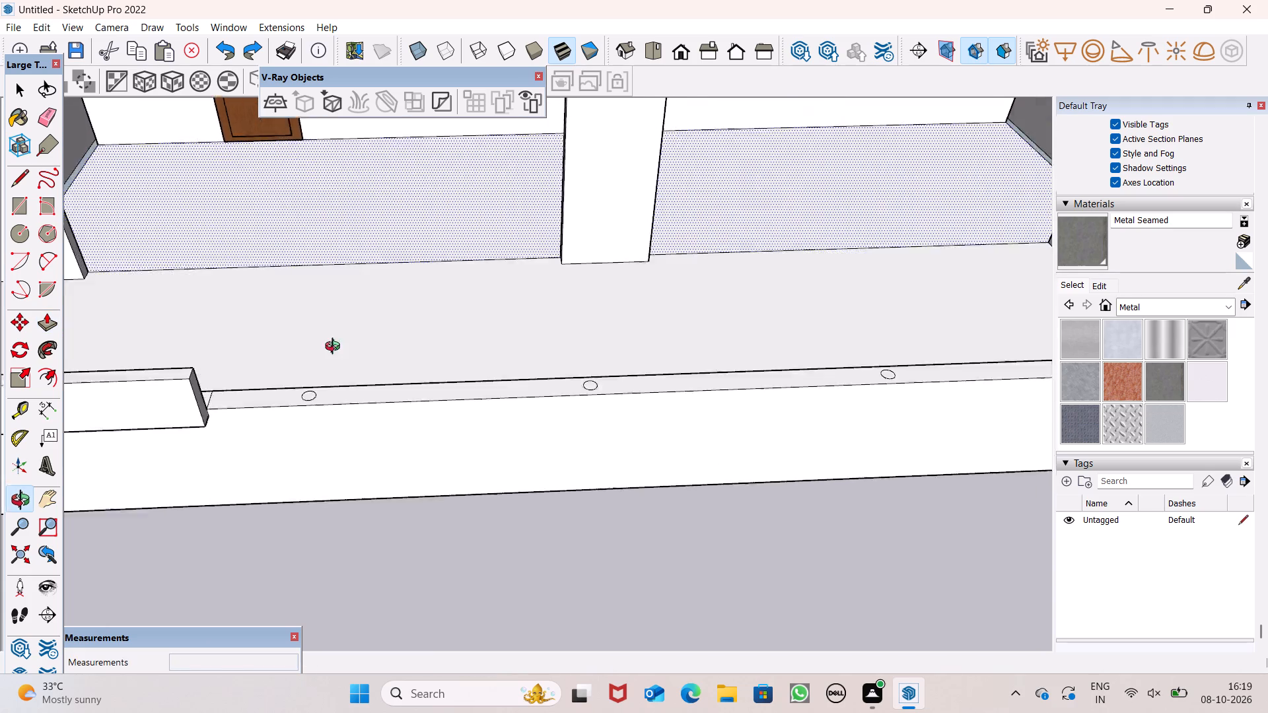
middle_click_drag(335, 348, 332, 374)
scroll(334, 368, "up", 1)
scroll(300, 491, "up", 6)
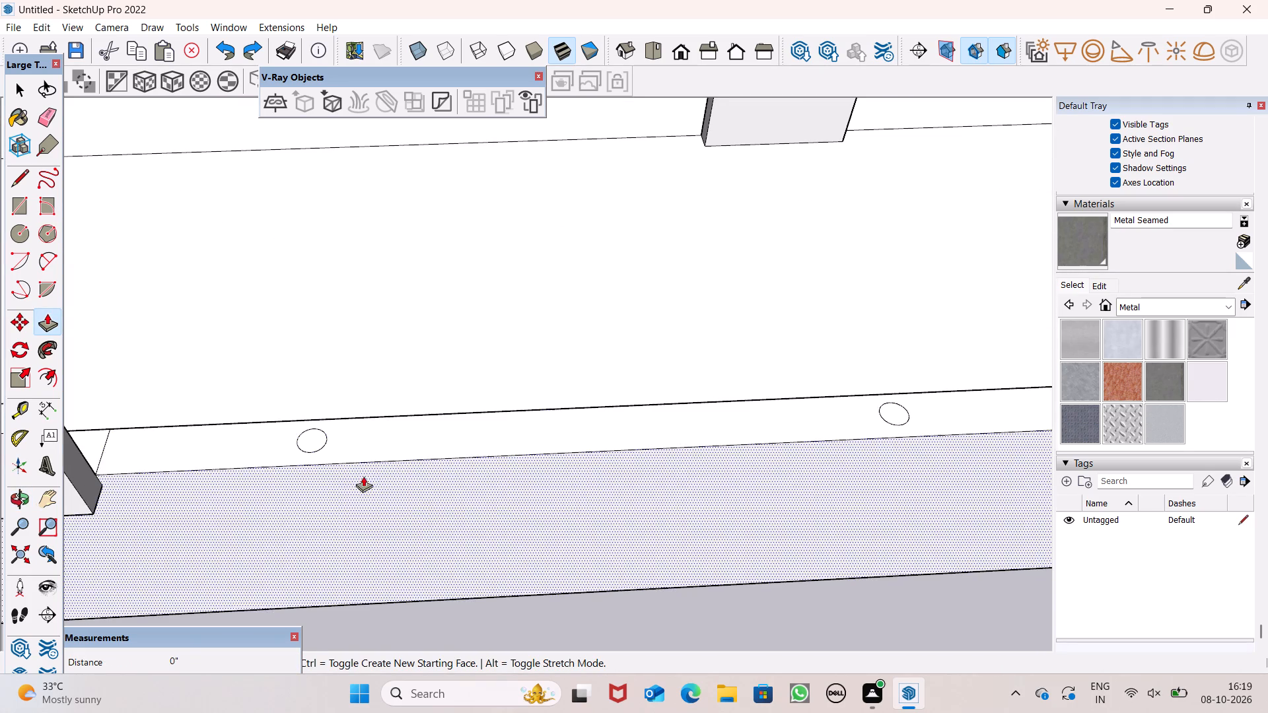
scroll(410, 495, "up", 1)
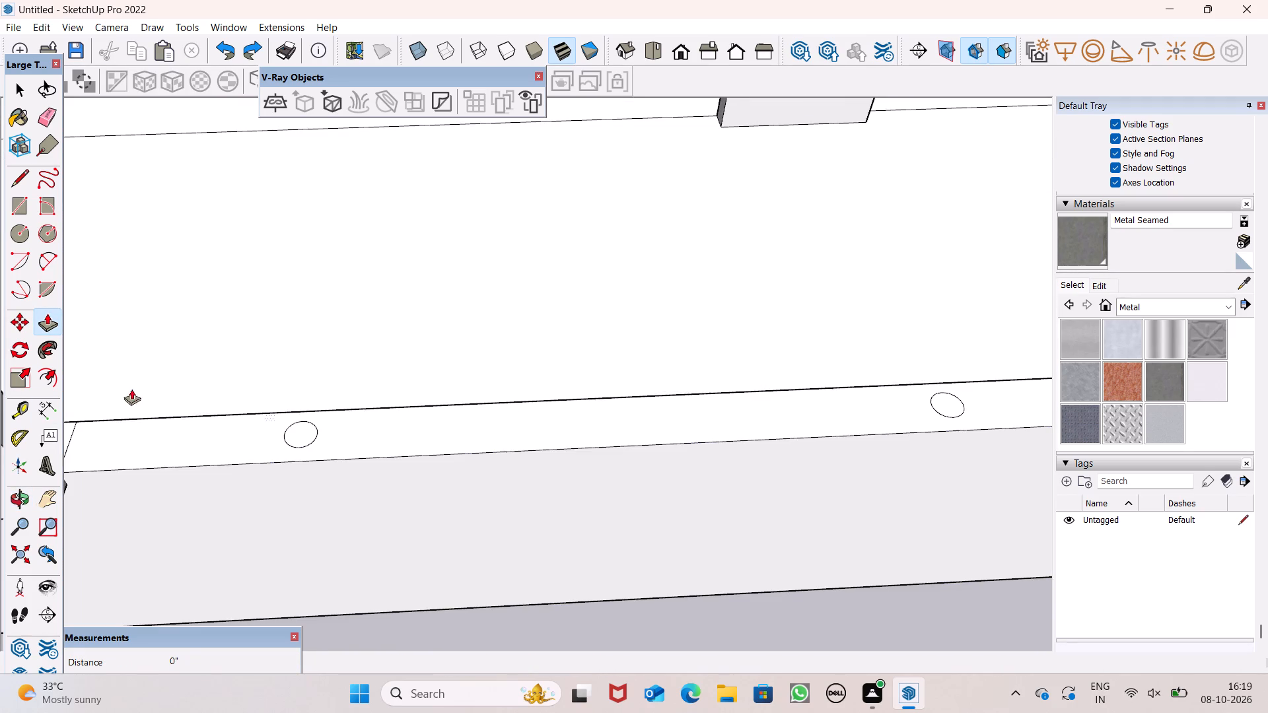
left_click_drag(299, 430, 299, 384)
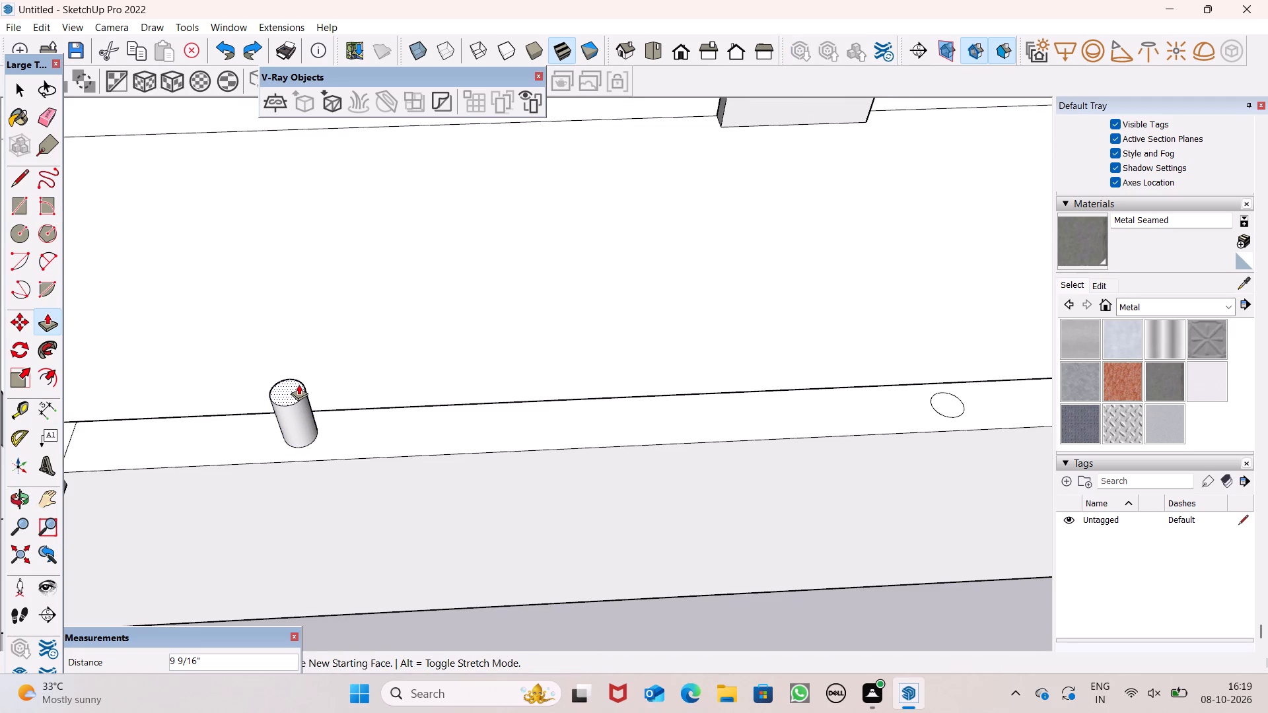
left_click_drag(299, 384, 297, 384)
type("1'")
key("Return")
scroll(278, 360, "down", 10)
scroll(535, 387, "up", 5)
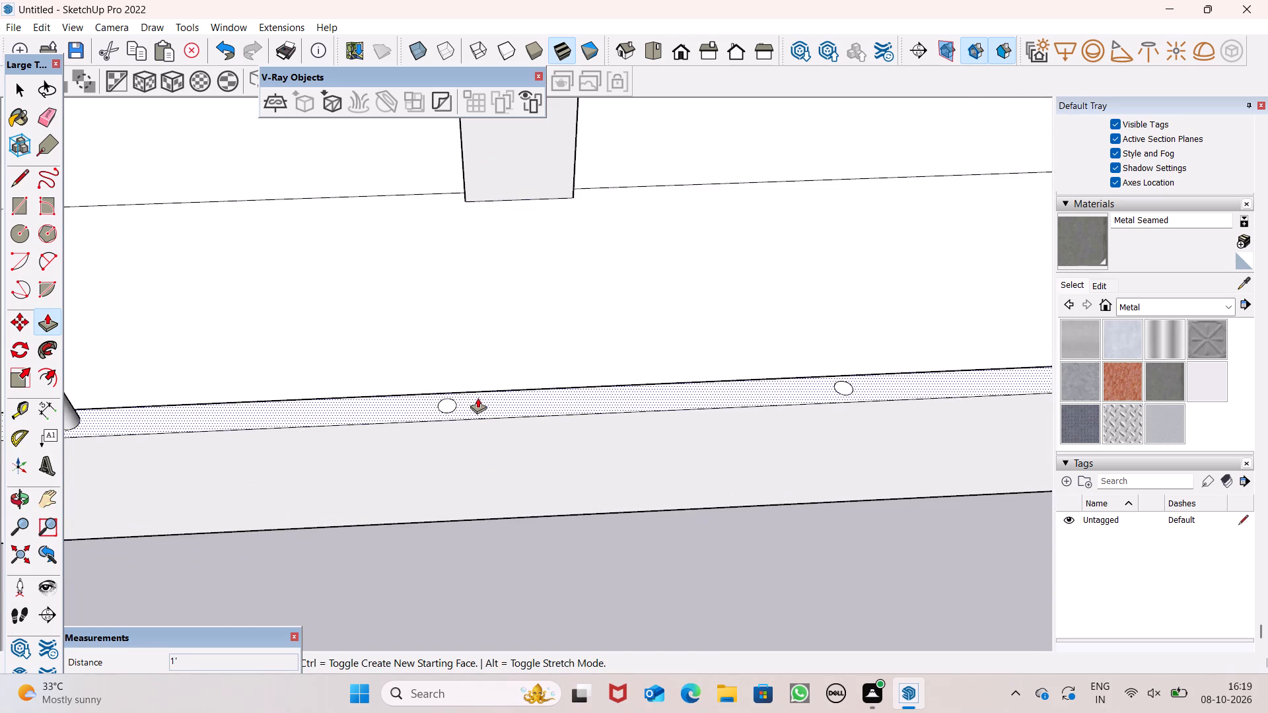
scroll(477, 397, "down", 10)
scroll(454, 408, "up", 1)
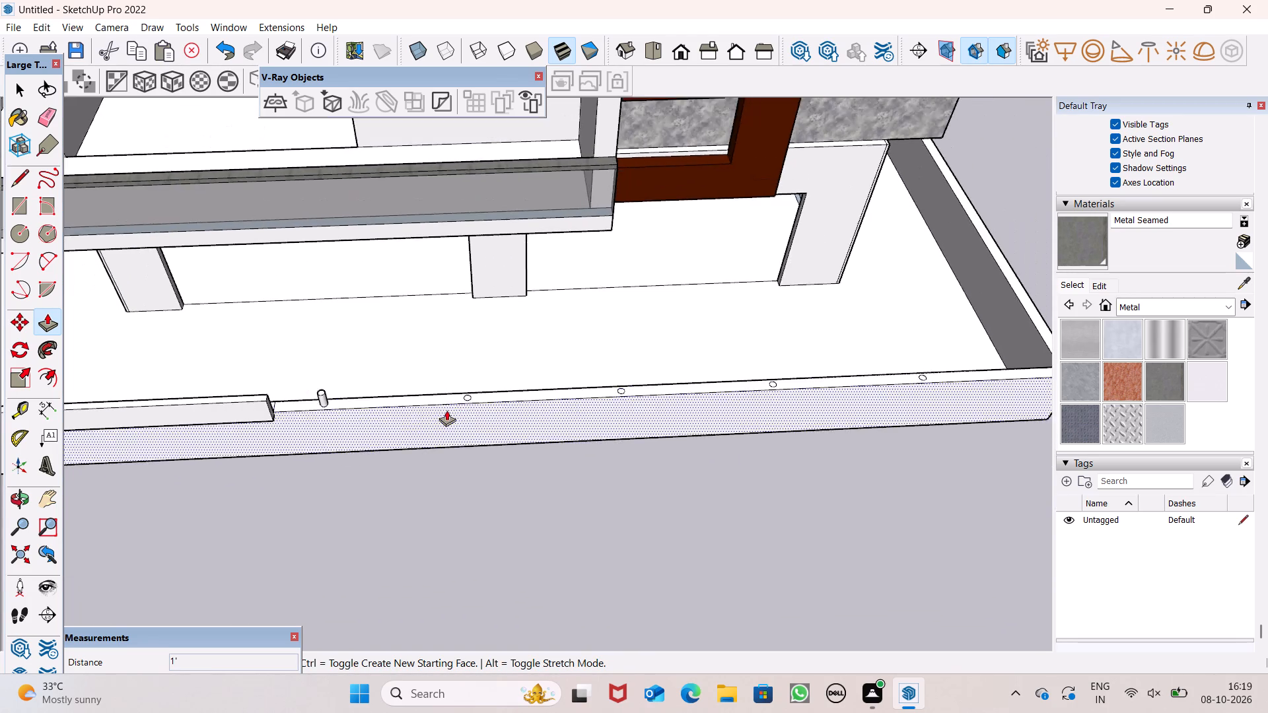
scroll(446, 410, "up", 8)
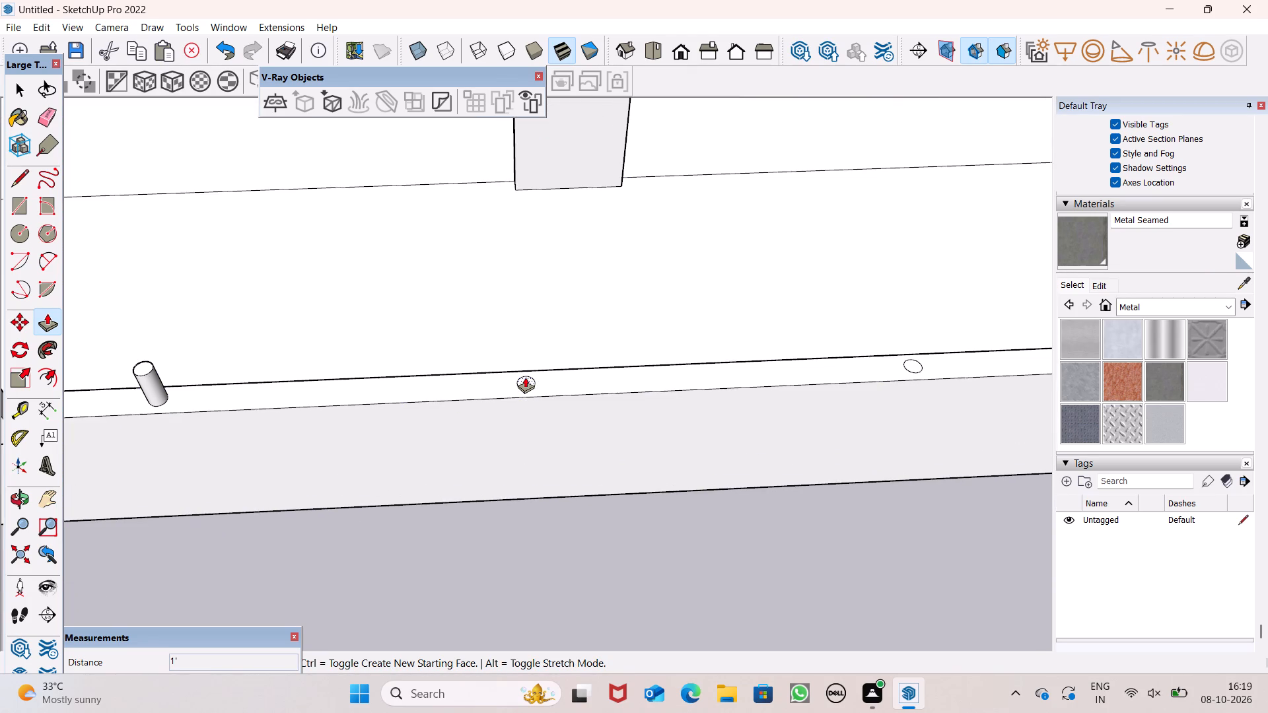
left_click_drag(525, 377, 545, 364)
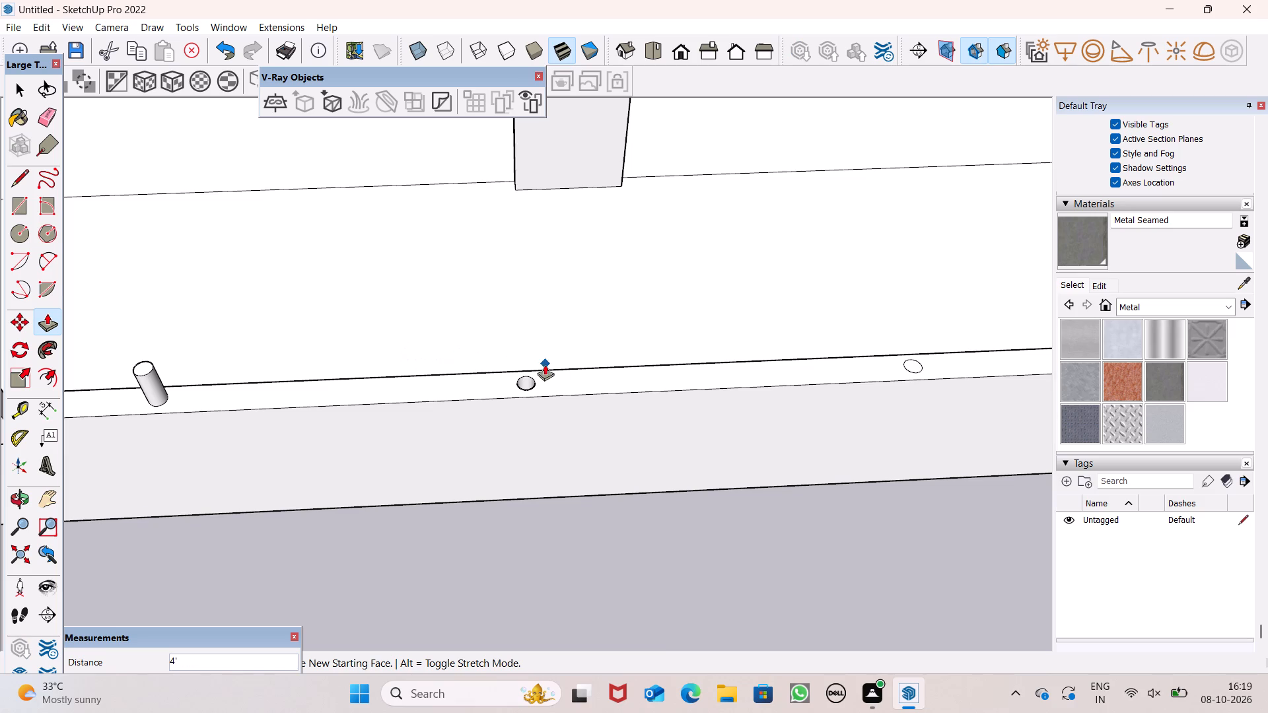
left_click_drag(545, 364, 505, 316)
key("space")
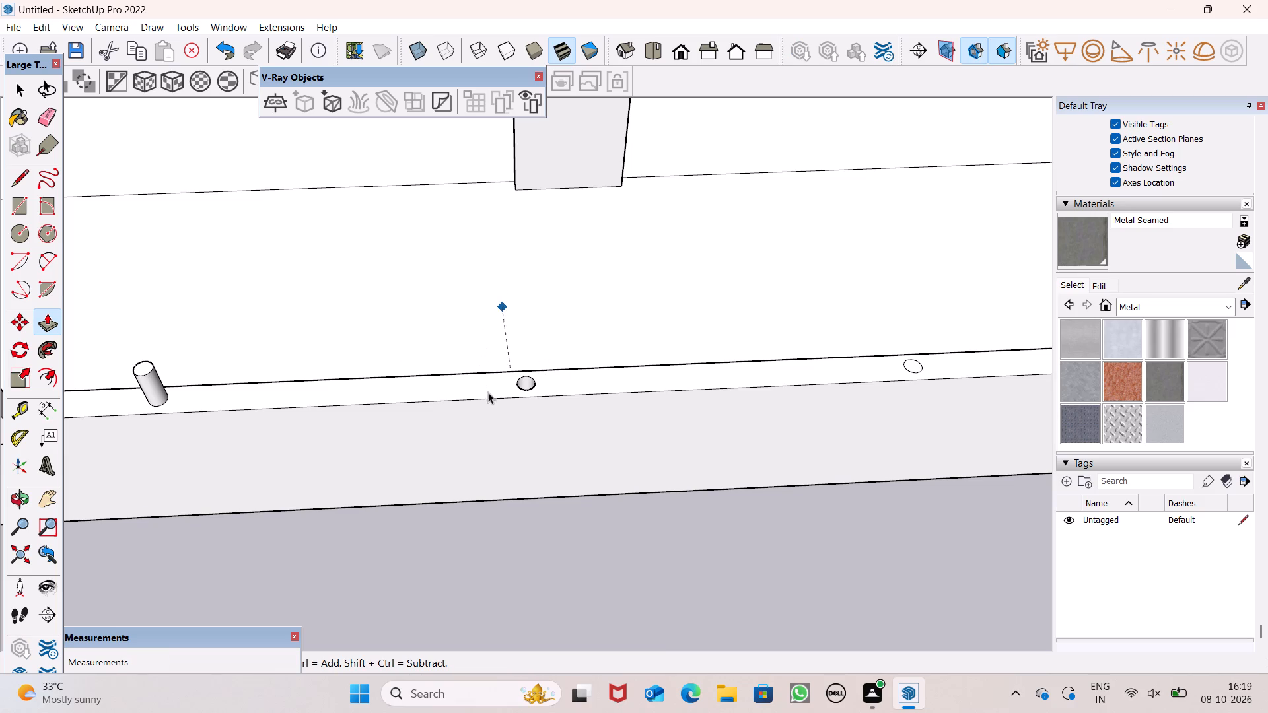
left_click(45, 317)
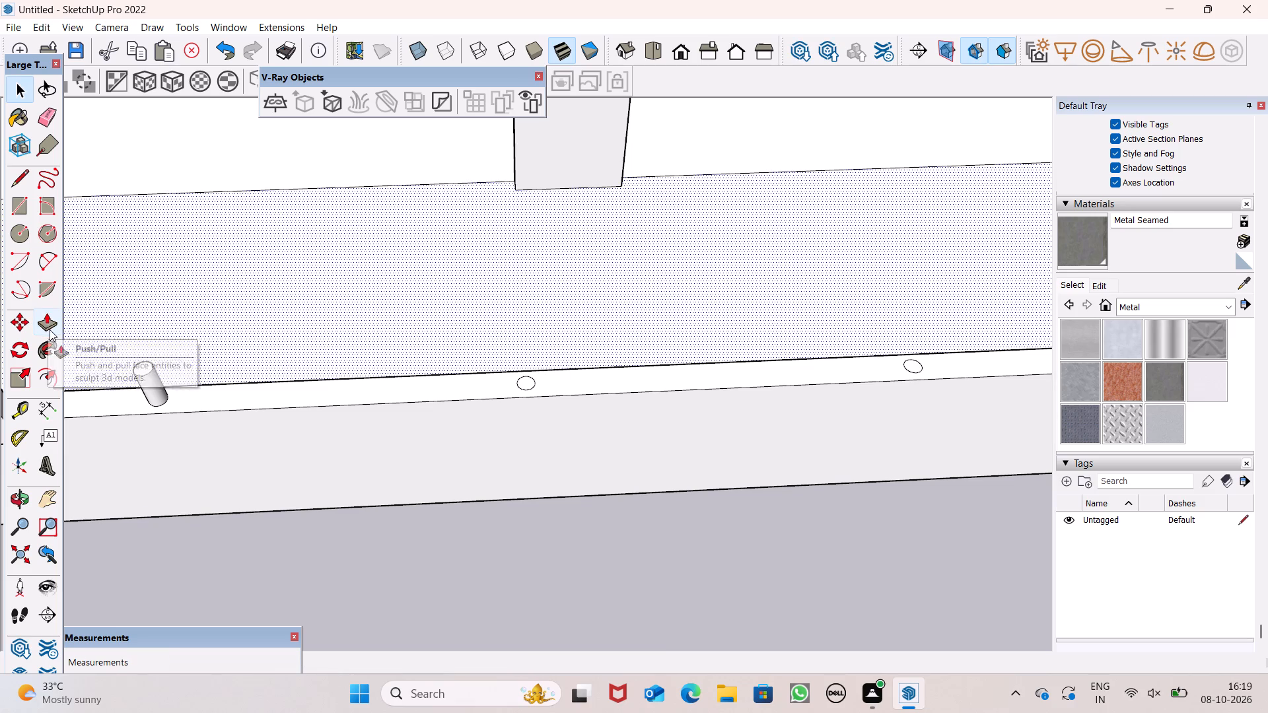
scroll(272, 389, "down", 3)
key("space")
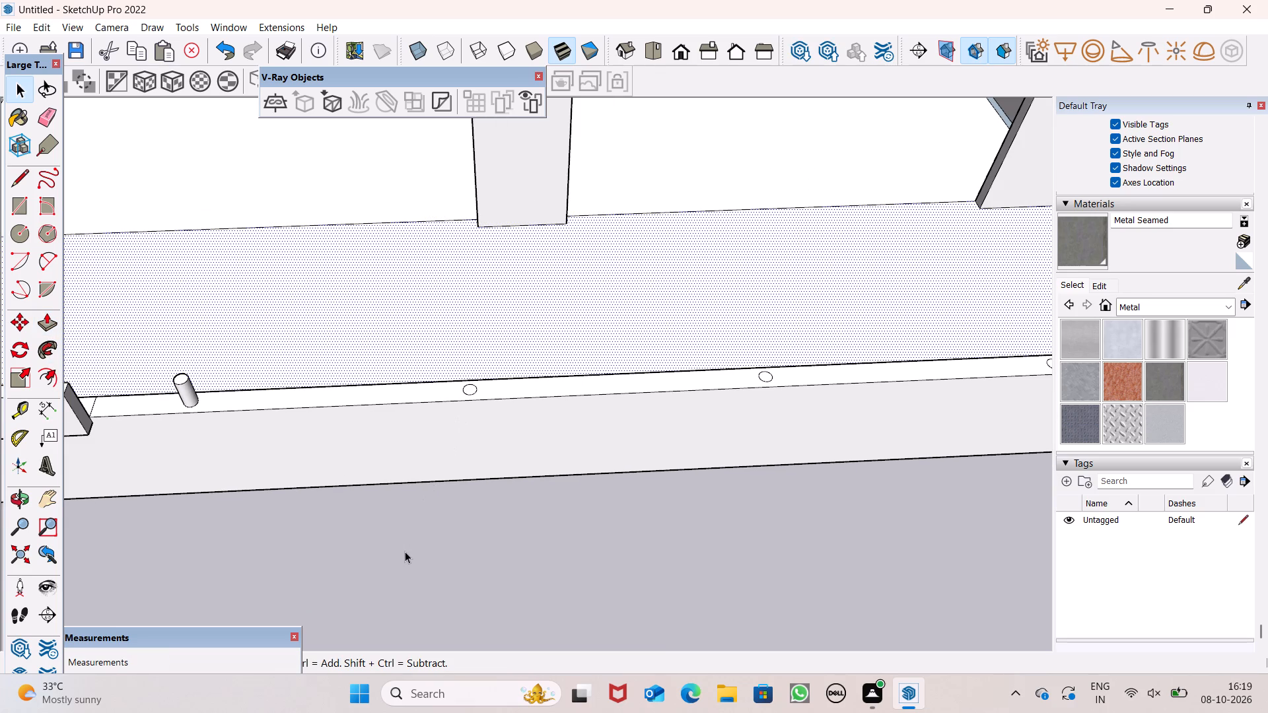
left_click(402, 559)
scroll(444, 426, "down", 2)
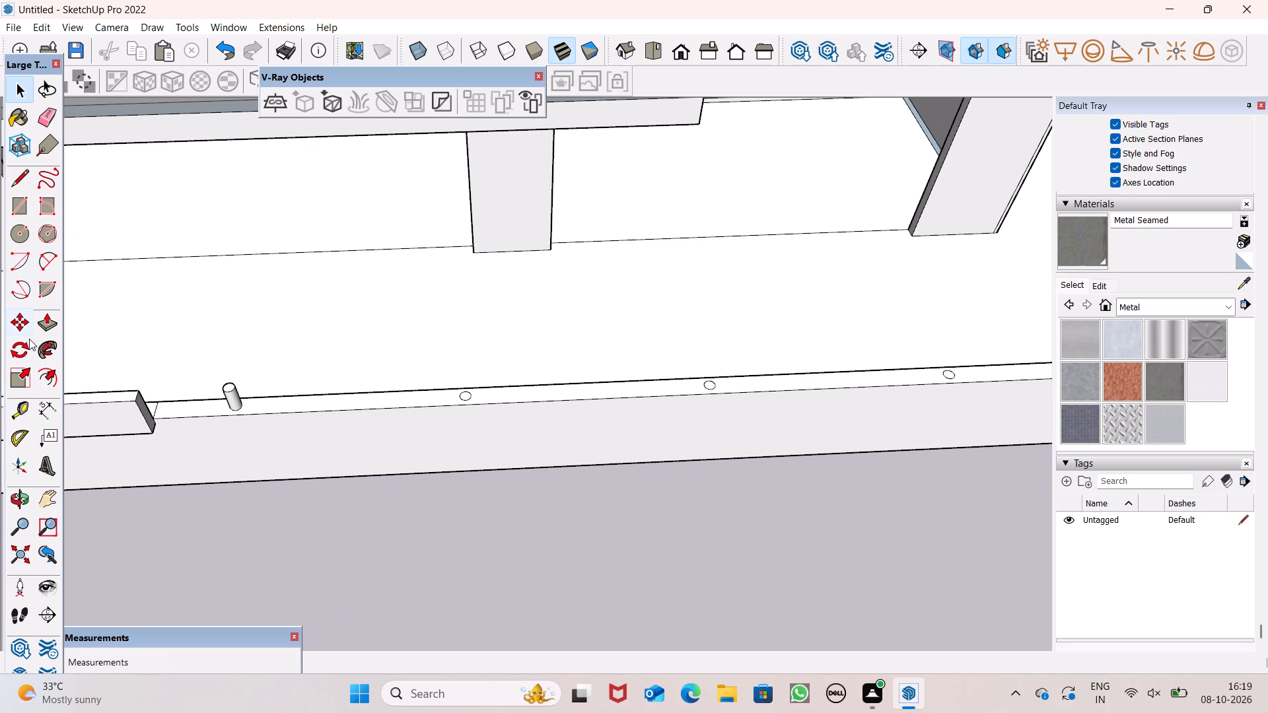
Extrude the second and third circles from the raised band upward 1' with Push/Pull, matching the first post's height.
left_click(44, 329)
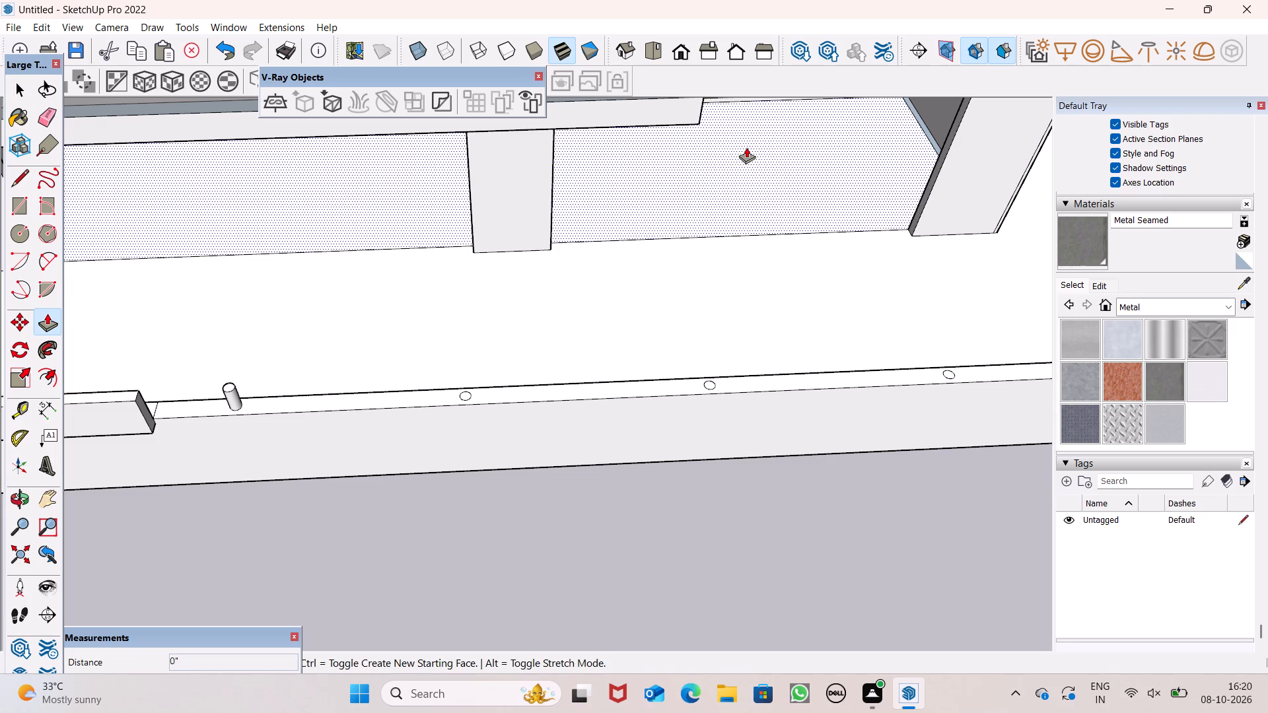
scroll(354, 374, "up", 2)
scroll(358, 382, "down", 1)
scroll(362, 386, "up", 3)
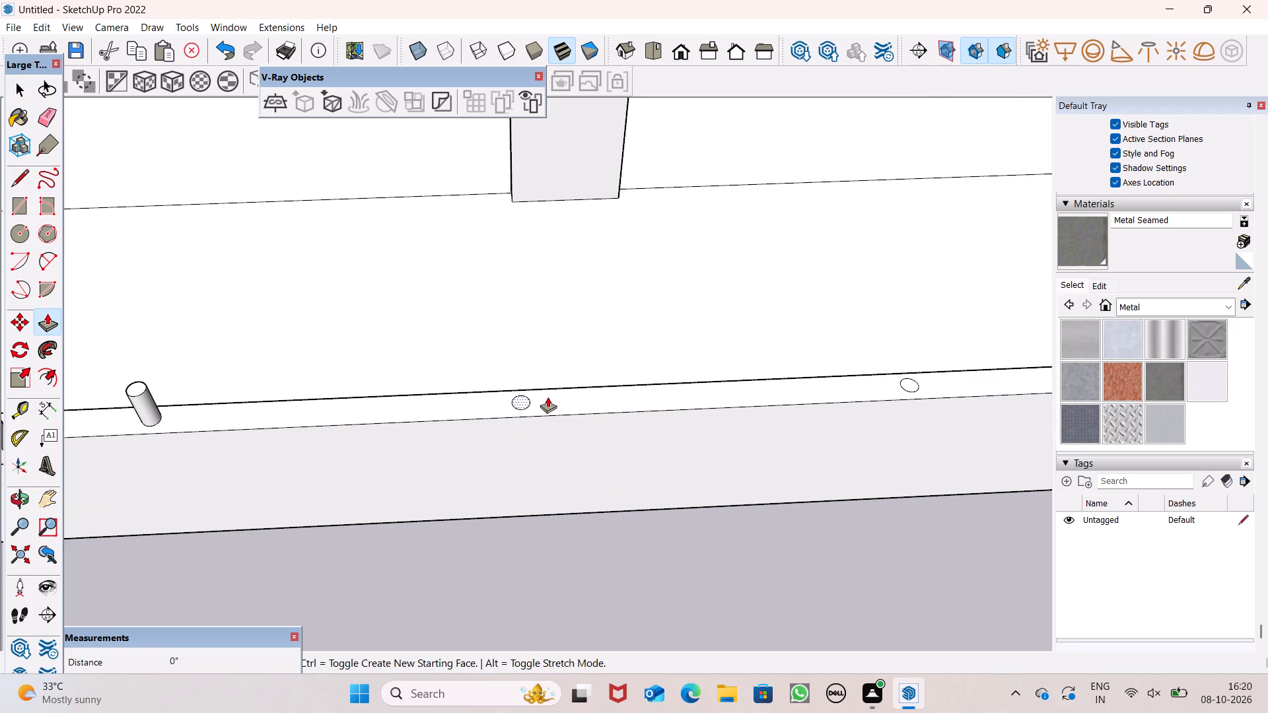
left_click_drag(521, 399, 391, 354)
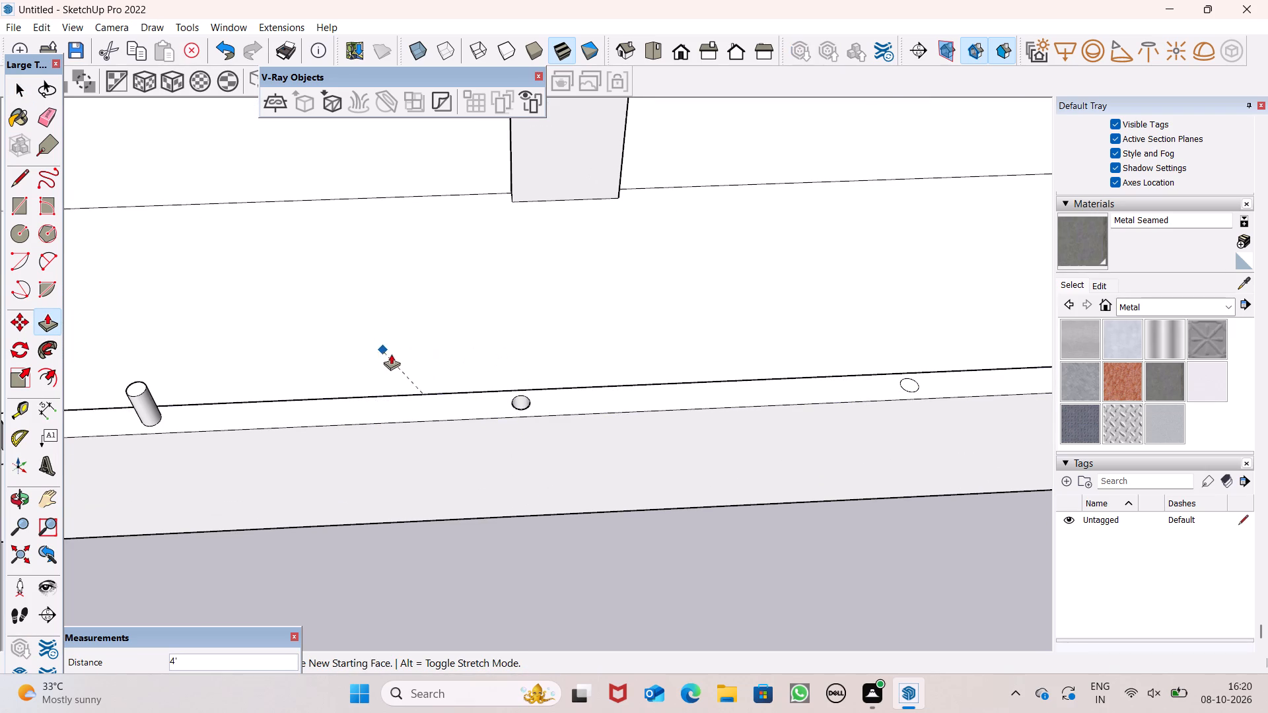
left_click_drag(391, 354, 137, 395)
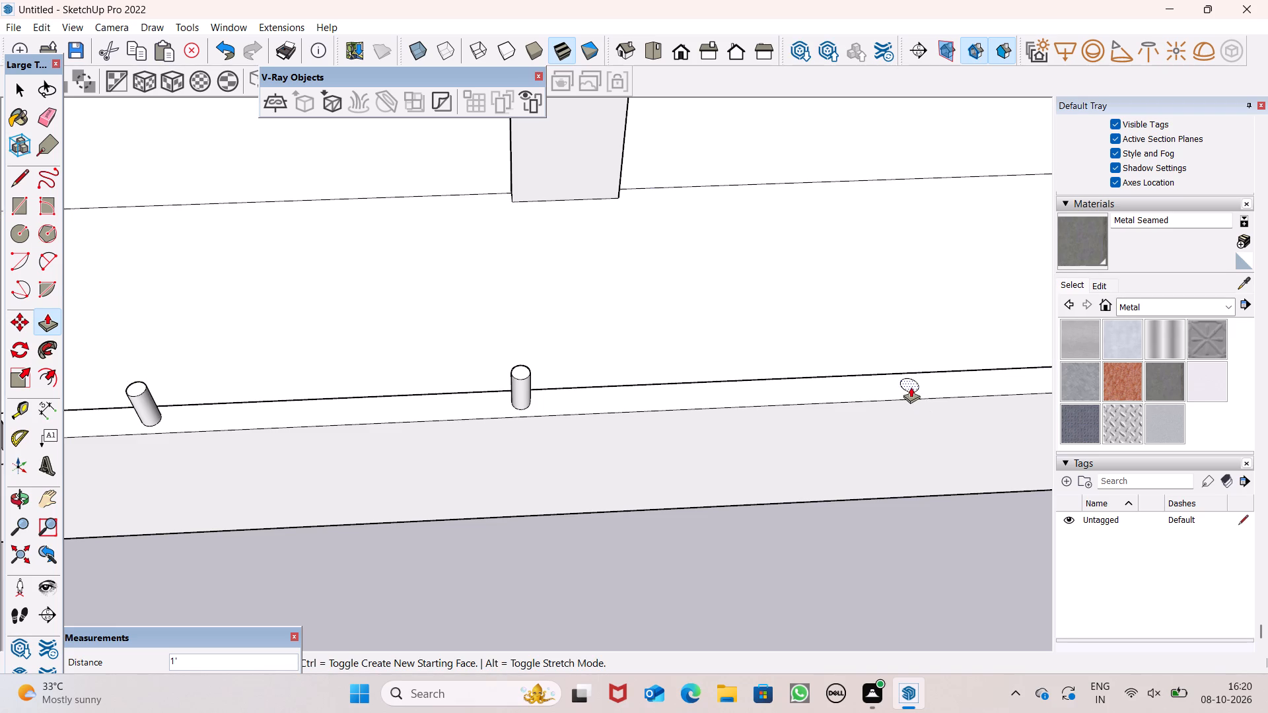
left_click_drag(911, 387, 526, 372)
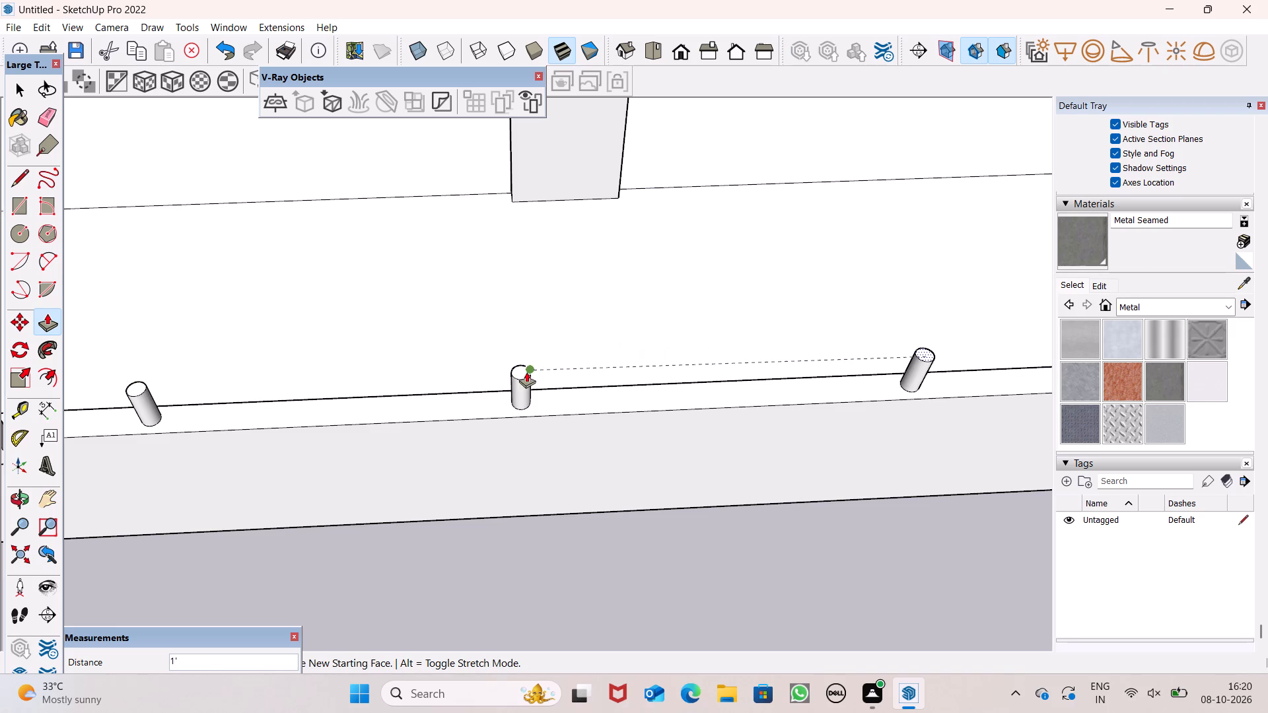
left_click_drag(526, 372, 525, 372)
Extrude the fourth circle along the front wall's top upward 1', matching the neighbouring post's height.
scroll(464, 366, "down", 6)
scroll(800, 373, "down", 1)
scroll(804, 373, "up", 2)
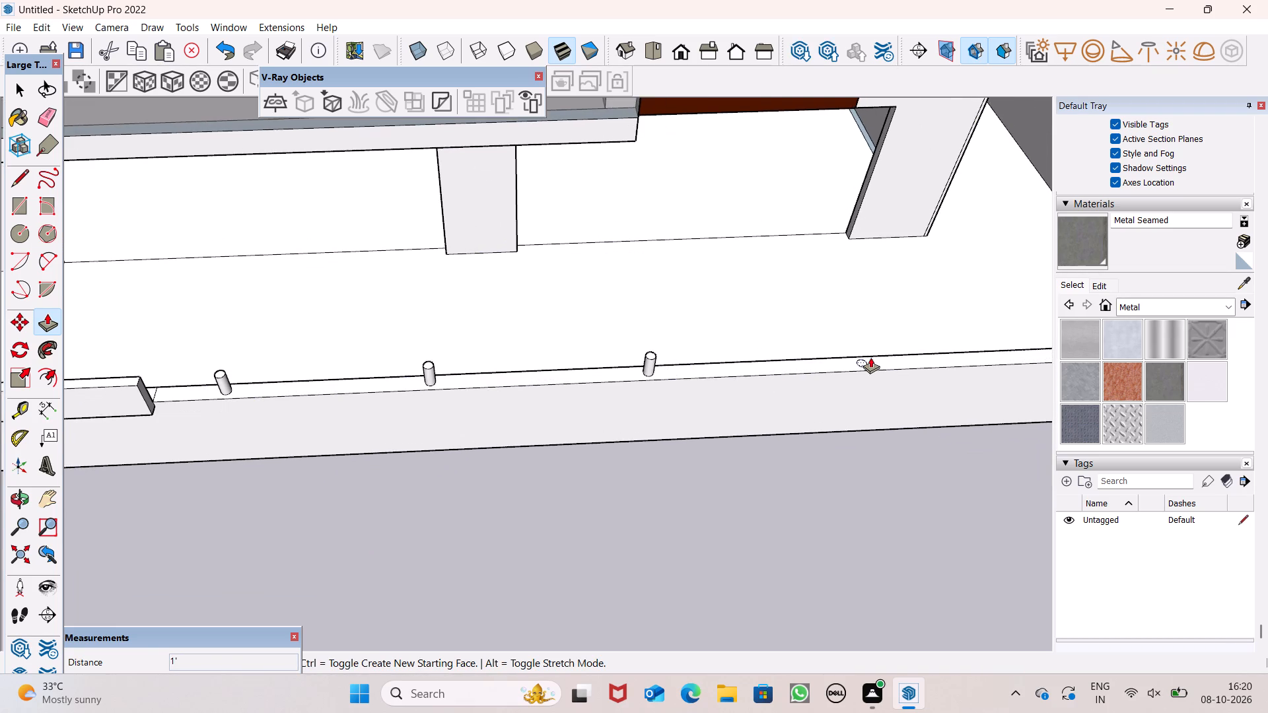
scroll(870, 357, "up", 10)
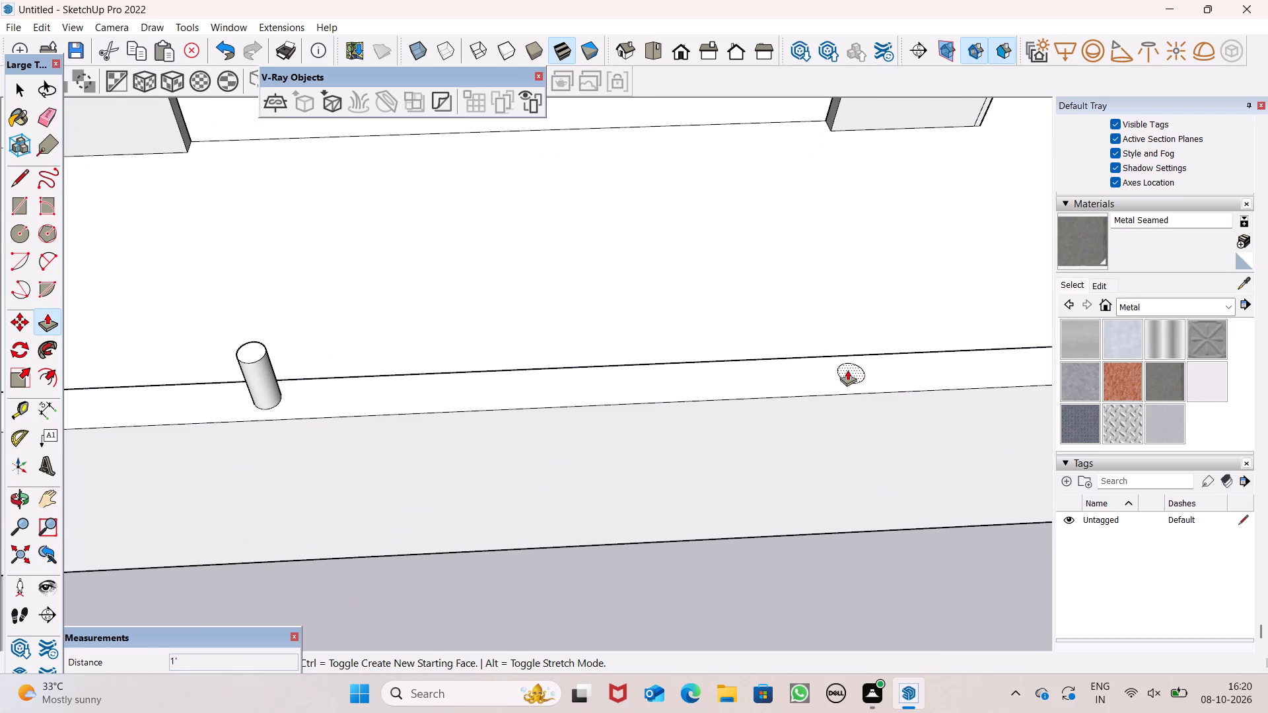
left_click_drag(847, 370, 259, 360)
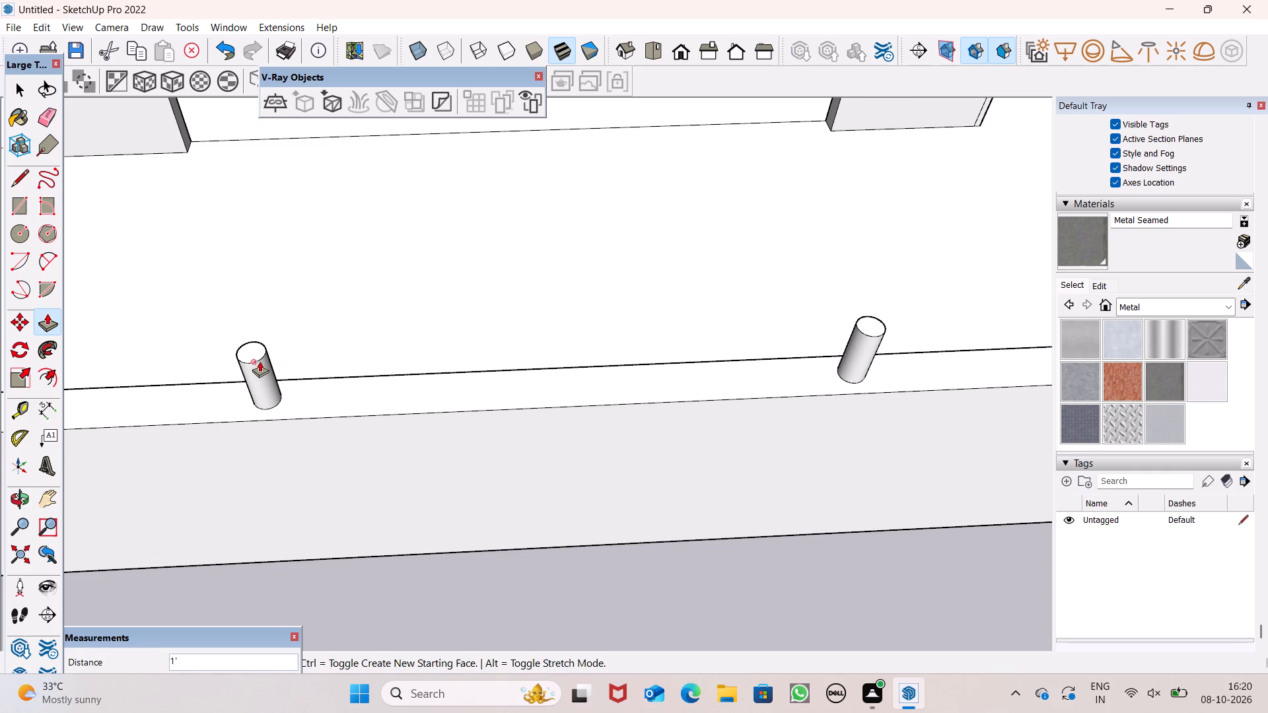
Extrude the fifth circle along the front wall's top upward 1', level with the fourth post.
scroll(310, 306, "down", 12)
scroll(724, 284, "up", 4)
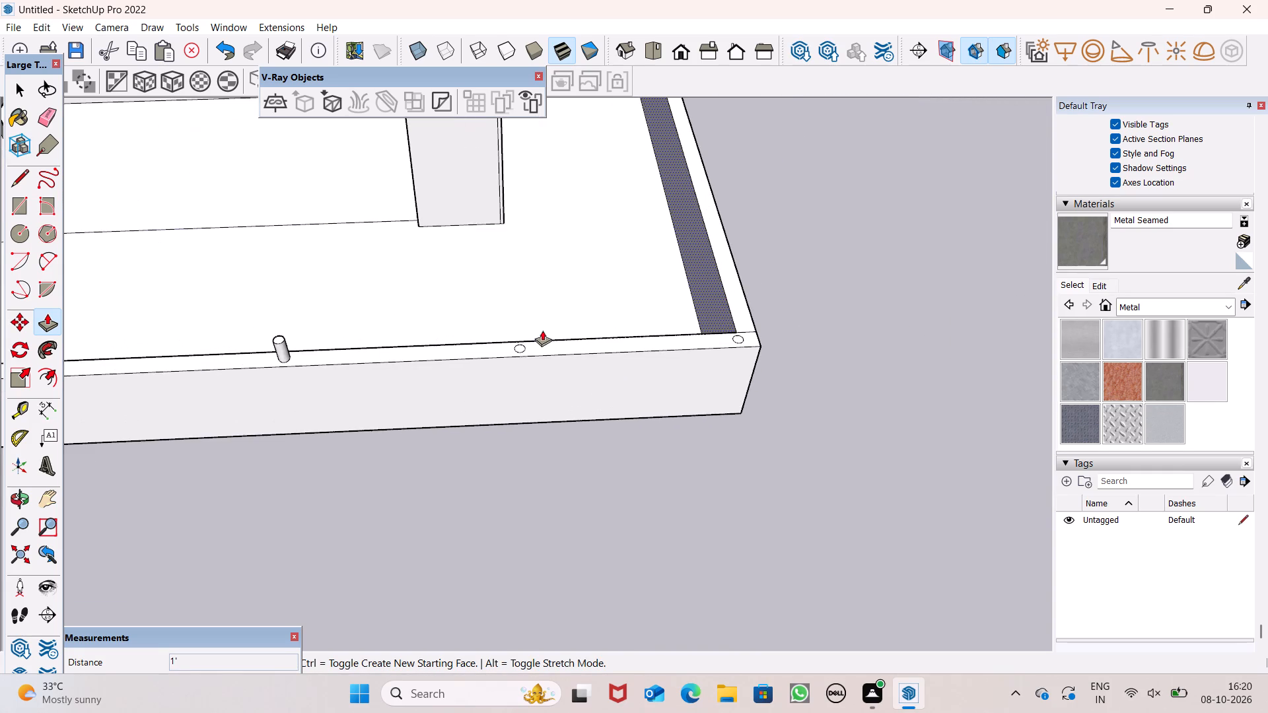
scroll(542, 330, "up", 6)
scroll(534, 339, "down", 3)
scroll(409, 353, "up", 1)
scroll(548, 322, "down", 7)
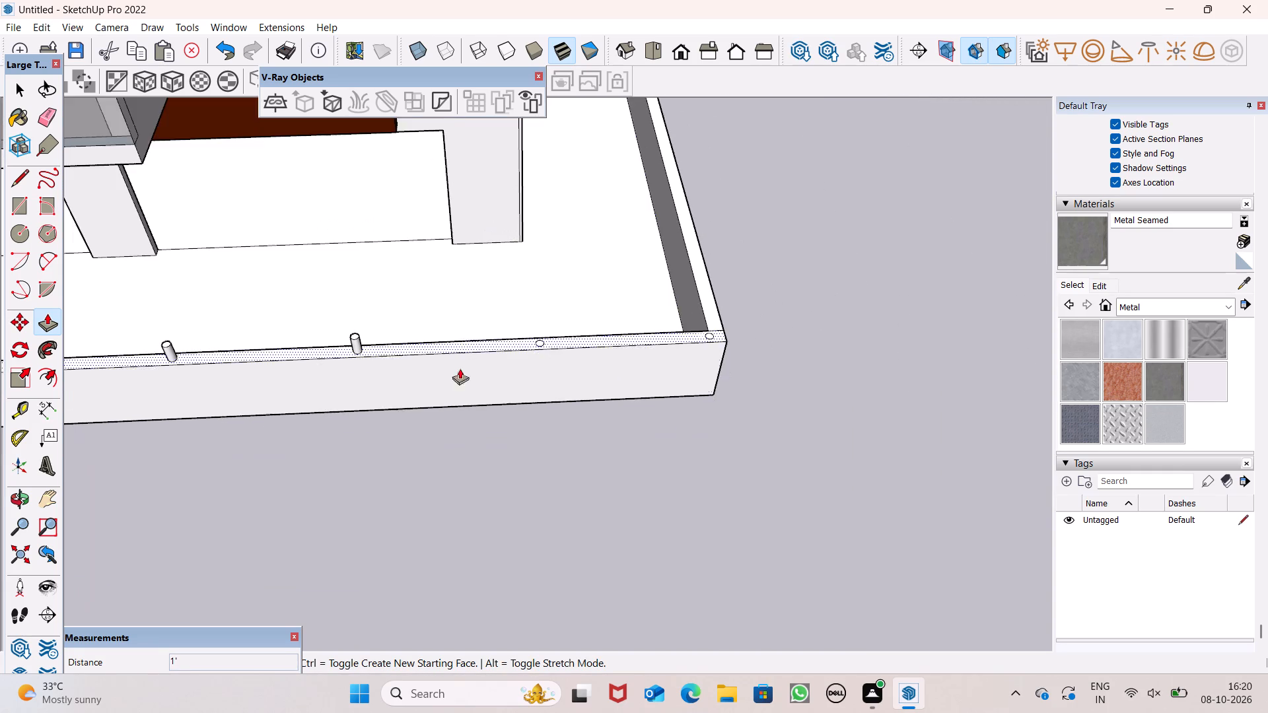
scroll(367, 368, "up", 8)
scroll(386, 314, "up", 2)
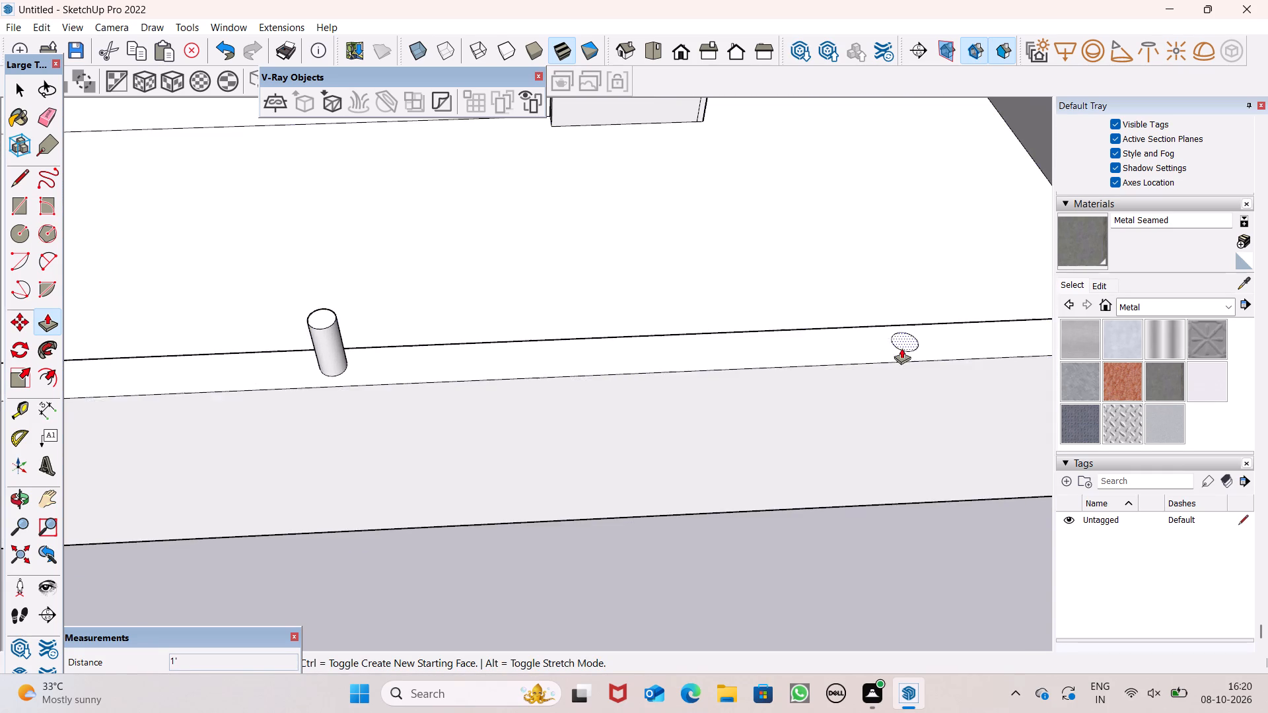
left_click_drag(902, 342, 309, 320)
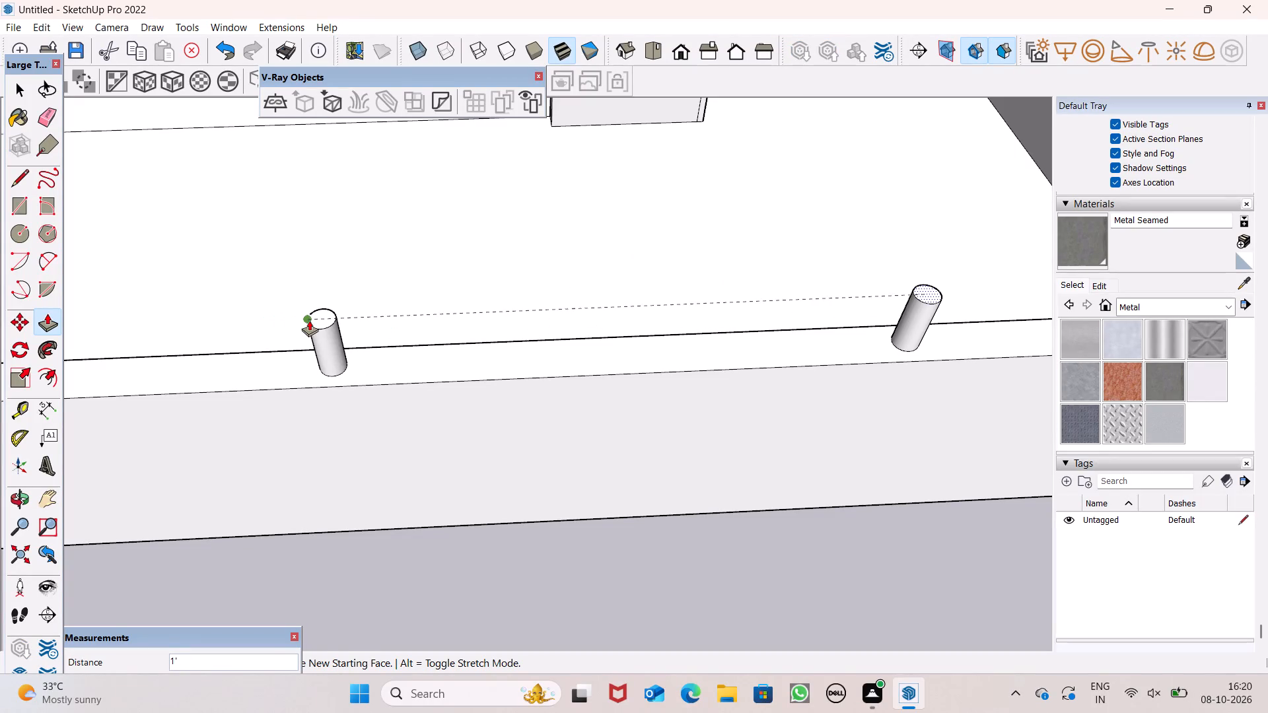
left_click_drag(309, 320, 312, 322)
Extrude the last circle, by the front wall's outer corner, upward to match the height of the post beside it.
scroll(536, 273, "down", 3)
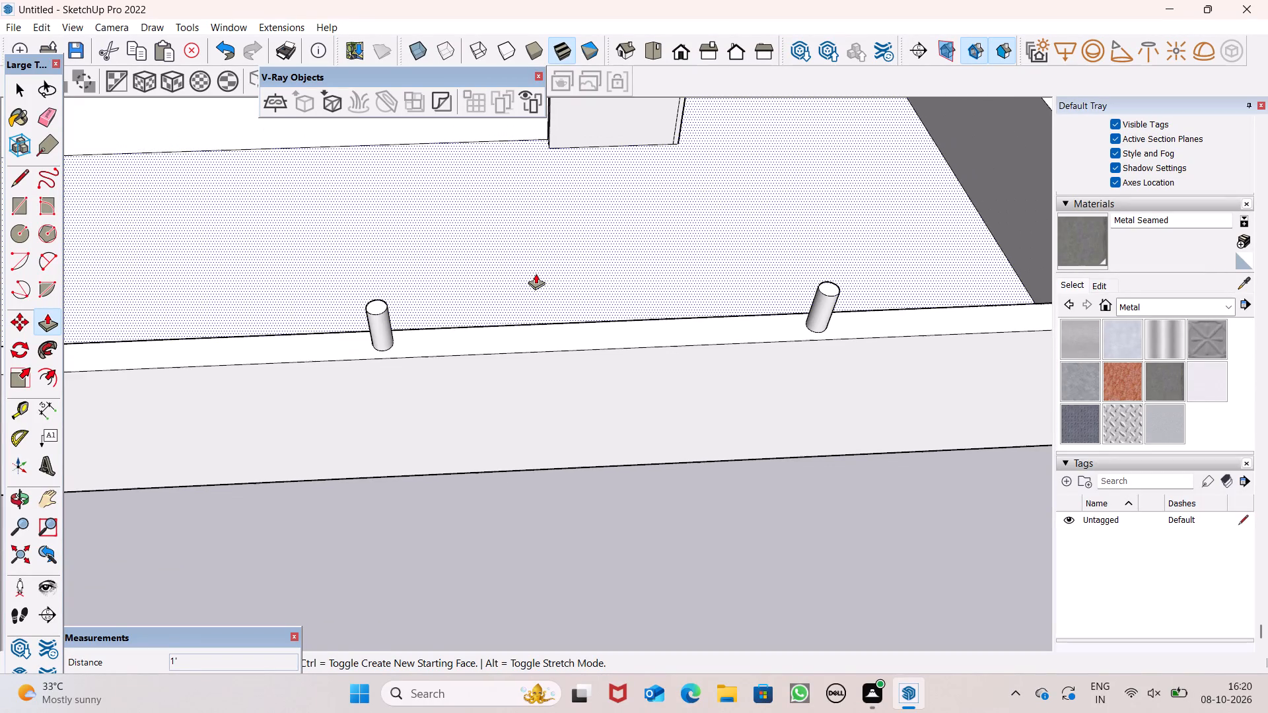
scroll(645, 351, "down", 3)
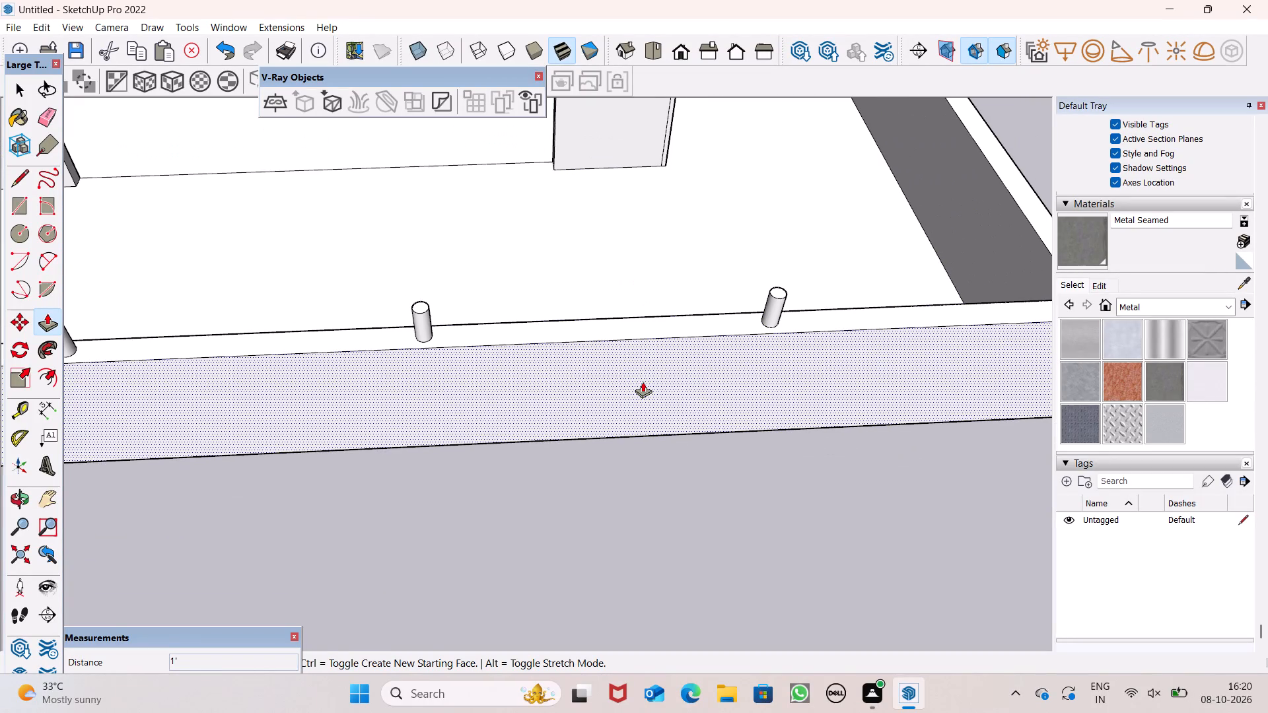
scroll(636, 399, "down", 6)
scroll(548, 436, "up", 1)
scroll(544, 425, "down", 1)
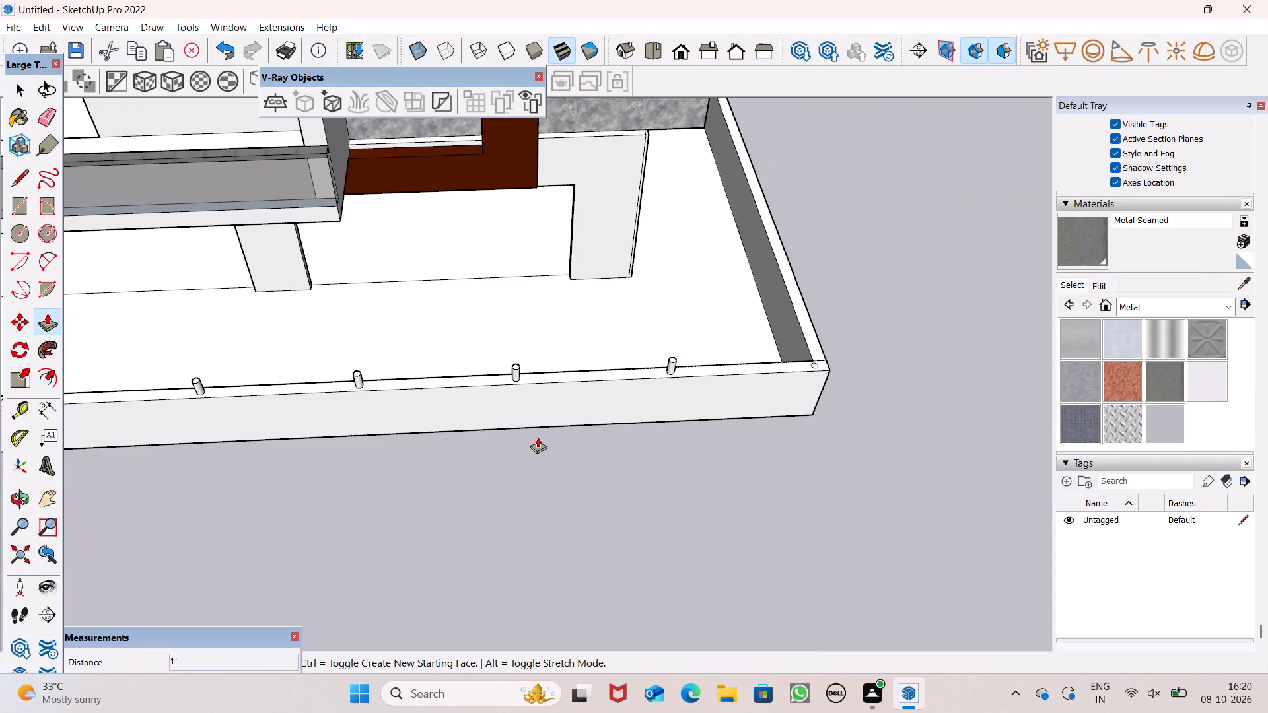
scroll(504, 468, "down", 2)
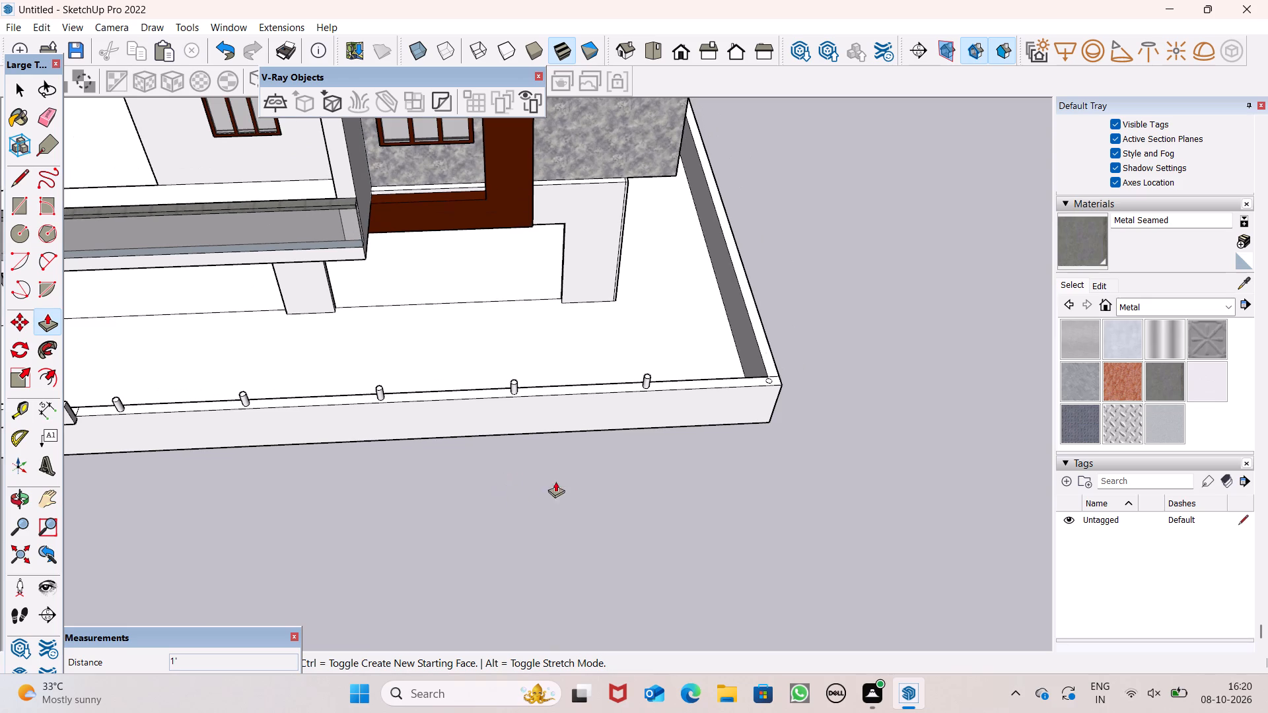
scroll(587, 430, "up", 2)
scroll(651, 397, "down", 1)
scroll(660, 391, "up", 1)
scroll(664, 390, "down", 3)
scroll(773, 389, "up", 1)
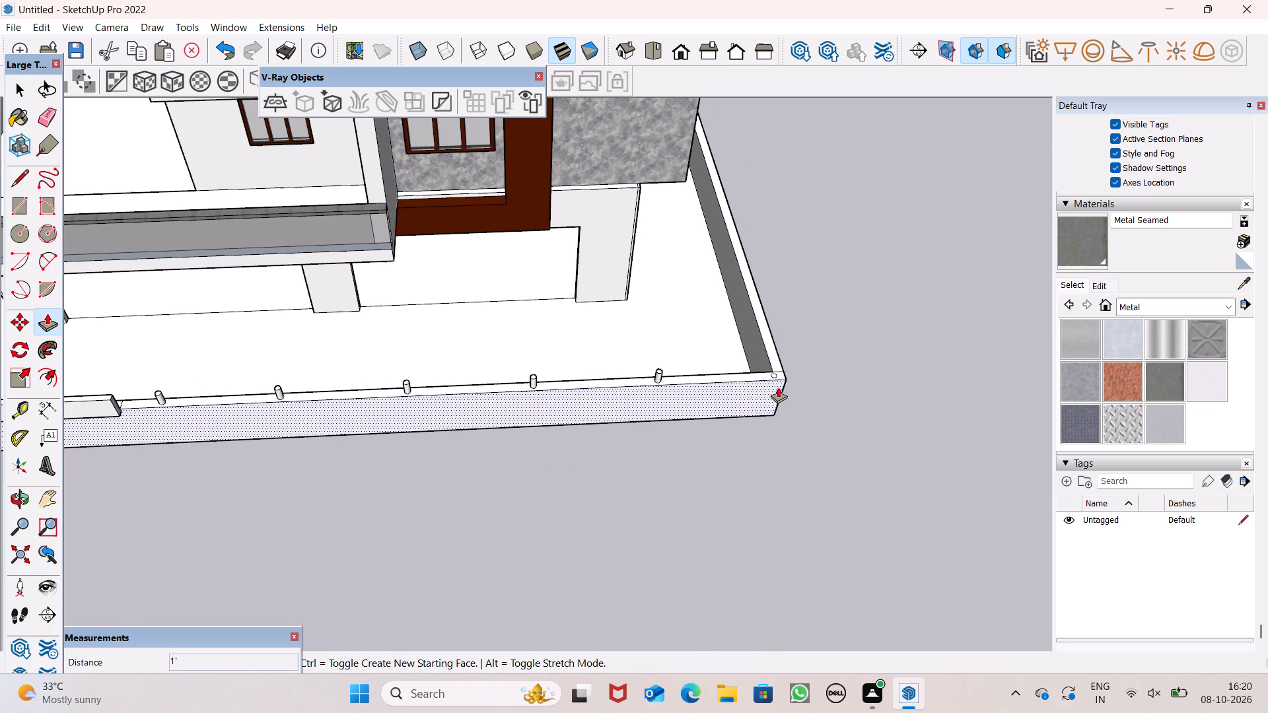
scroll(779, 374, "down", 1)
scroll(779, 374, "up", 14)
scroll(783, 353, "down", 1)
scroll(785, 352, "up", 1)
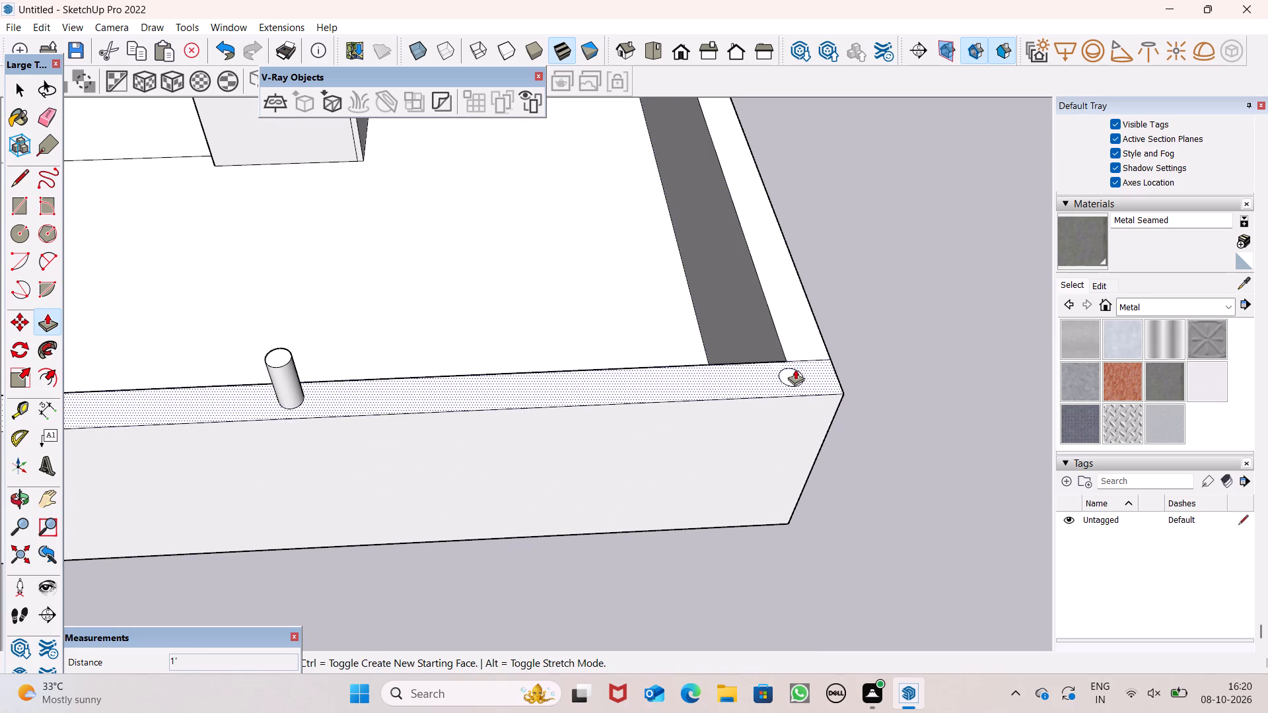
left_click_drag(792, 370, 277, 365)
key("space")
key("space")
Examine the row of posts along the front wall from several angles, from the outer corner to the raised band.
scroll(837, 379, "down", 5)
scroll(776, 360, "down", 1)
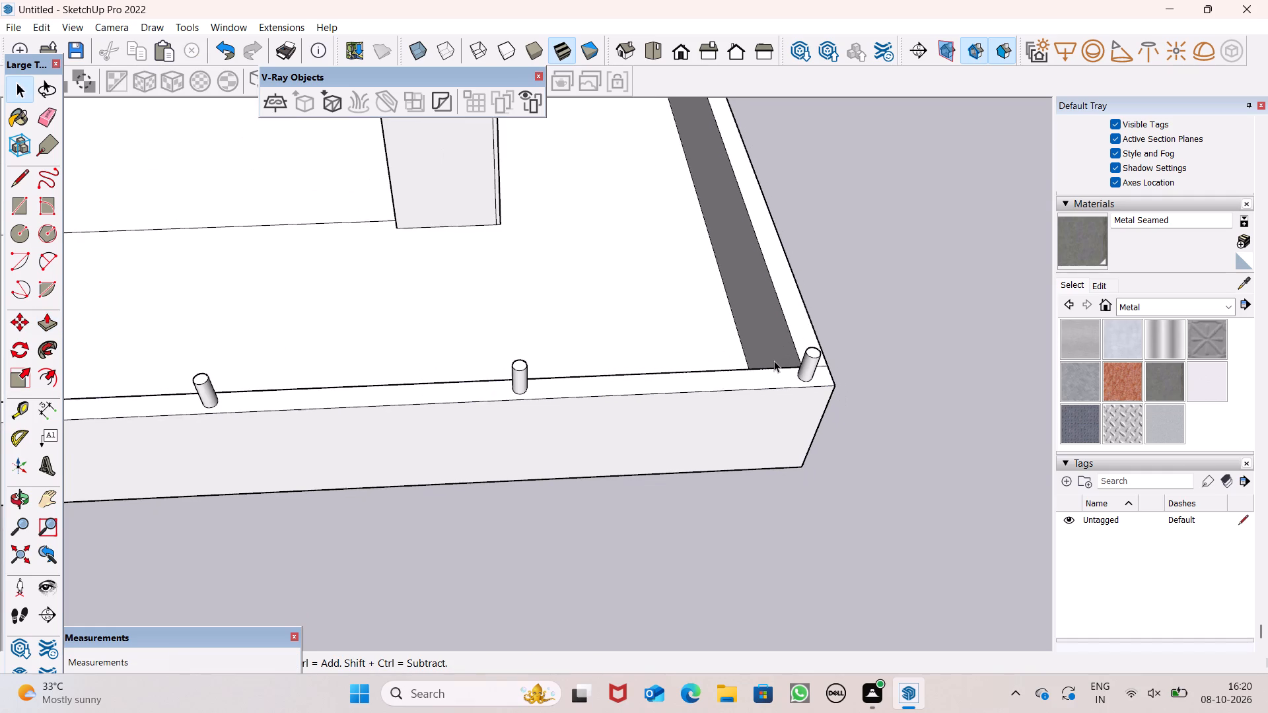
scroll(774, 362, "down", 8)
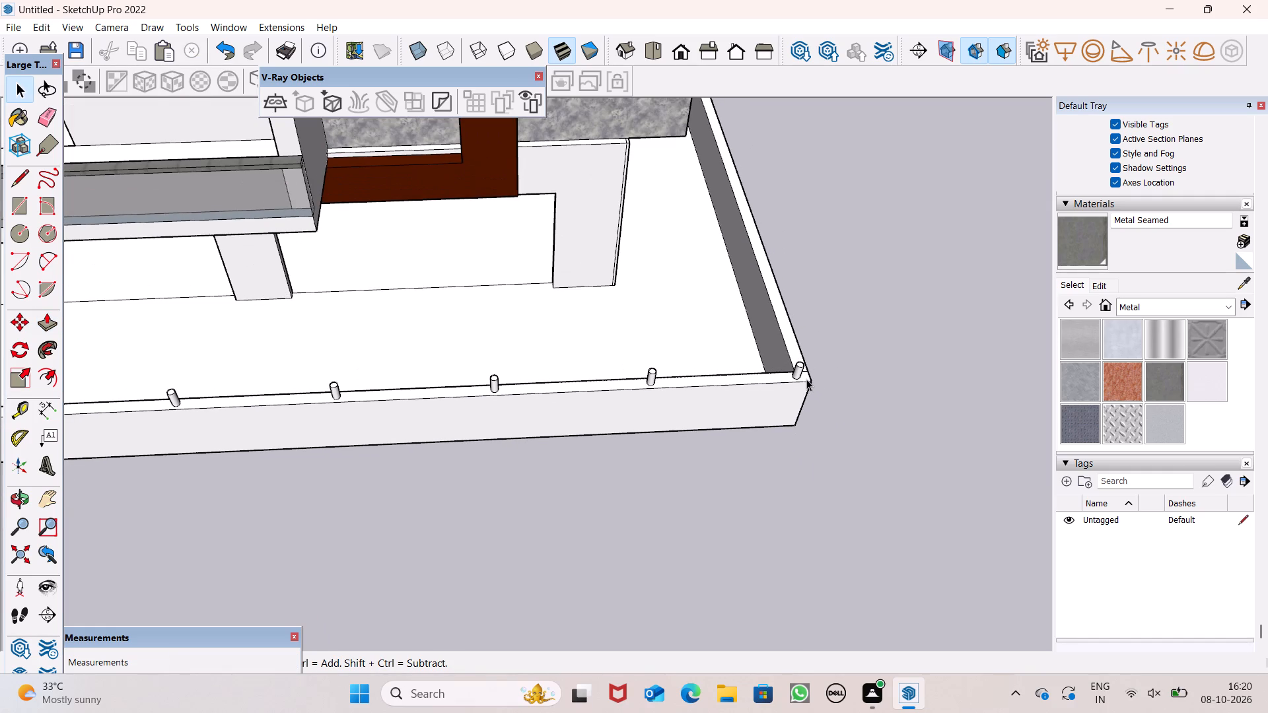
scroll(822, 391, "down", 5)
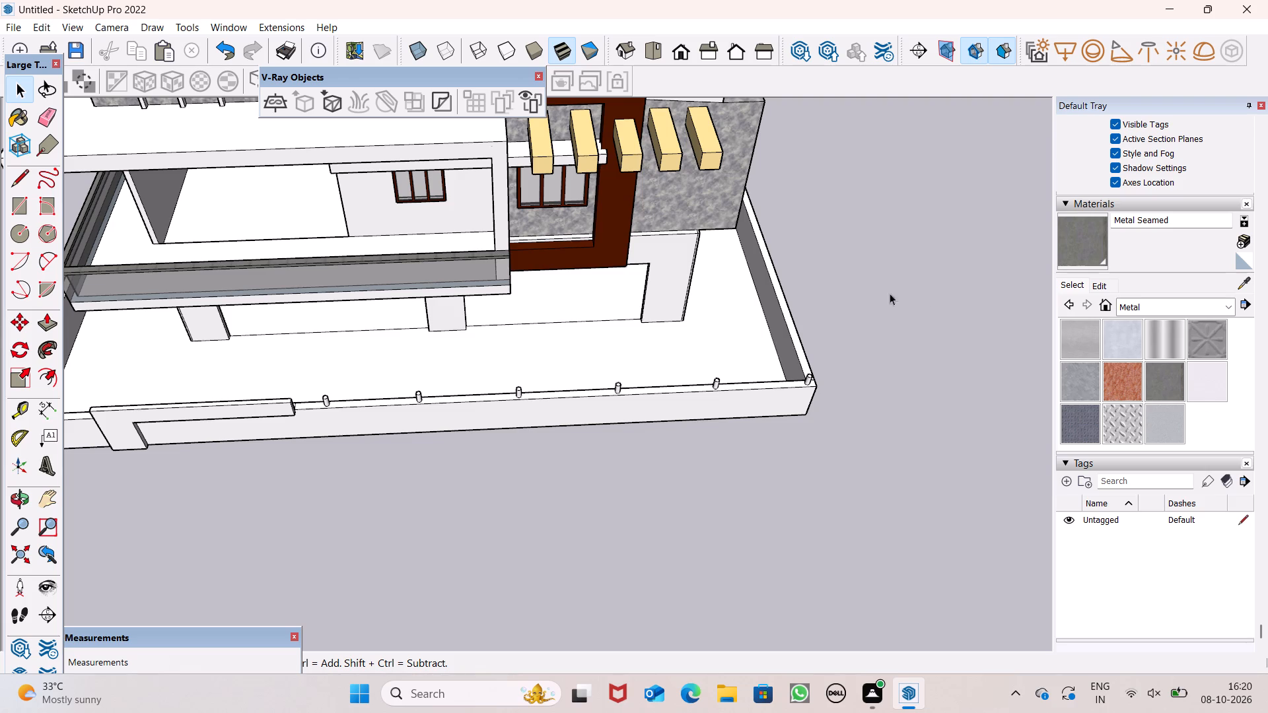
scroll(741, 330, "down", 3)
middle_click_drag(834, 401, 722, 420)
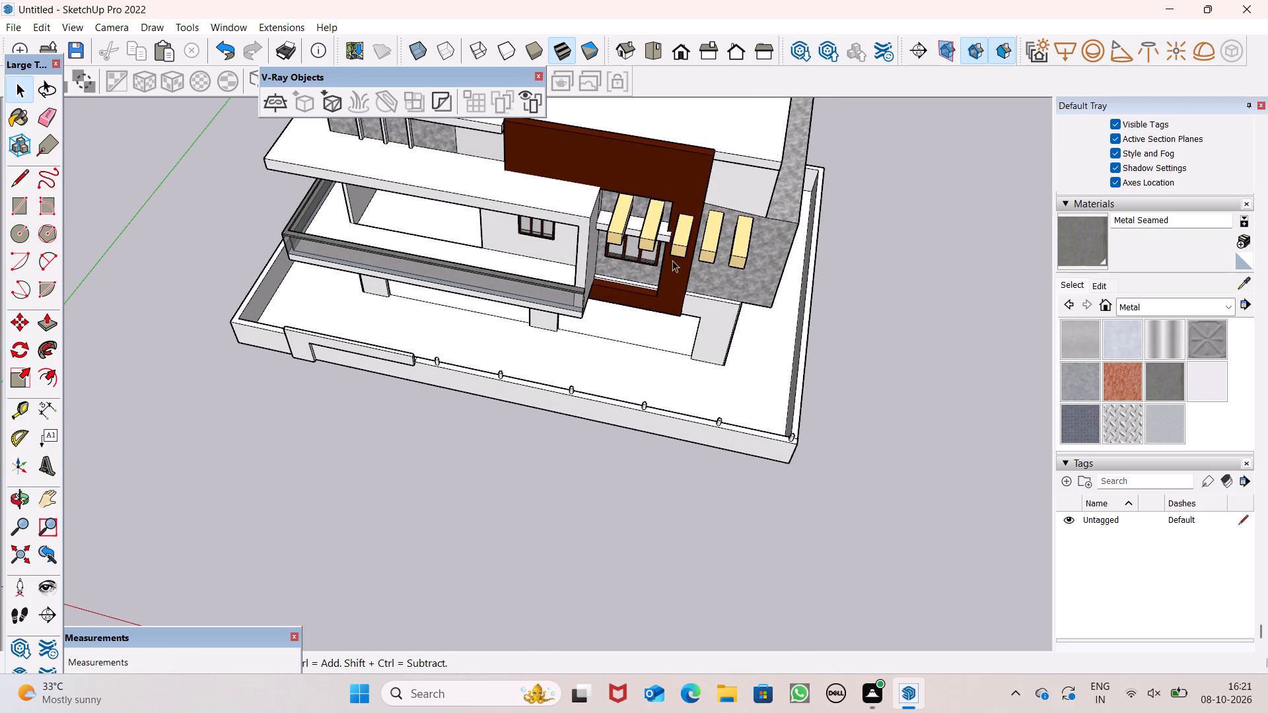
middle_click_drag(800, 547, 516, 406)
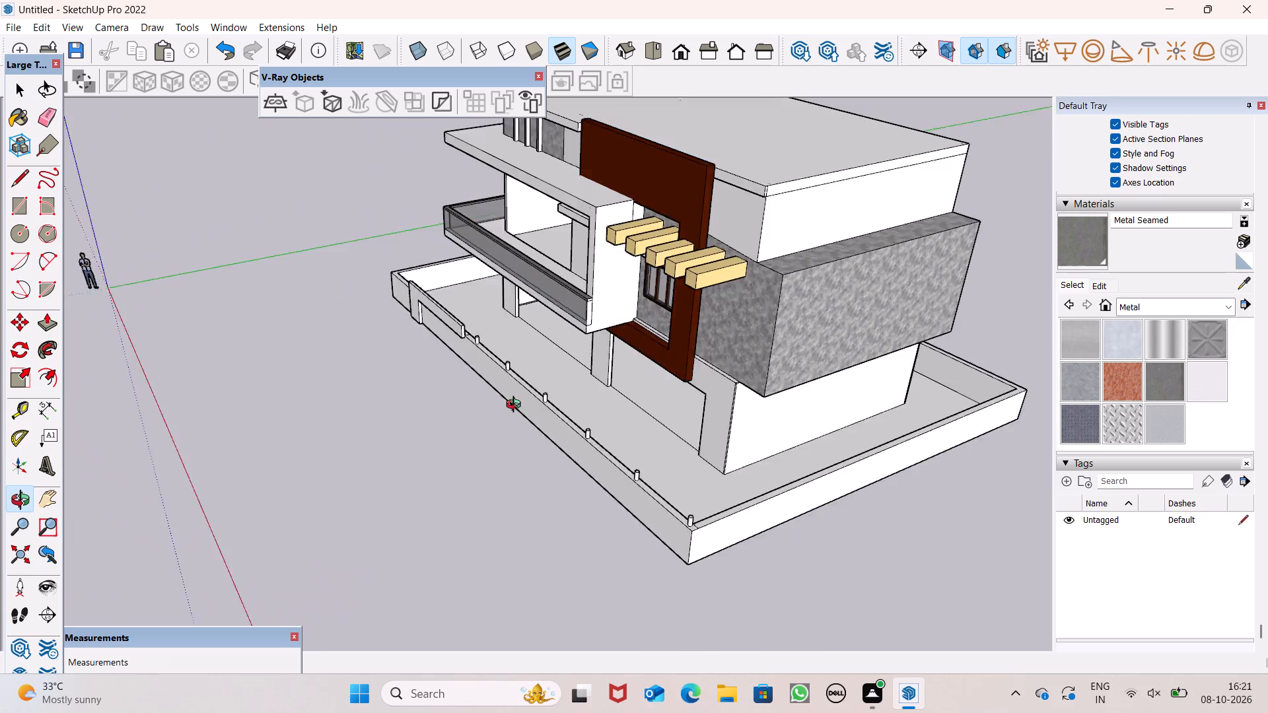
middle_click_drag(516, 406, 456, 384)
scroll(544, 335, "up", 6)
scroll(465, 345, "up", 8)
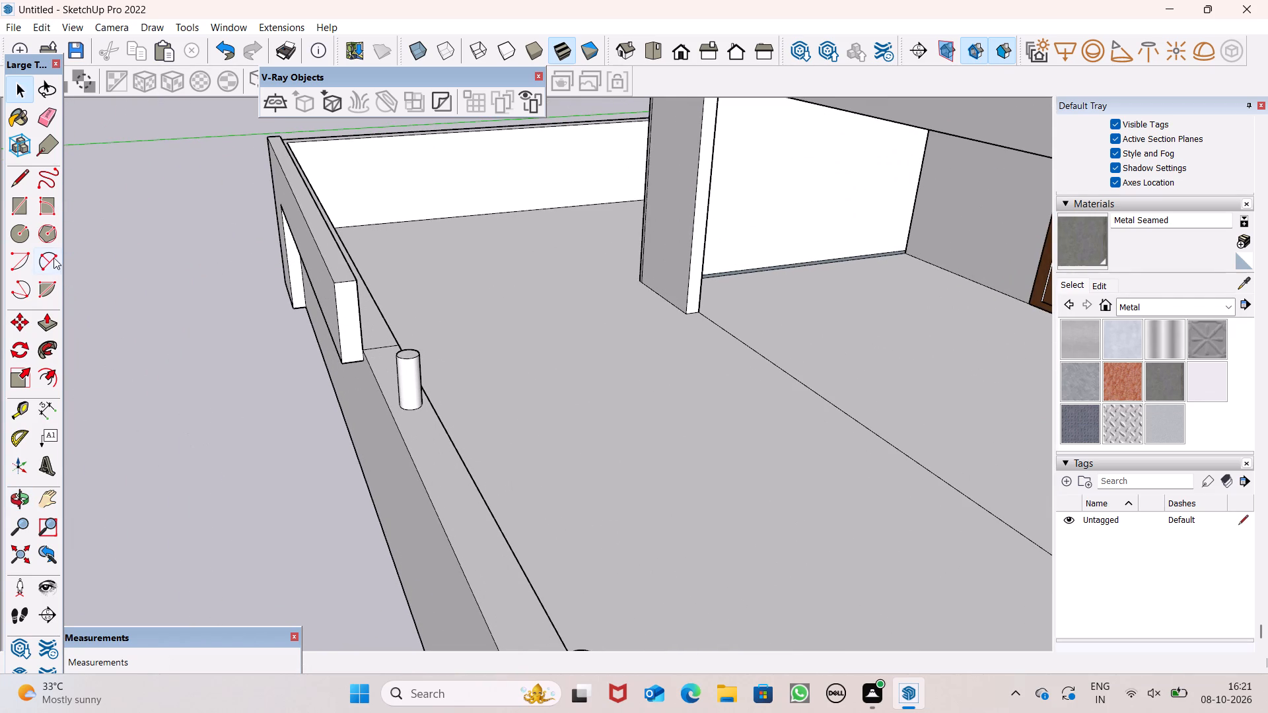
Draw a small horizontal rectangle just outside the top of the post at the front wall's outer corner.
left_click(18, 212)
scroll(370, 368, "up", 4)
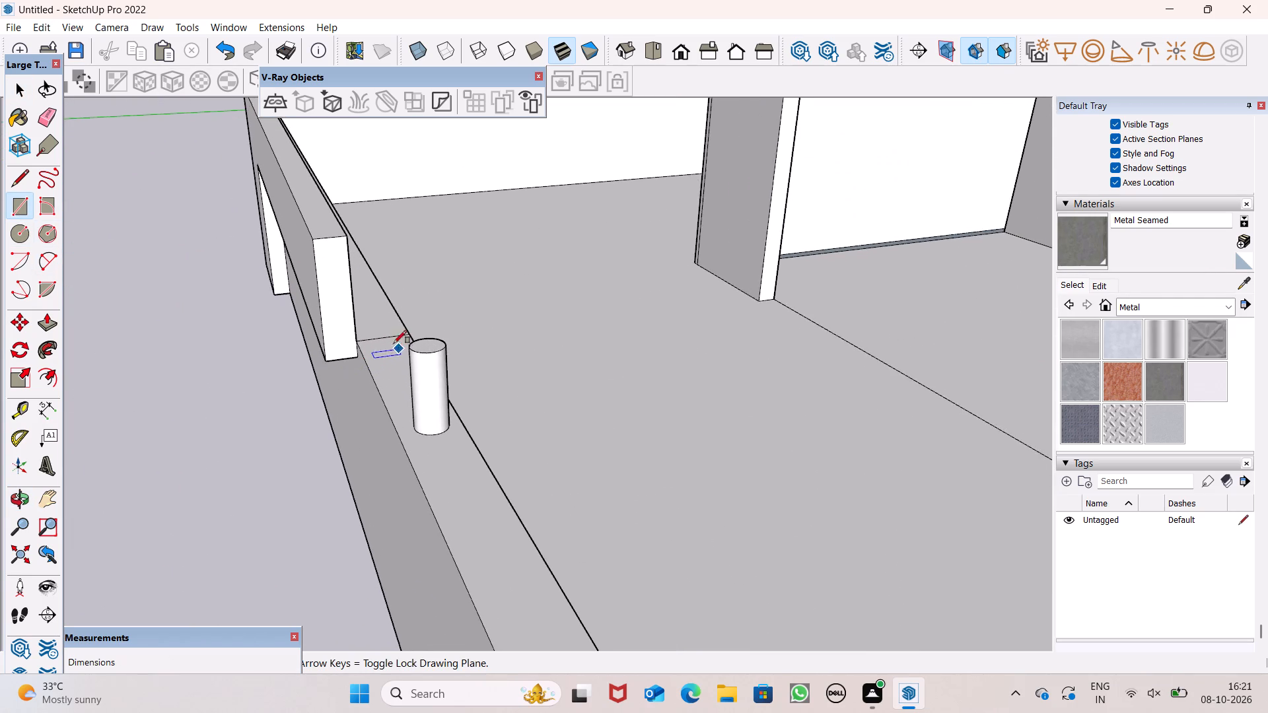
scroll(394, 340, "up", 4)
scroll(584, 355, "up", 9)
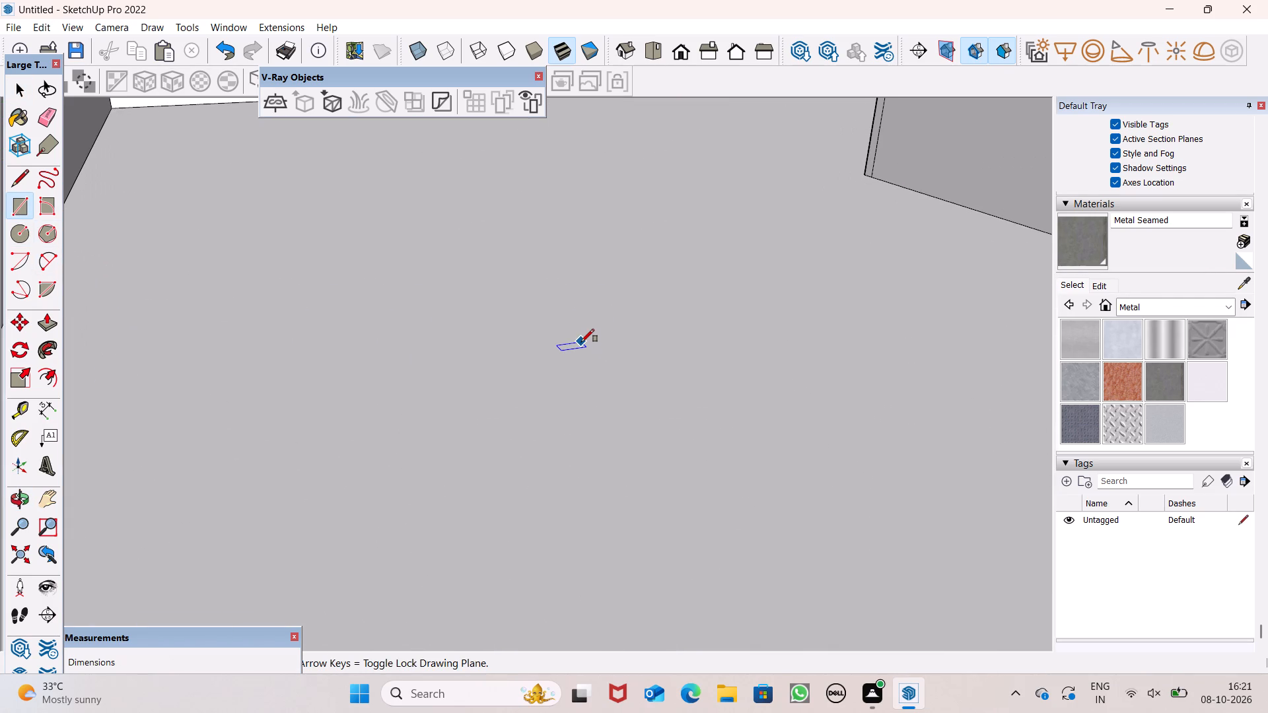
scroll(581, 342, "up", 3)
scroll(581, 342, "down", 1)
scroll(773, 273, "down", 9)
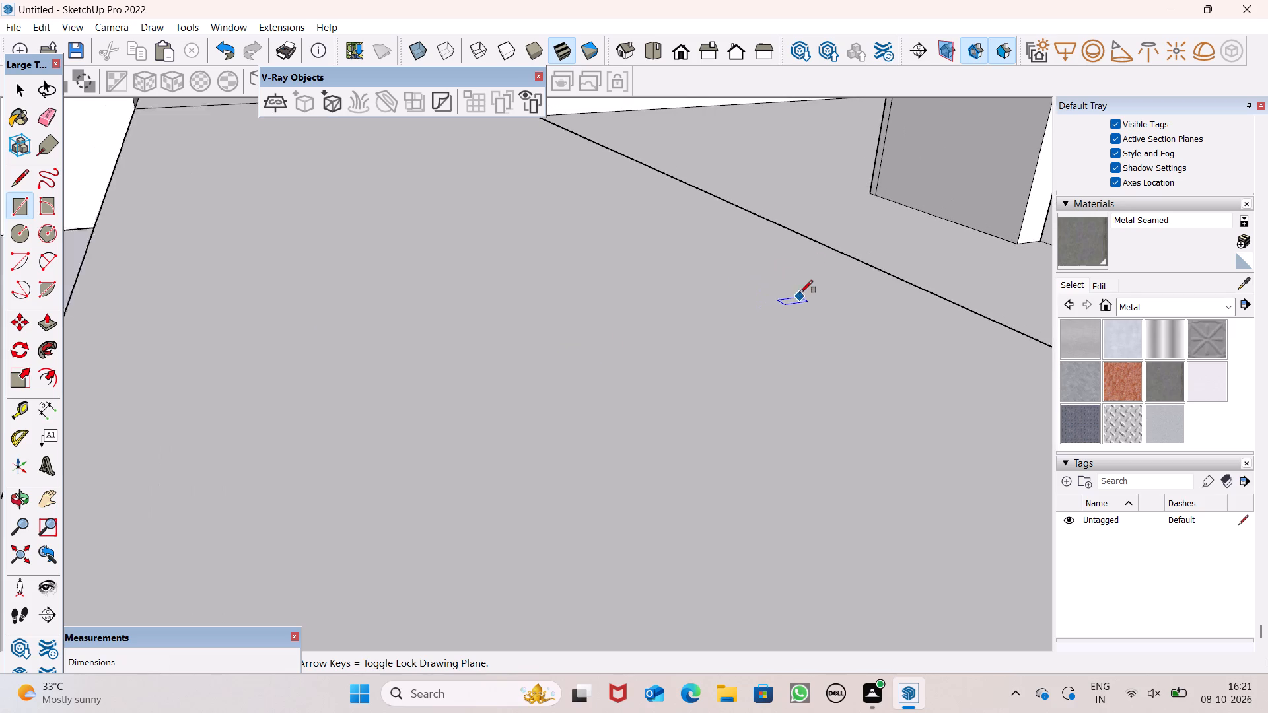
scroll(800, 293, "down", 9)
scroll(768, 250, "down", 10)
scroll(781, 254, "up", 1)
scroll(783, 258, "down", 5)
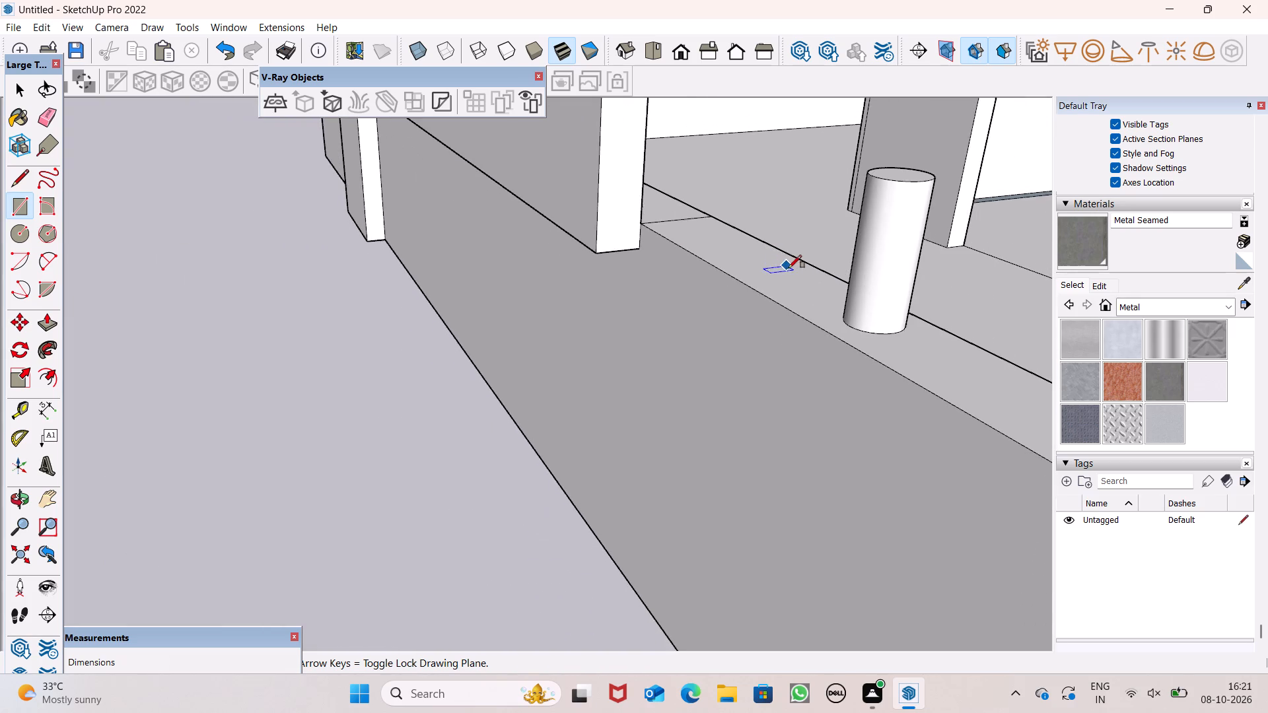
scroll(792, 269, "down", 7)
scroll(645, 249, "down", 4)
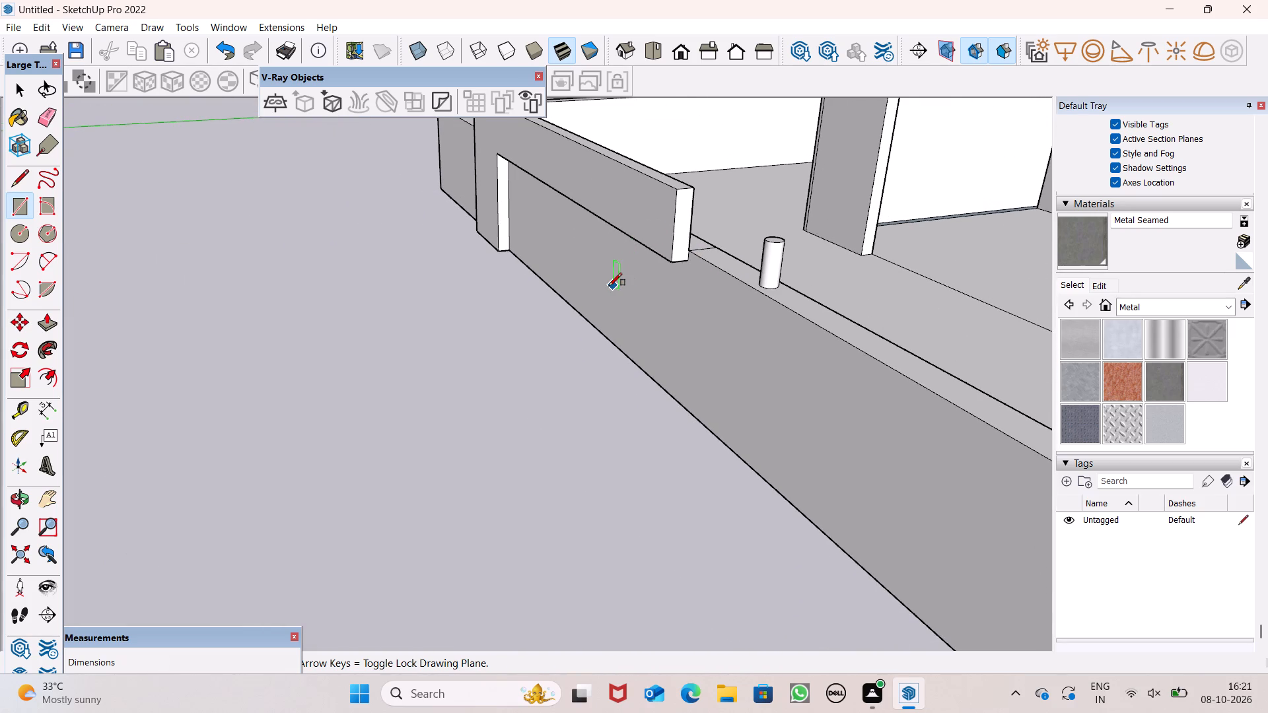
scroll(609, 286, "down", 16)
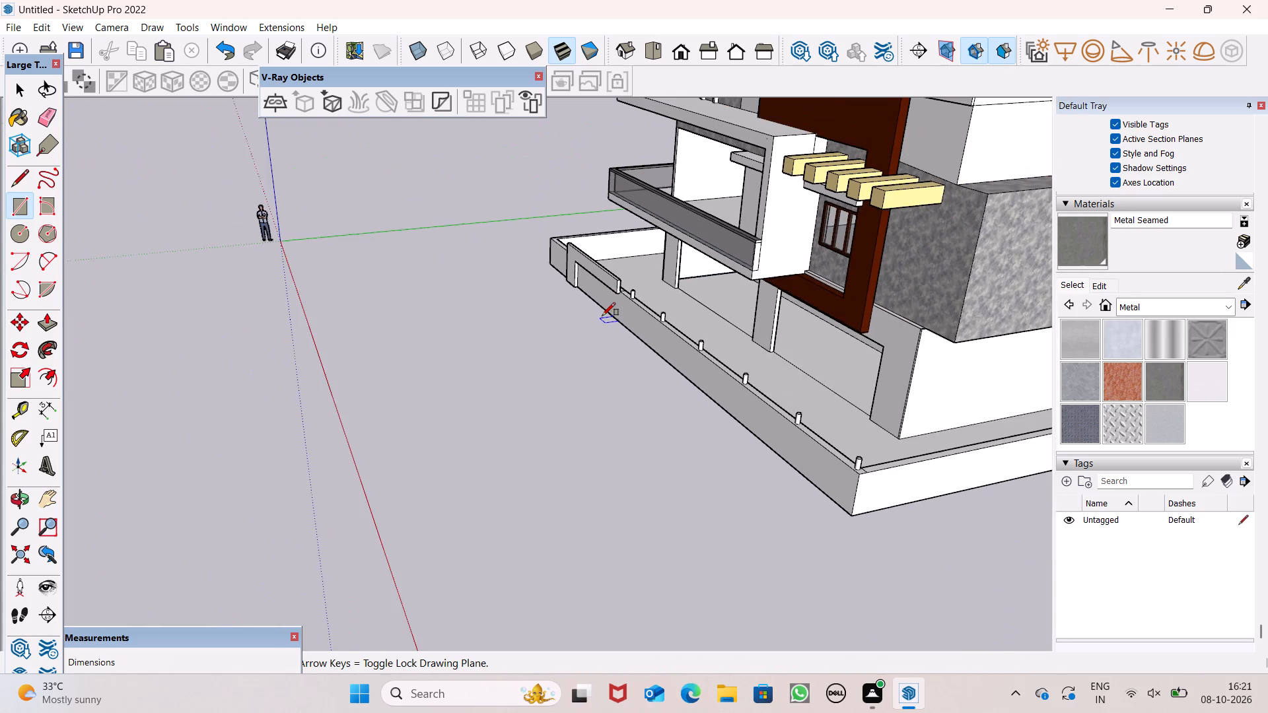
scroll(602, 316, "down", 1)
scroll(826, 452, "up", 1)
scroll(759, 368, "down", 1)
scroll(759, 368, "up", 3)
middle_click_drag(870, 467, 599, 502)
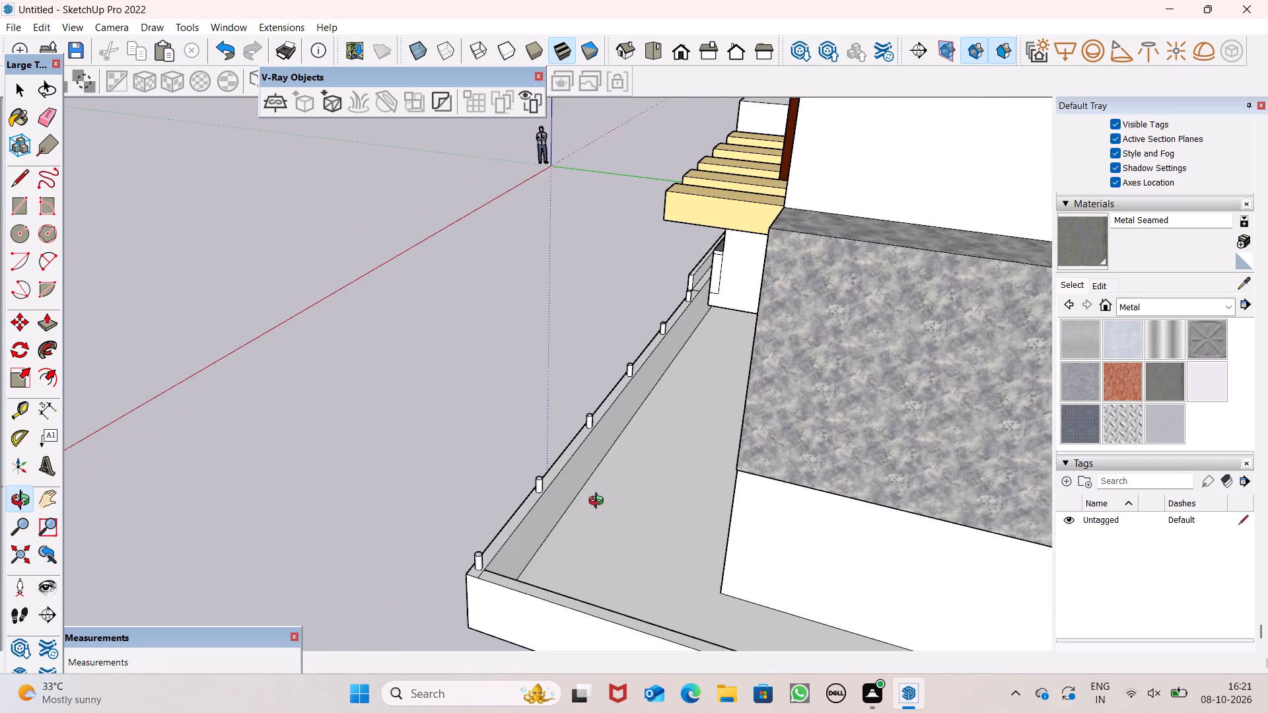
middle_click_drag(599, 502, 596, 498)
scroll(473, 628, "up", 2)
scroll(470, 597, "down", 1)
scroll(470, 597, "up", 5)
scroll(470, 518, "up", 9)
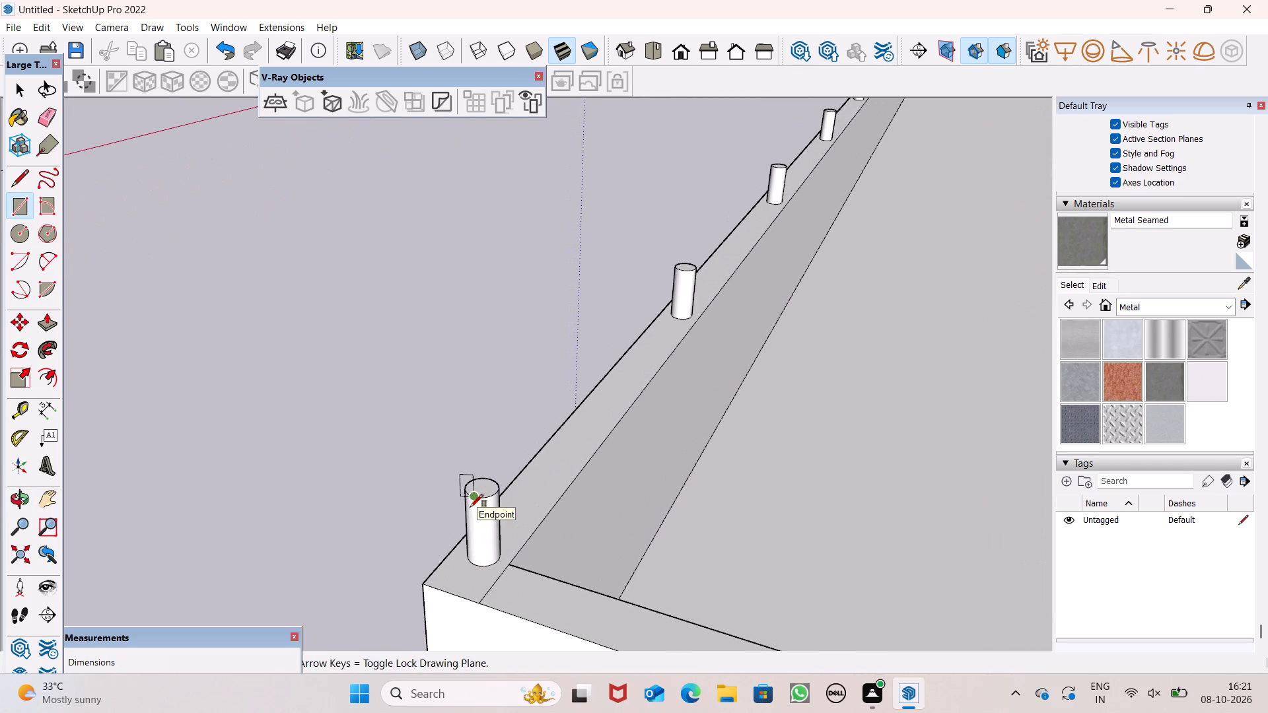
scroll(462, 510, "up", 3)
left_click(440, 430)
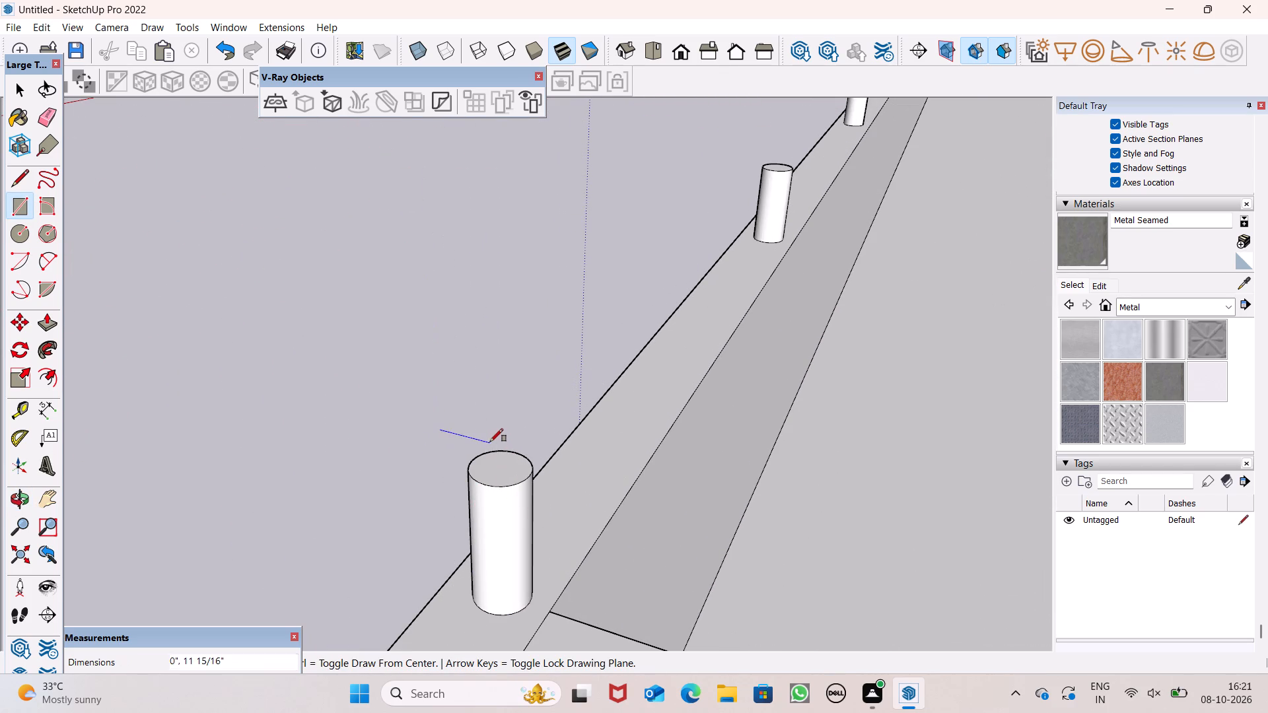
left_click(455, 469)
key("space")
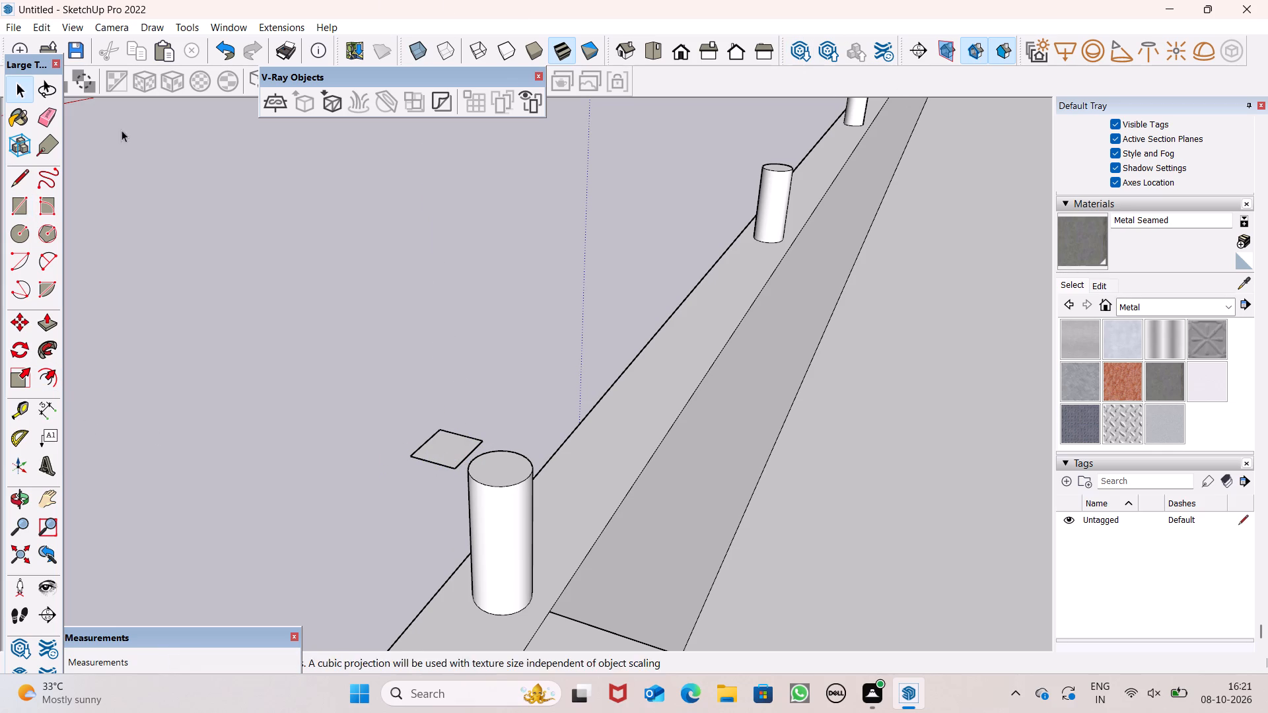
Extrude the small rectangle beside the front wall's outer corner post upward 3" into a slab.
left_click(40, 327)
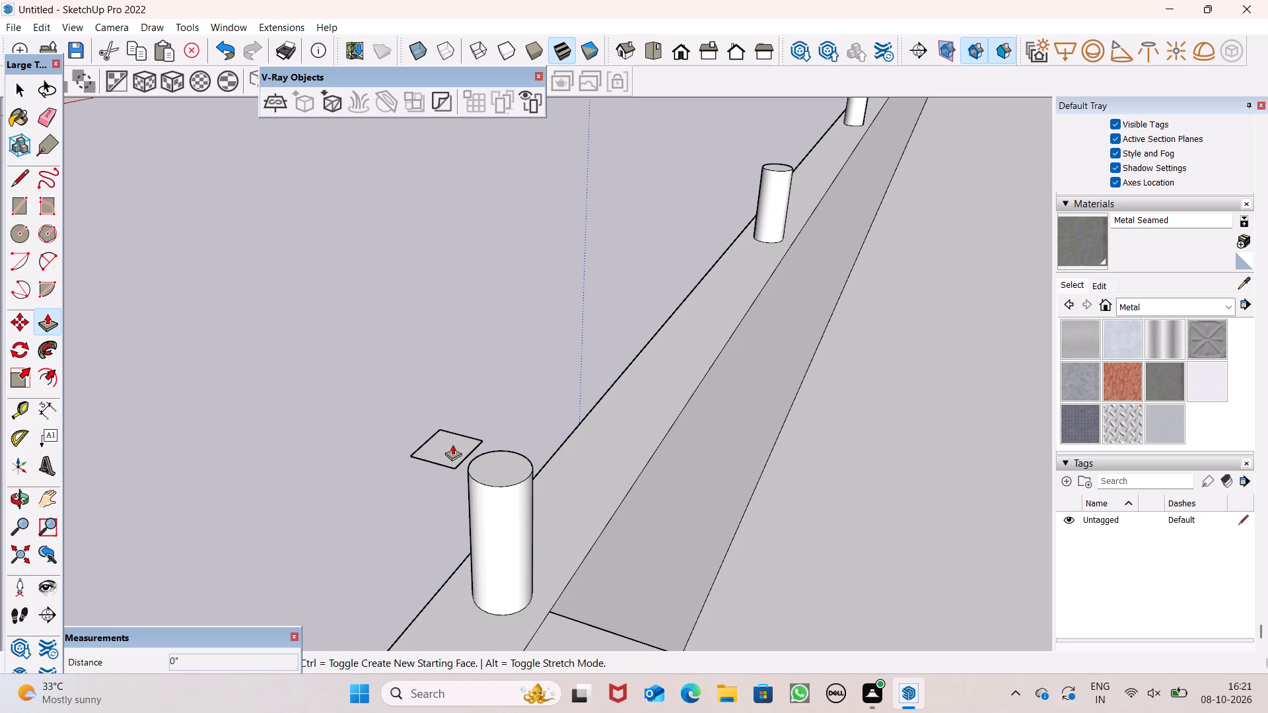
left_click_drag(452, 444, 452, 419)
type("3\"")
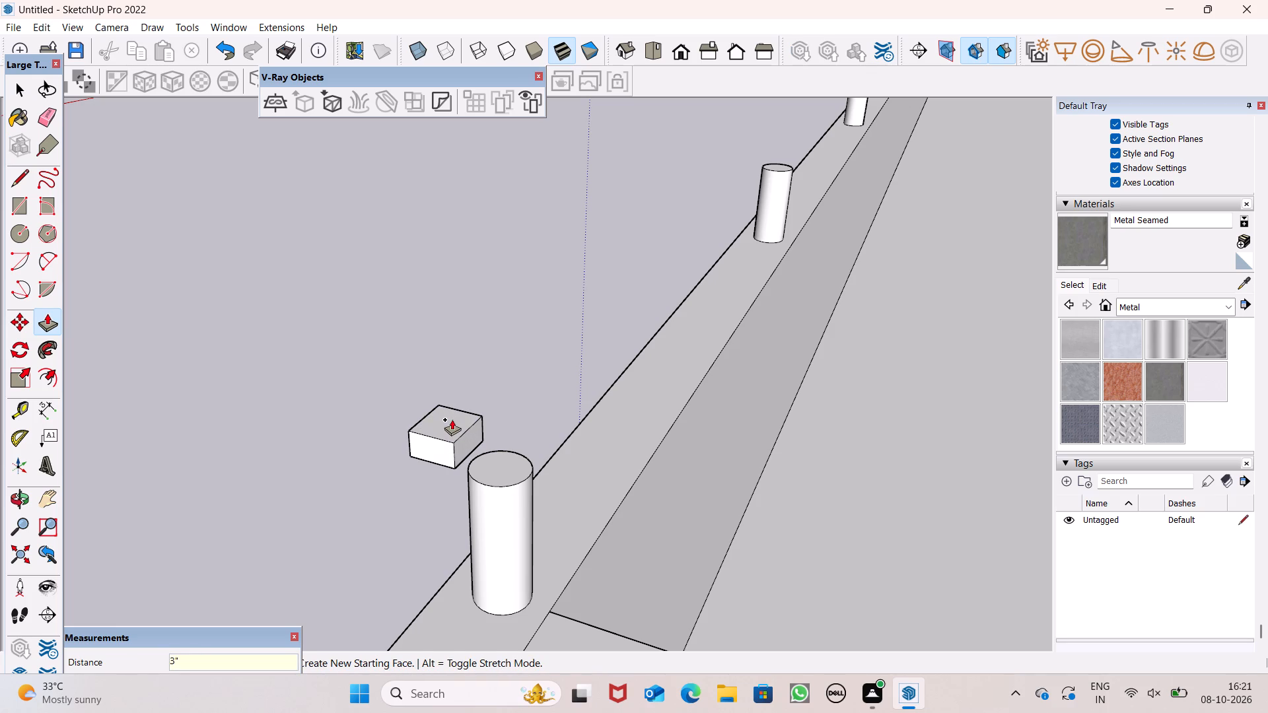
key("Return")
left_click_drag(452, 419, 452, 418)
key("space")
Make the entire slab beside the corner post a group.
scroll(518, 376, "down", 3)
scroll(492, 468, "up", 5)
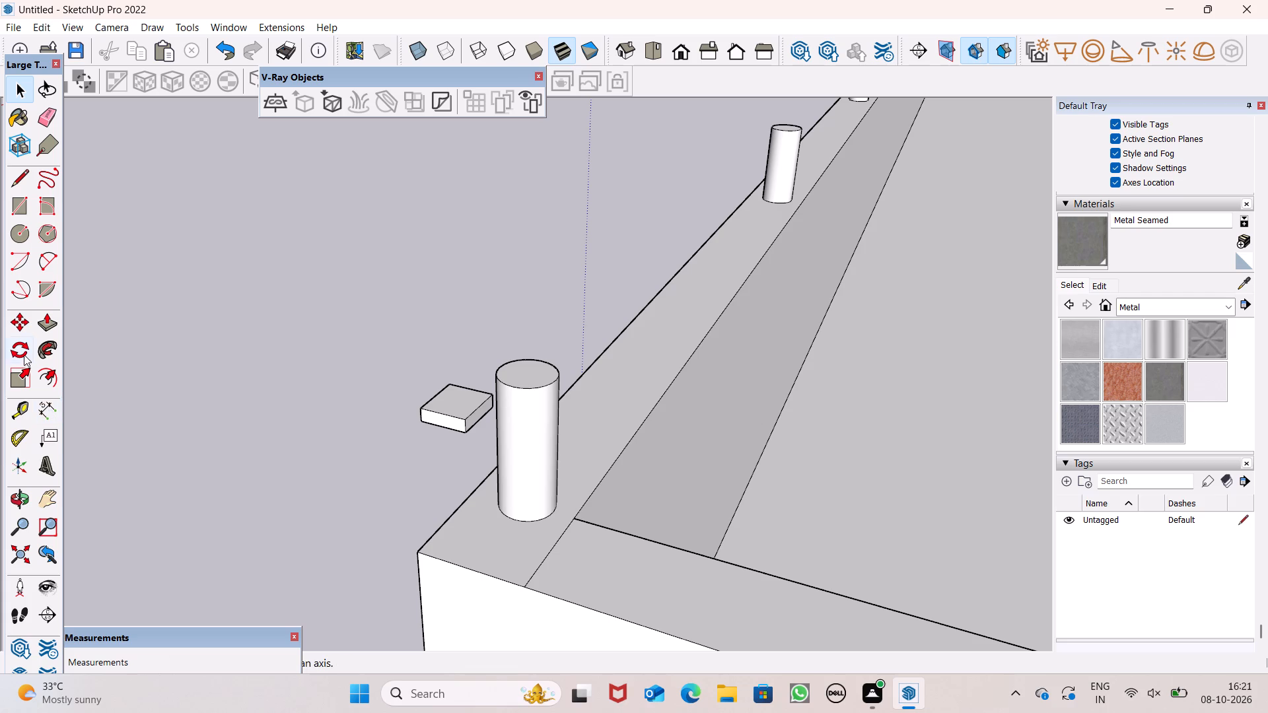
triple_click(459, 407)
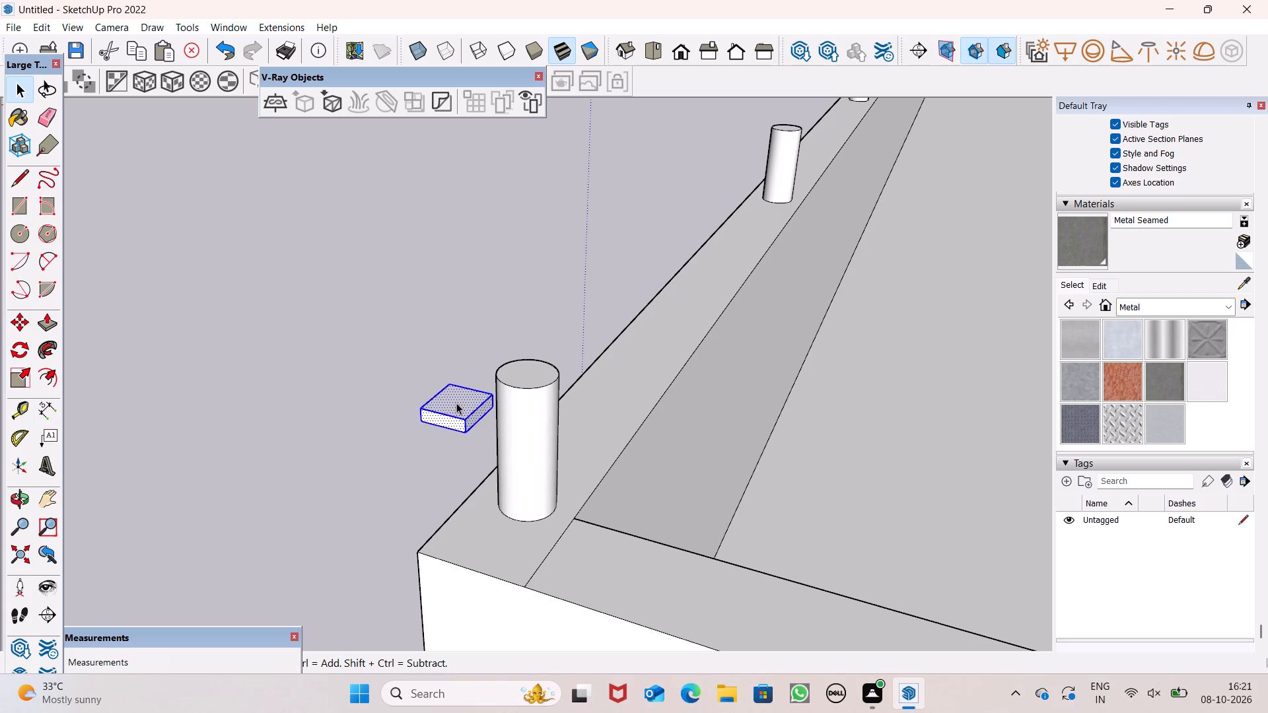
right_click(456, 403)
left_click(373, 431)
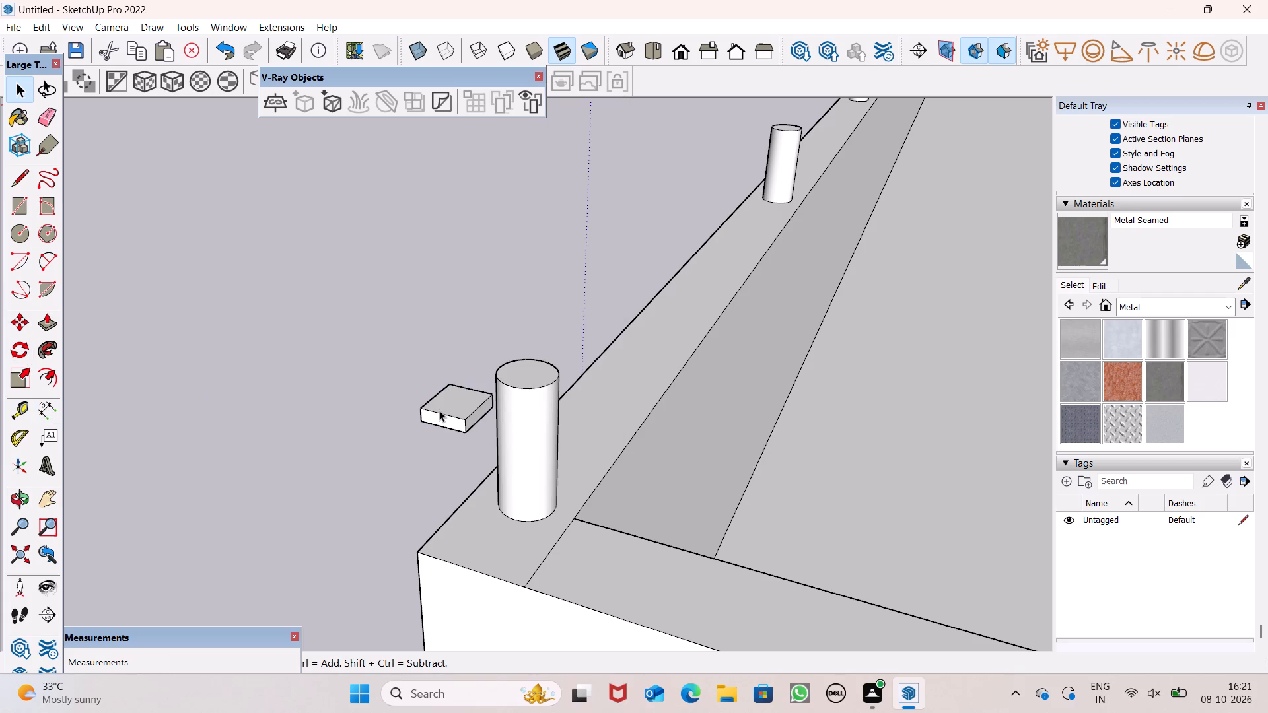
triple_click(439, 409)
right_click(439, 410)
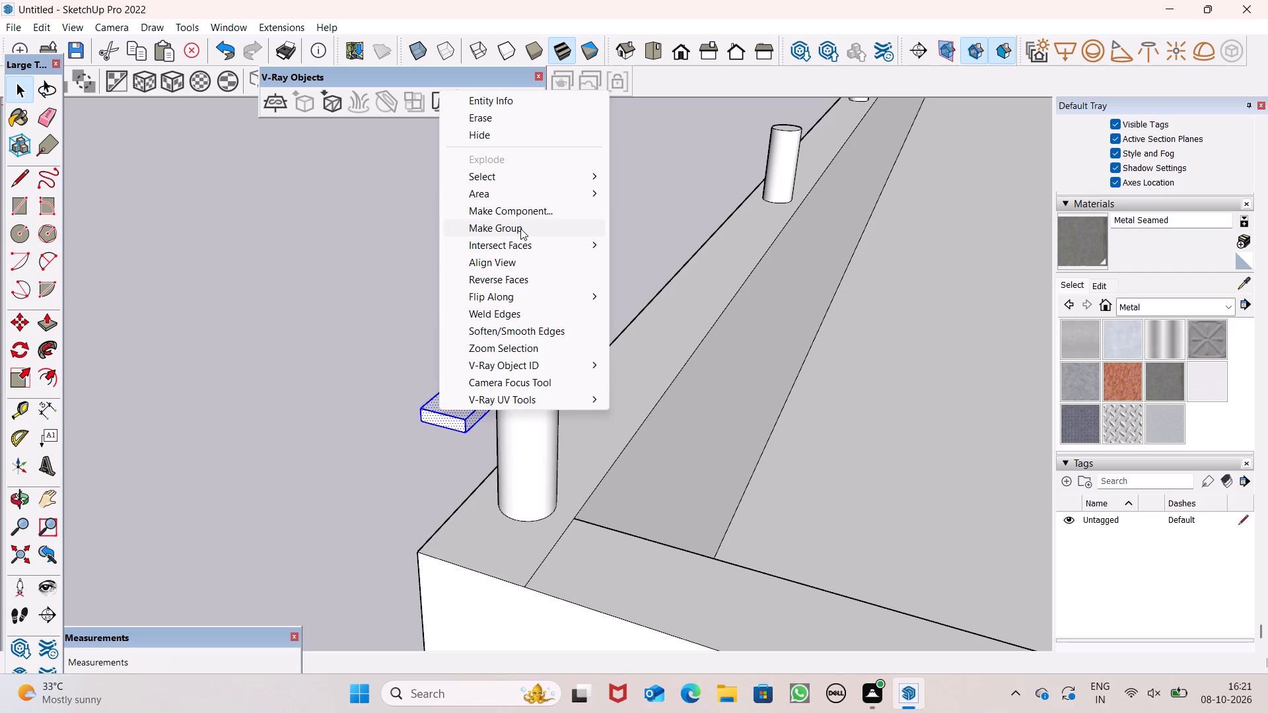
left_click(520, 228)
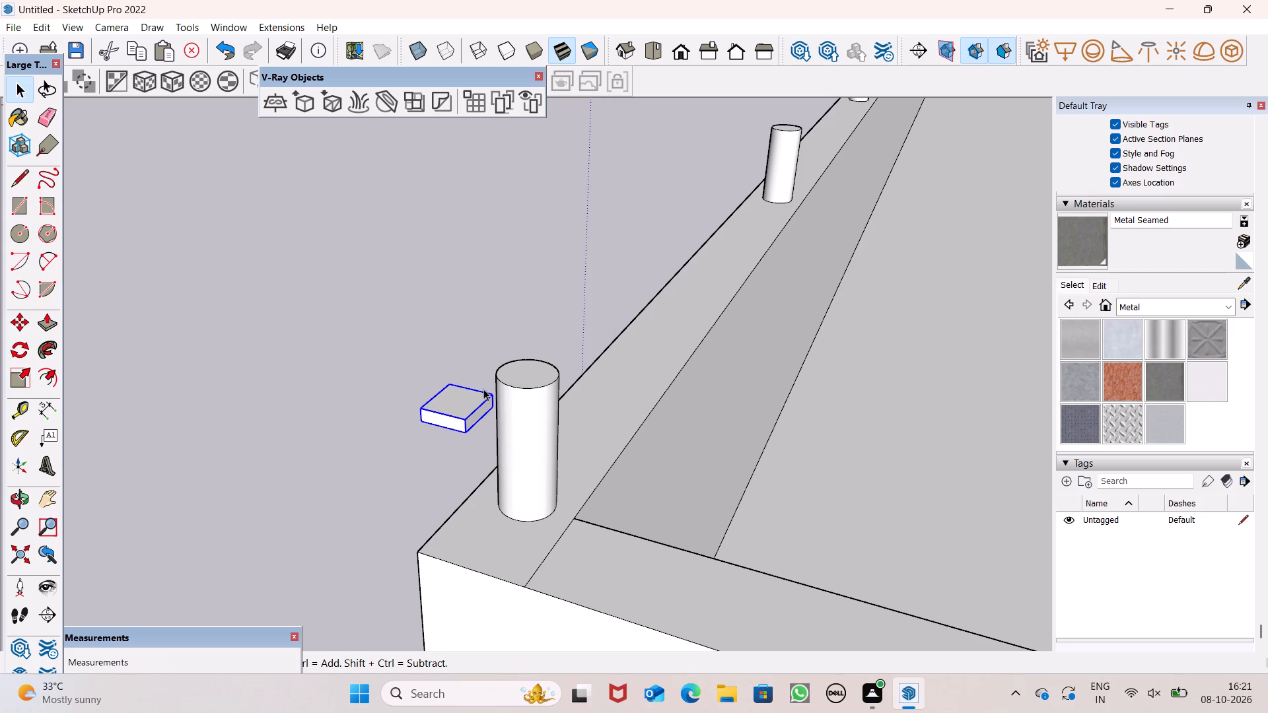
Move the slab group by its lower corner to sit above the top of the corner post.
key("m")
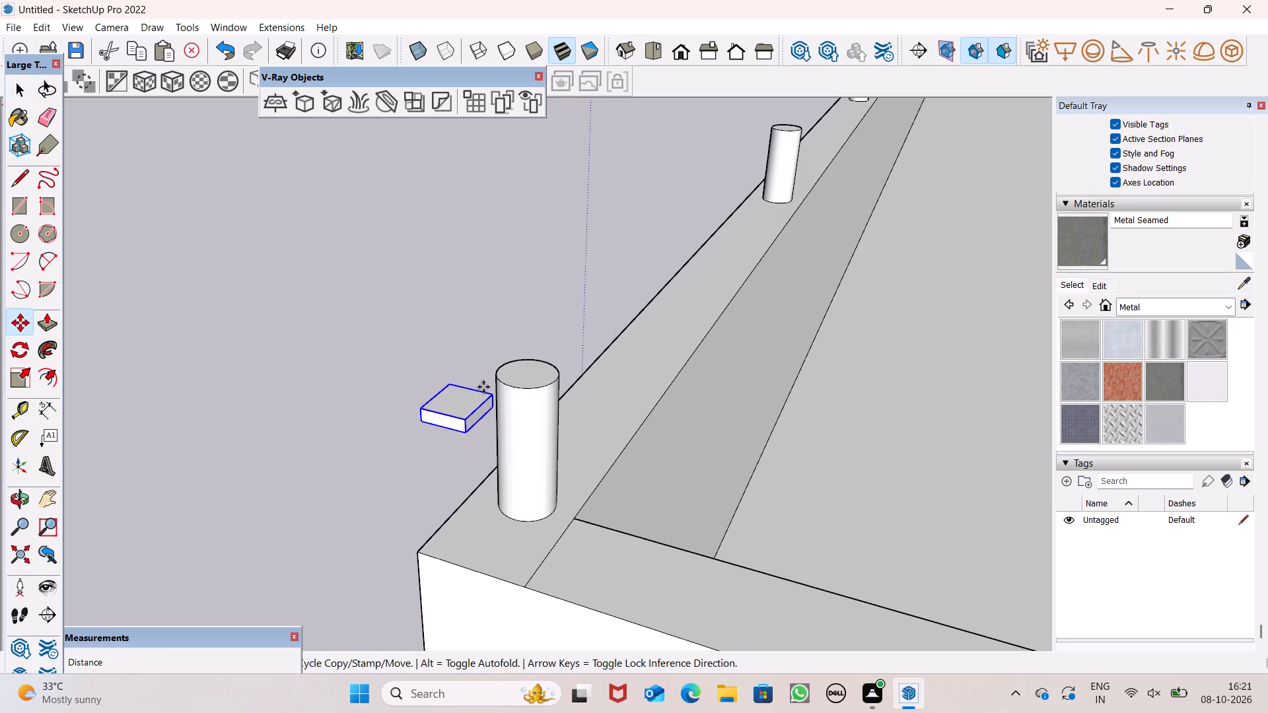
key("Return")
left_click_drag(466, 433, 547, 421)
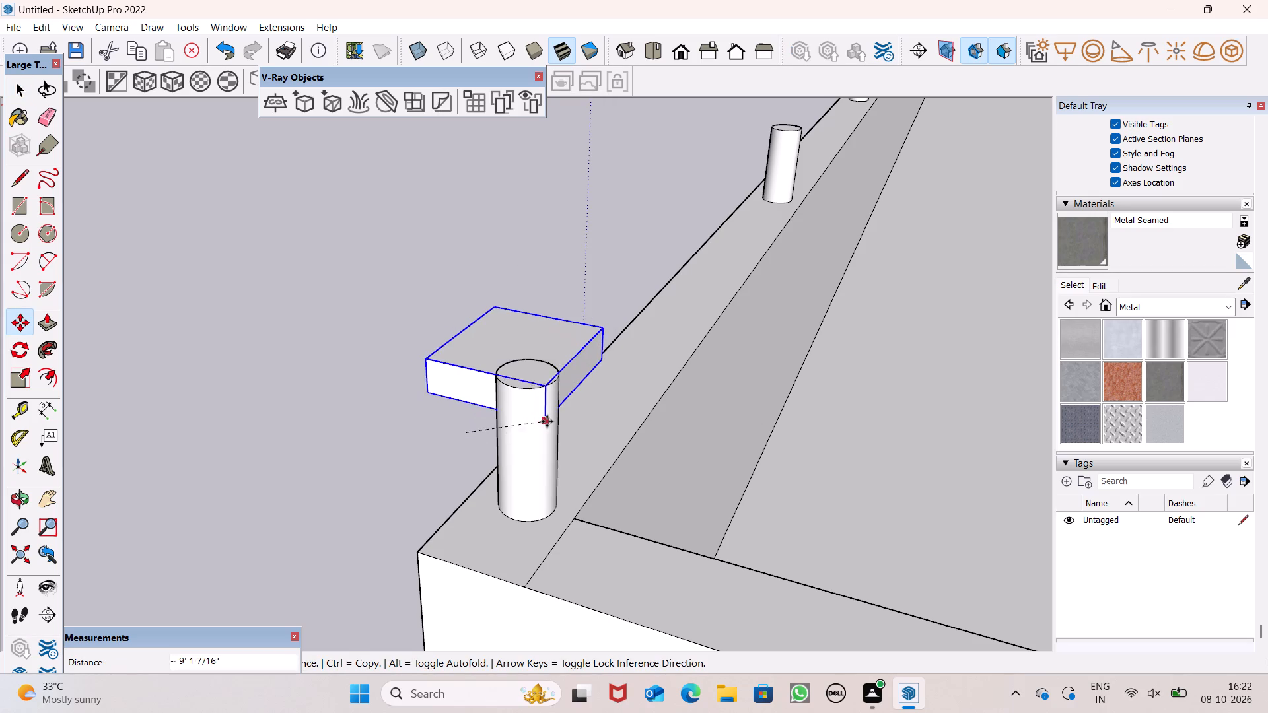
left_click_drag(547, 421, 553, 386)
left_click(553, 386)
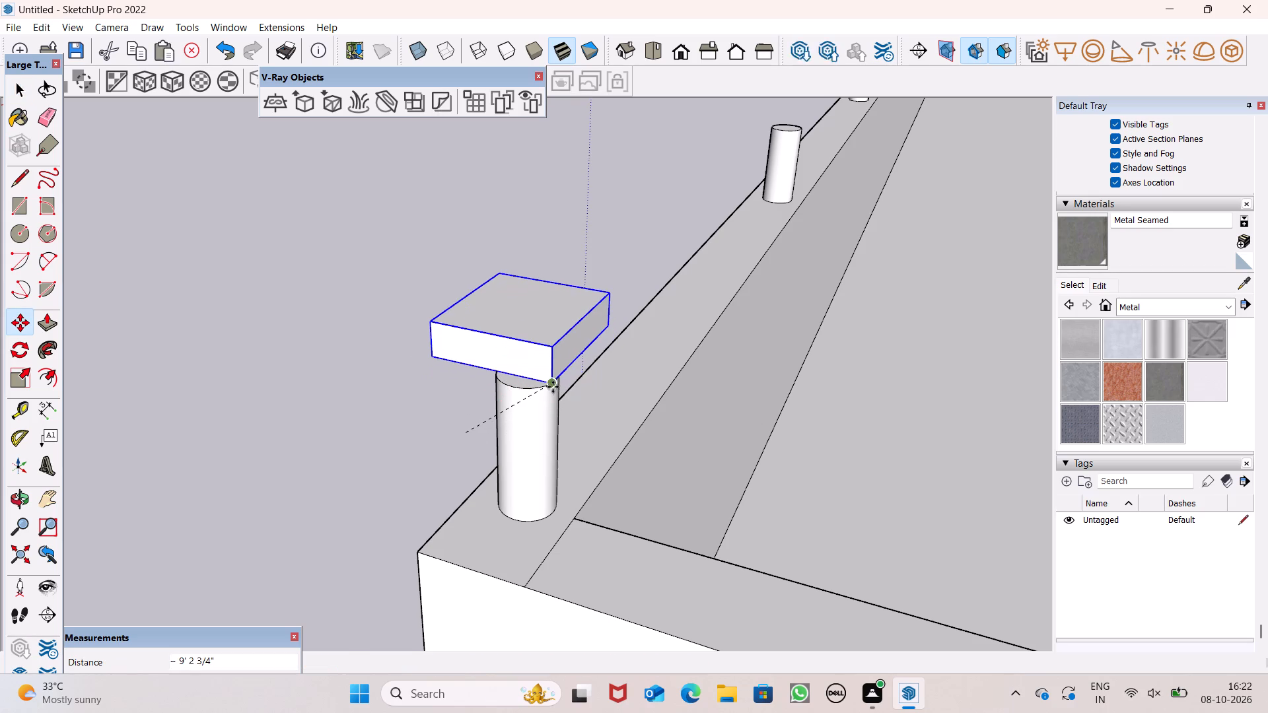
left_click(579, 398)
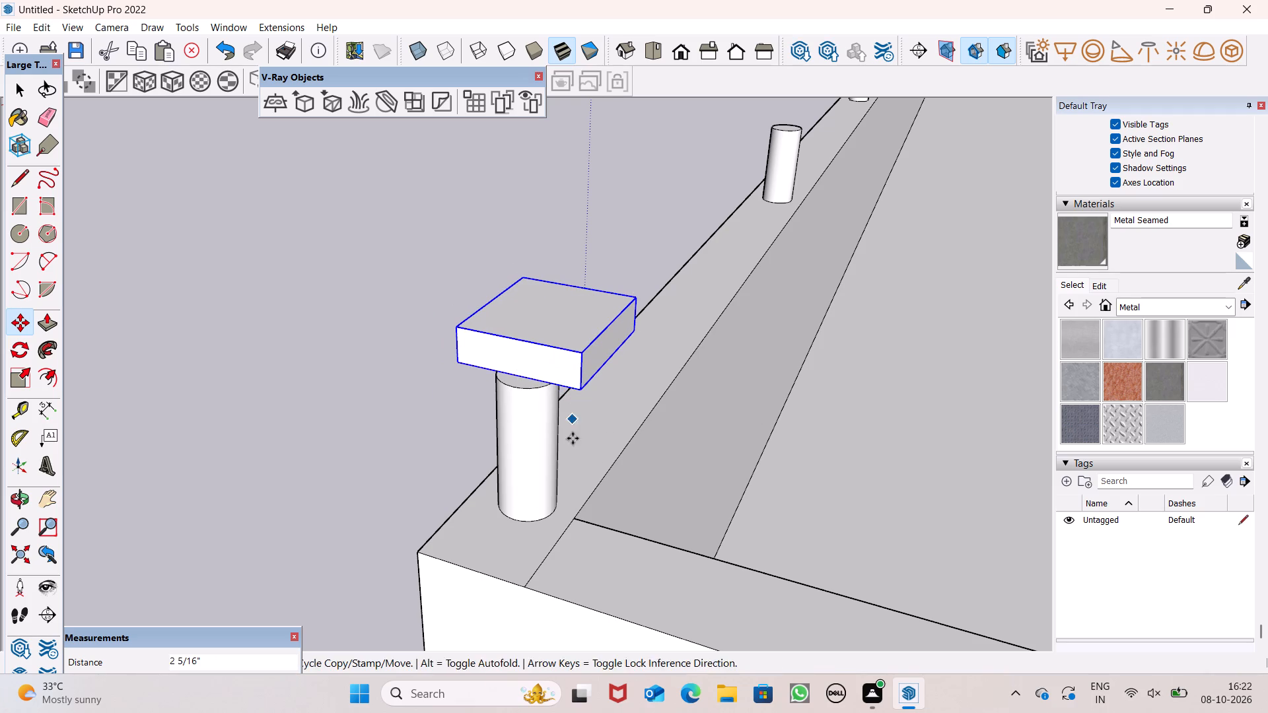
Shift the slab group about 9/16" further over the corner post's top.
middle_click_drag(571, 440, 574, 394)
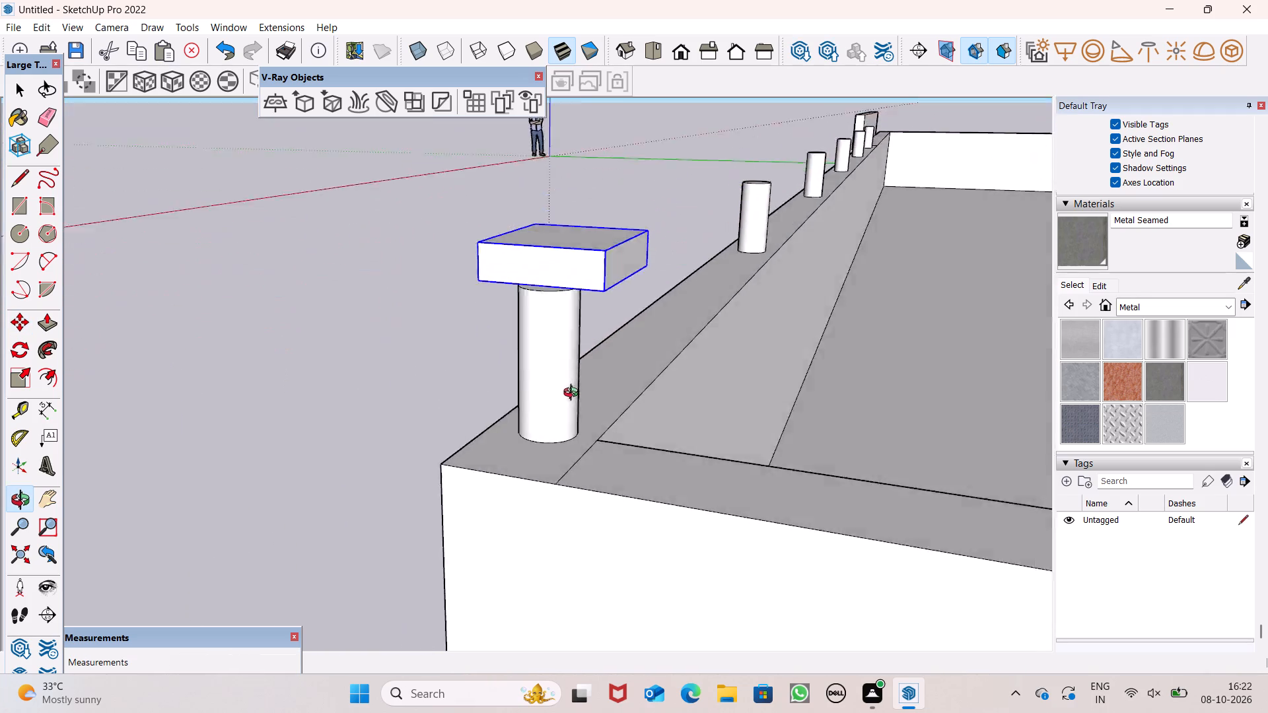
middle_click_drag(574, 394, 429, 485)
scroll(556, 369, "down", 1)
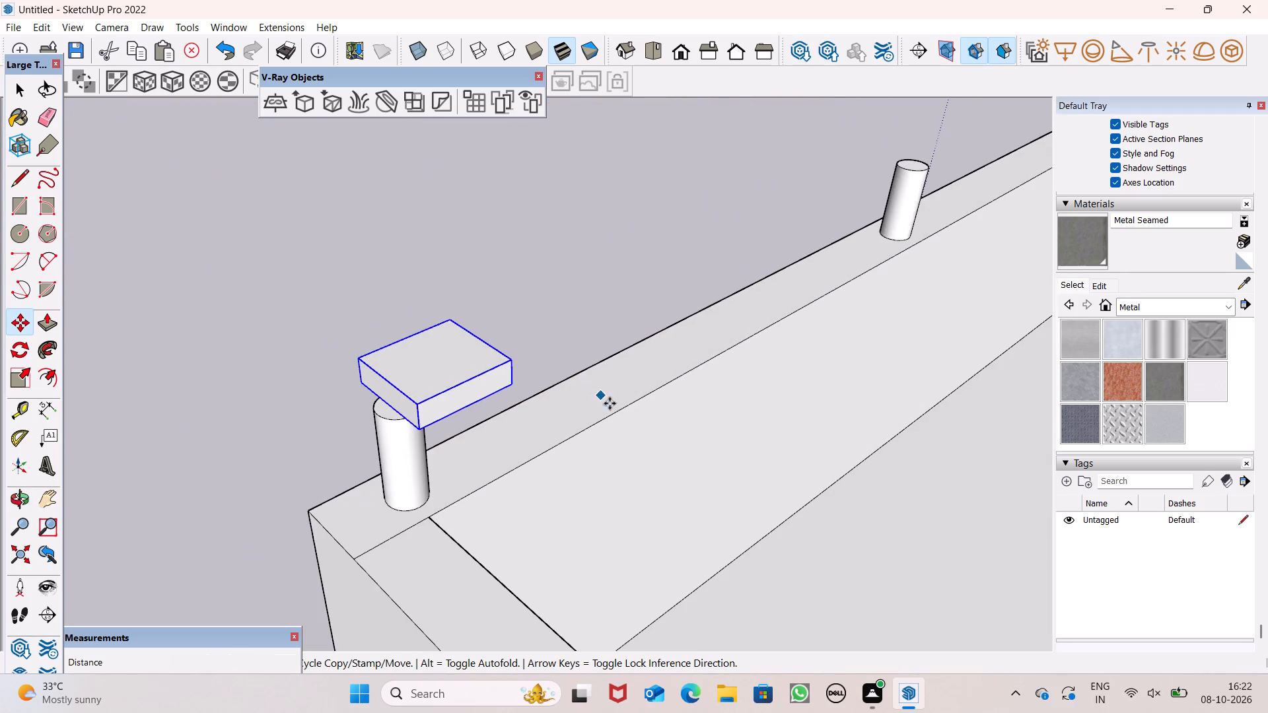
scroll(625, 373, "down", 3)
middle_click_drag(500, 525, 518, 481)
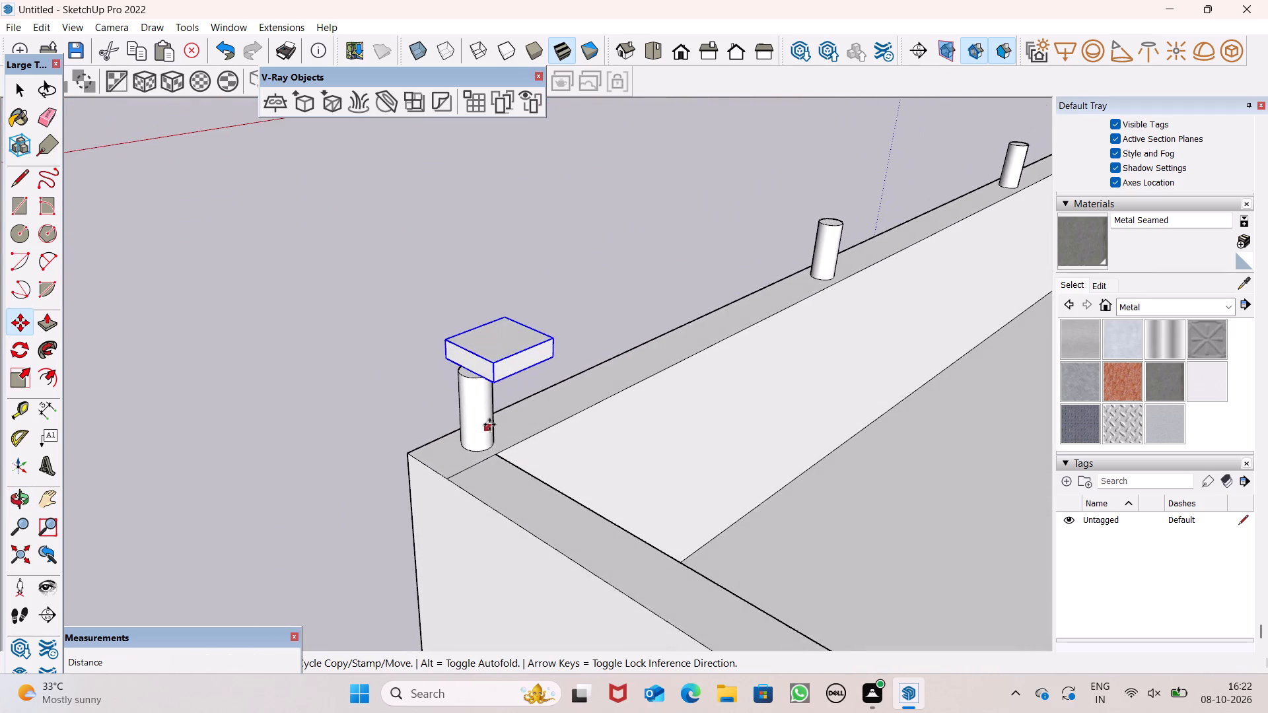
scroll(489, 424, "up", 8)
scroll(481, 323, "up", 6)
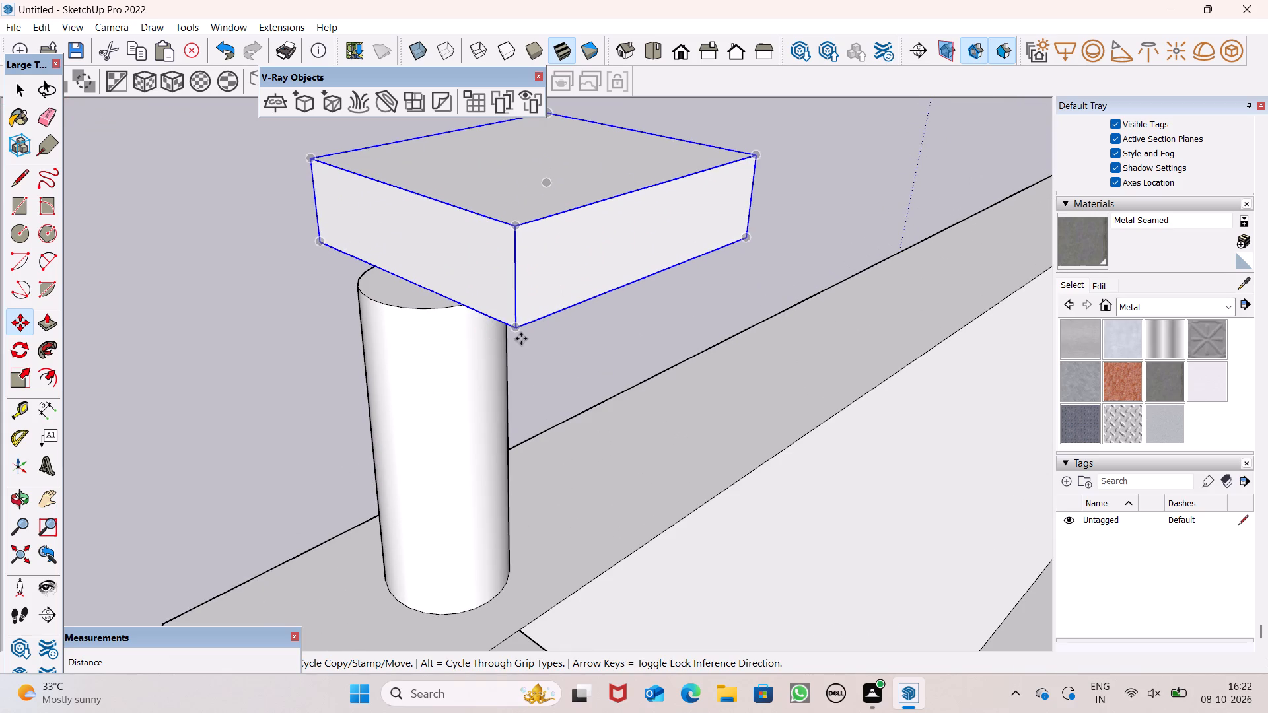
left_click_drag(520, 332, 526, 339)
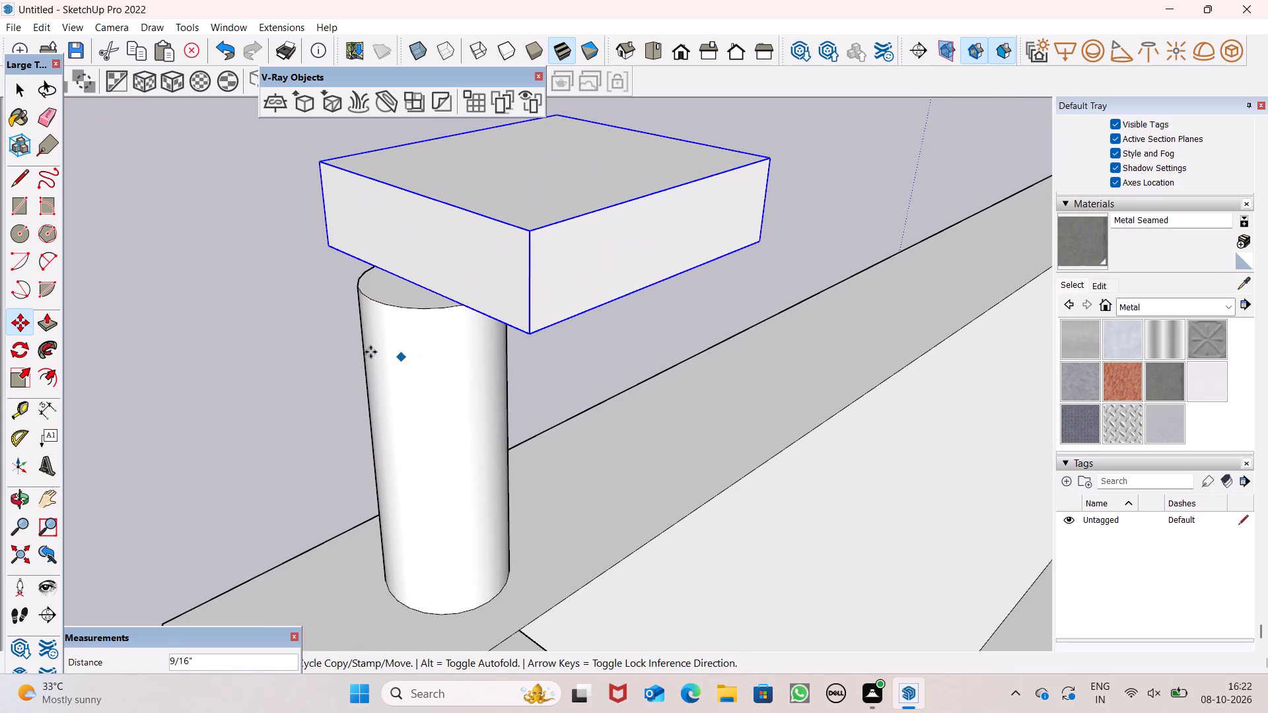
key("space")
key("space")
left_click(227, 331)
Explode the slab group above the corner post back into loose geometry.
scroll(413, 243, "down", 5)
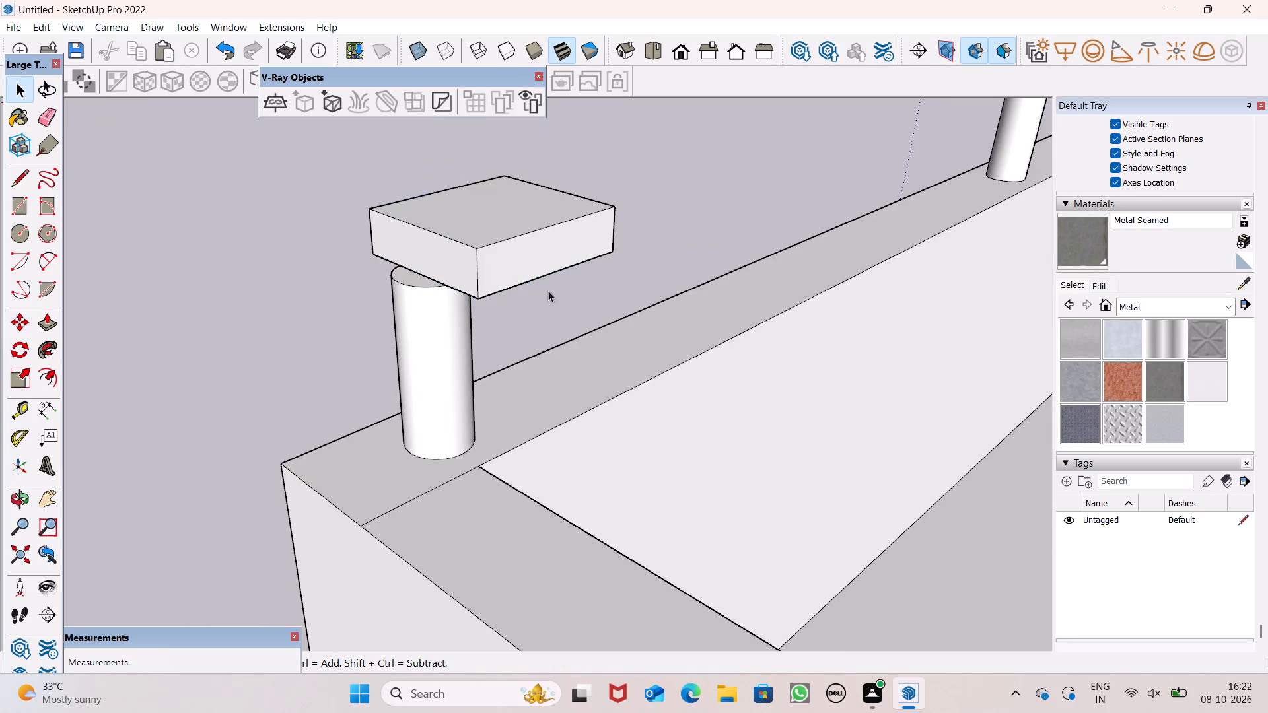
scroll(548, 290, "down", 6)
scroll(623, 274, "down", 1)
middle_click_drag(631, 316, 883, 376)
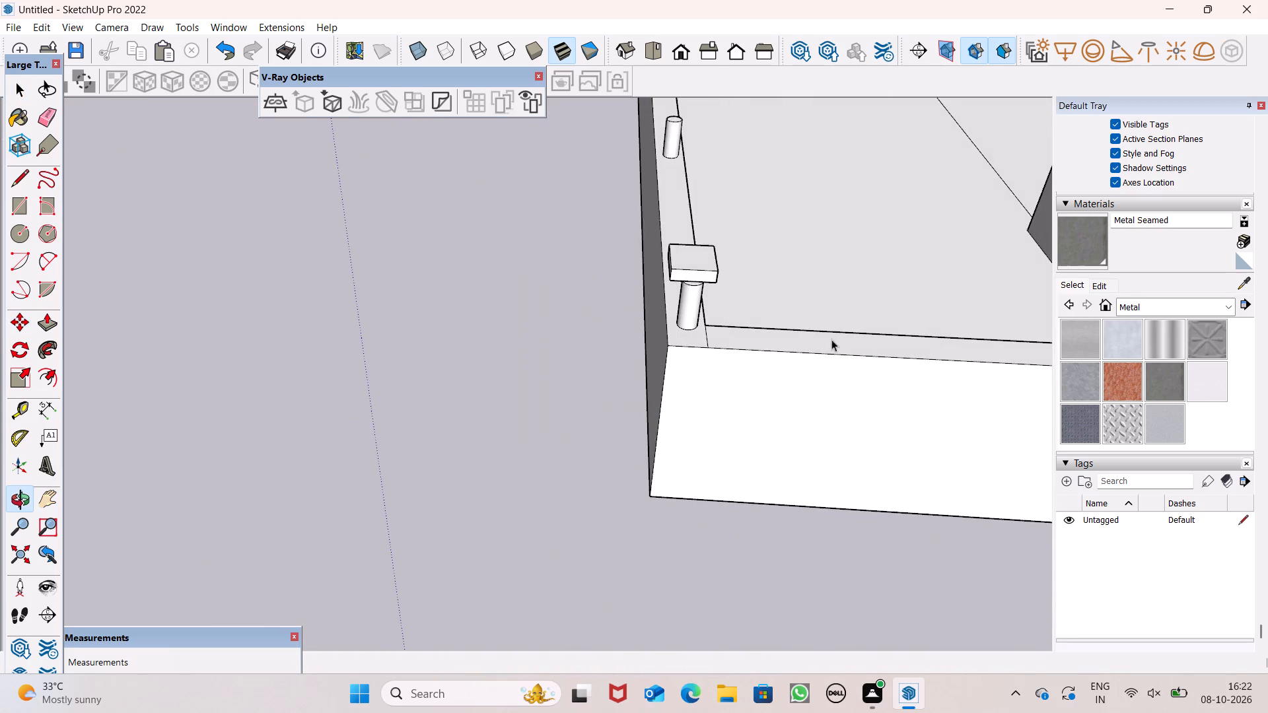
scroll(822, 331, "up", 5)
left_click(596, 240)
right_click(440, 248)
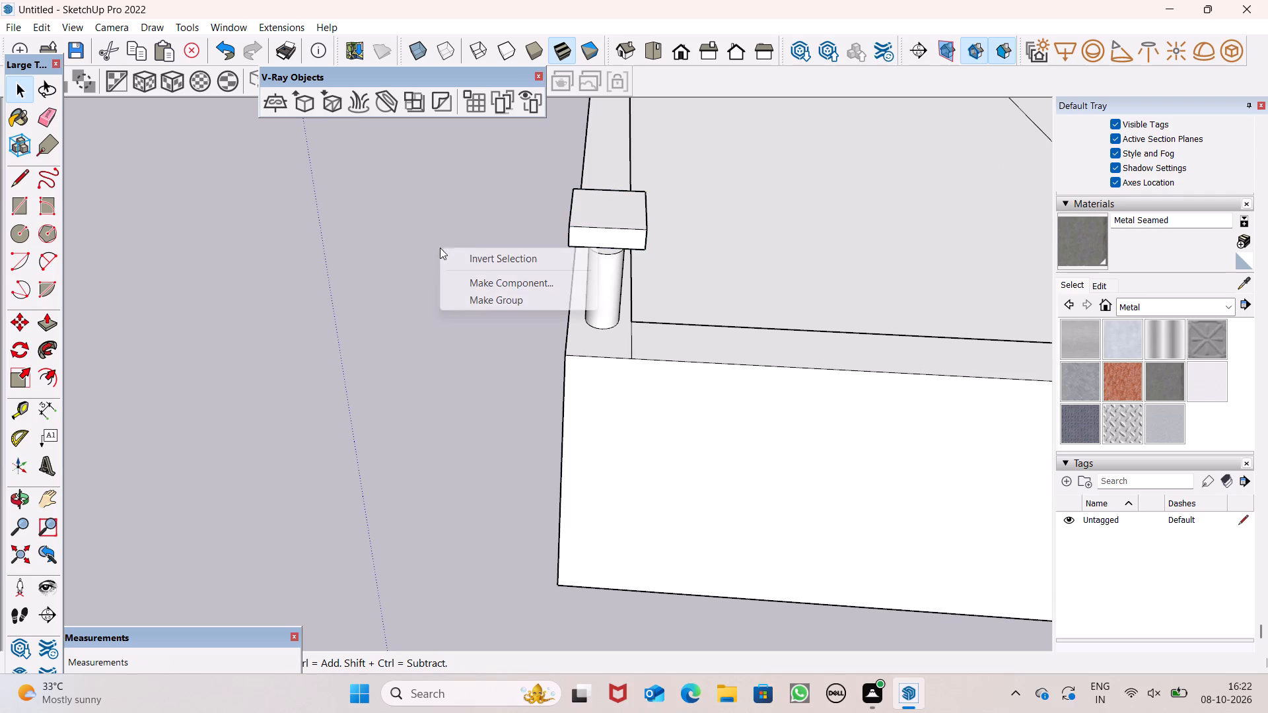
left_click(454, 346)
left_click(581, 232)
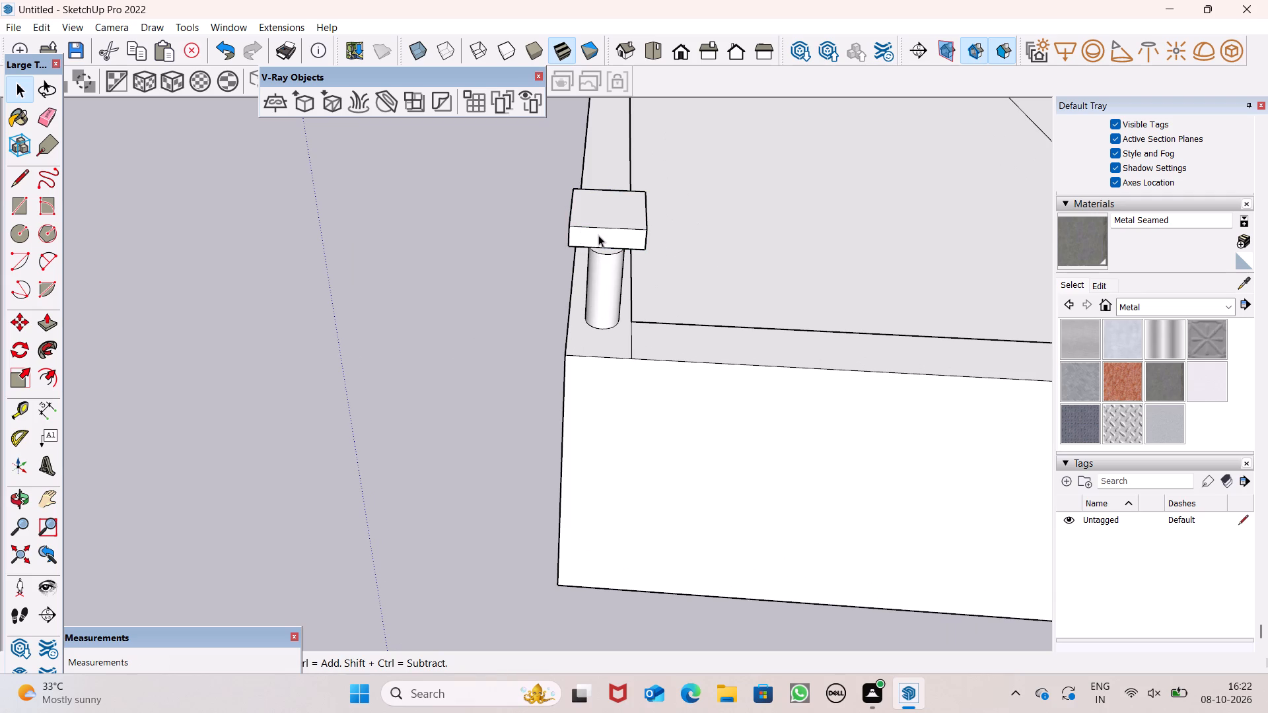
right_click(598, 235)
left_click(642, 334)
left_click(470, 322)
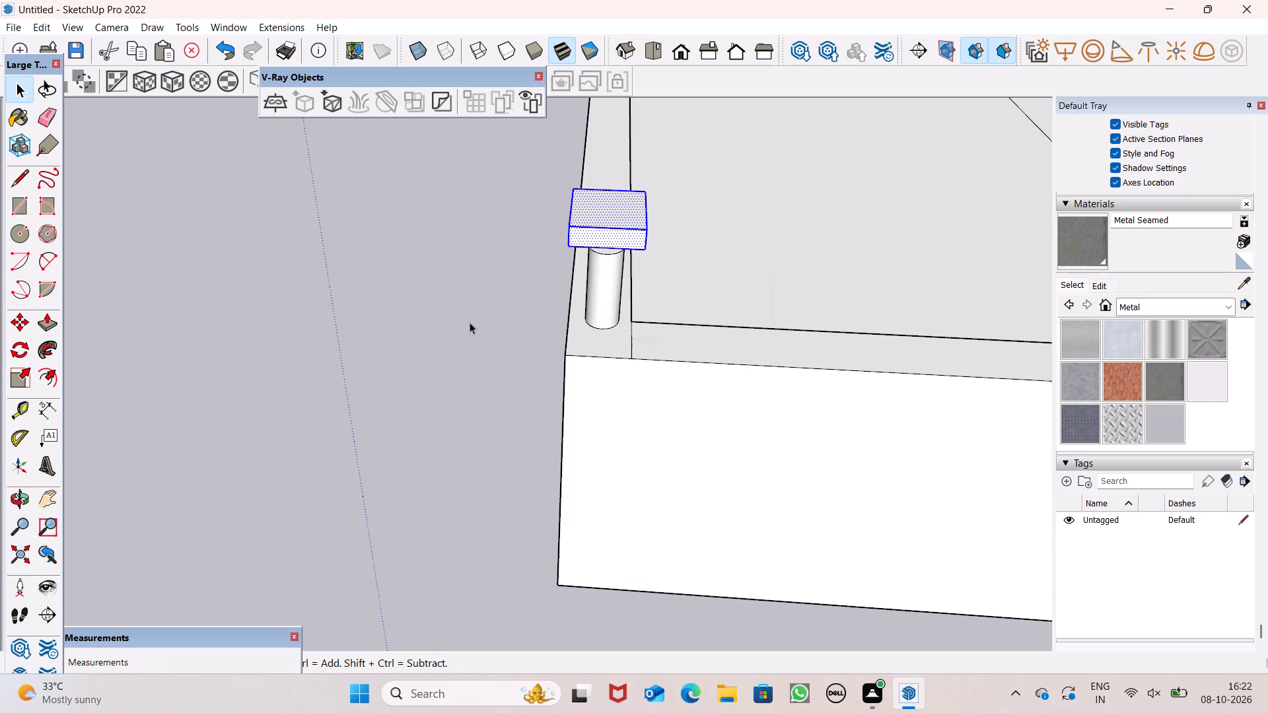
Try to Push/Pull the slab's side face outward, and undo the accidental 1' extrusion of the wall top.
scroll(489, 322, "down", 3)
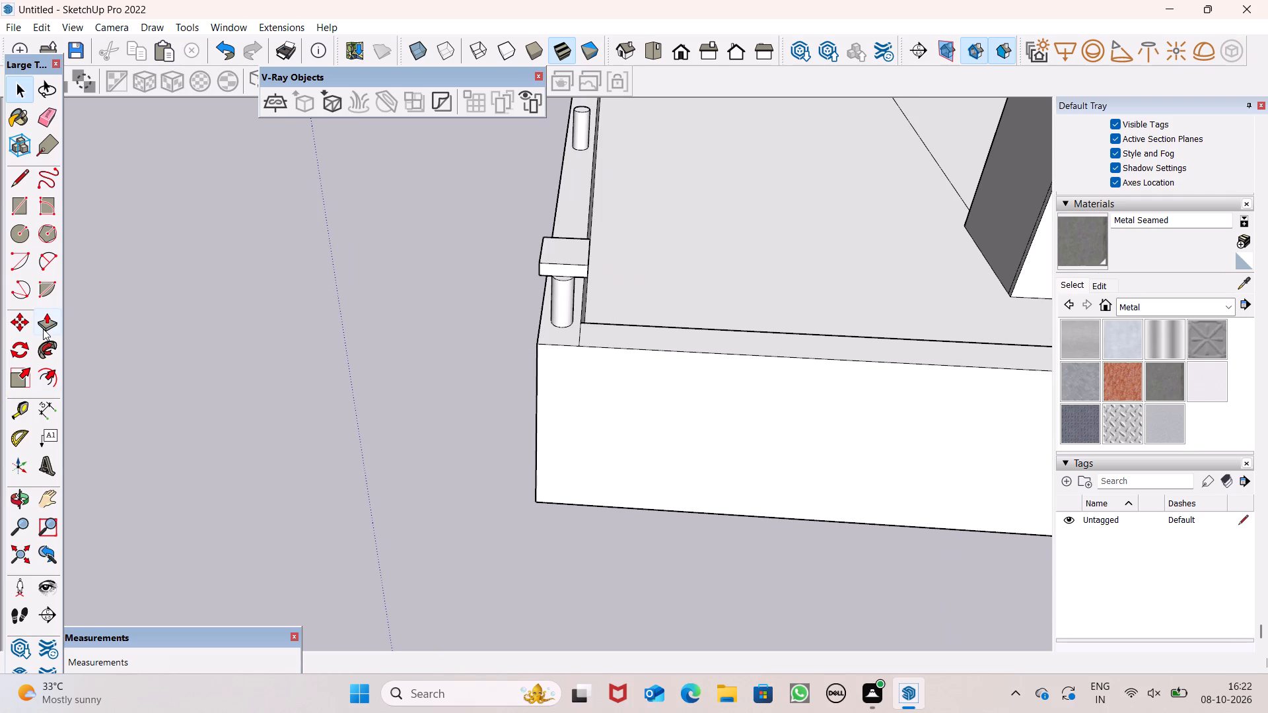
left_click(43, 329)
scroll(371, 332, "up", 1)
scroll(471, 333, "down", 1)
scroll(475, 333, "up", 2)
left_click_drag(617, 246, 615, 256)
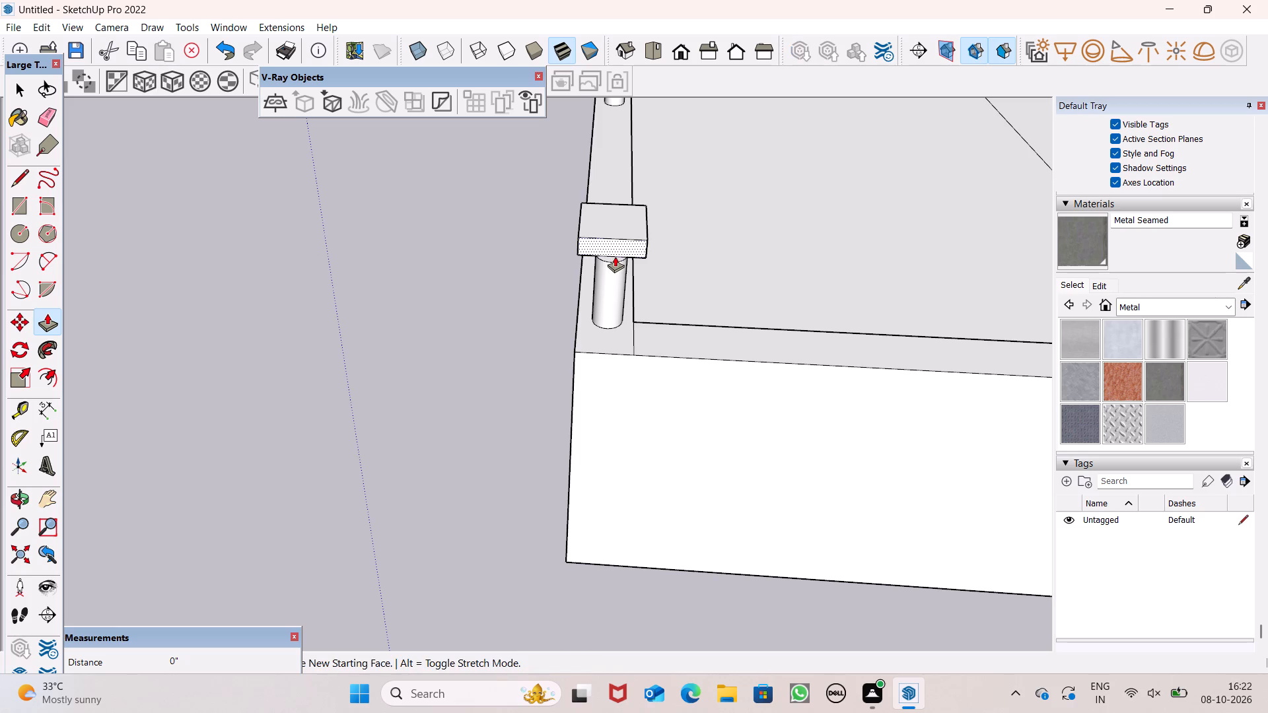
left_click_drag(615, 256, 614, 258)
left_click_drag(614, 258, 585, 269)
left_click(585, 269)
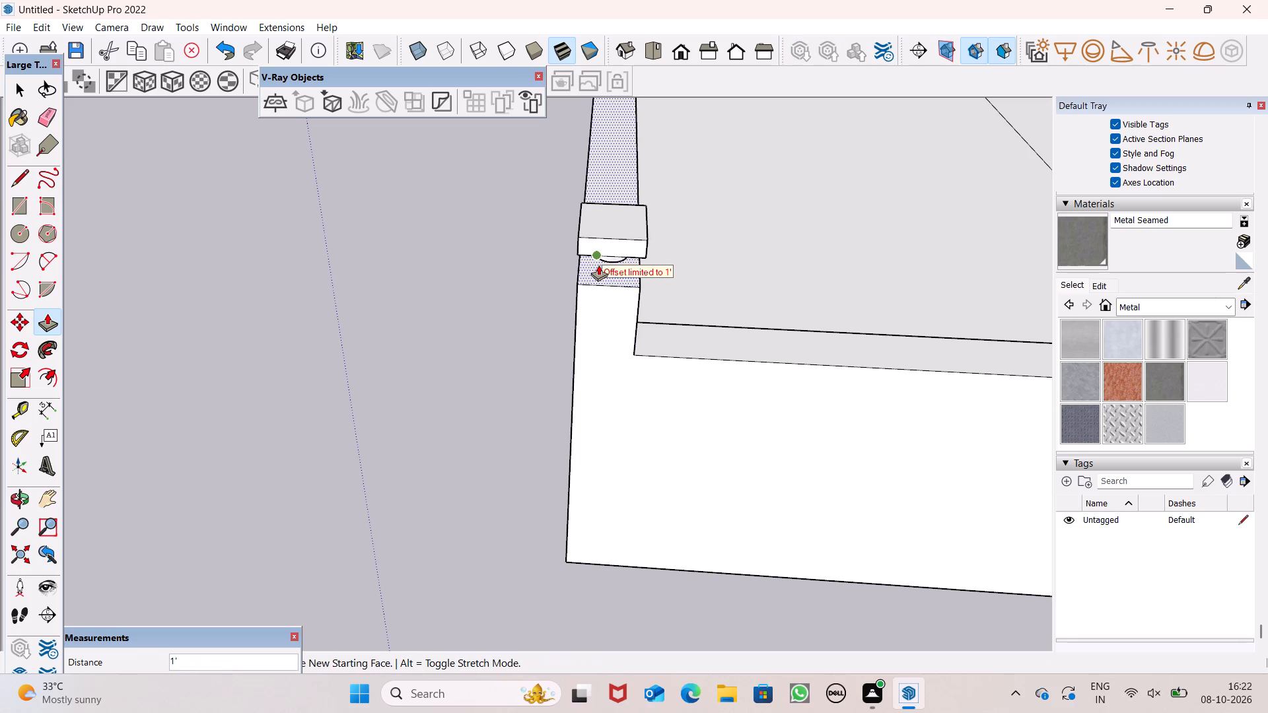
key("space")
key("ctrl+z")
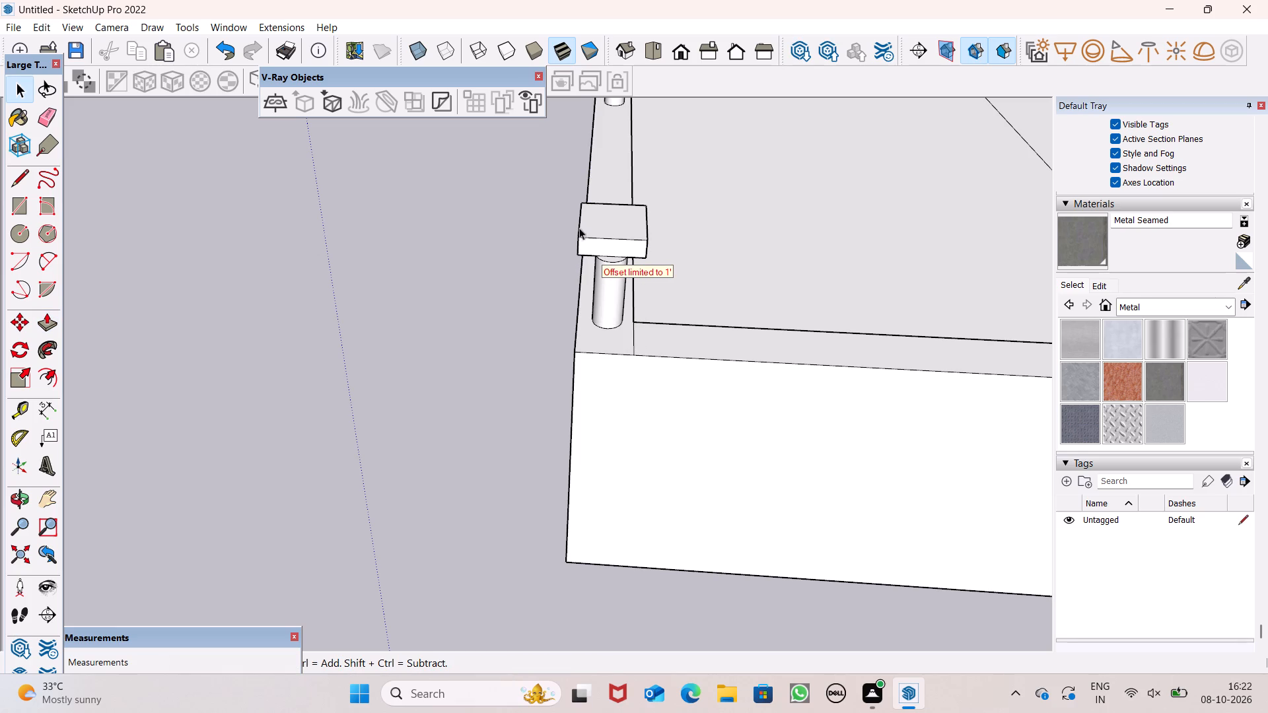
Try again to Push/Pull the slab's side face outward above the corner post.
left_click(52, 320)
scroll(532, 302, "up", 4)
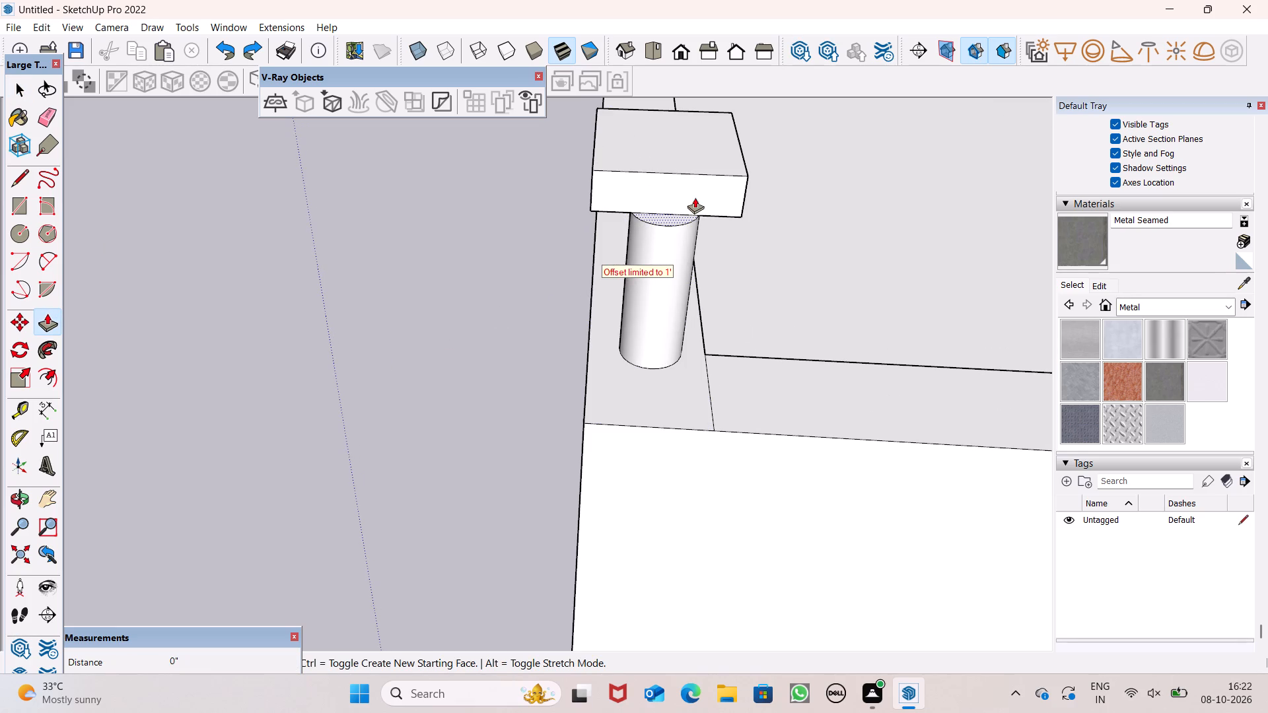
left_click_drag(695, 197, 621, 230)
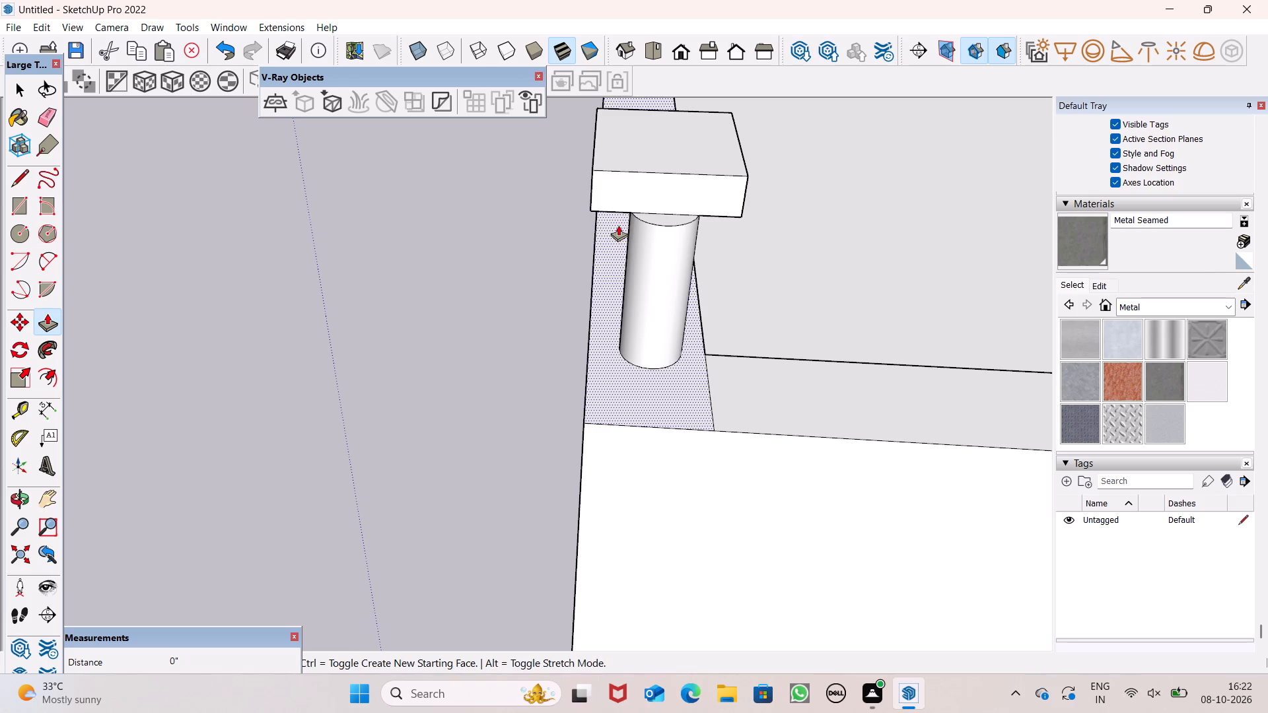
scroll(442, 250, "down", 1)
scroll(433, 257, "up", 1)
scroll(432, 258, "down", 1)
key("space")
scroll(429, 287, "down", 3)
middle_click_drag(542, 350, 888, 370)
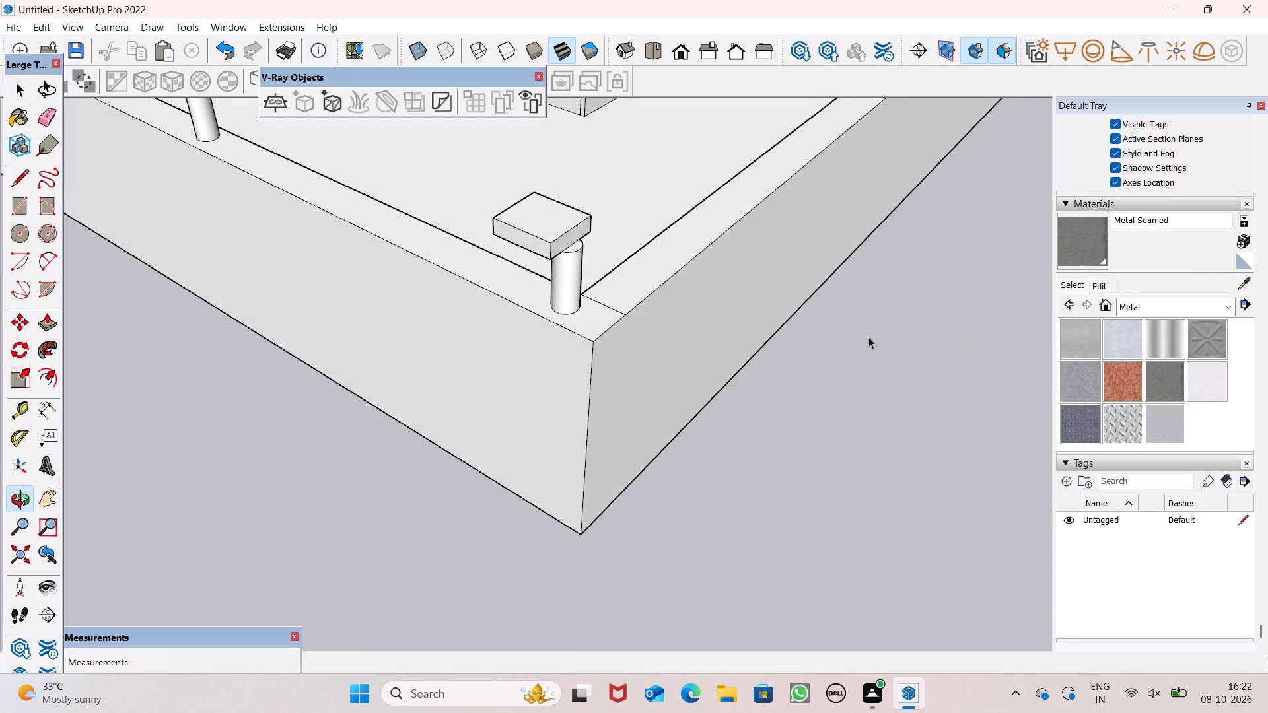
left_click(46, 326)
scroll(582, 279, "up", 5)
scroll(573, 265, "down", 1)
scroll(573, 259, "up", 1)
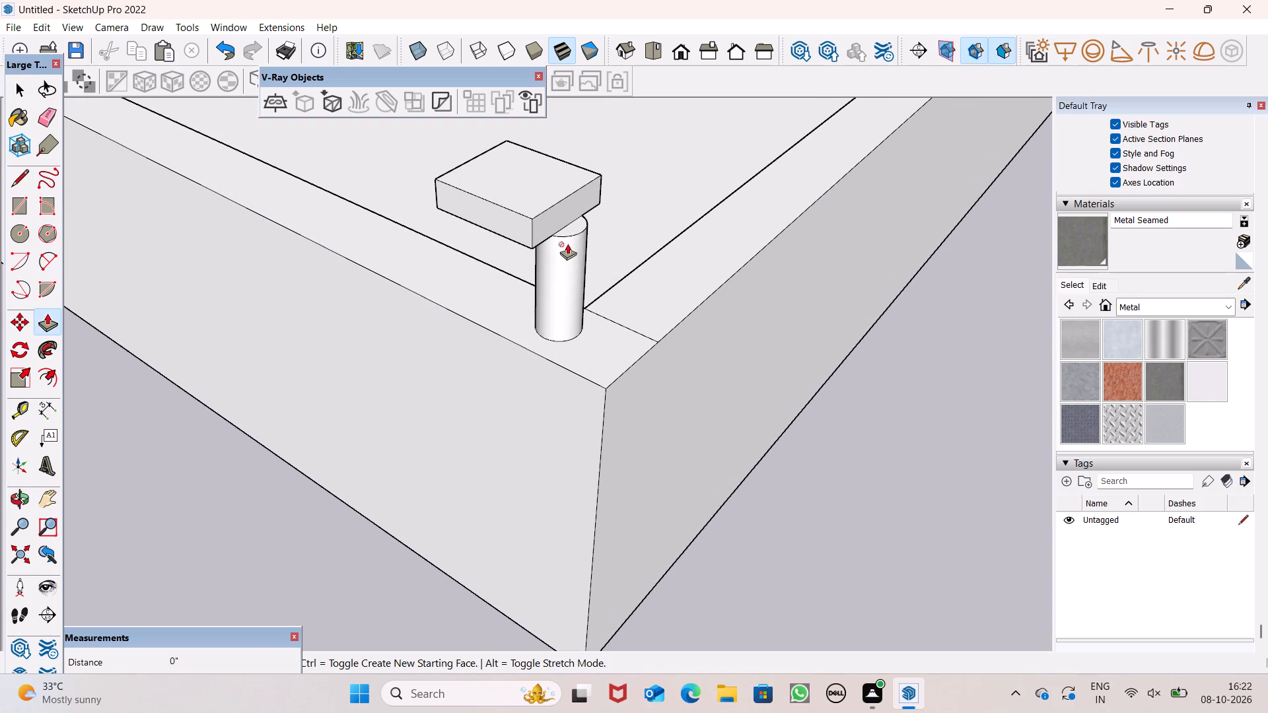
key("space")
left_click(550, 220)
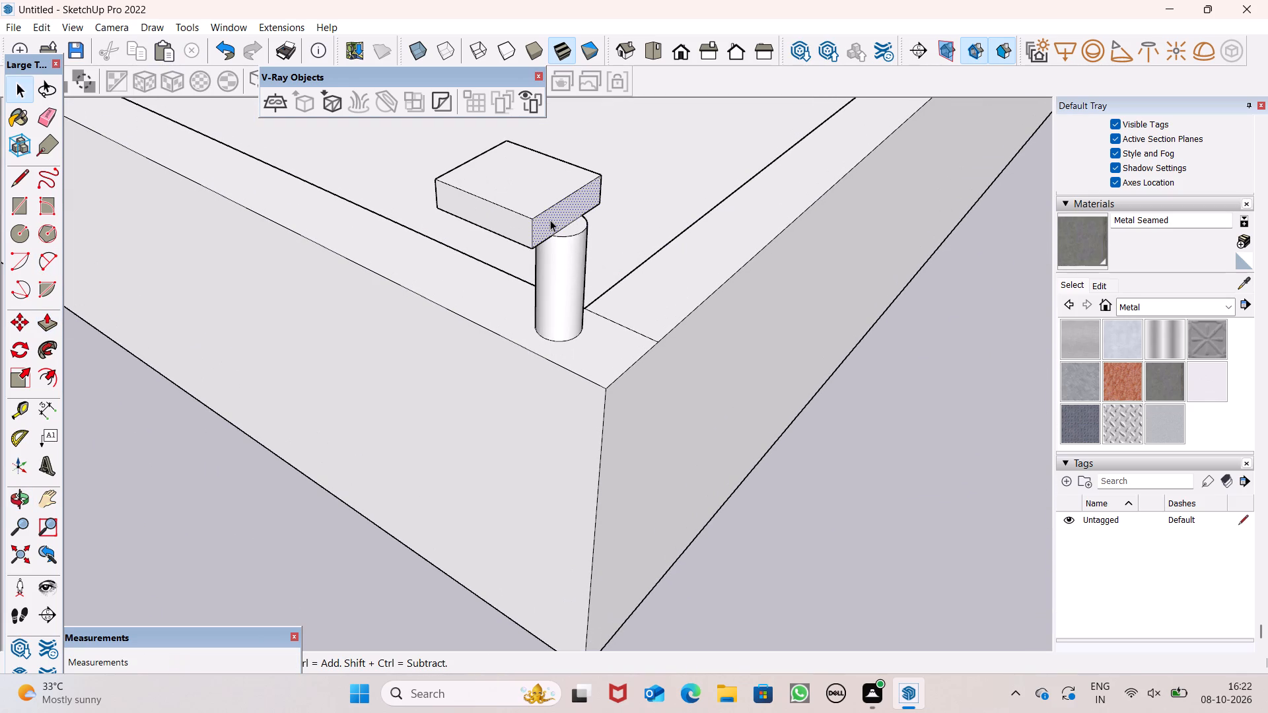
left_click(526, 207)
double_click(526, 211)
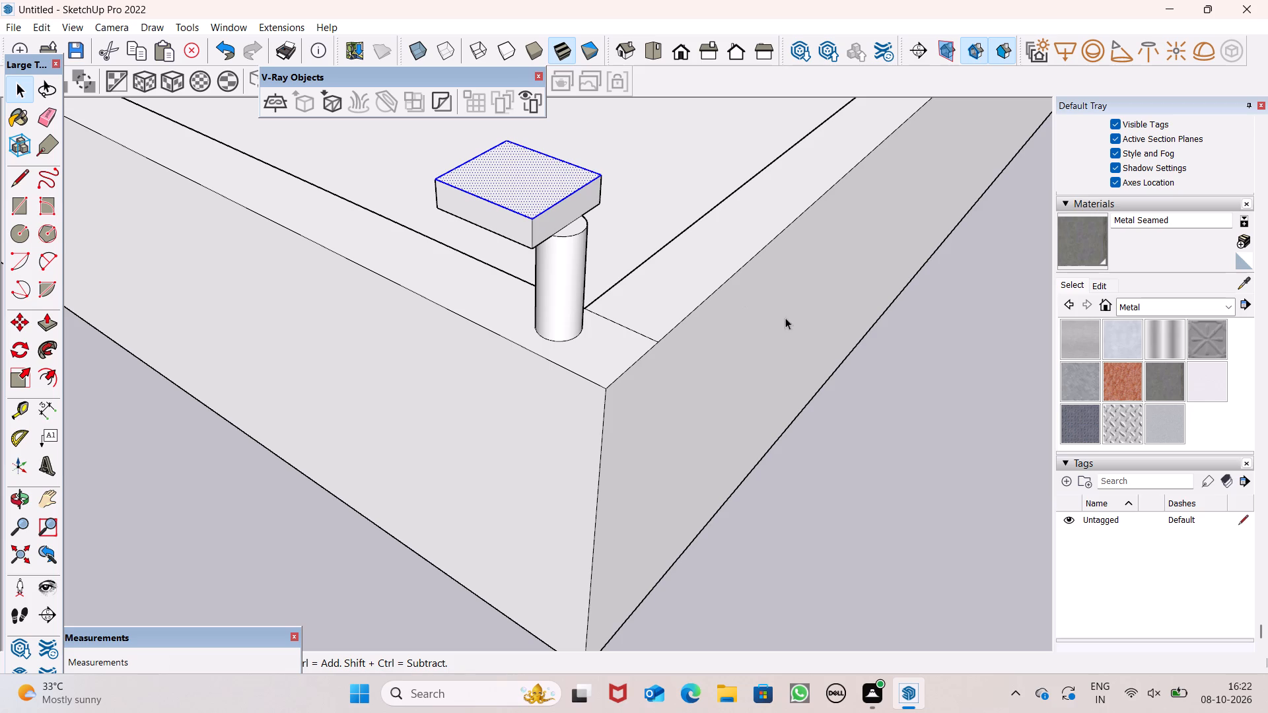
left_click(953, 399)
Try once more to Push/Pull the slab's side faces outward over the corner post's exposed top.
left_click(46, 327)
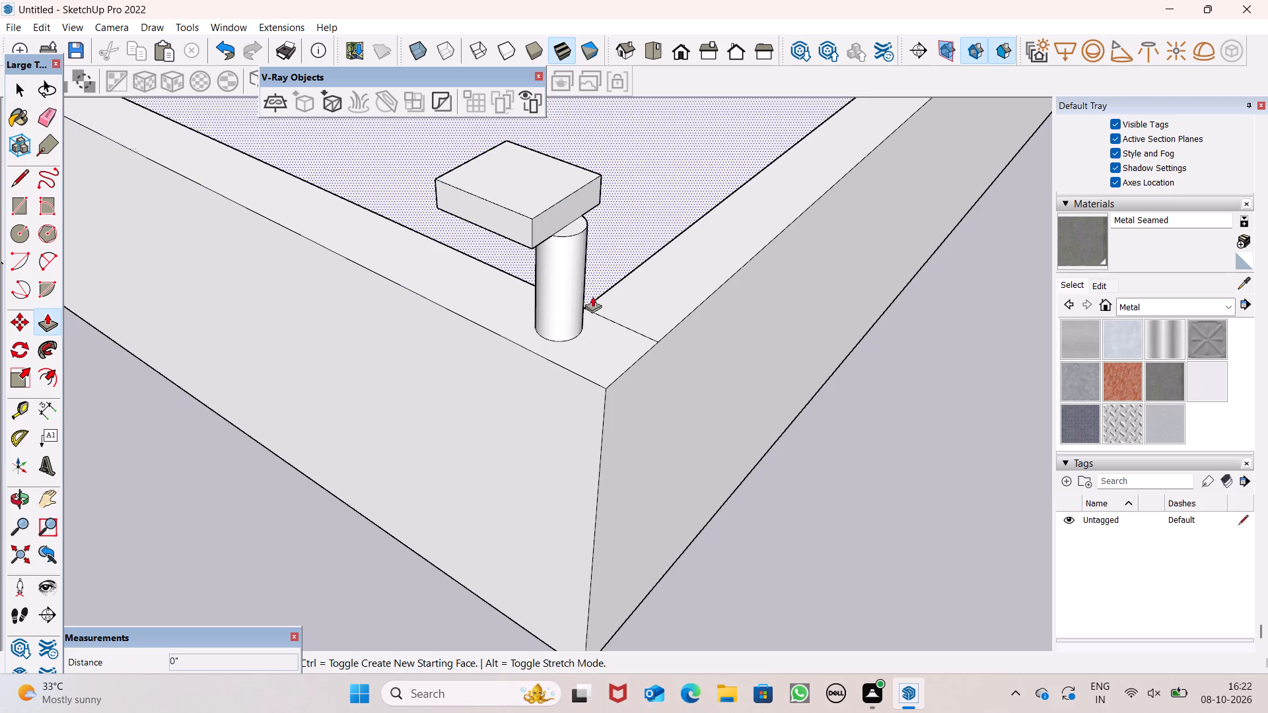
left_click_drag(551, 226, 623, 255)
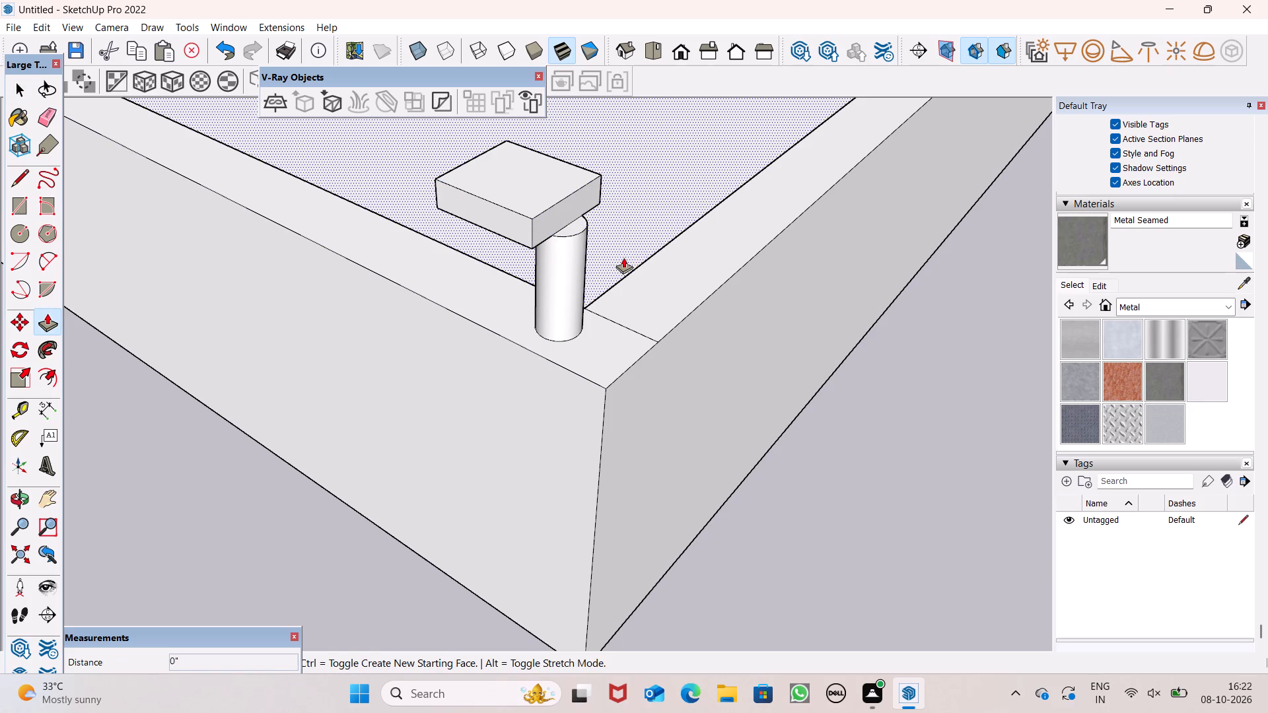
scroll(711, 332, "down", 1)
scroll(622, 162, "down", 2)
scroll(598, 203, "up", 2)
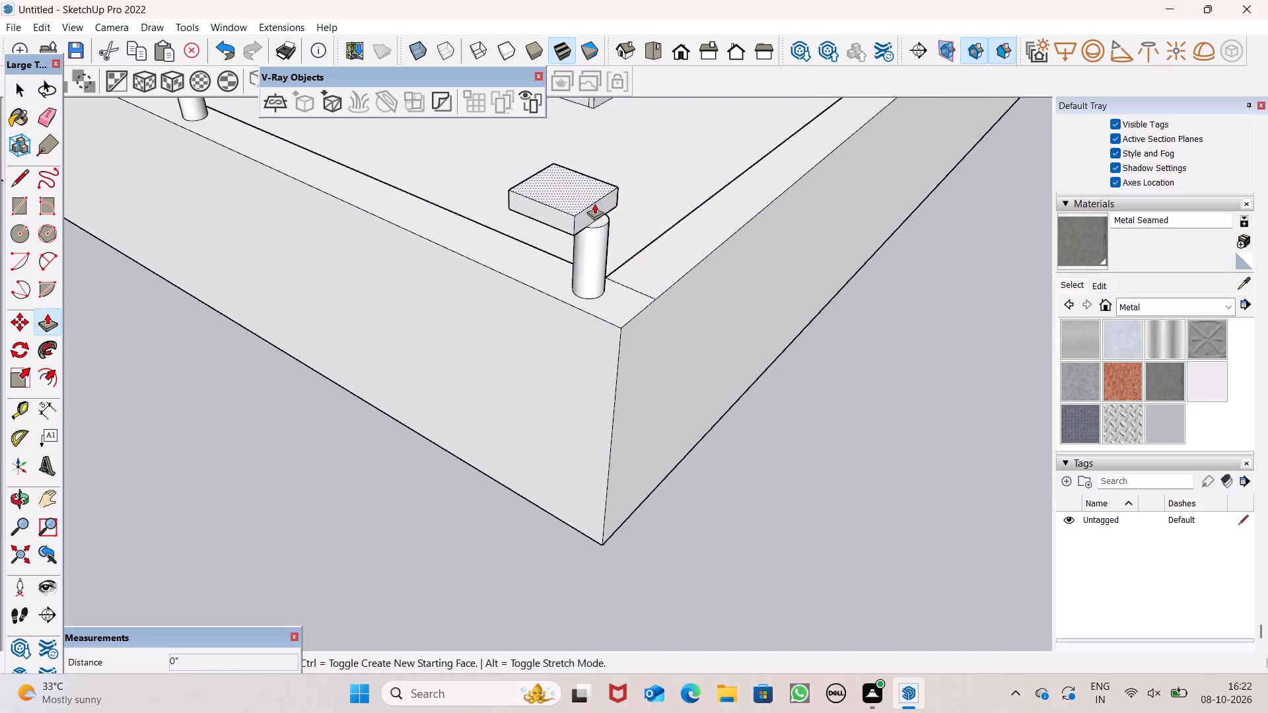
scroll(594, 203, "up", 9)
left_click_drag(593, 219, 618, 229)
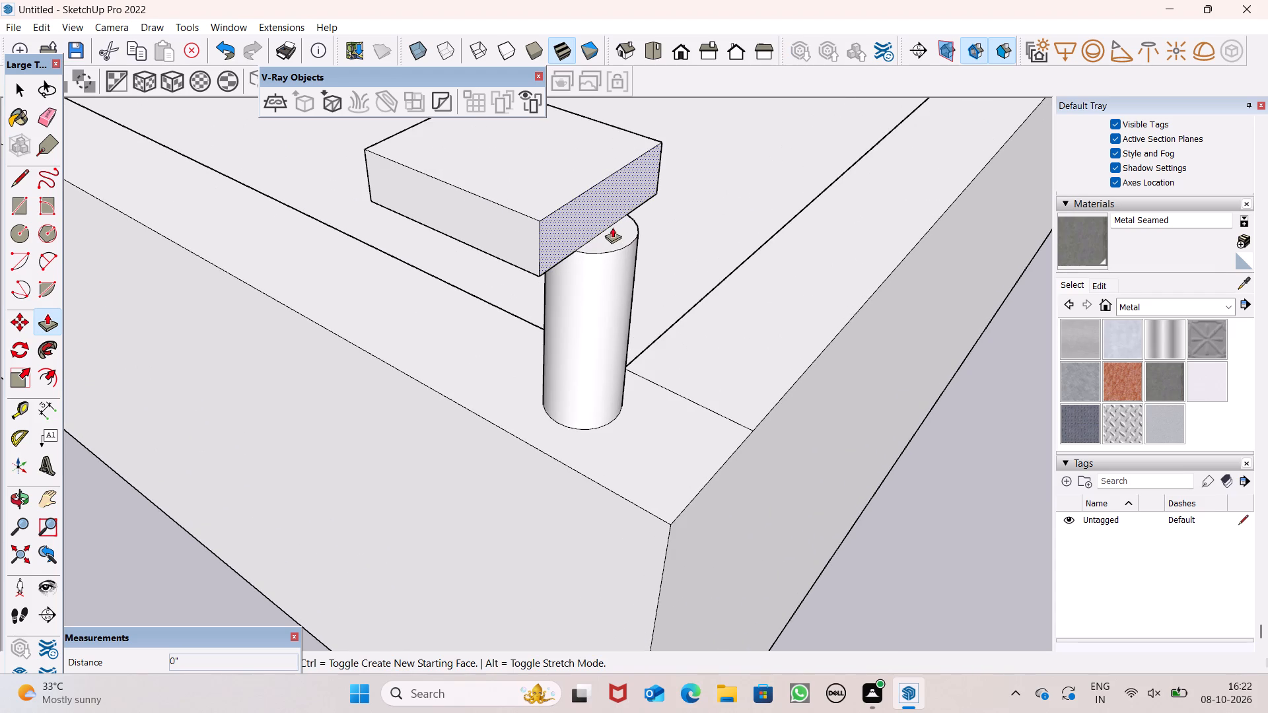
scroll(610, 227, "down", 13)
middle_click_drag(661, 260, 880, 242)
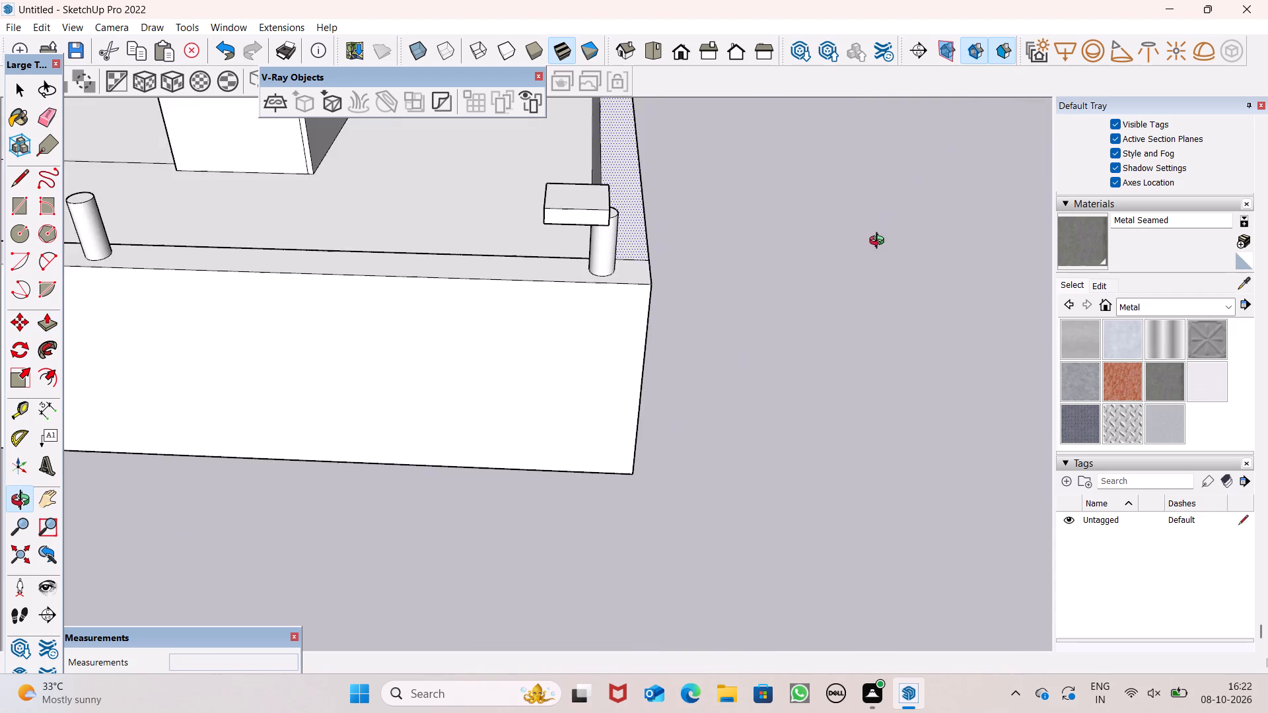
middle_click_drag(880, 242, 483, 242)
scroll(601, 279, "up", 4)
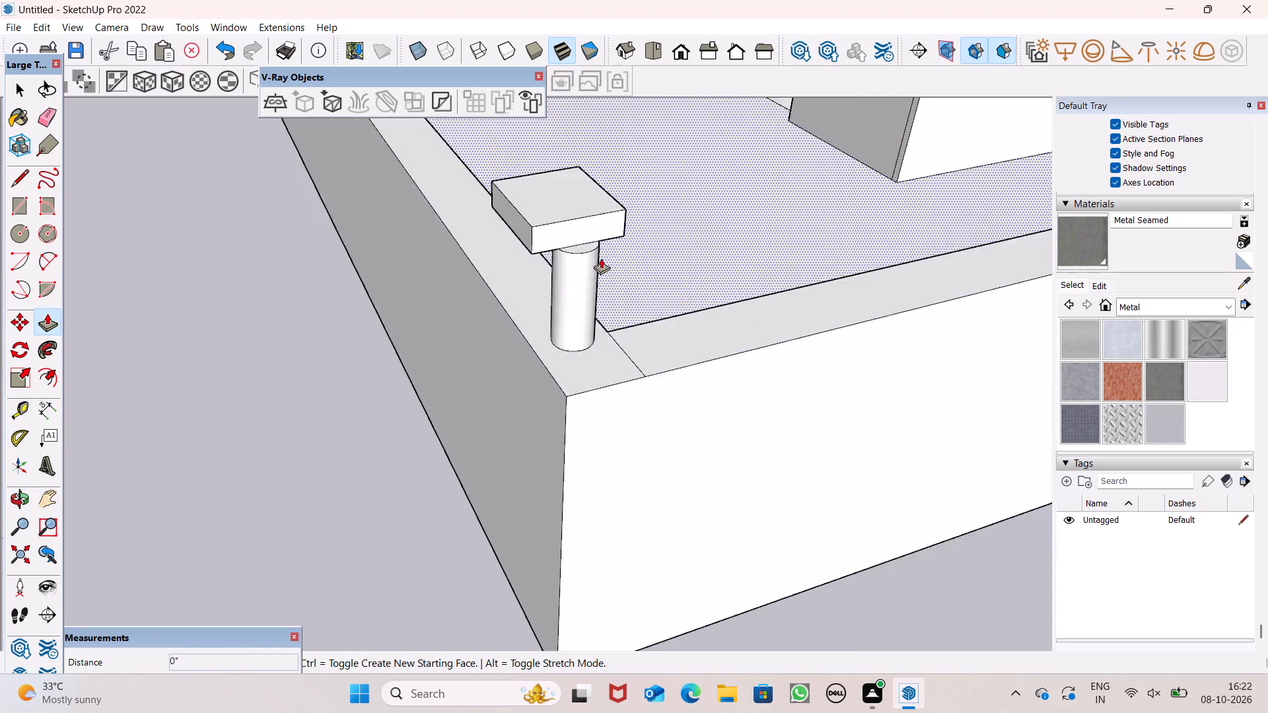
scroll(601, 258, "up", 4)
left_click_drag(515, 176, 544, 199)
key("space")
Push/Pull the slab's end face along the front wall, about 6' 7" and another 2' 1", past the second post.
scroll(538, 191, "down", 4)
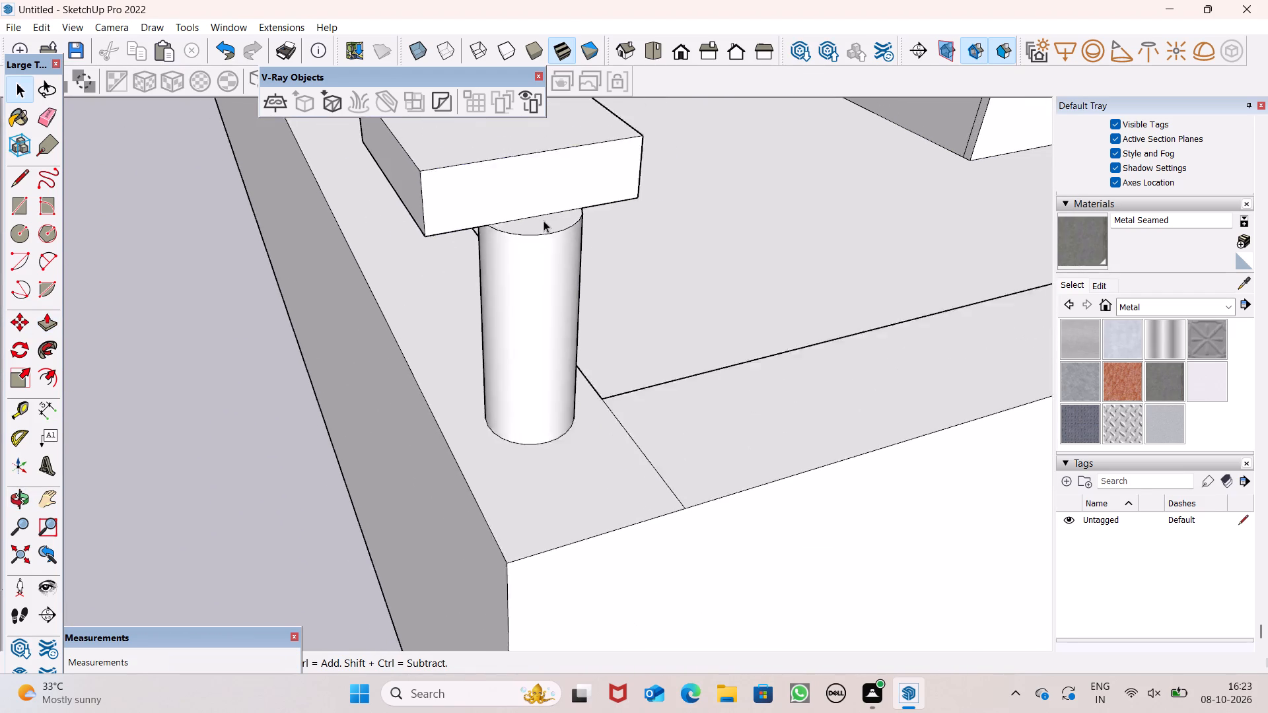
scroll(544, 221, "down", 6)
scroll(610, 271, "down", 11)
middle_click_drag(602, 303, 1005, 359)
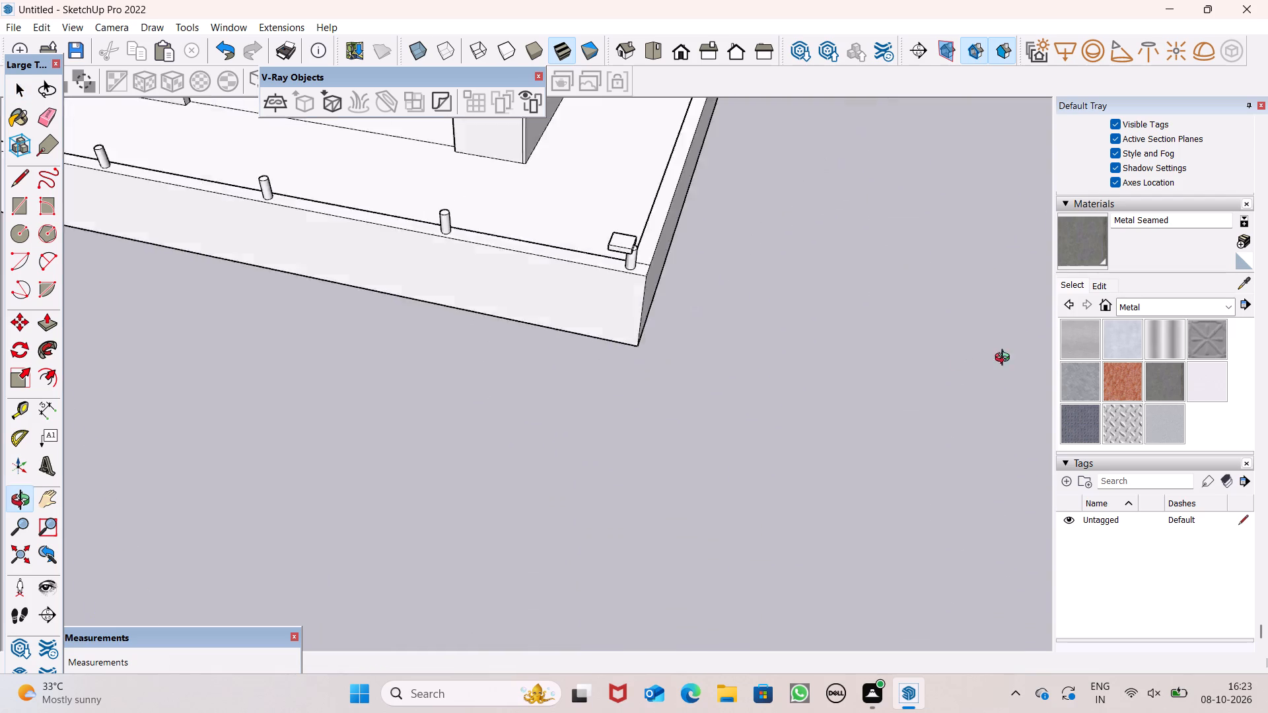
middle_click_drag(1005, 359, 1138, 341)
scroll(741, 236, "down", 4)
double_click(45, 327)
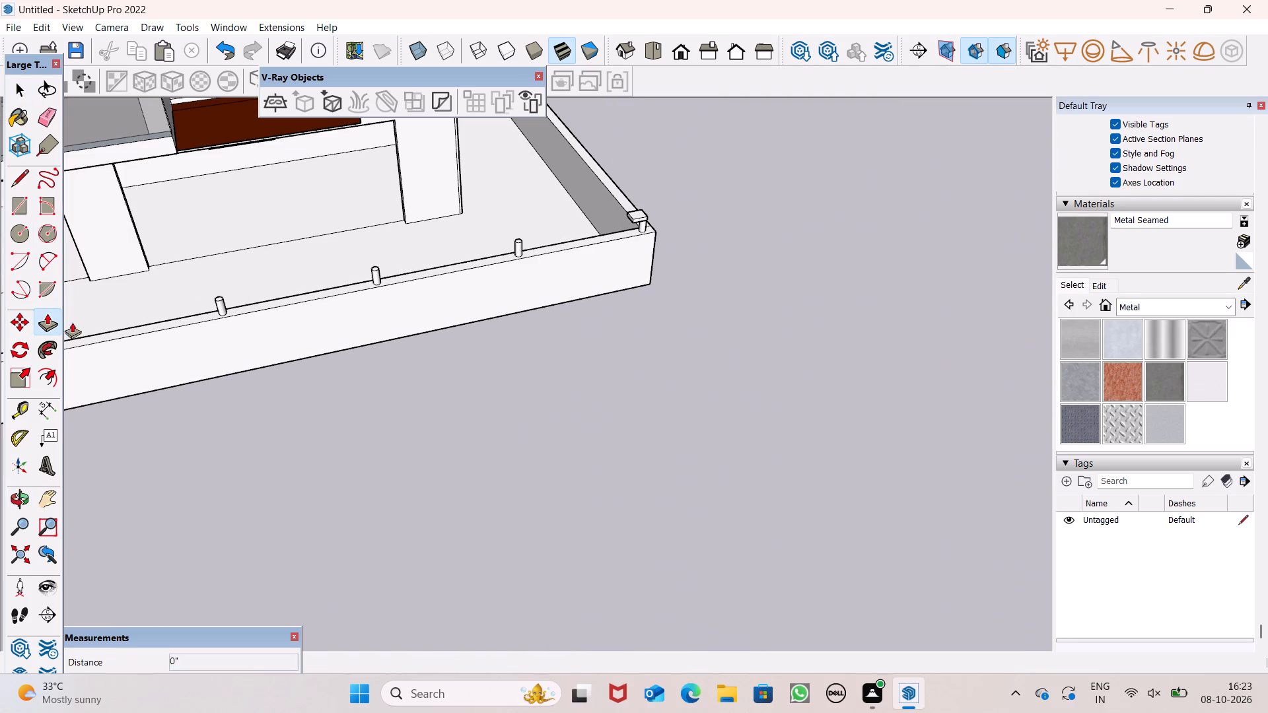
scroll(412, 317, "up", 1)
scroll(485, 314, "down", 1)
scroll(503, 313, "up", 4)
scroll(664, 219, "up", 5)
scroll(713, 134, "up", 5)
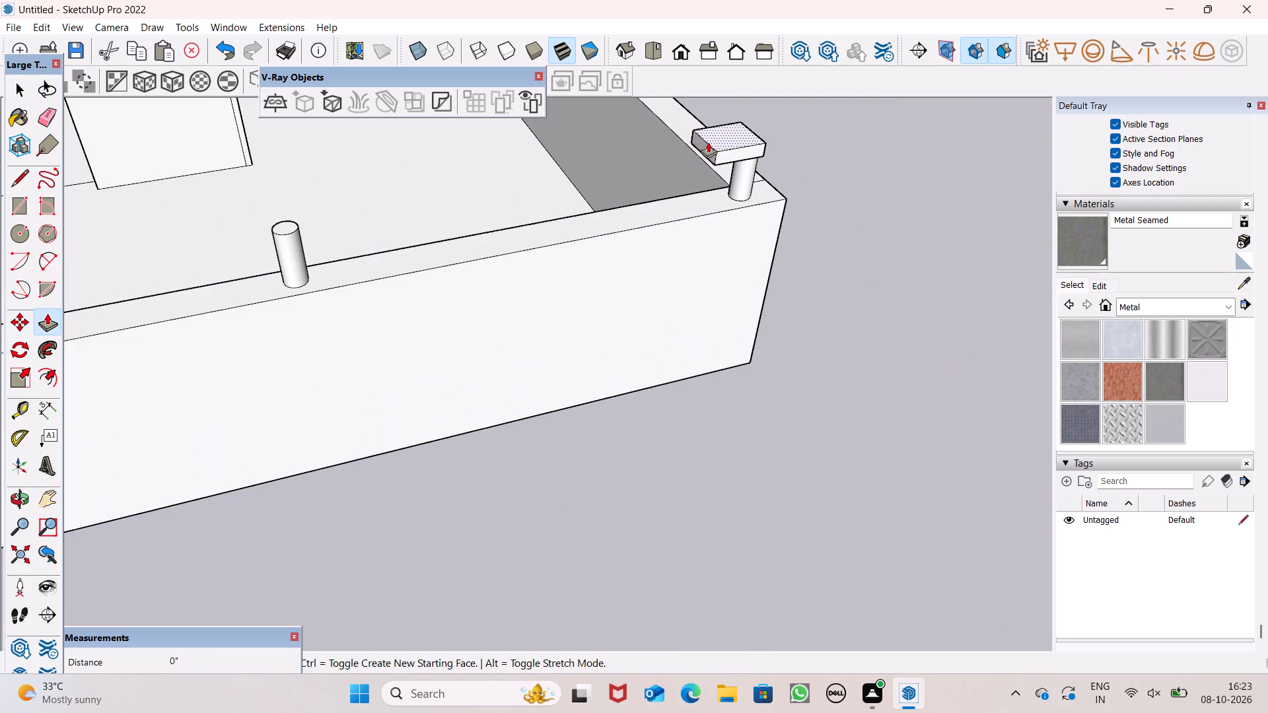
scroll(702, 146, "up", 4)
left_click_drag(701, 148, 26, 254)
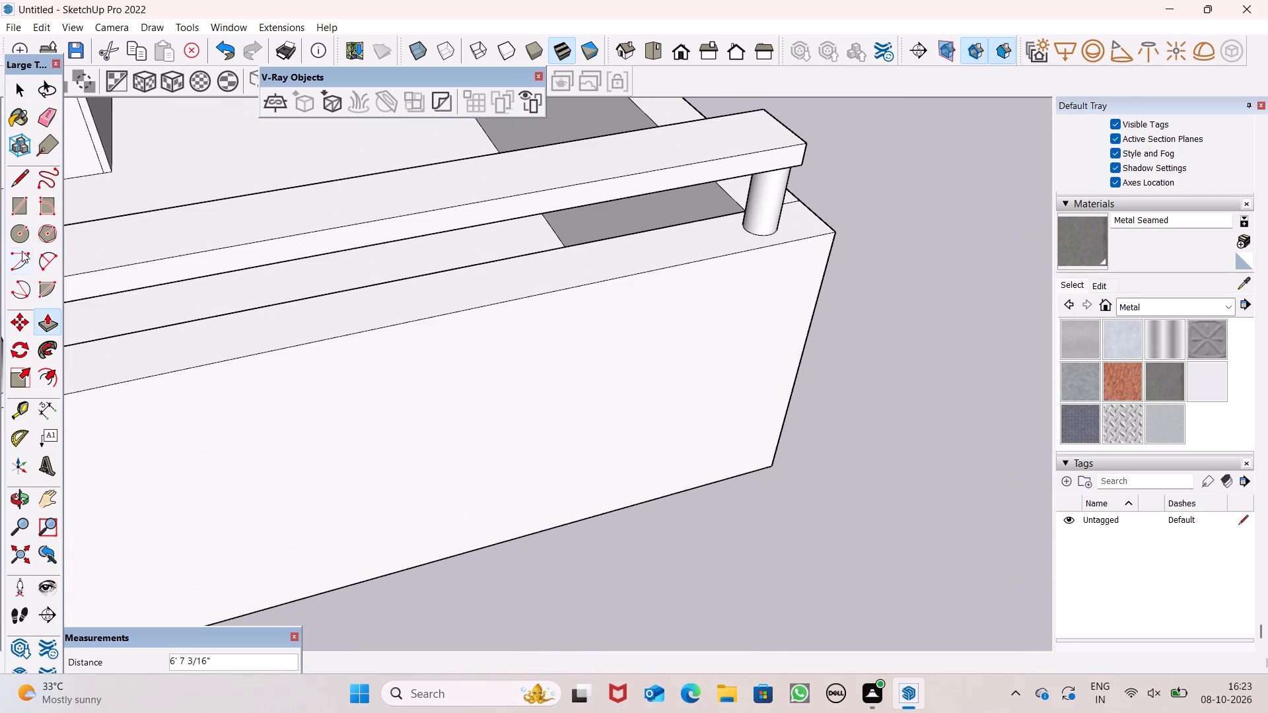
scroll(712, 250, "down", 1)
scroll(776, 207, "down", 9)
scroll(795, 224, "up", 1)
scroll(794, 230, "down", 1)
scroll(468, 228, "down", 1)
scroll(468, 228, "up", 9)
left_click_drag(620, 240, 175, 317)
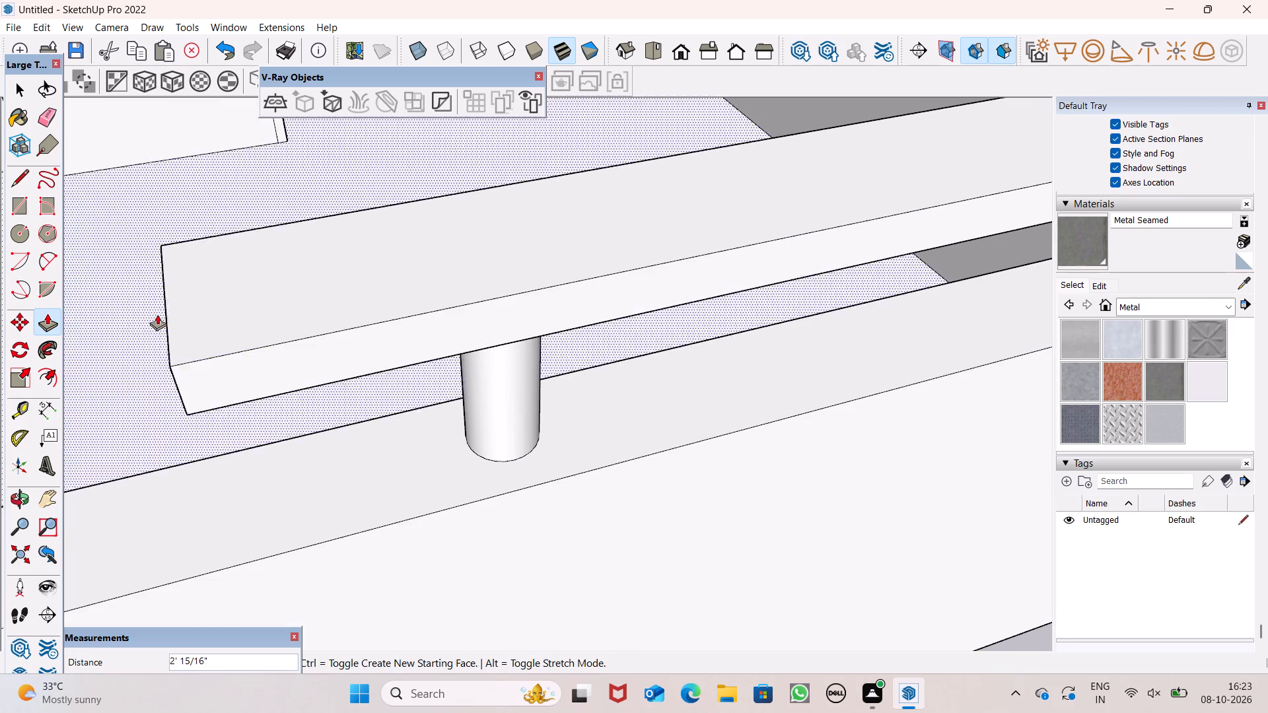
Extend the slab rail along the front wall by about 8' 7" past the third post, and a further 19' 2".
scroll(716, 185, "down", 6)
scroll(832, 213, "up", 1)
scroll(829, 195, "down", 6)
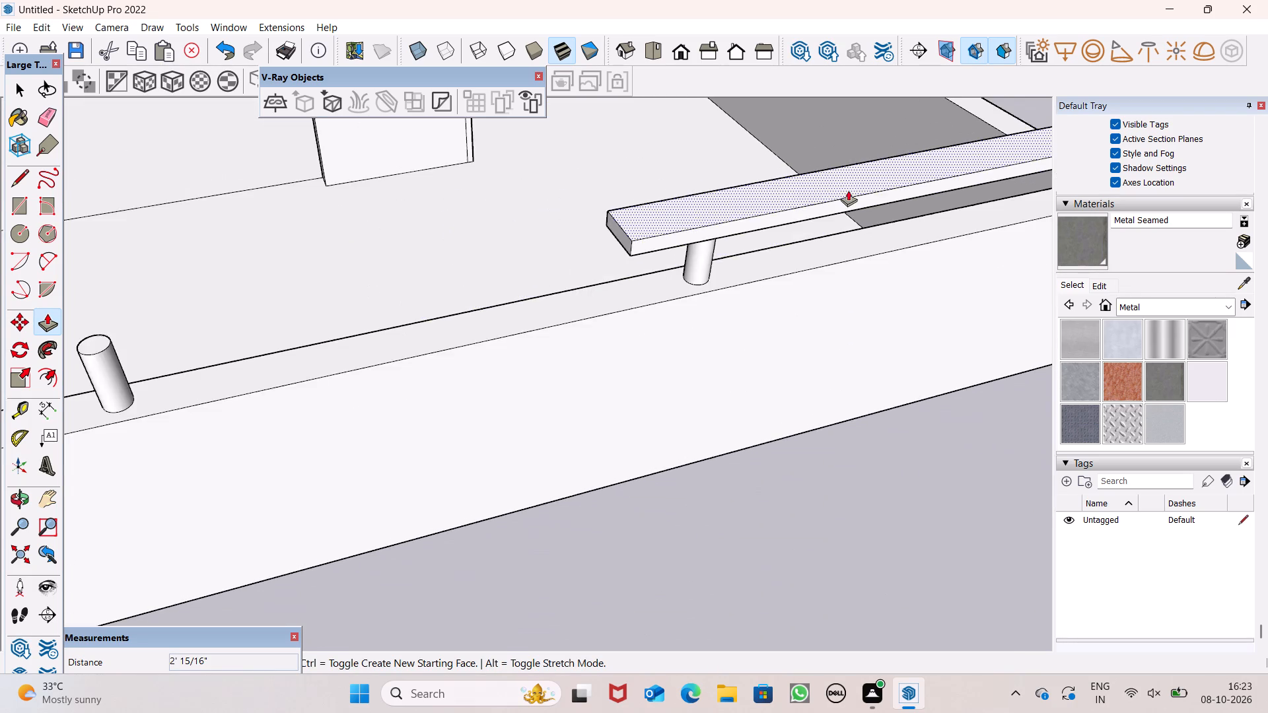
scroll(848, 190, "down", 3)
left_click_drag(637, 227, 95, 282)
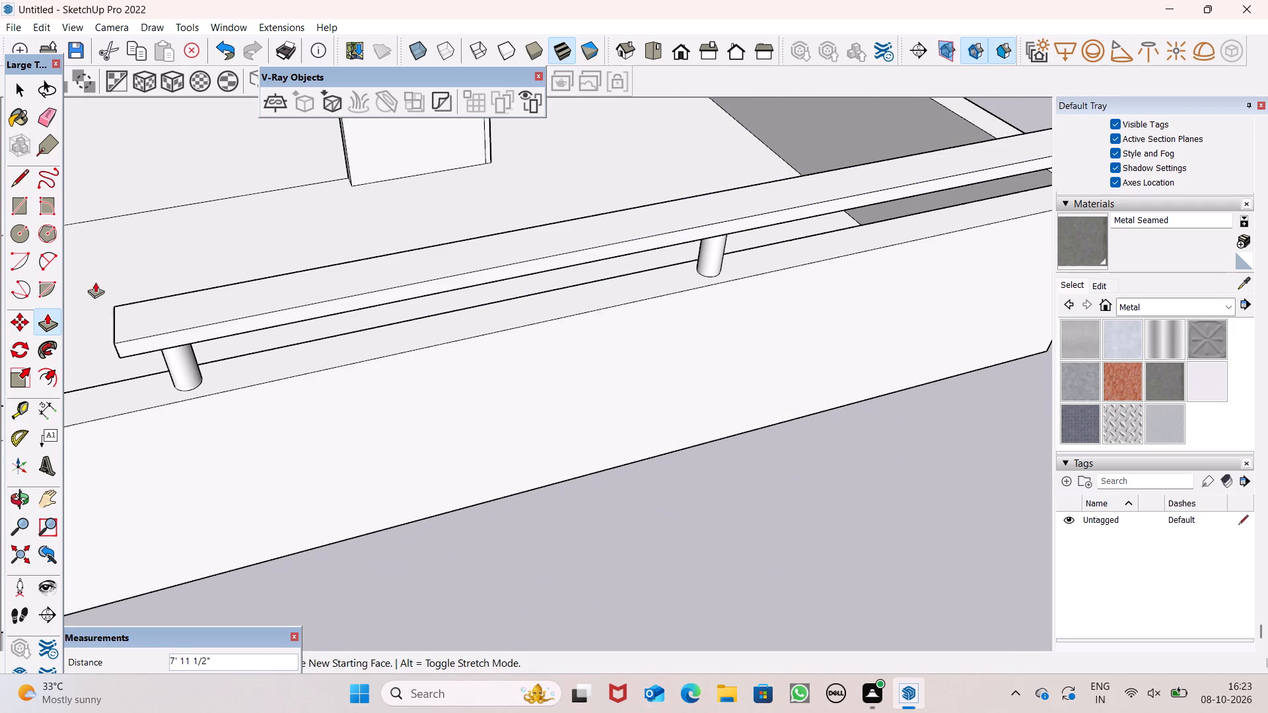
left_click_drag(95, 282, 46, 279)
scroll(843, 158, "down", 12)
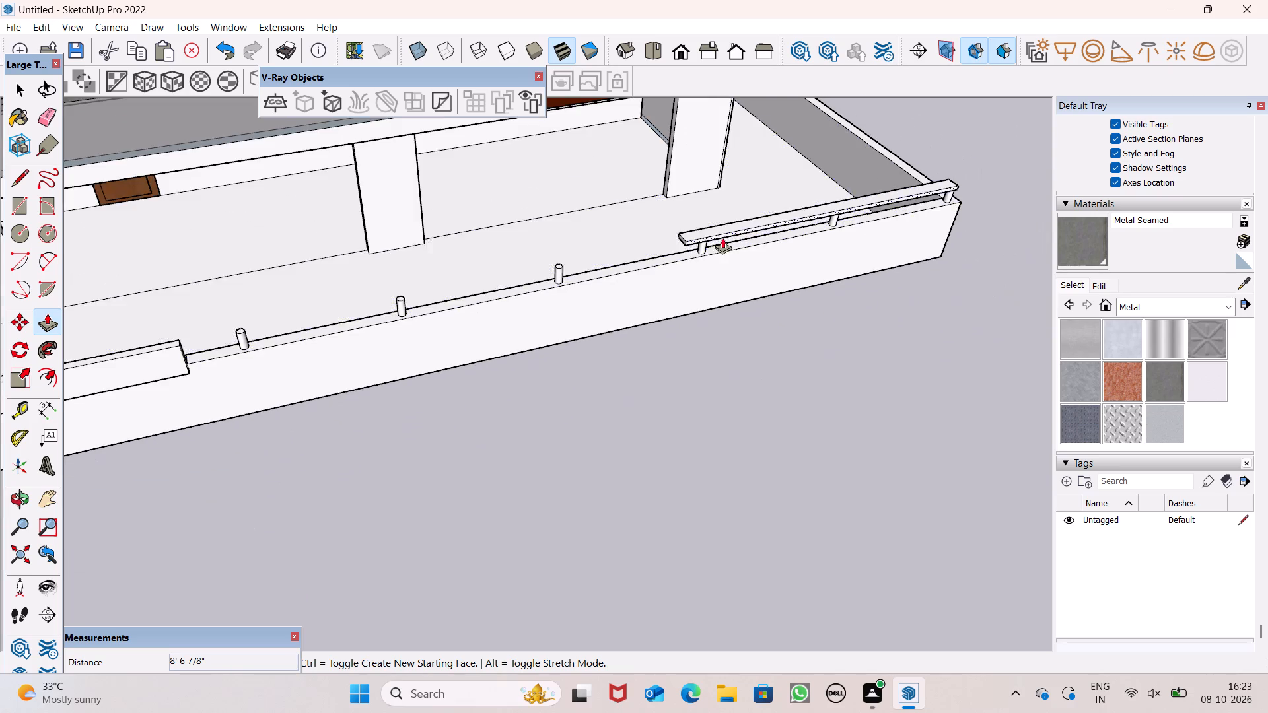
scroll(711, 238, "up", 6)
left_click_drag(668, 238, 400, 300)
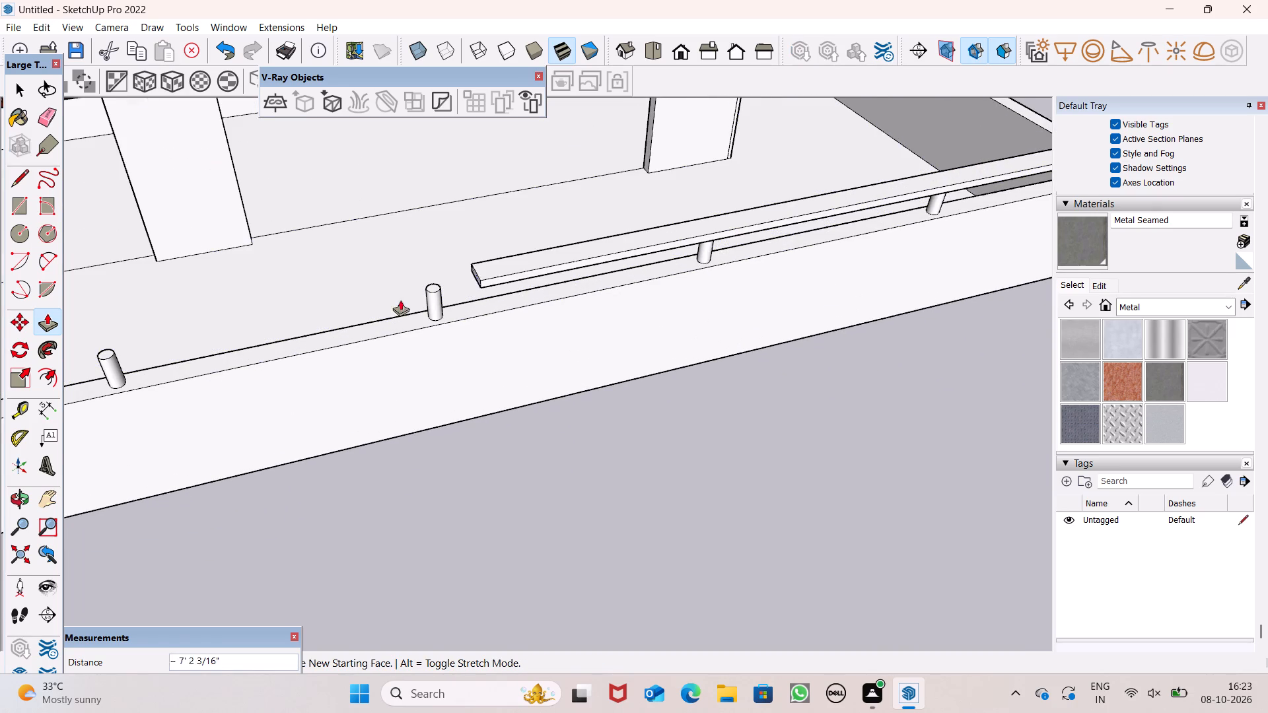
left_click_drag(400, 300, 0, 325)
Extend the slab rail's end face over the last post, with a final pull of about 5 1/4" meeting the raised entrance band.
scroll(1143, 201, "down", 6)
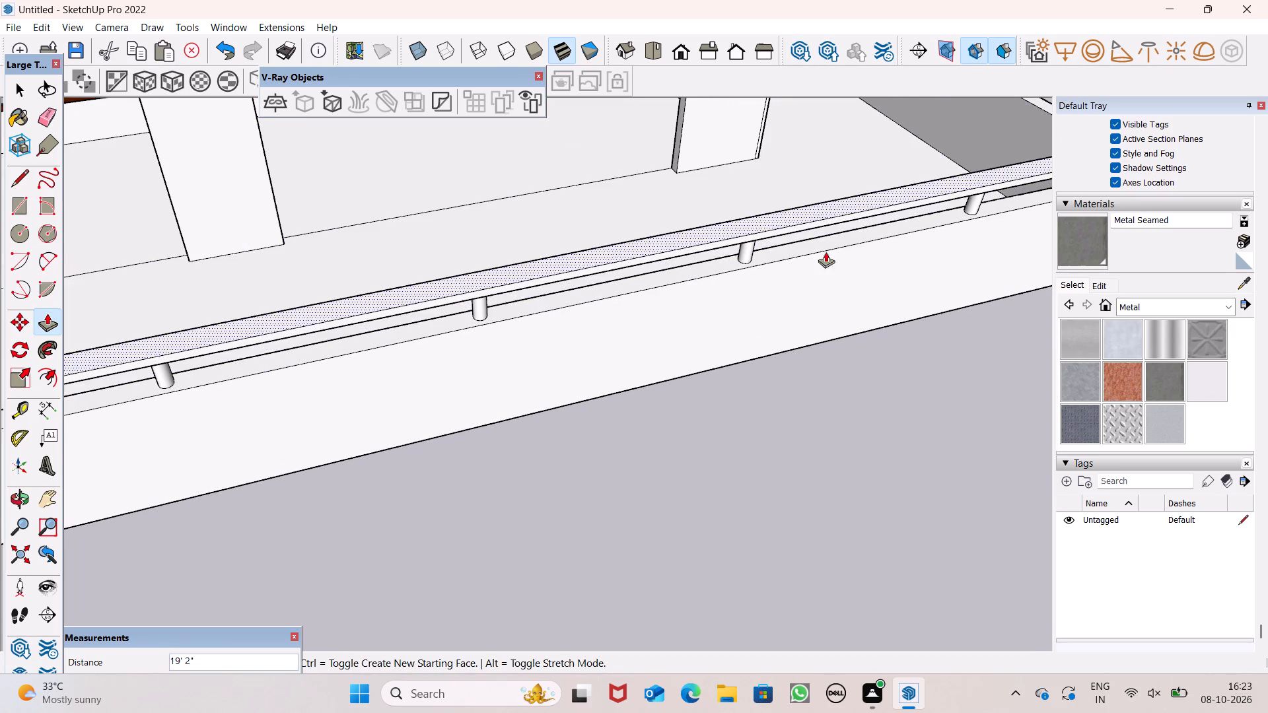
scroll(901, 240, "down", 12)
scroll(586, 295, "down", 1)
scroll(587, 294, "up", 1)
scroll(596, 289, "down", 1)
scroll(596, 289, "up", 12)
scroll(921, 247, "up", 3)
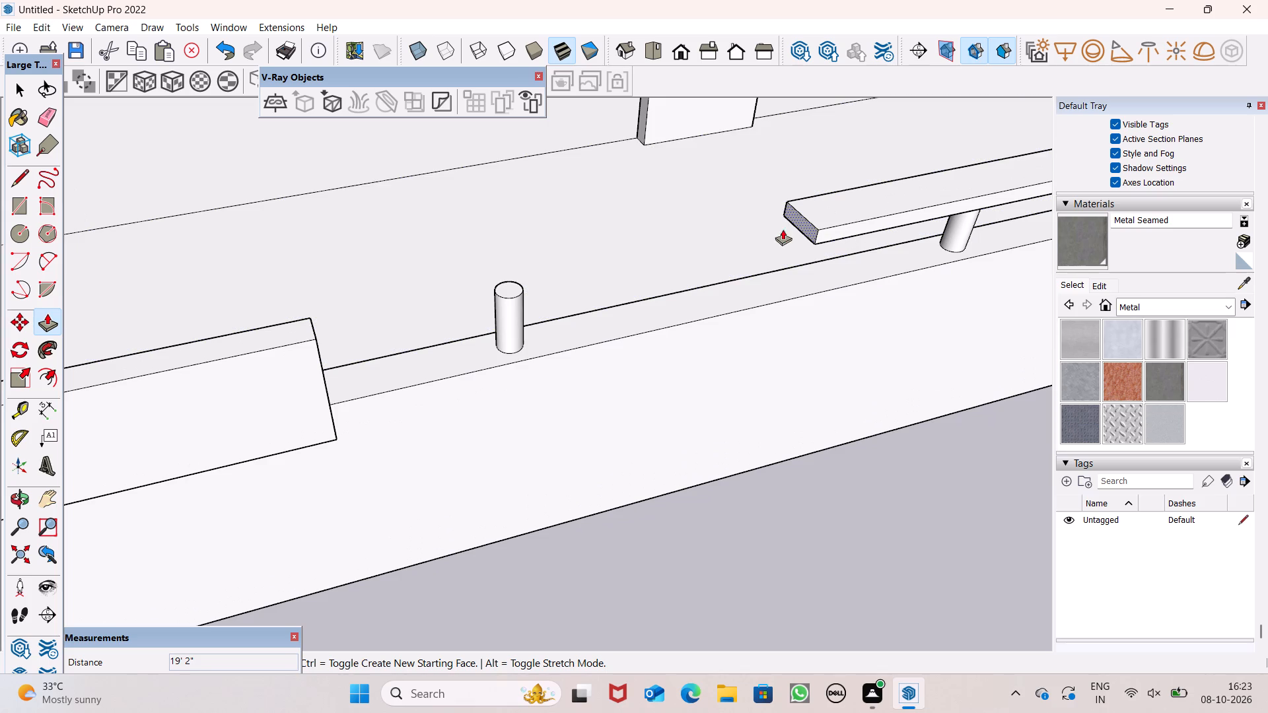
left_click_drag(802, 219, 374, 301)
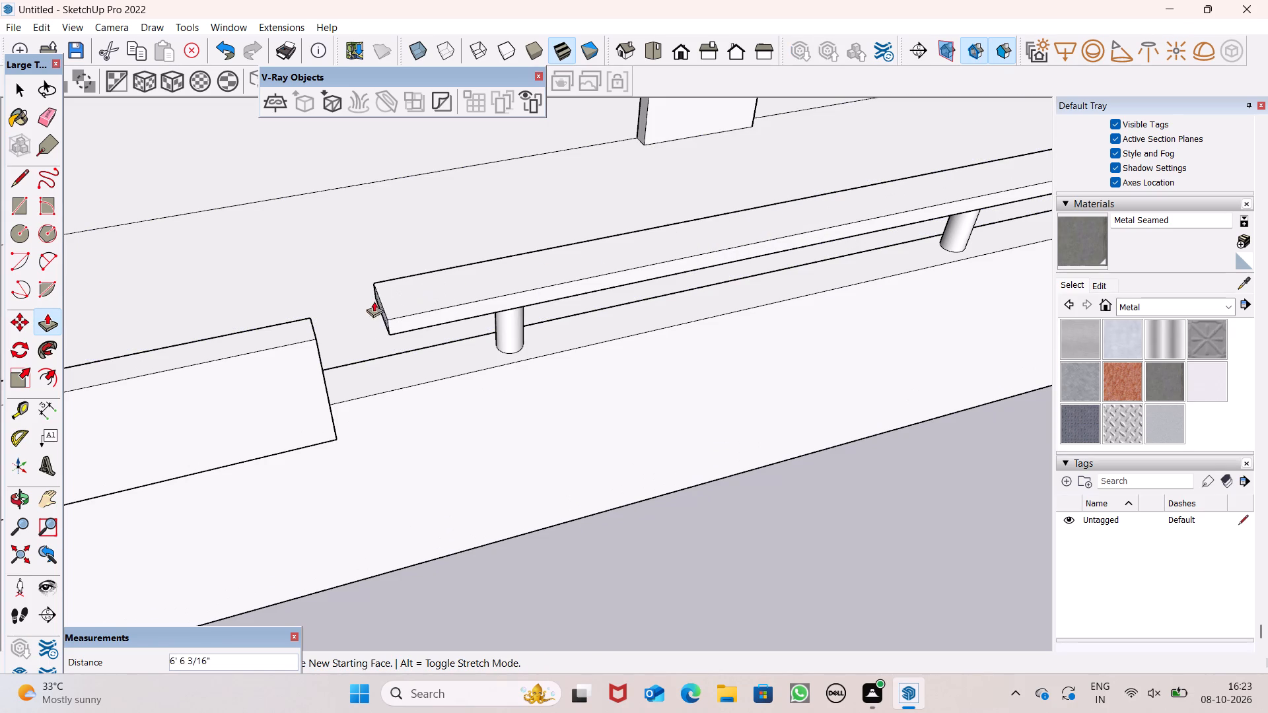
left_click_drag(374, 301, 343, 314)
left_click(339, 316)
left_click(326, 321)
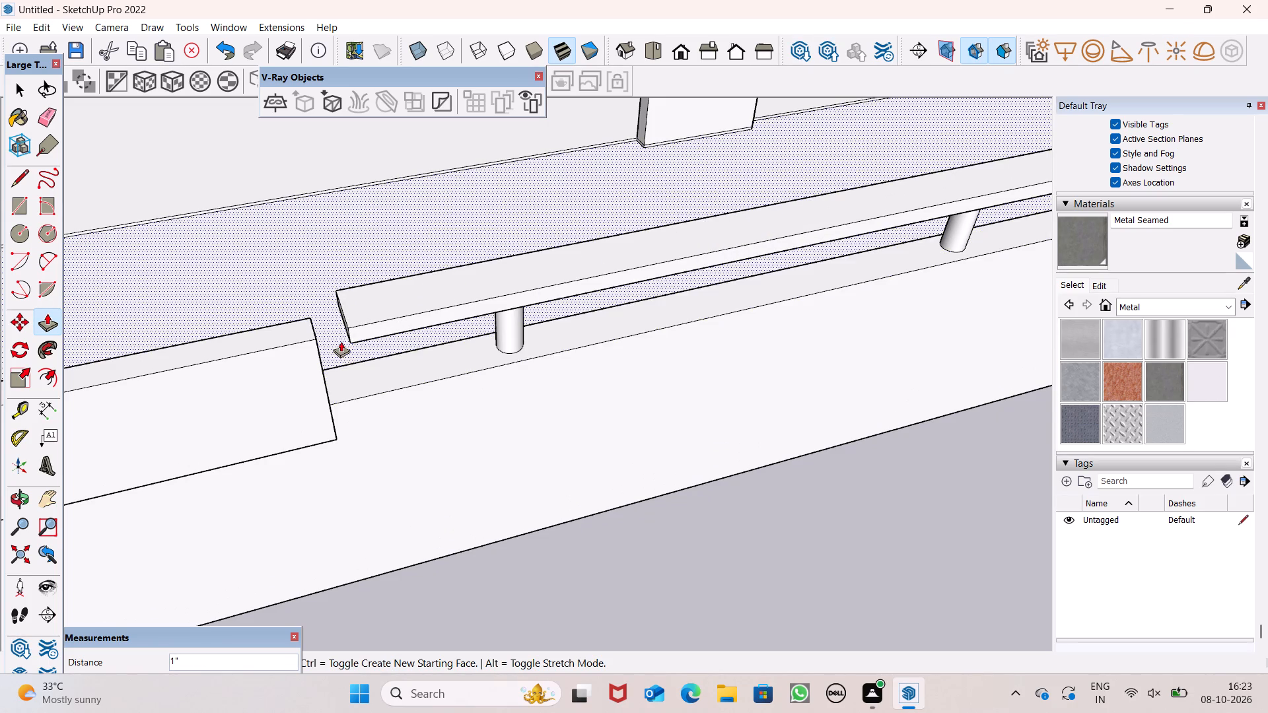
scroll(337, 341, "up", 3)
scroll(338, 337, "down", 1)
scroll(339, 333, "up", 1)
left_click_drag(353, 312, 293, 335)
scroll(455, 383, "up", 1)
scroll(456, 383, "down", 1)
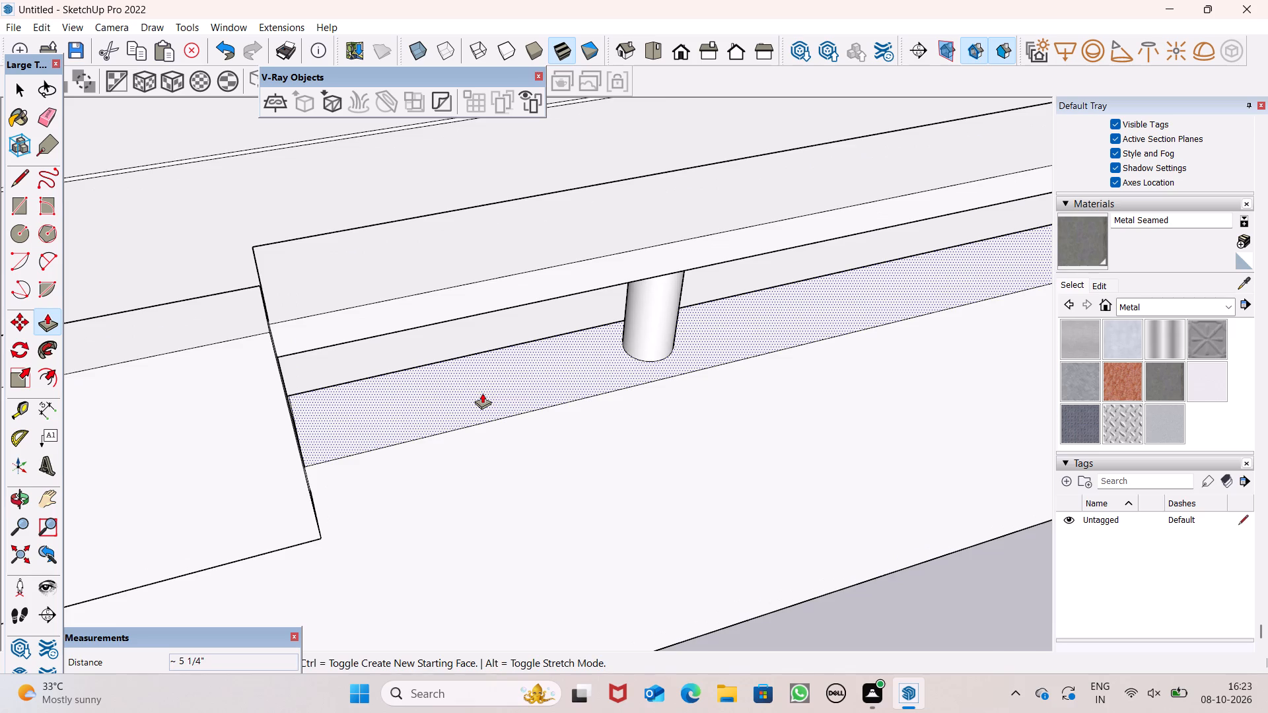
Draw a 9" line across the front wall's top, between the entrance band's end and the nearest round post.
middle_click_drag(484, 390, 217, 154)
scroll(434, 292, "up", 5)
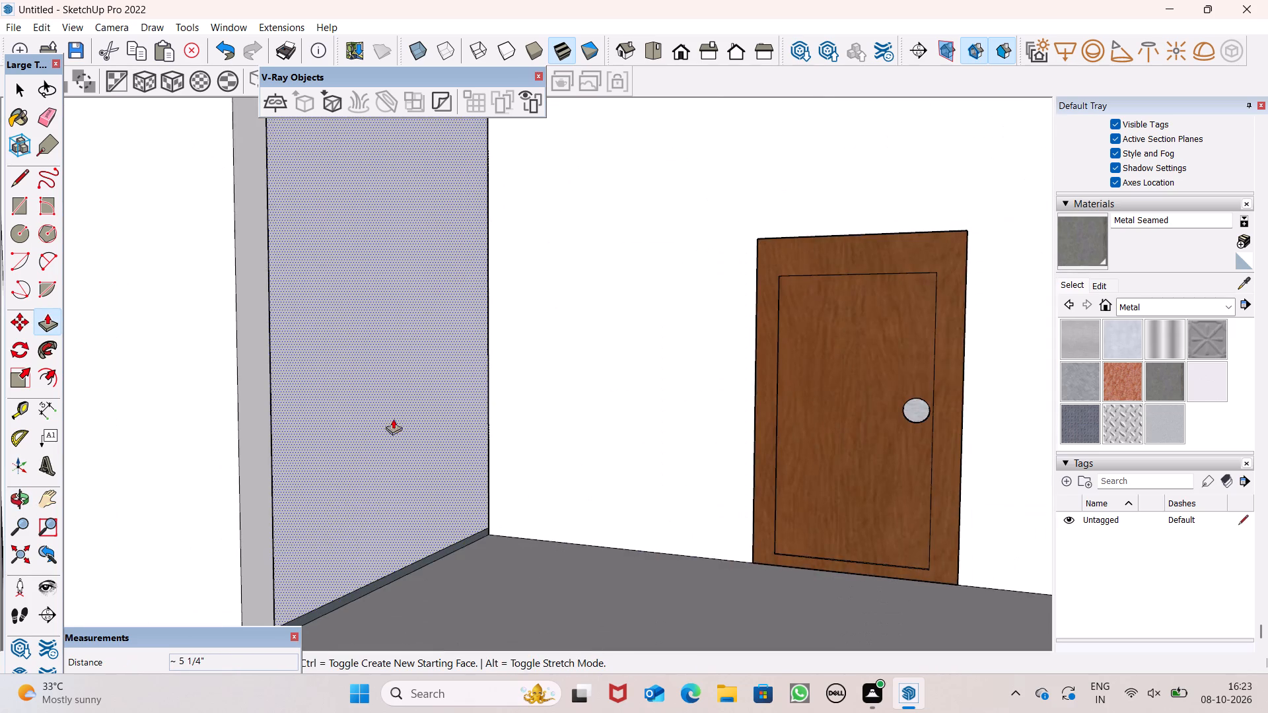
scroll(438, 417, "down", 3)
scroll(679, 393, "up", 1)
scroll(679, 393, "down", 9)
key("space")
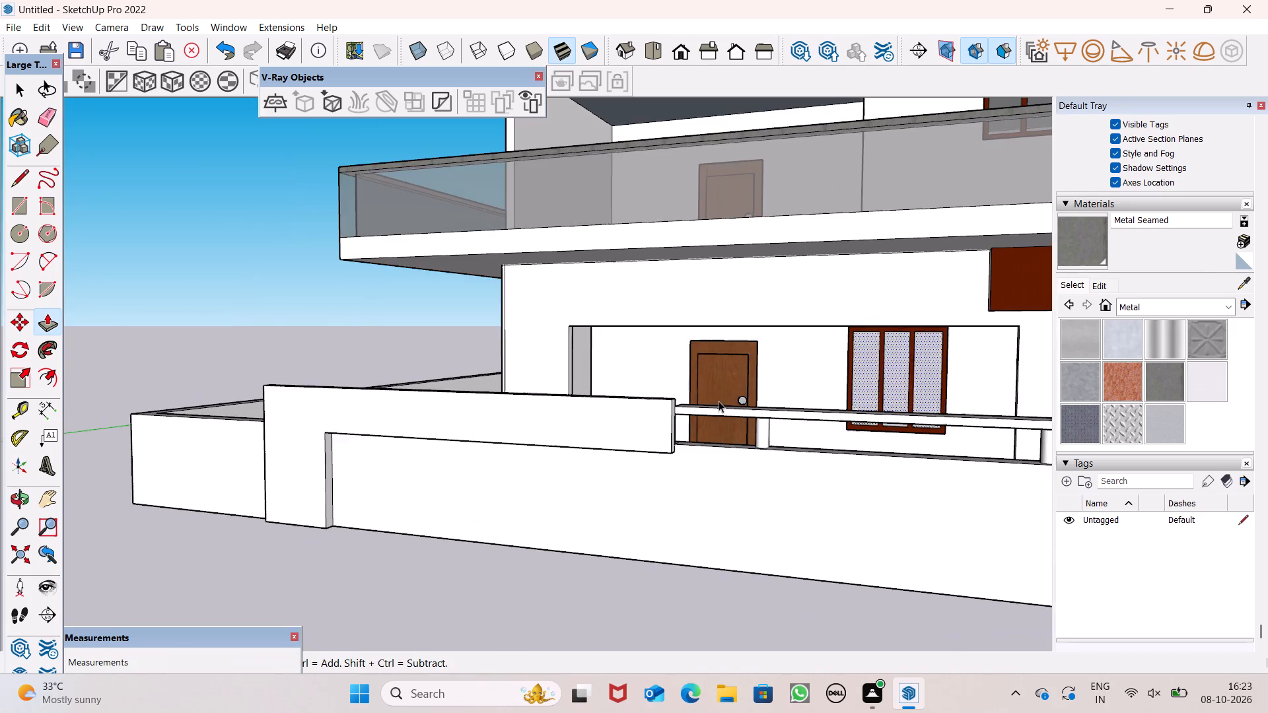
middle_click_drag(709, 415, 508, 428)
scroll(501, 436, "up", 1)
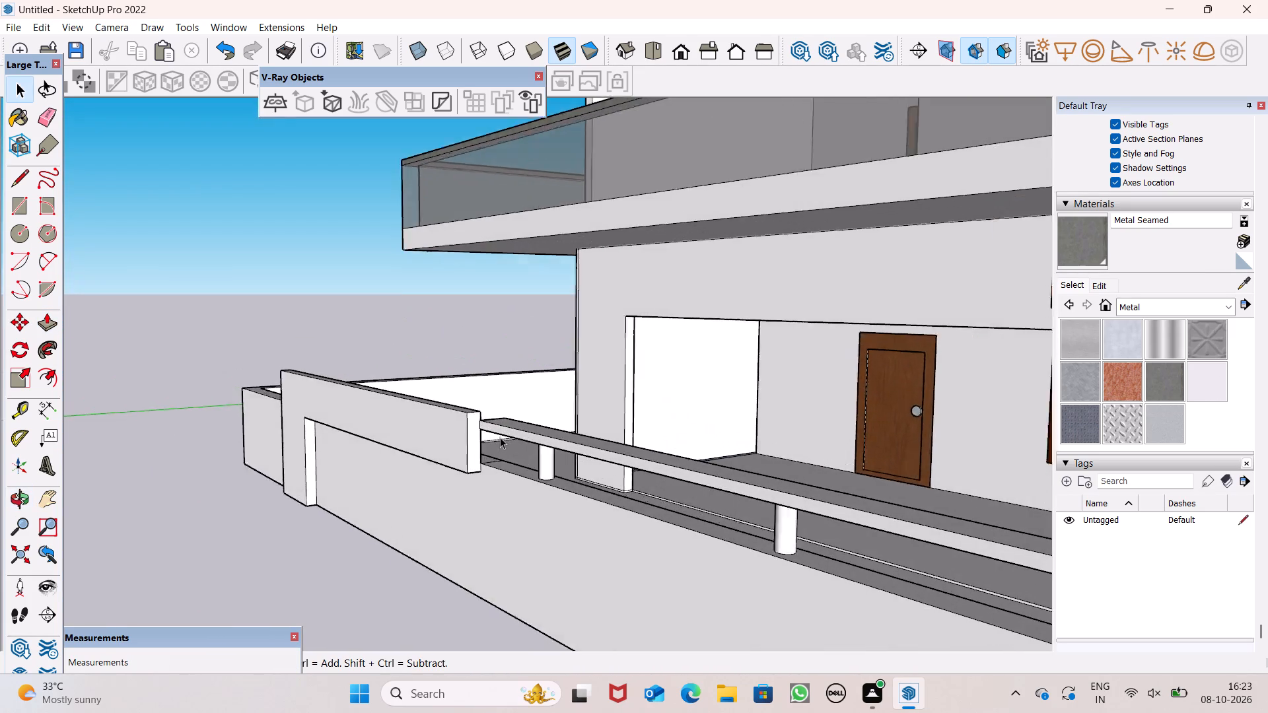
scroll(500, 437, "up", 5)
middle_click_drag(505, 453, 479, 437)
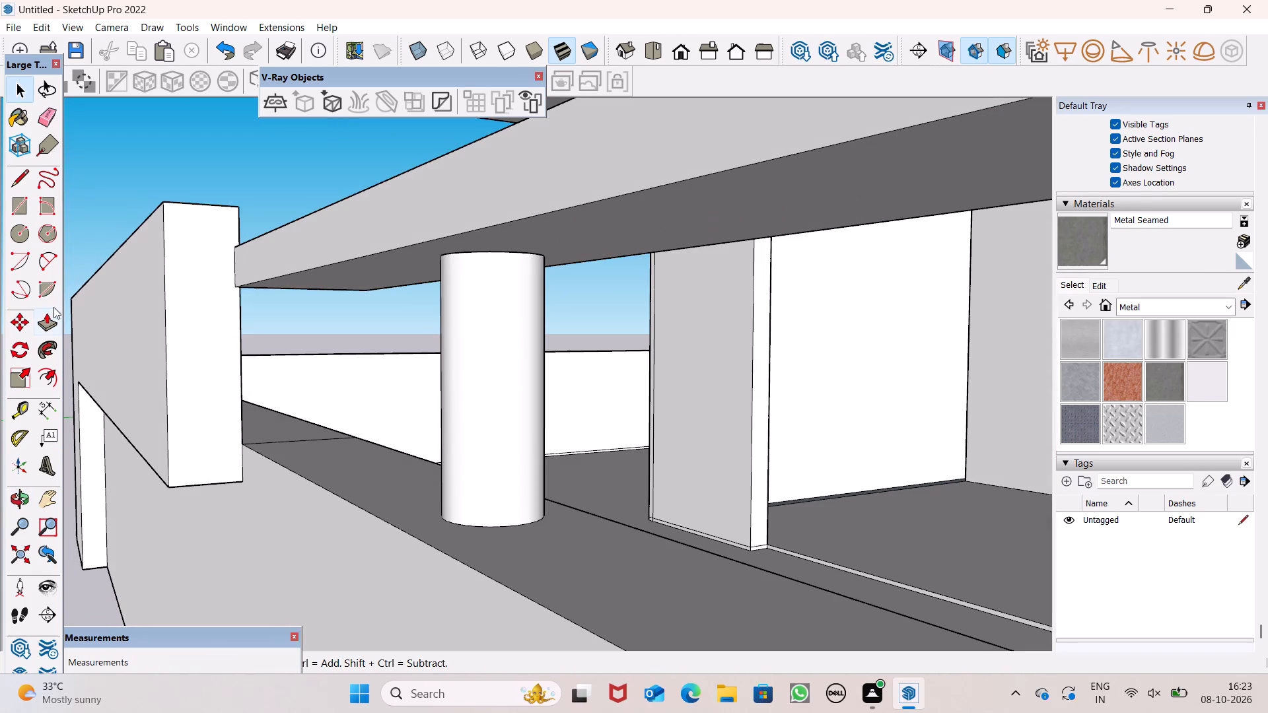
left_click(15, 180)
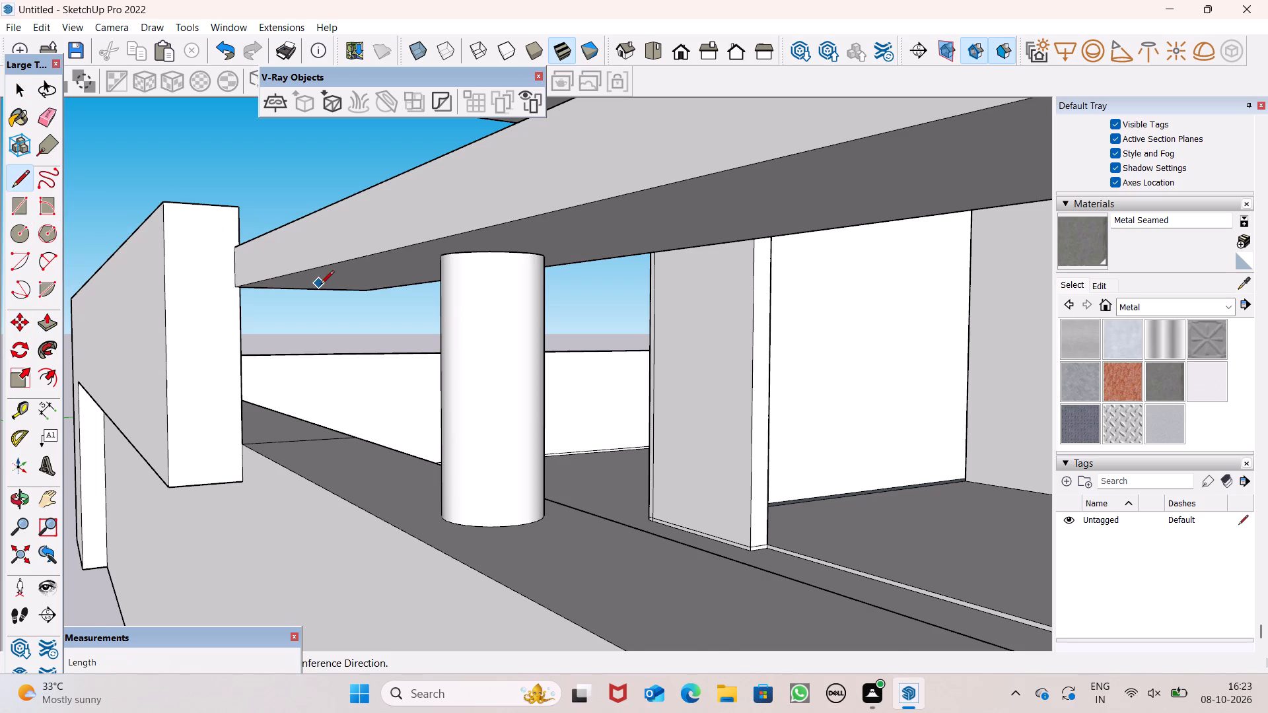
scroll(320, 285, "up", 3)
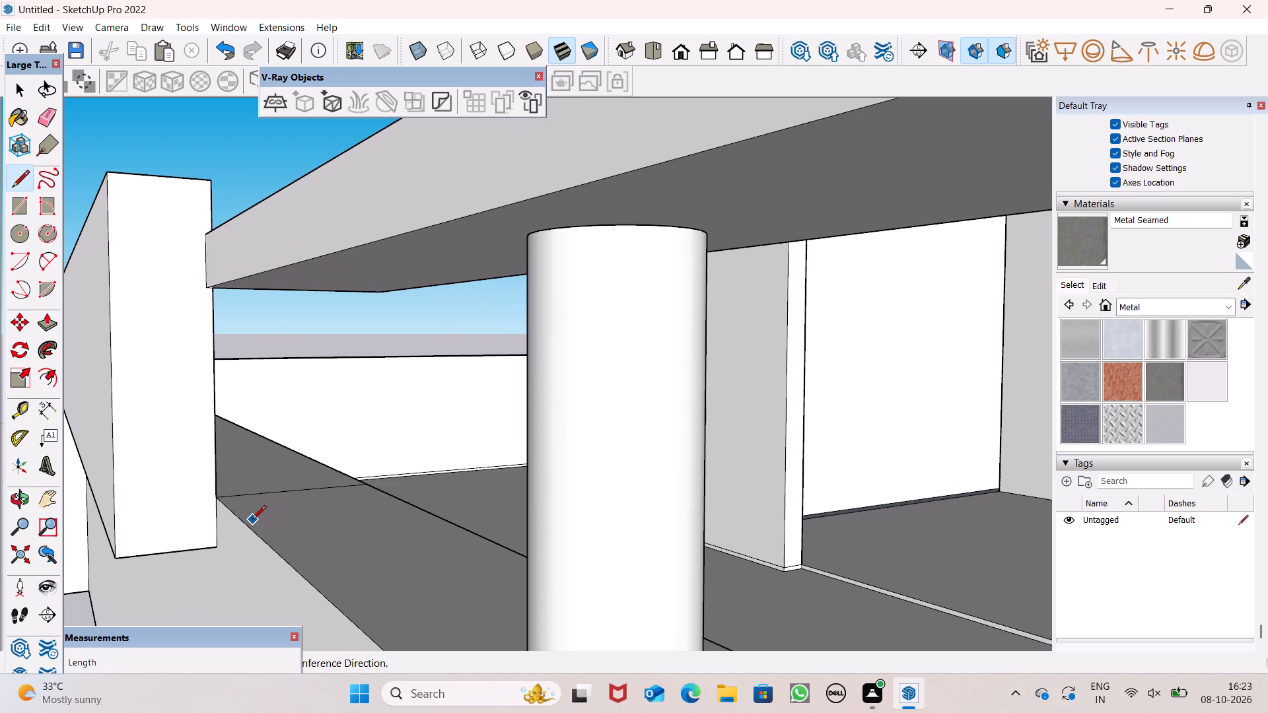
left_click(250, 524)
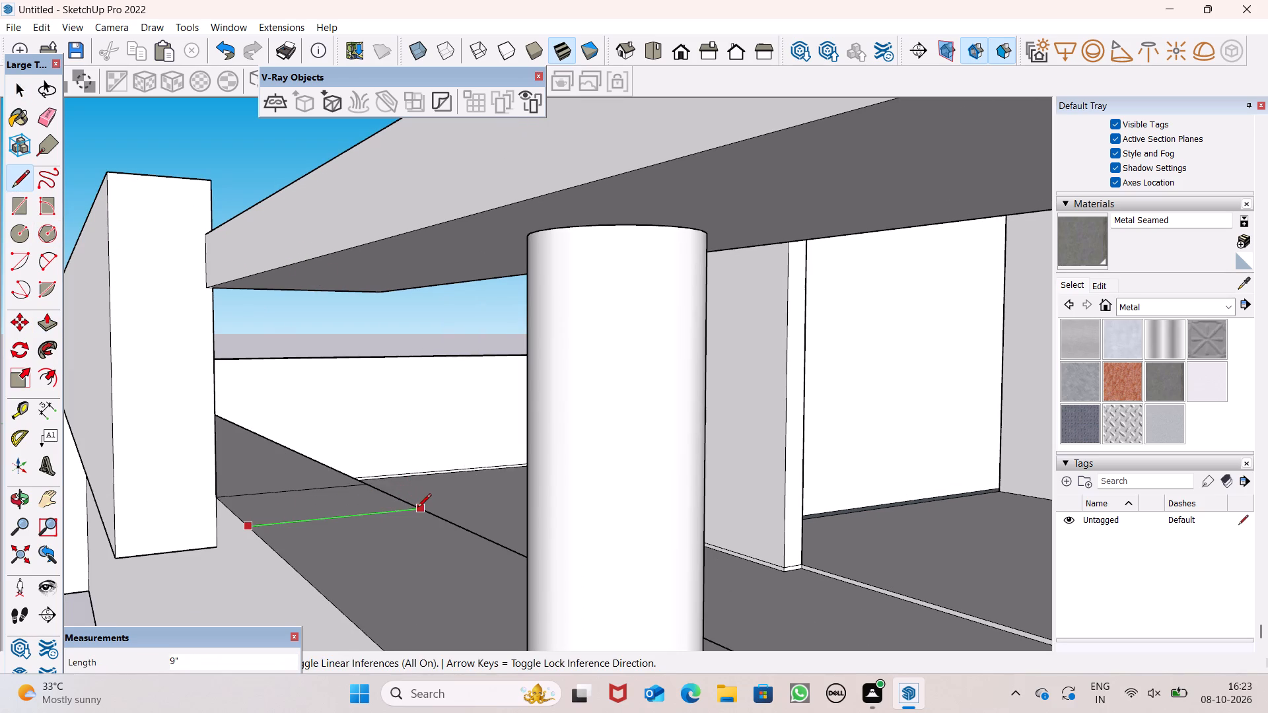
left_click(418, 508)
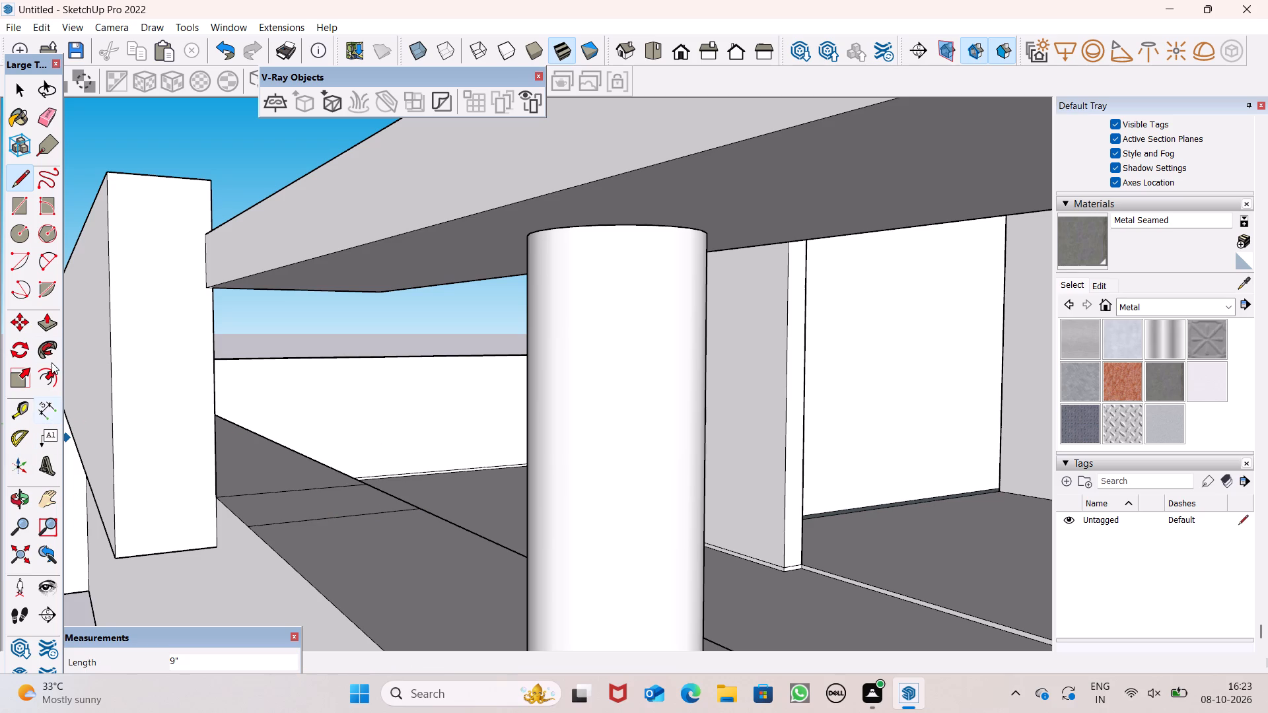
Push/Pull the strip beside the entrance band up about 1' 3/8" to the underside of the slab rail.
left_click(41, 327)
left_click_drag(285, 509, 284, 477)
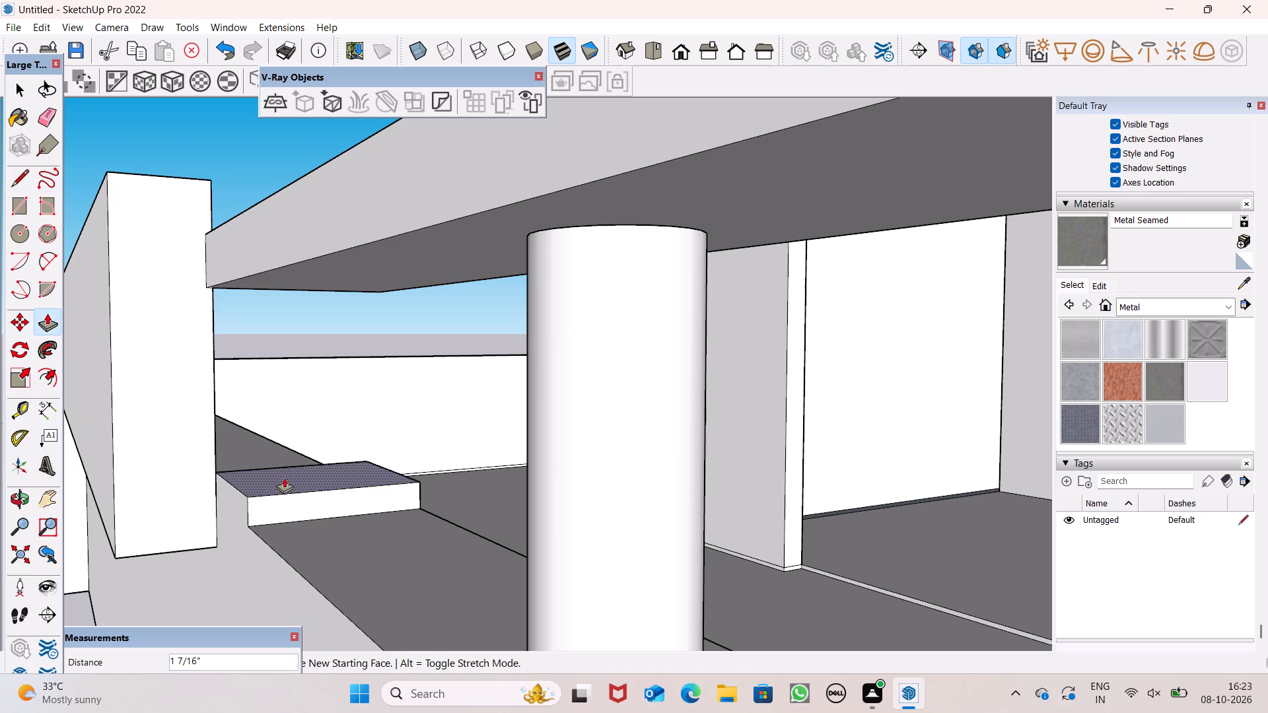
left_click_drag(284, 477, 281, 277)
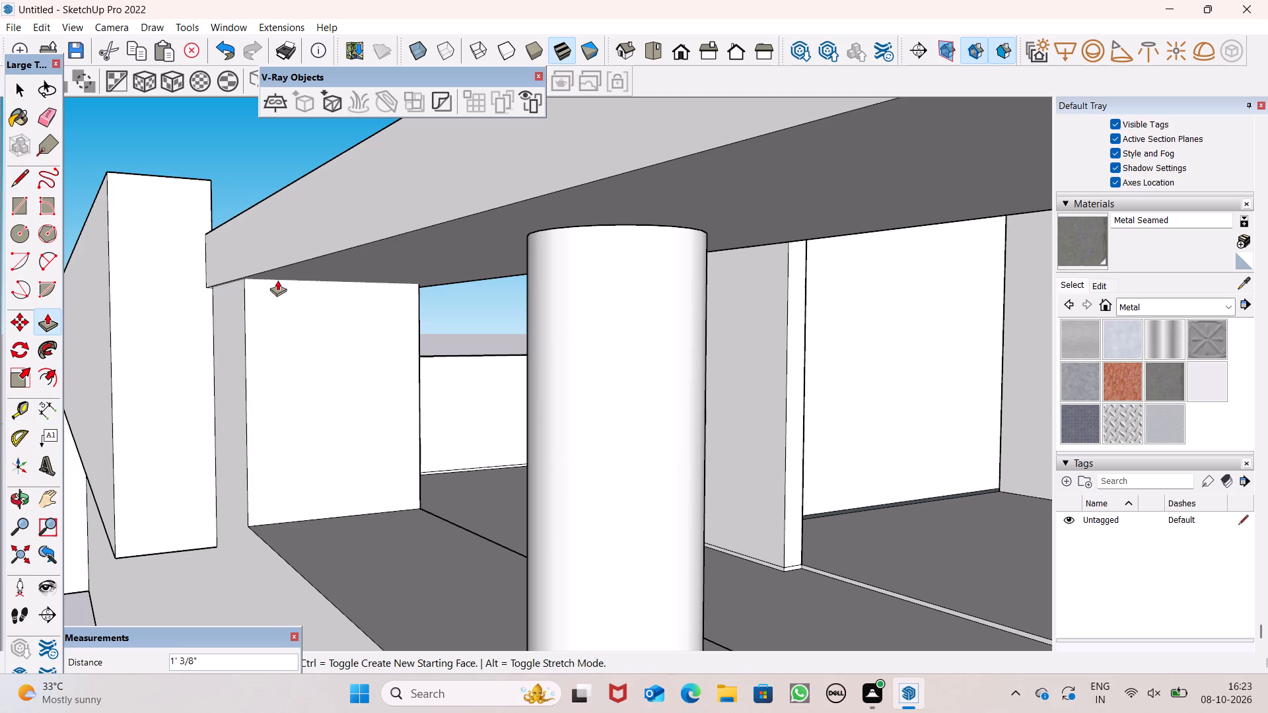
key("space")
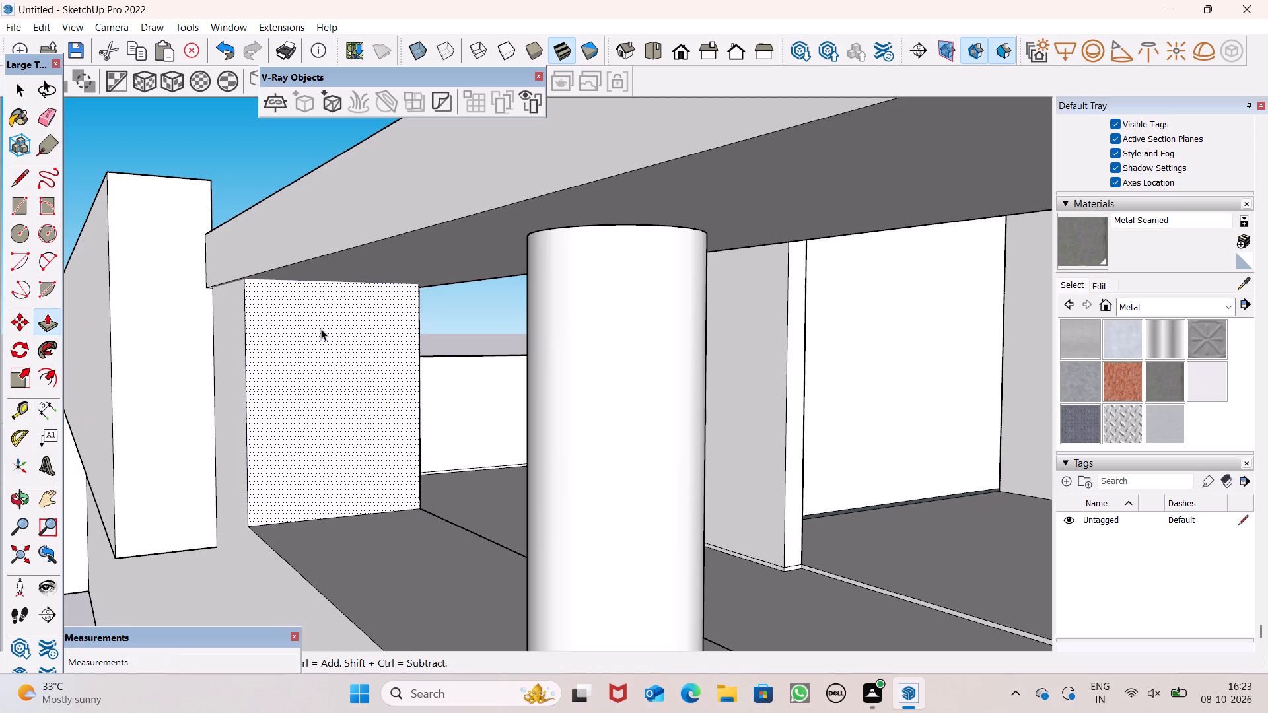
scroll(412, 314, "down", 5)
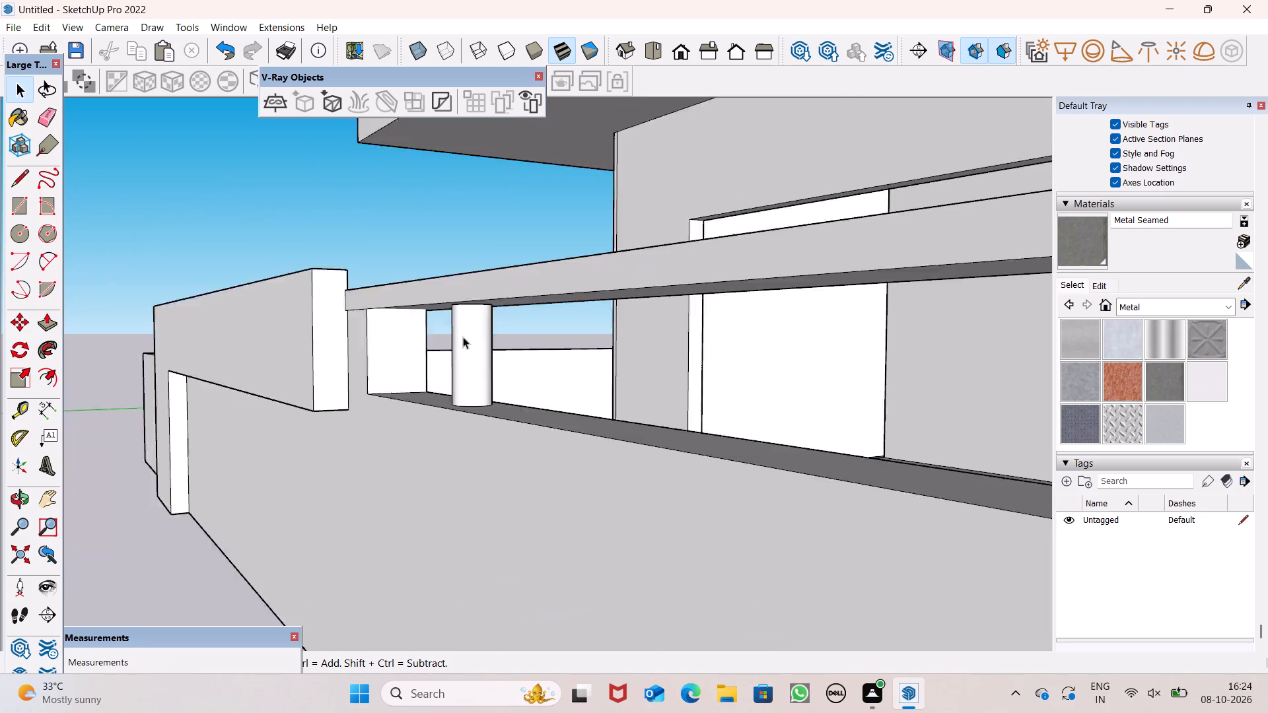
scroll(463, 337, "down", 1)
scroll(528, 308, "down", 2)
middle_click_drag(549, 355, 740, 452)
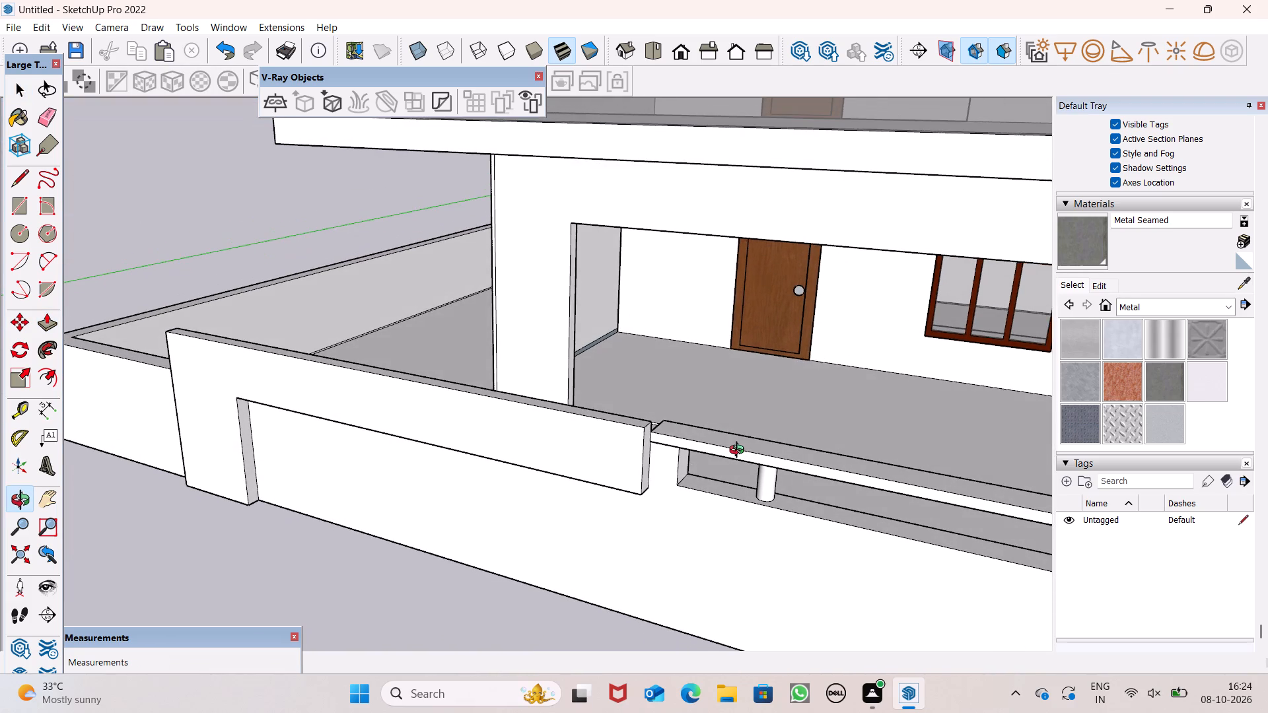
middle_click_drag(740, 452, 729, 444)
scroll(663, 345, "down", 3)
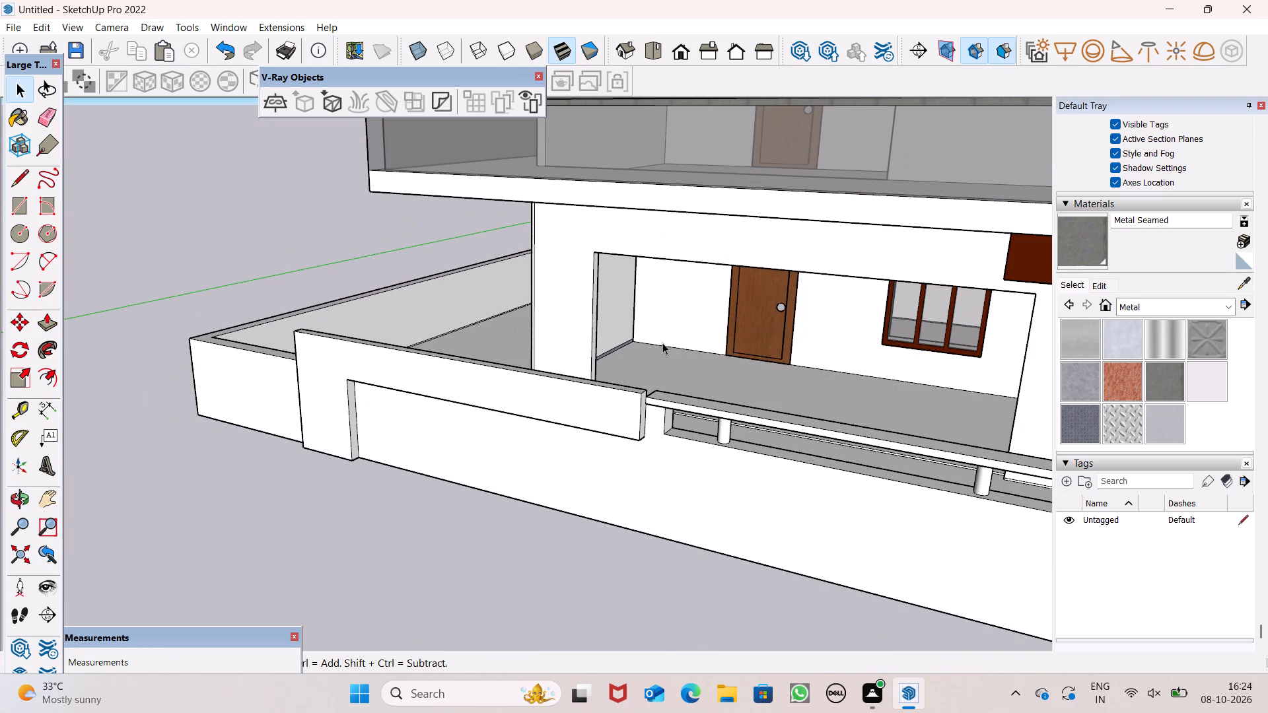
Push/Pull the exposed side face of the raised strip under the slab rail back toward the entrance band, narrowing the strip.
middle_click_drag(762, 509, 721, 498)
scroll(721, 498, "up", 1)
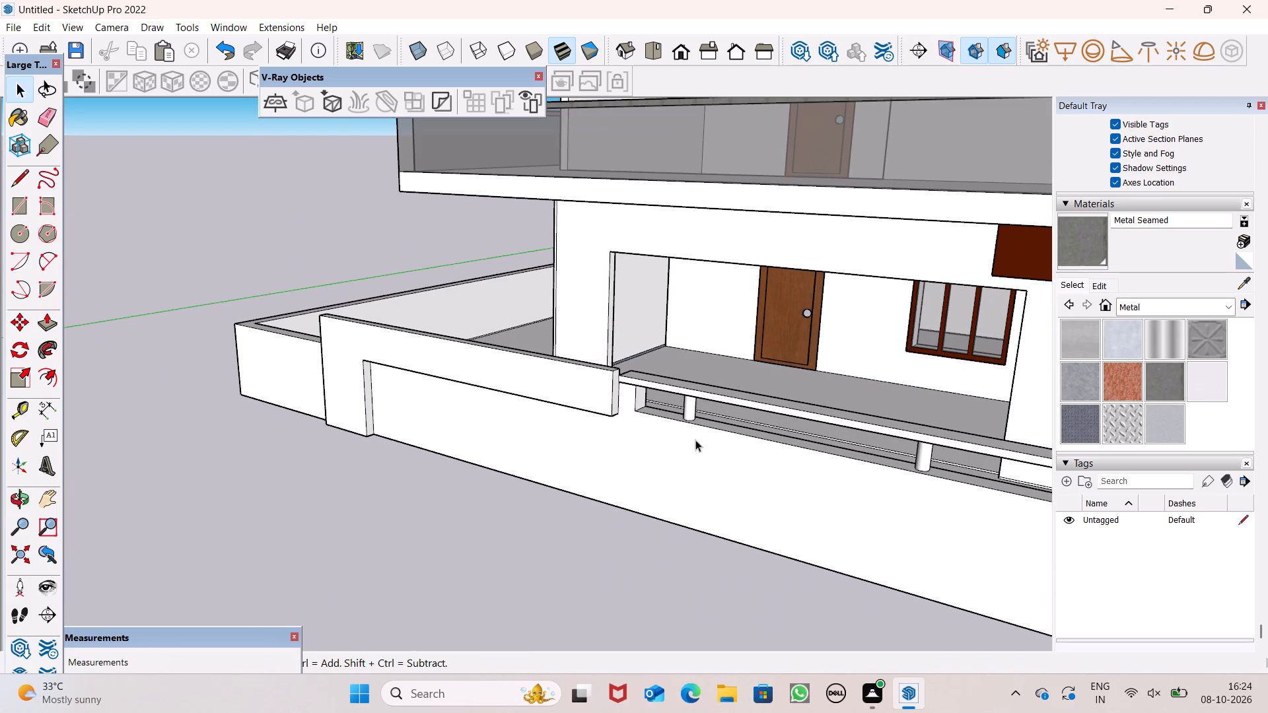
left_click(44, 323)
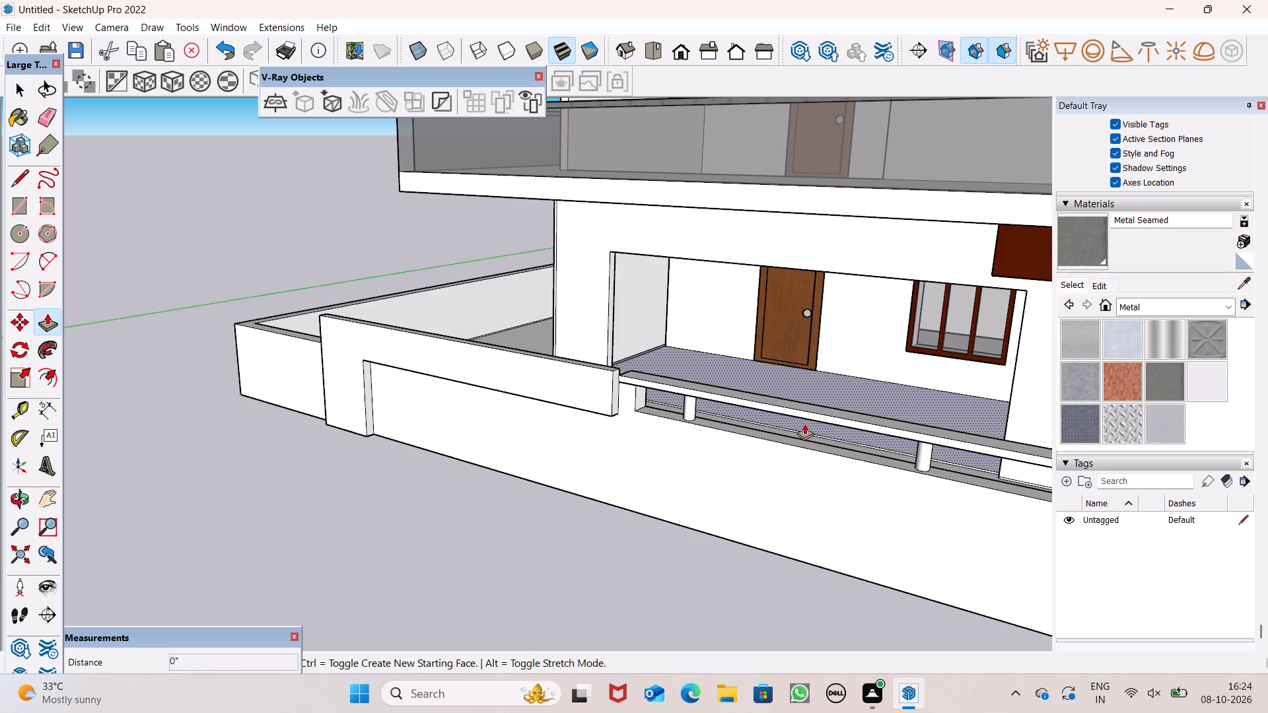
scroll(804, 424, "up", 2)
scroll(746, 381, "up", 4)
scroll(623, 459, "up", 4)
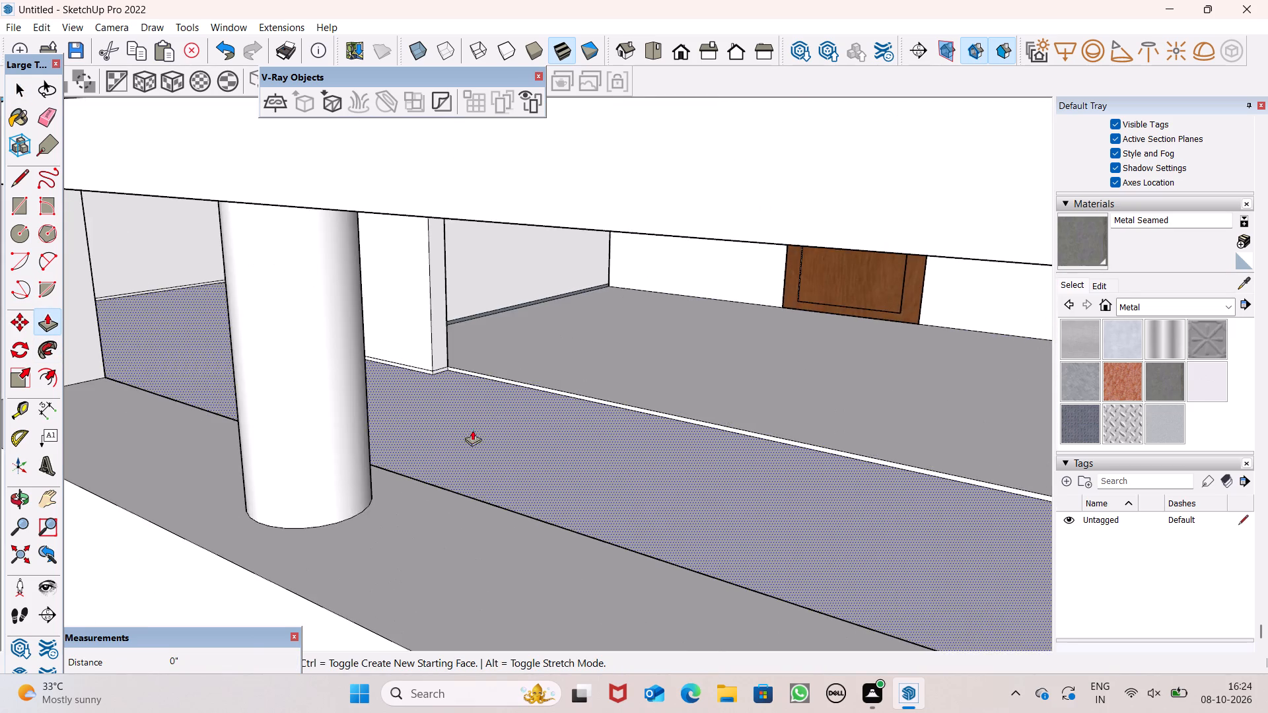
scroll(433, 421, "down", 4)
scroll(277, 375, "up", 4)
left_click_drag(275, 373, 260, 362)
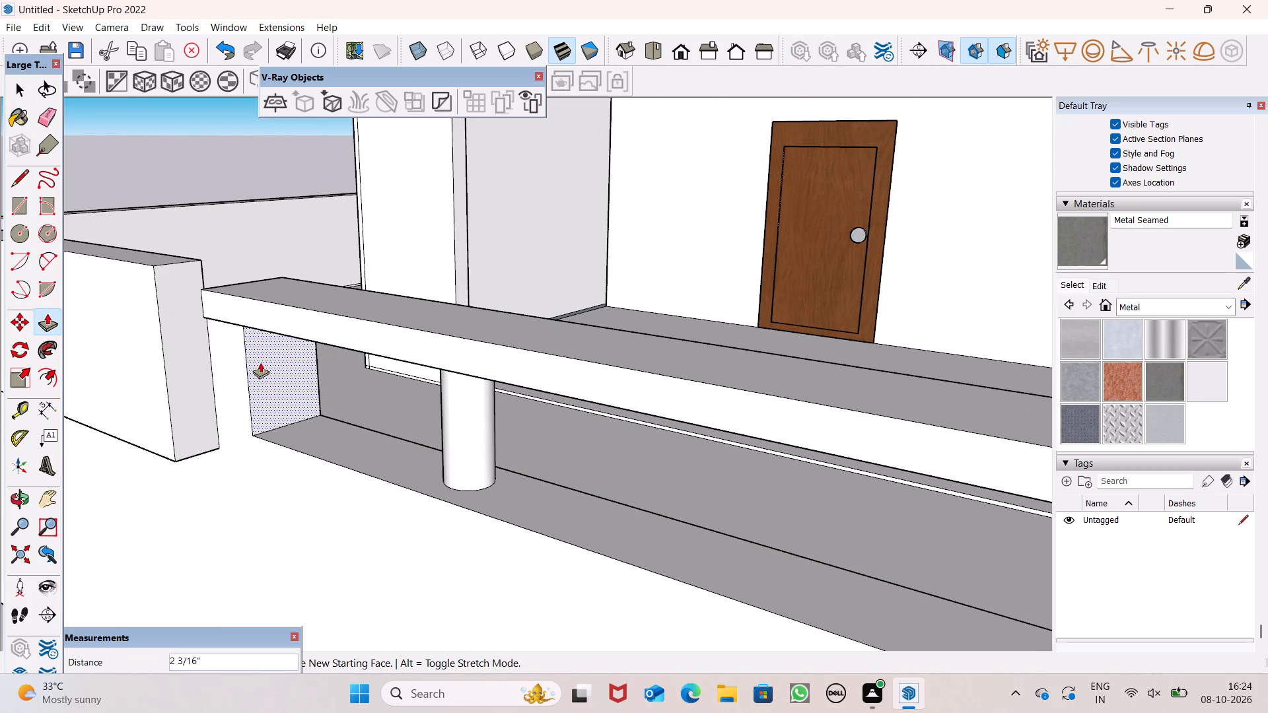
left_click_drag(260, 362, 248, 360)
key("space")
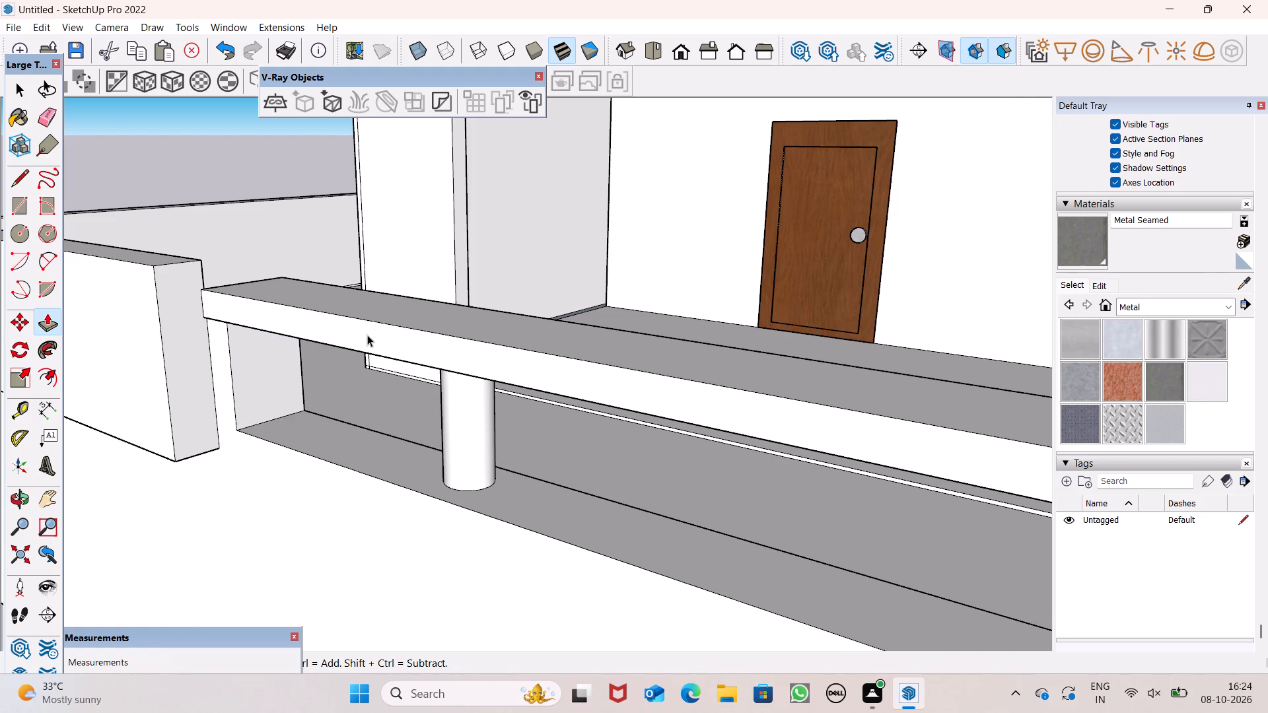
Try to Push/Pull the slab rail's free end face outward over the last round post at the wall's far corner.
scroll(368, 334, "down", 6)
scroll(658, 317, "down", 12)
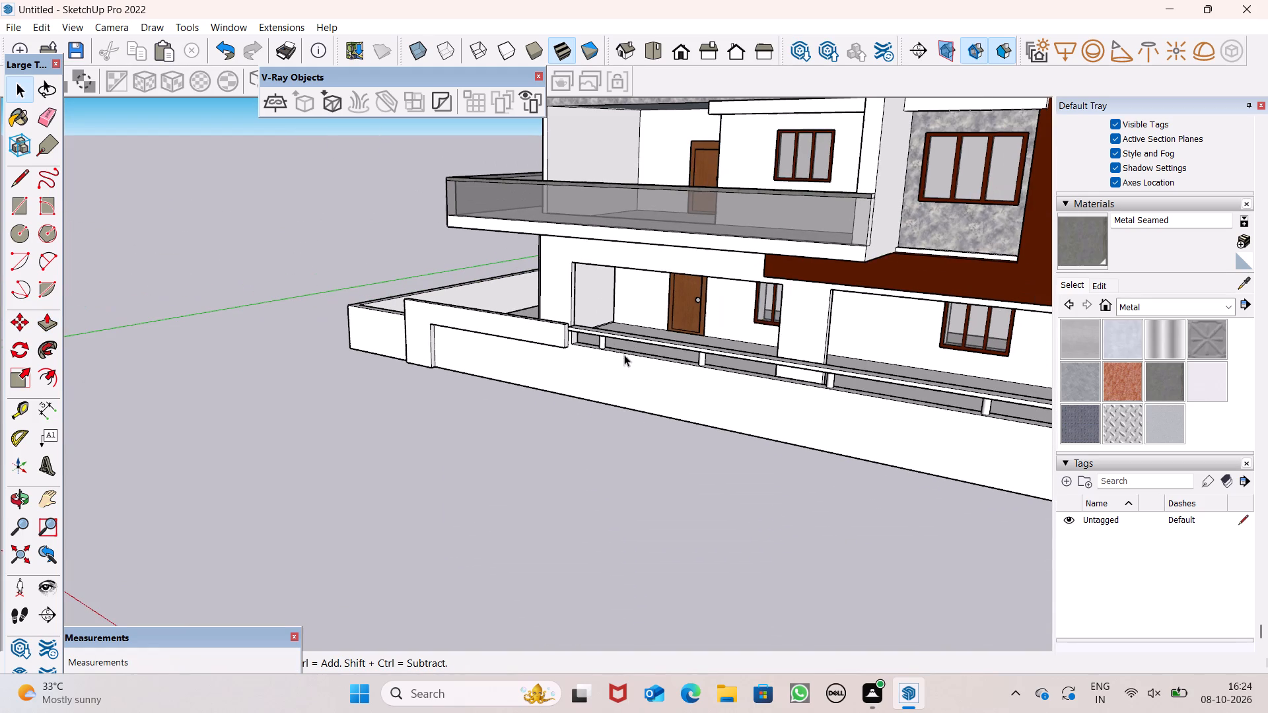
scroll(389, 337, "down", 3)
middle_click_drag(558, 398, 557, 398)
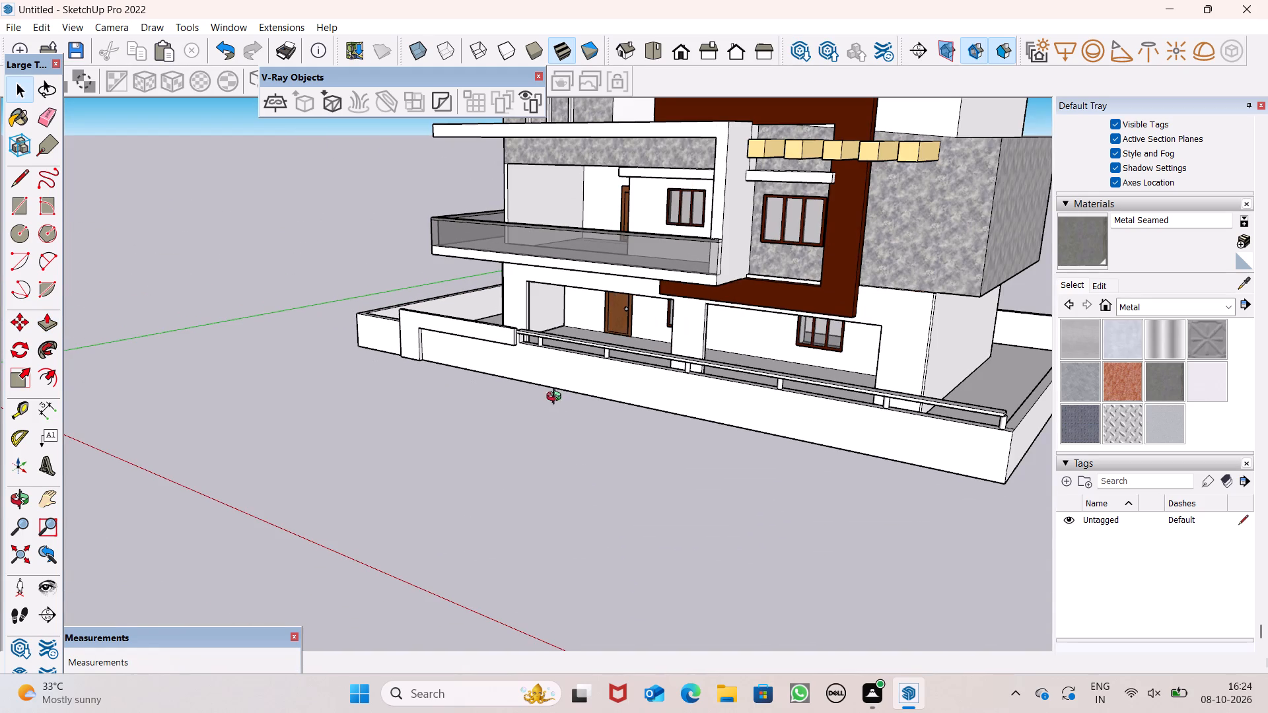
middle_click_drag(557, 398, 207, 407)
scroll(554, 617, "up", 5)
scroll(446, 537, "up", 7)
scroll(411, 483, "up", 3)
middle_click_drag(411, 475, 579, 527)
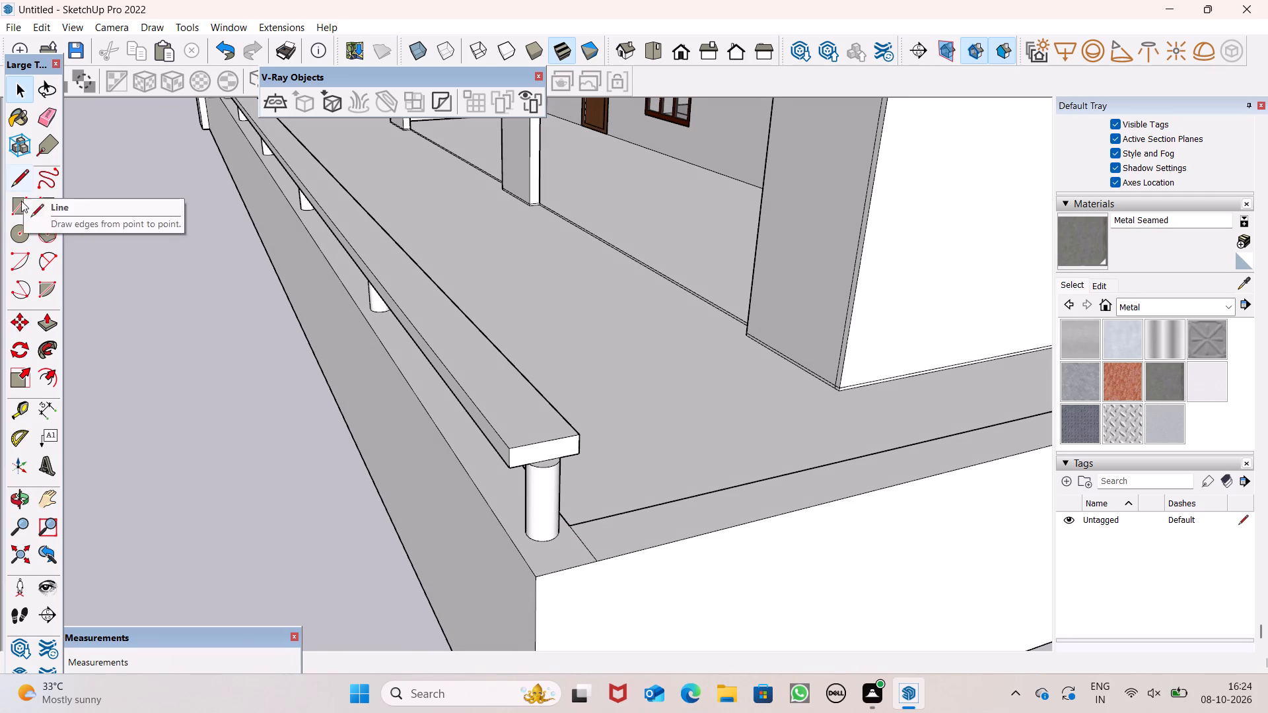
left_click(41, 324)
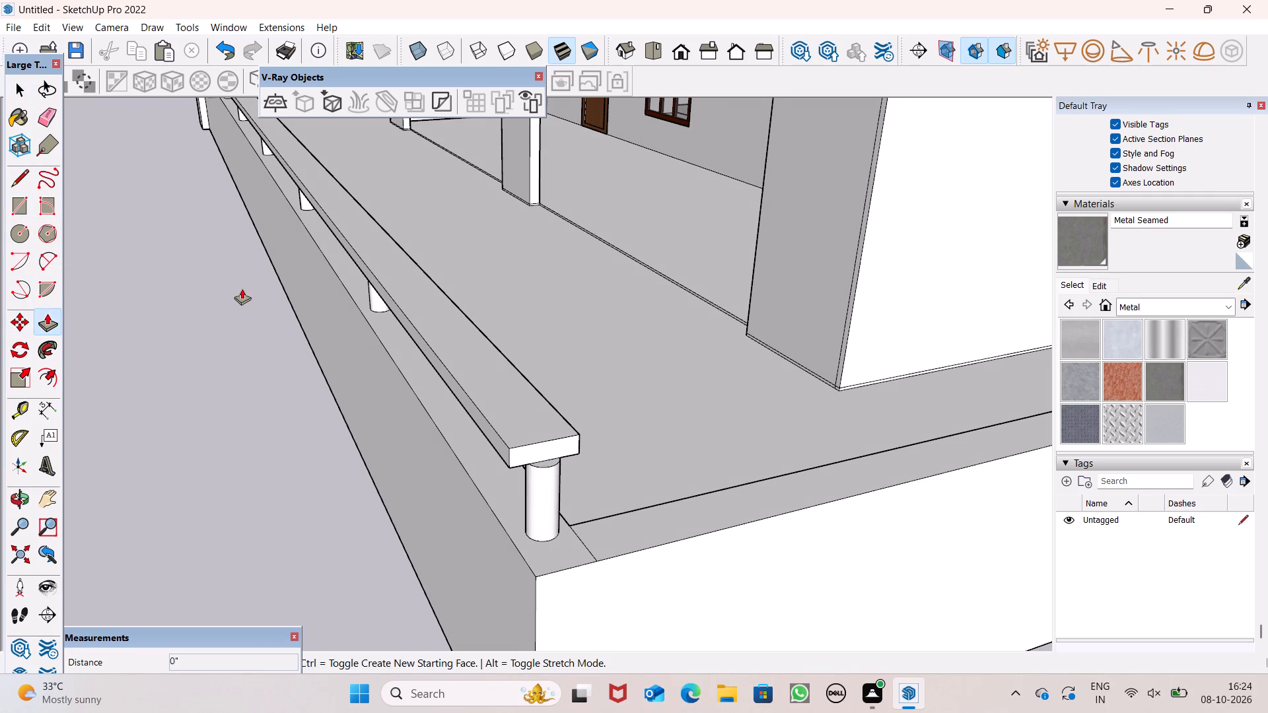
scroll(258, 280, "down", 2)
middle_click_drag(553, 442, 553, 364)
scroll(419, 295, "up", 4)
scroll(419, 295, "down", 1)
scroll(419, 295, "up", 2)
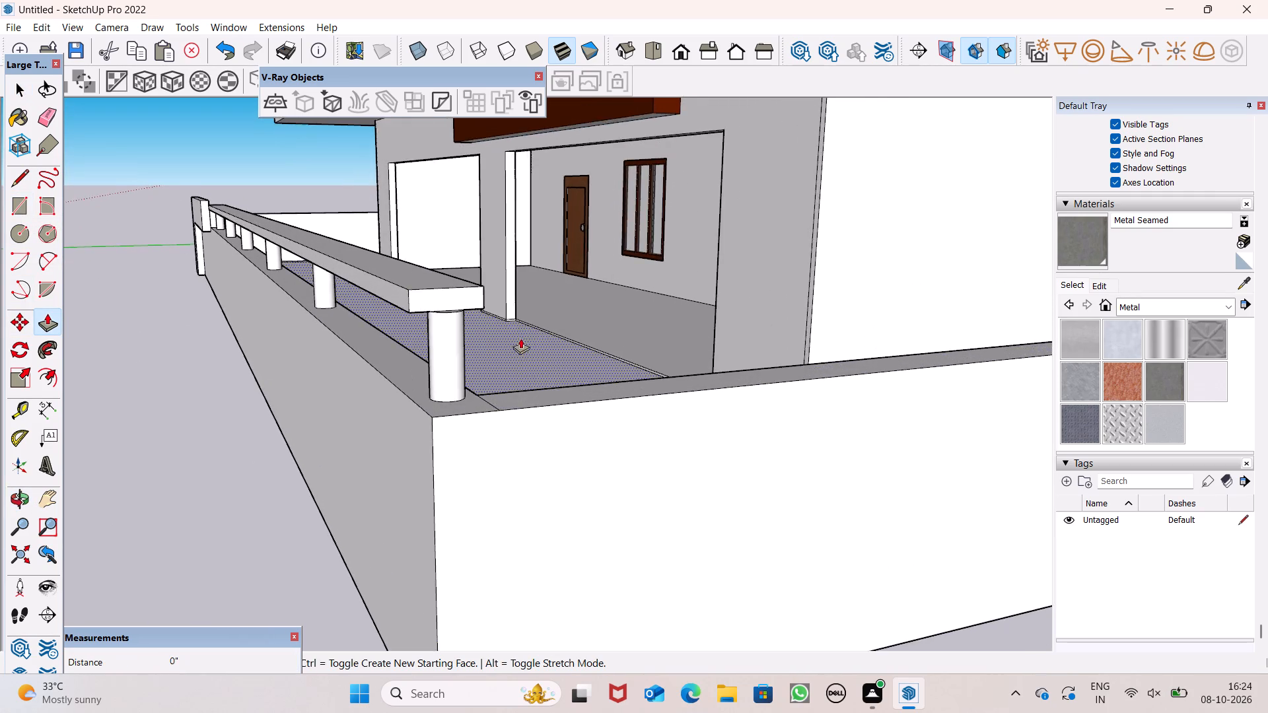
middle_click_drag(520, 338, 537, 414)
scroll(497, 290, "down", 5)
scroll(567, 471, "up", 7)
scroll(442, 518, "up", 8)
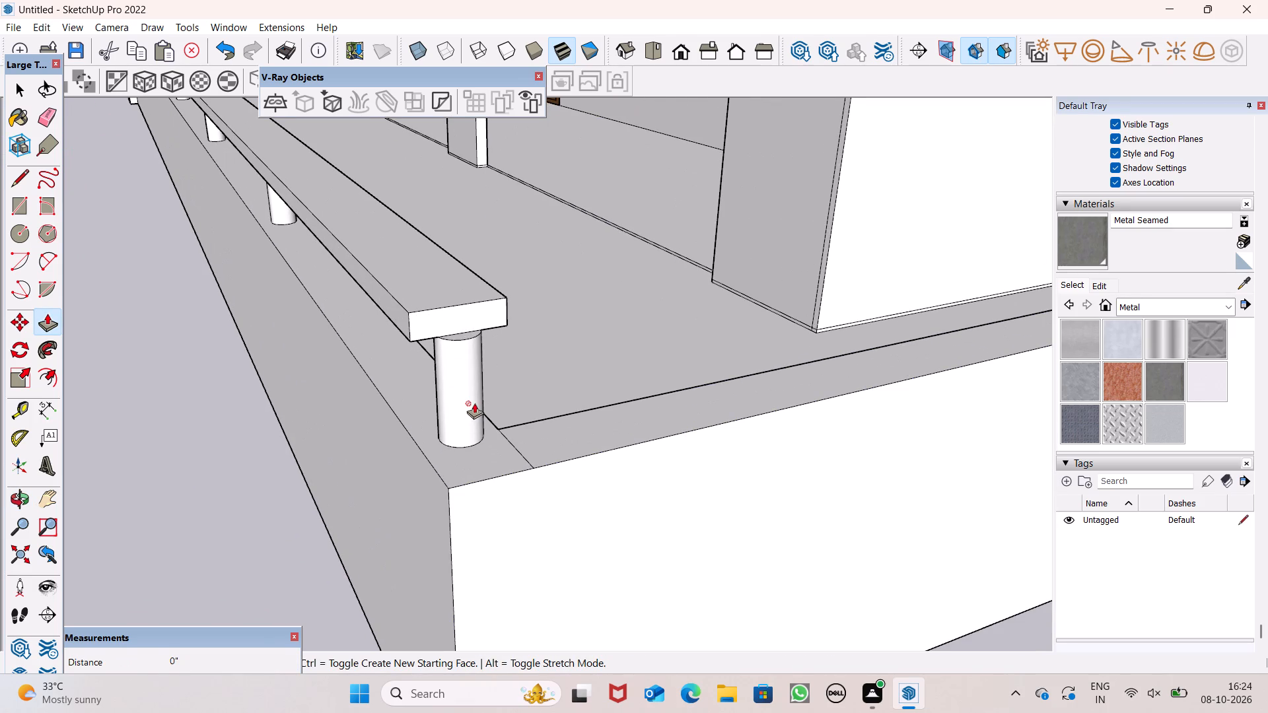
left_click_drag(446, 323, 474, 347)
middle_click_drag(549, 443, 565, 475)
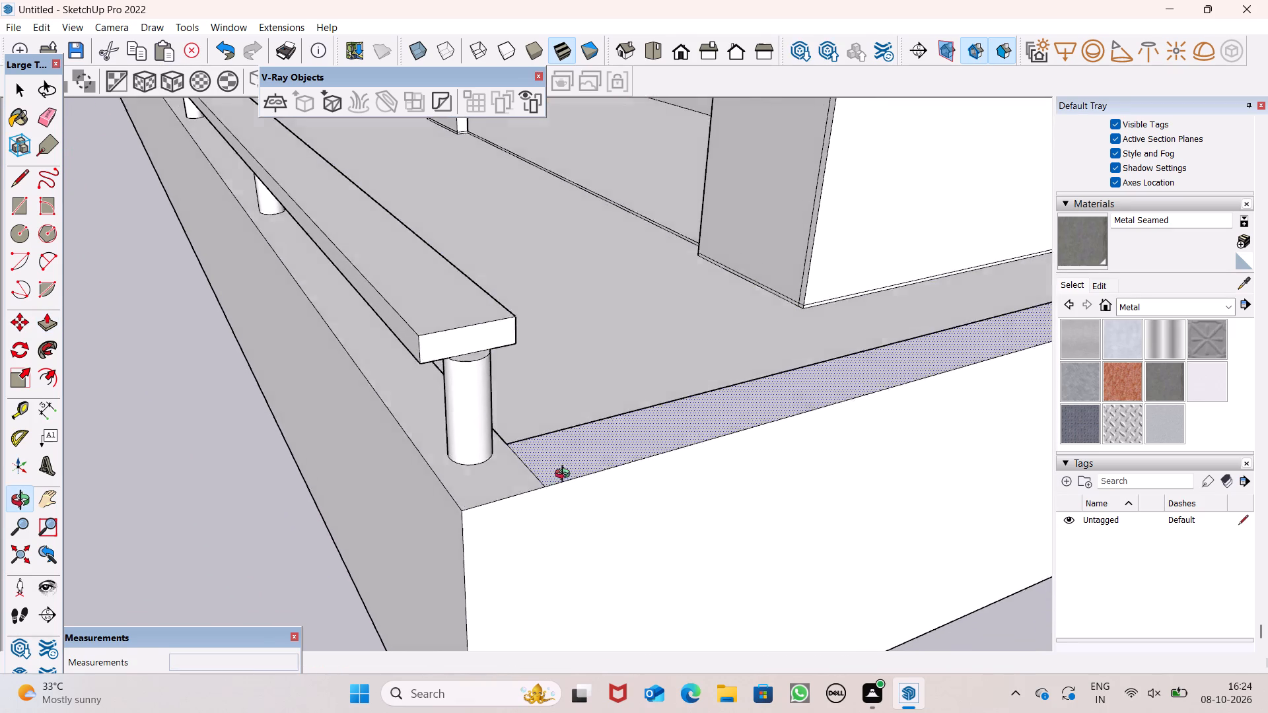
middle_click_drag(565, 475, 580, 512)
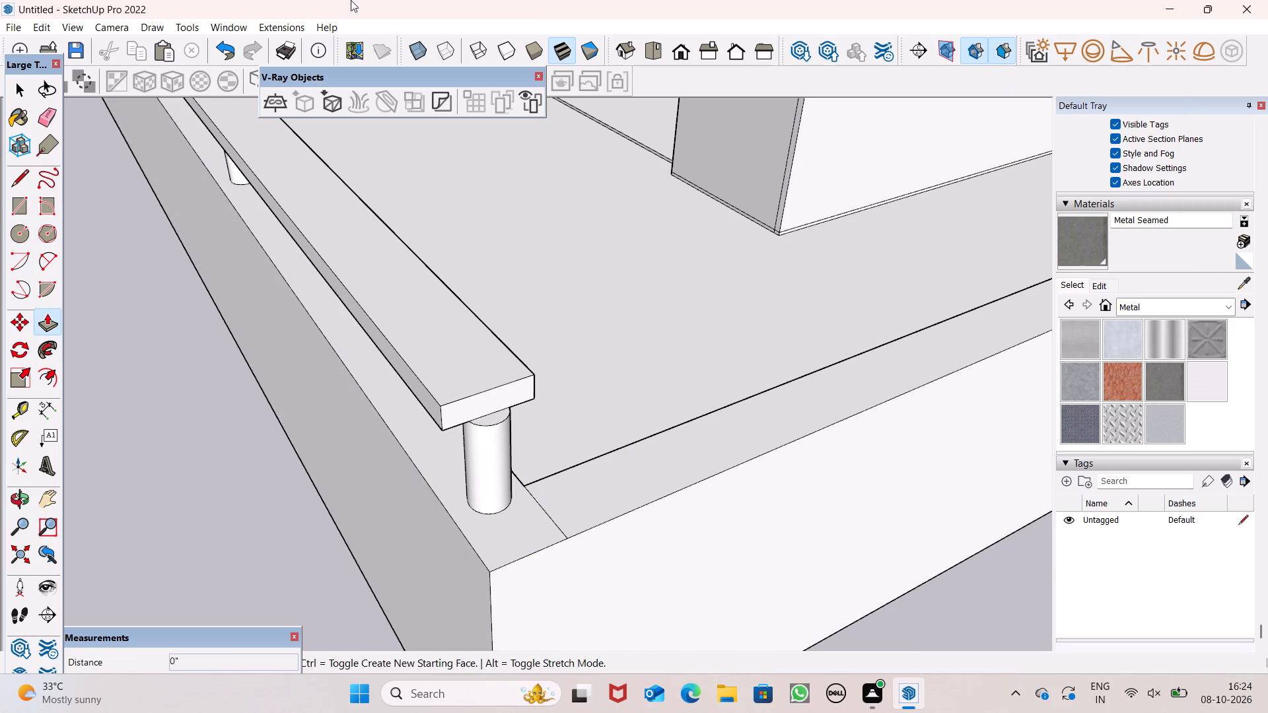
Draw a 9" line across the front wall's top between the last round post and the far corner.
left_click(6, 181)
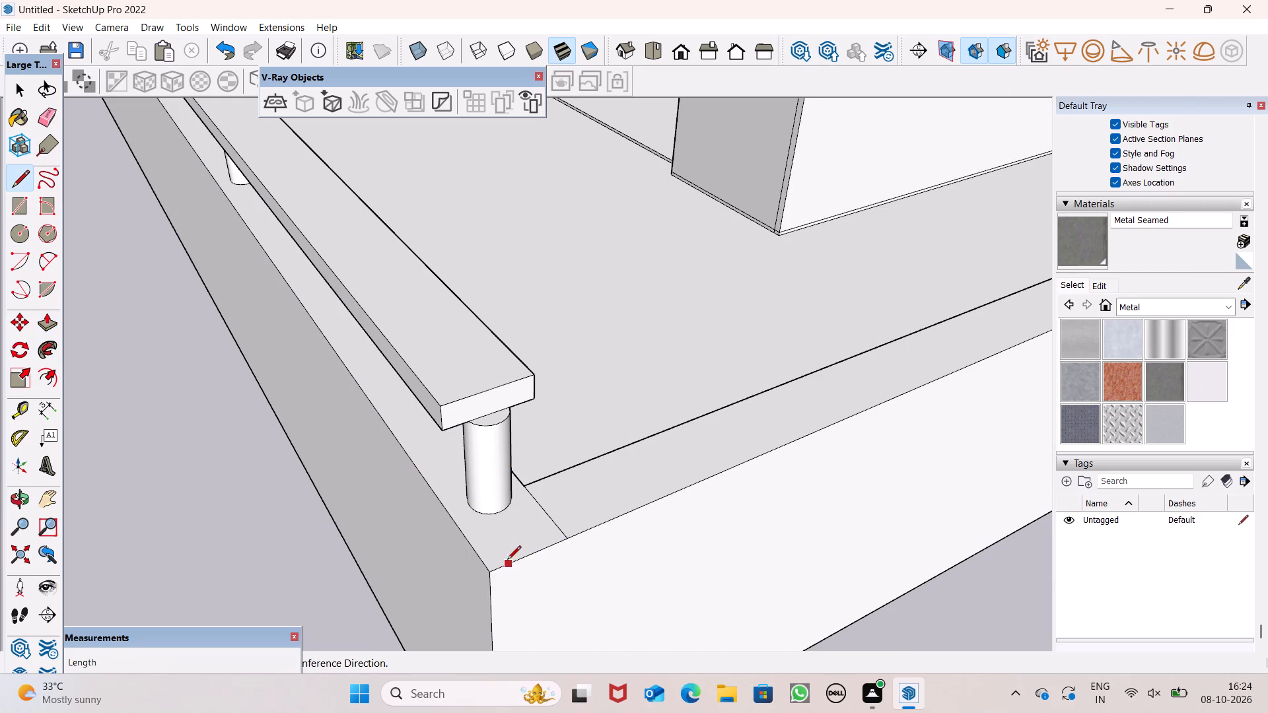
scroll(507, 562, "up", 4)
scroll(507, 562, "down", 1)
scroll(507, 562, "up", 1)
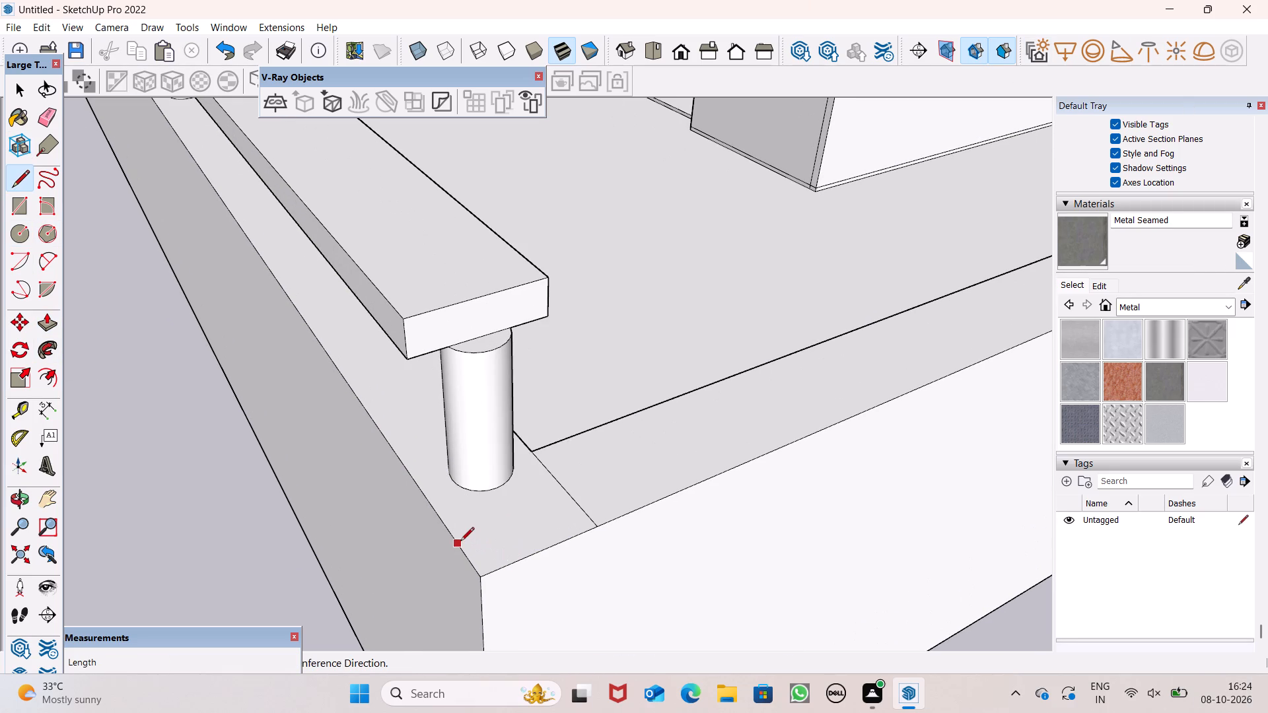
left_click_drag(456, 541, 460, 534)
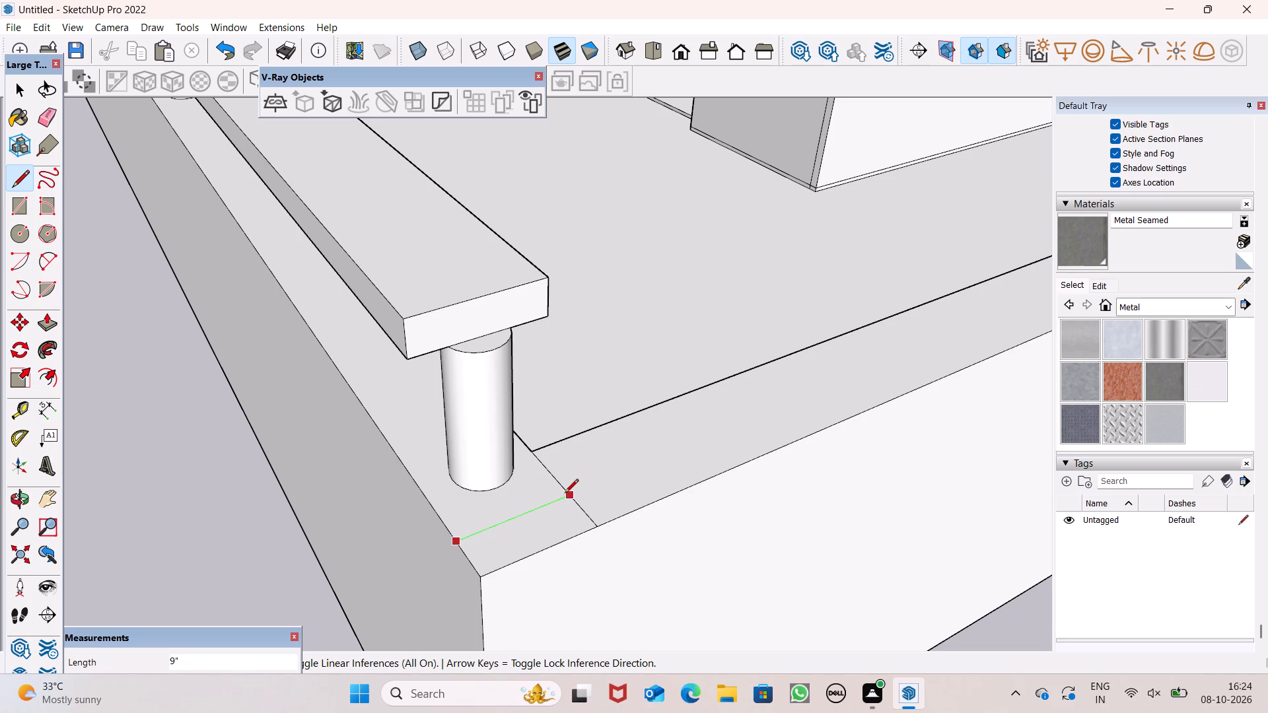
left_click(565, 493)
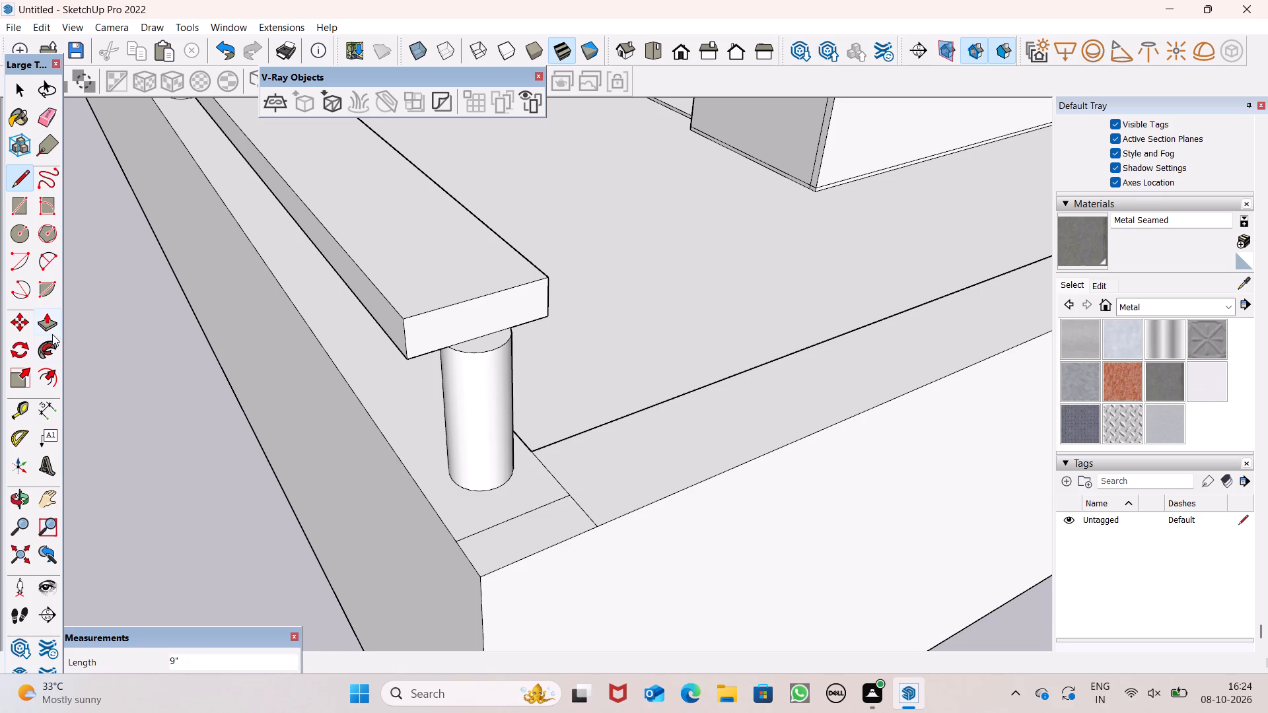
Push/Pull the small corner strip beyond the last post up about 9".
left_click(52, 330)
left_click_drag(514, 535, 523, 428)
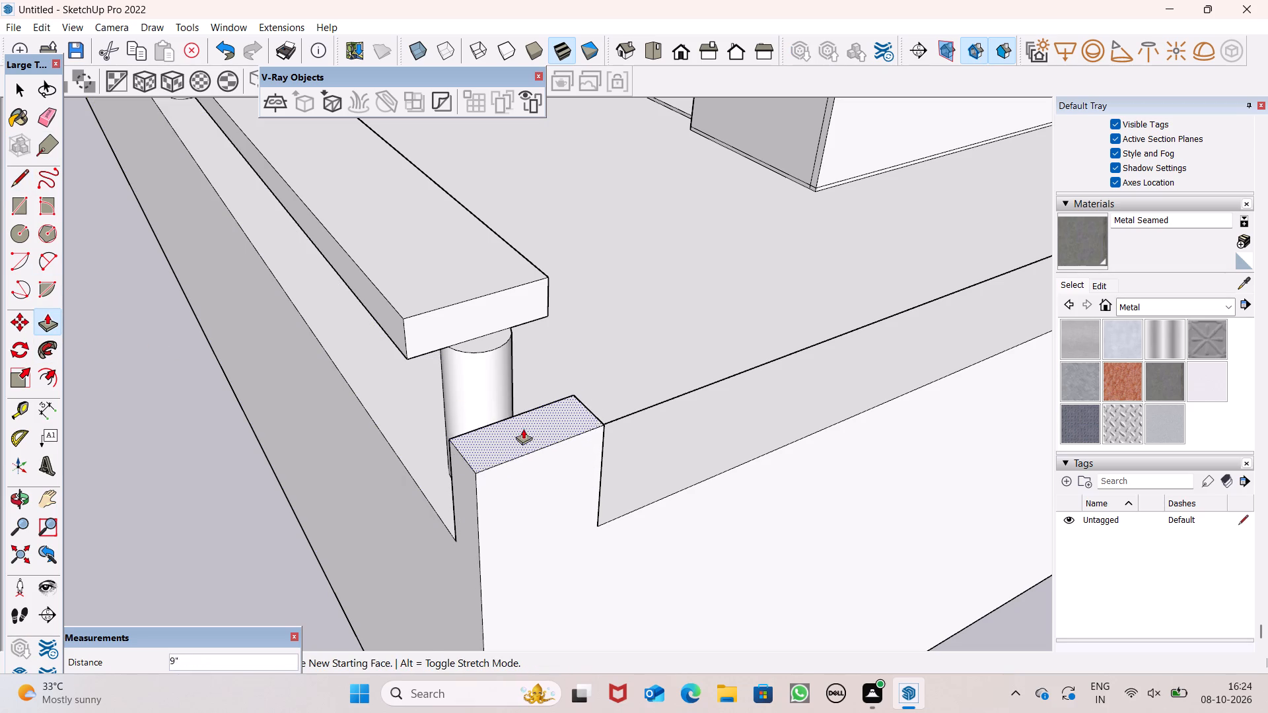
left_click_drag(523, 428, 523, 426)
left_click_drag(522, 369, 522, 363)
left_click(522, 358)
key("space")
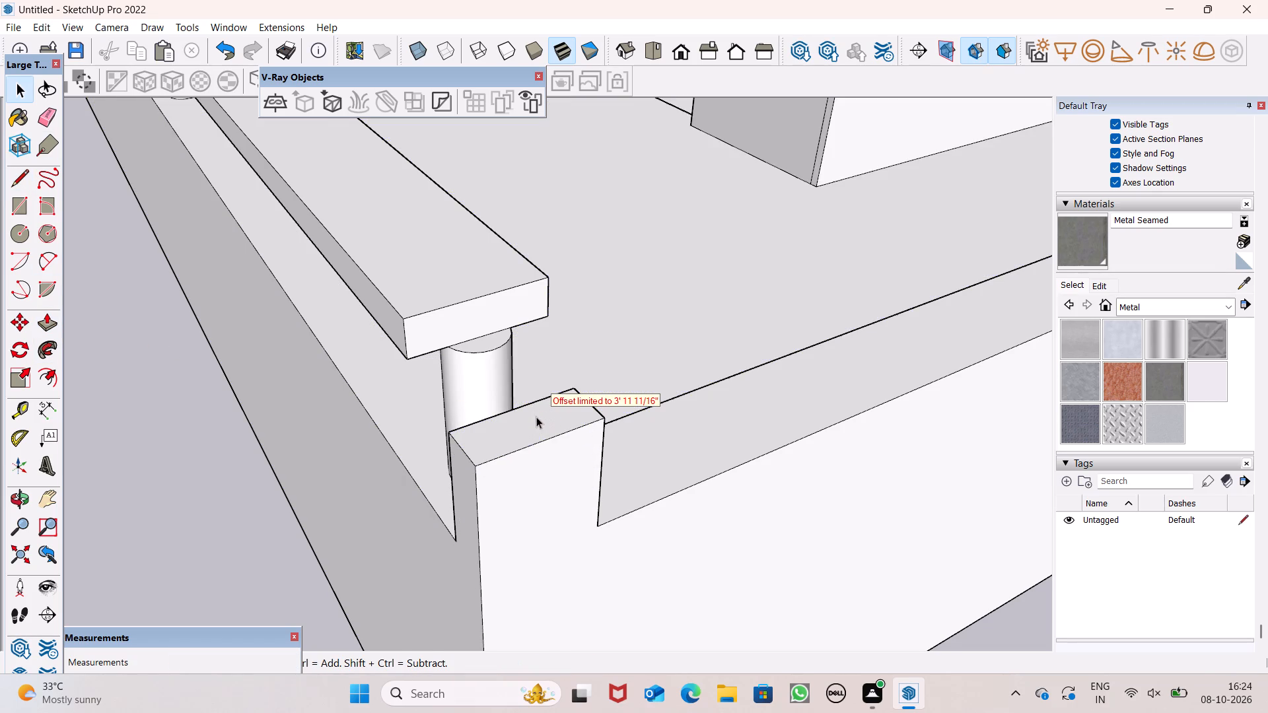
key("space")
Raise the corner upright's top face by a further 7 5/8" or so, above the slab rail.
scroll(536, 430, "down", 4)
scroll(537, 432, "up", 1)
scroll(581, 397, "down", 4)
middle_click_drag(581, 421, 774, 351)
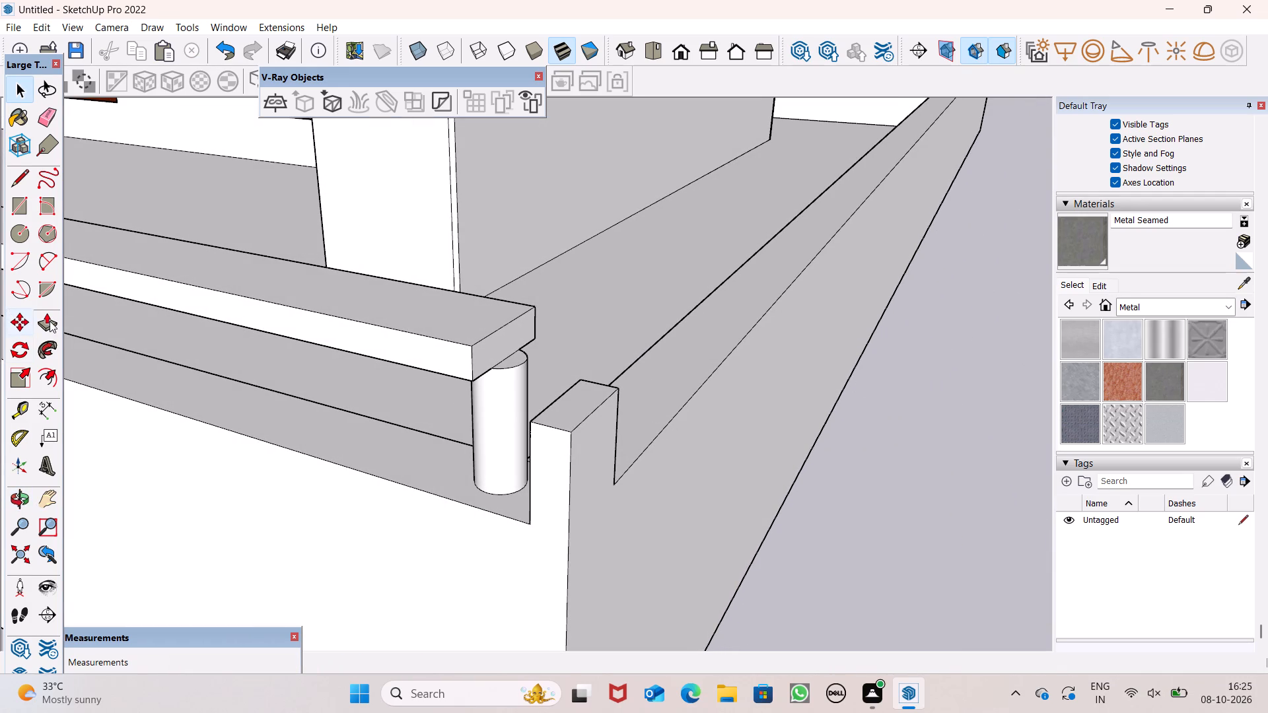
left_click(50, 321)
left_click_drag(572, 405, 577, 392)
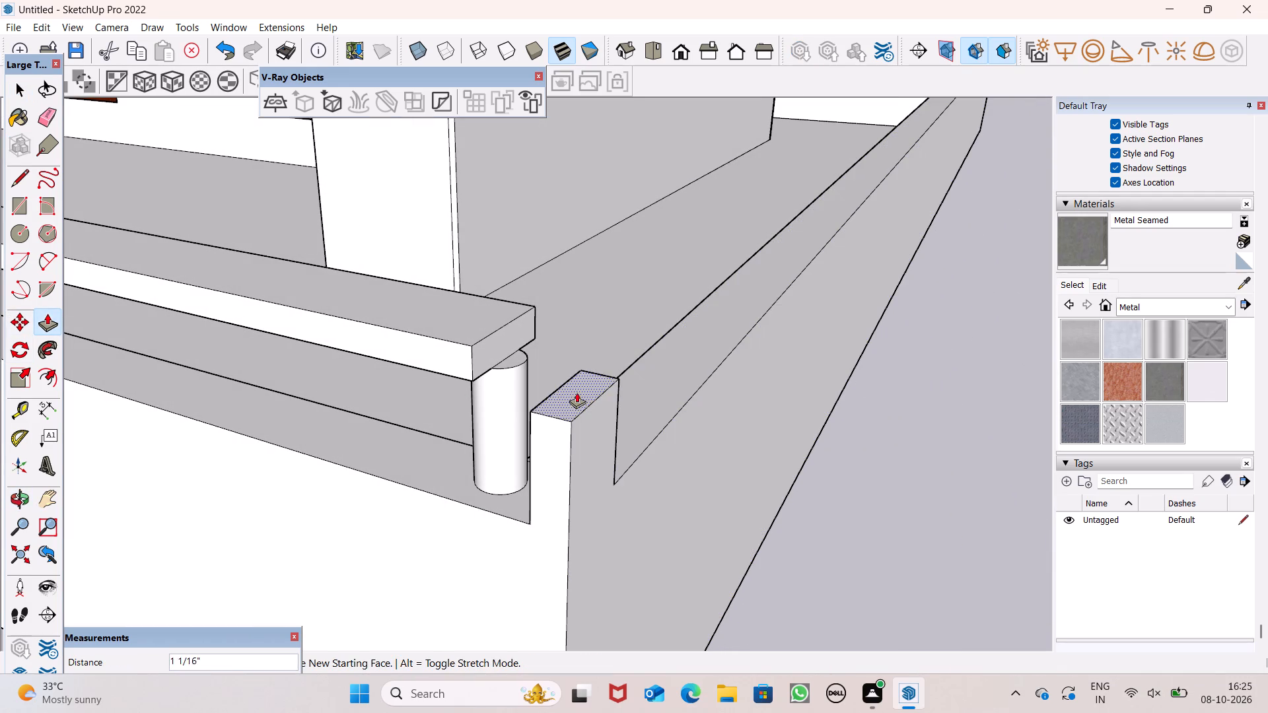
left_click_drag(577, 392, 574, 317)
middle_click_drag(552, 379, 775, 275)
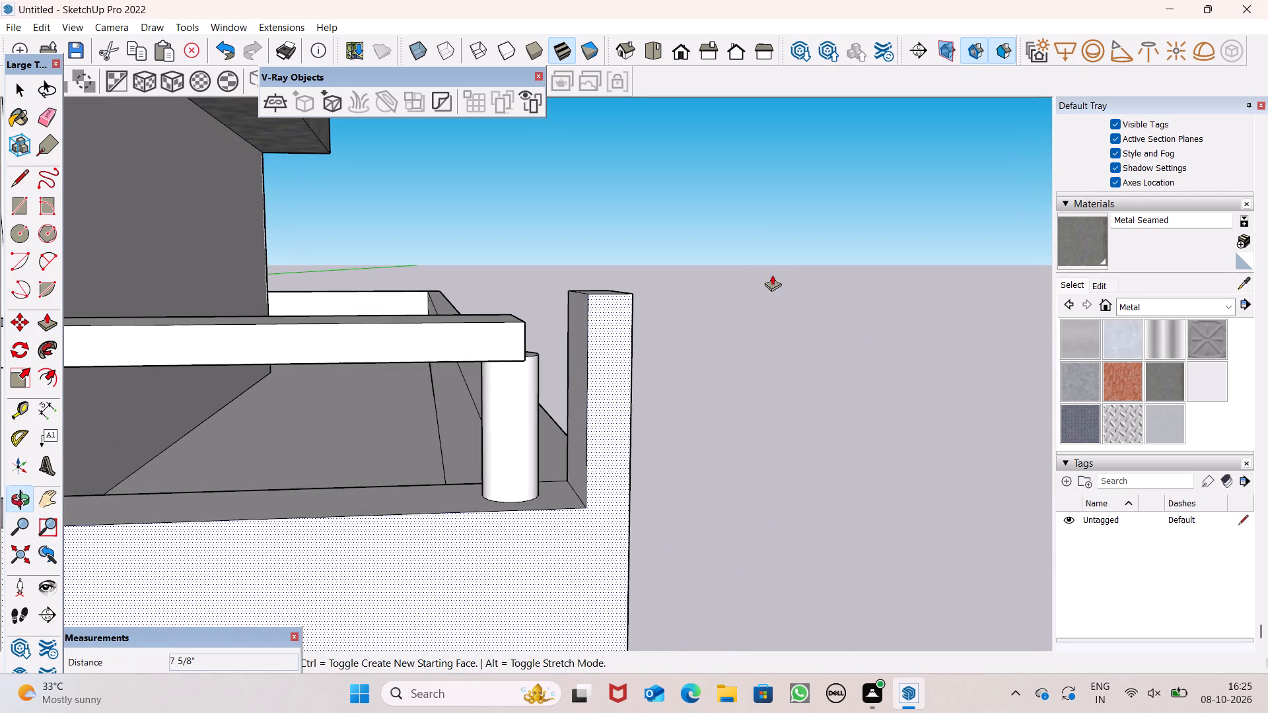
Extend the slab rail's end face toward the corner upright to cover the top of the last round post.
scroll(645, 310, "up", 4)
scroll(650, 310, "down", 4)
middle_click_drag(625, 345, 621, 367)
middle_click_drag(562, 386, 464, 417)
scroll(493, 386, "up", 2)
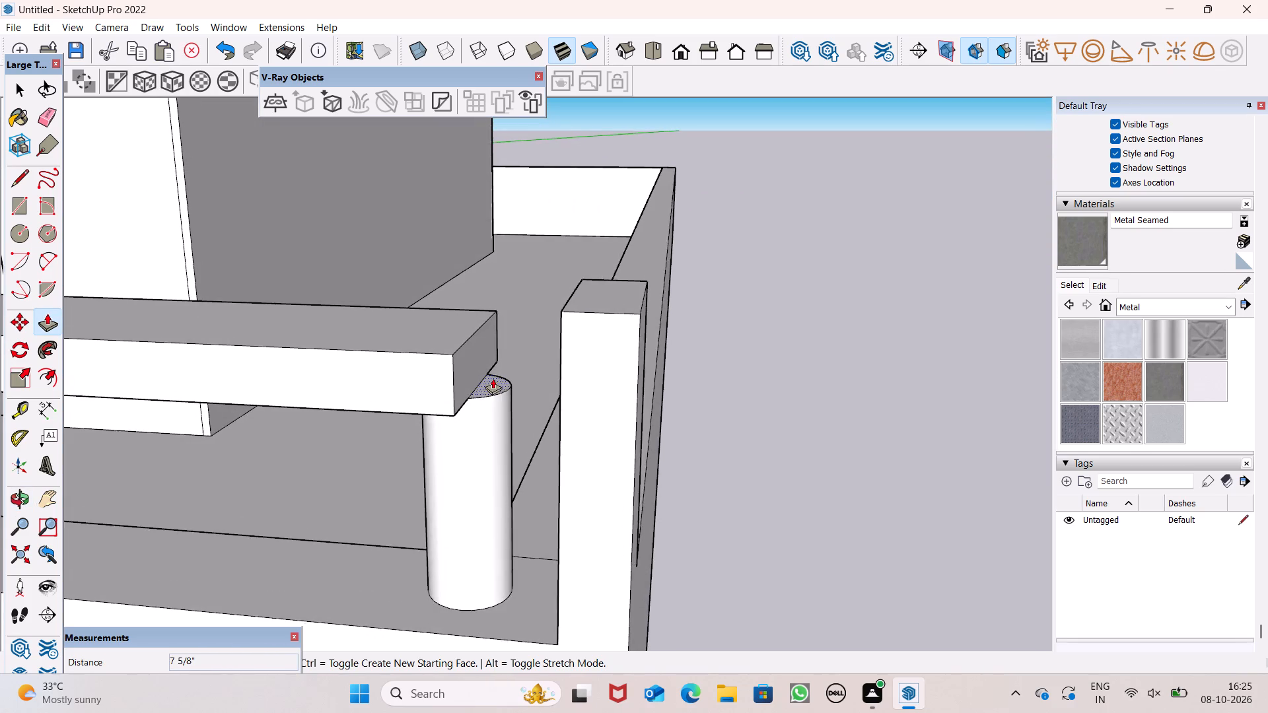
scroll(493, 378, "down", 1)
scroll(493, 378, "up", 2)
left_click_drag(461, 368, 542, 384)
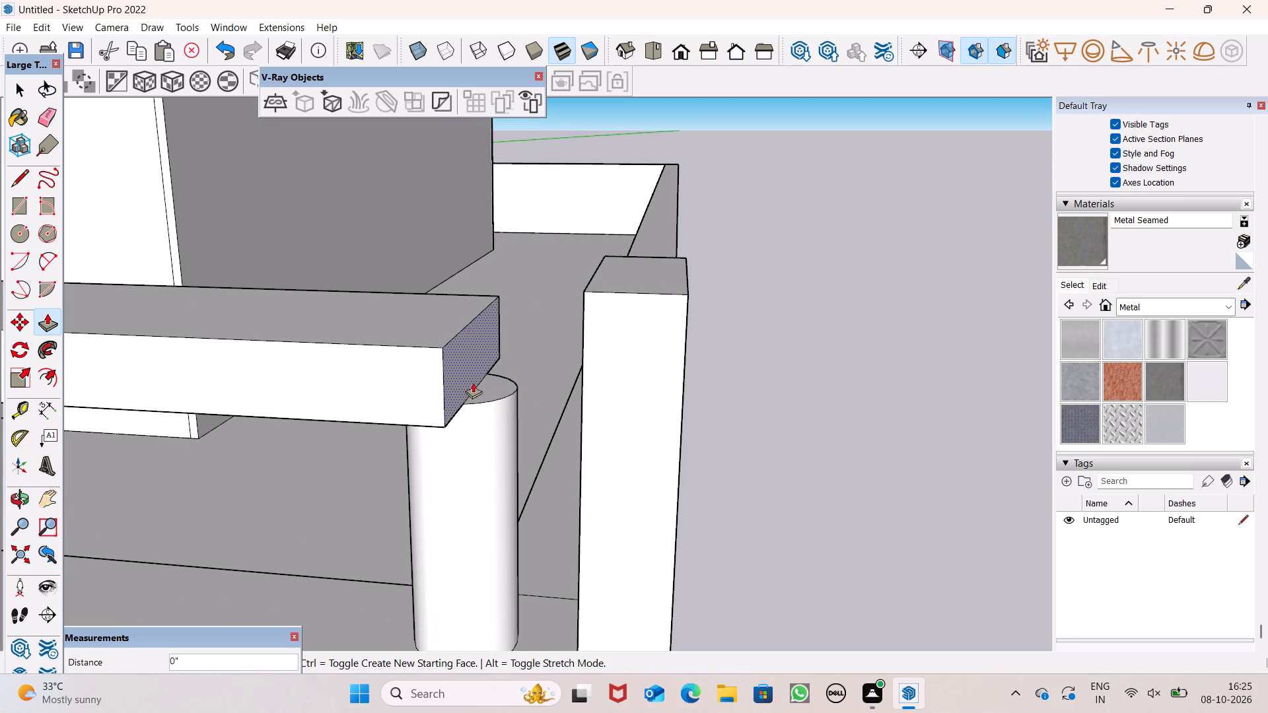
scroll(474, 381, "up", 8)
middle_click(474, 381)
left_click_drag(465, 379, 536, 402)
key("space")
key("space")
Push the corner upright's top face down by about 1".
scroll(485, 375, "up", 1)
scroll(486, 378, "down", 5)
scroll(651, 420, "down", 2)
middle_click_drag(658, 442, 839, 425)
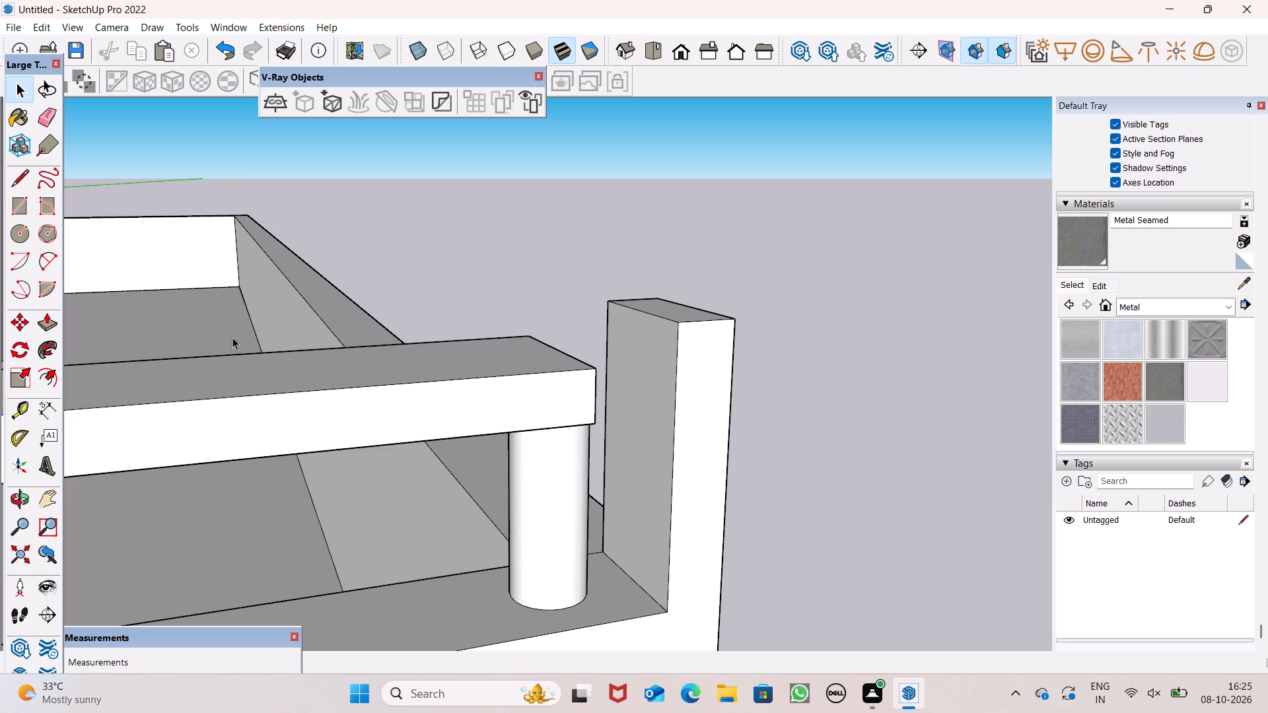
left_click(55, 322)
middle_click_drag(686, 345, 693, 387)
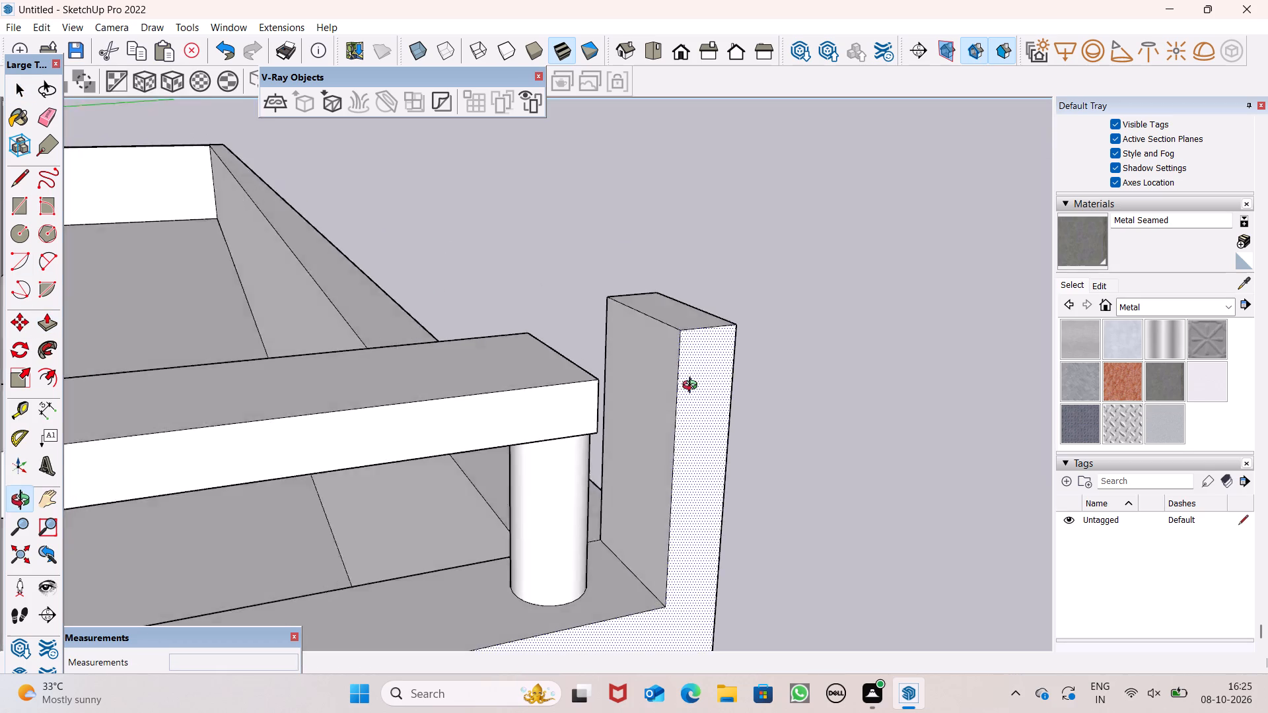
middle_click_drag(693, 387, 684, 450)
scroll(683, 335, "up", 4)
left_click_drag(683, 335, 679, 359)
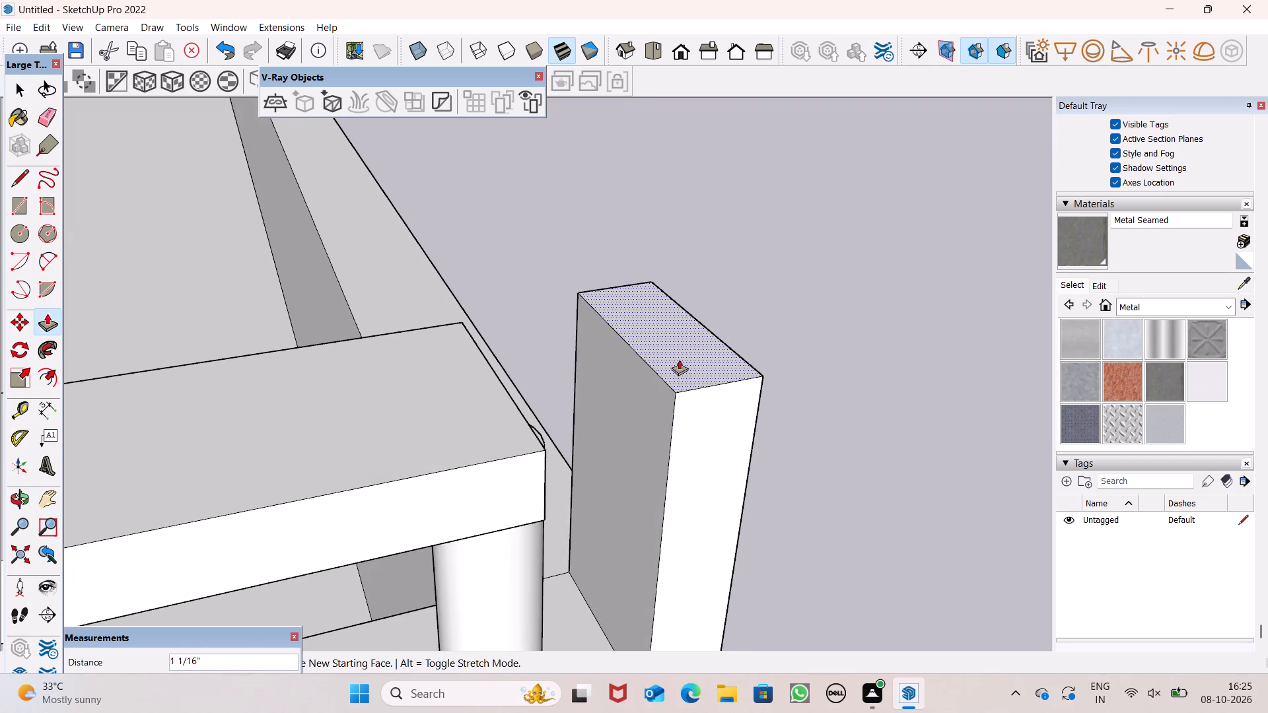
left_click_drag(679, 359, 673, 362)
key("space")
Draw a 9" horizontal line across the corner upright's inner face, level with the slab rail.
middle_click_drag(779, 465, 758, 315)
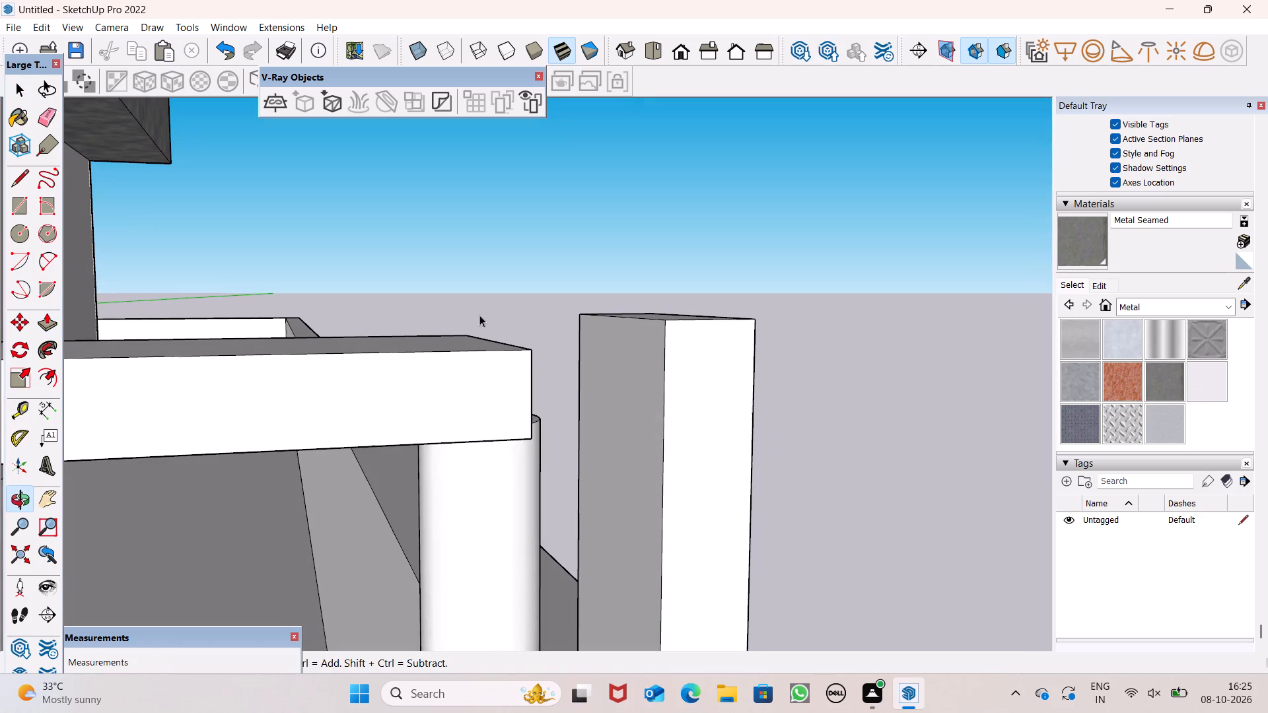
left_click(28, 180)
scroll(623, 429, "up", 7)
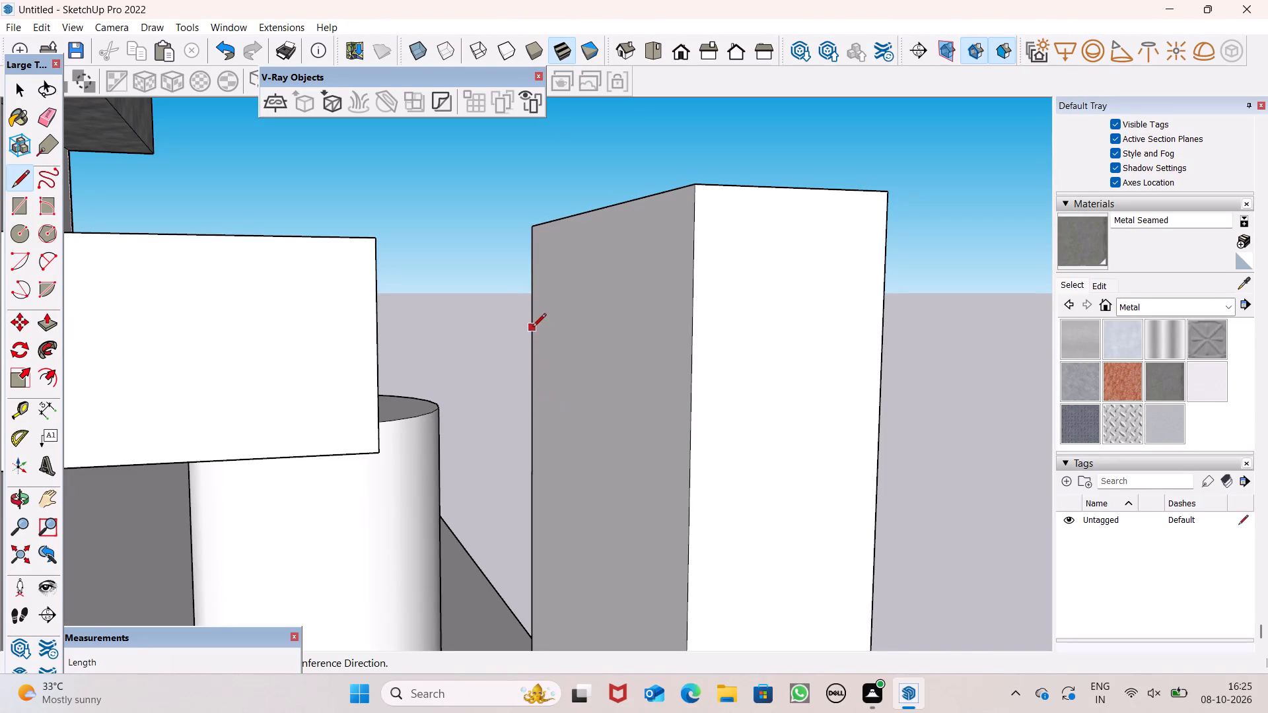
left_click(530, 345)
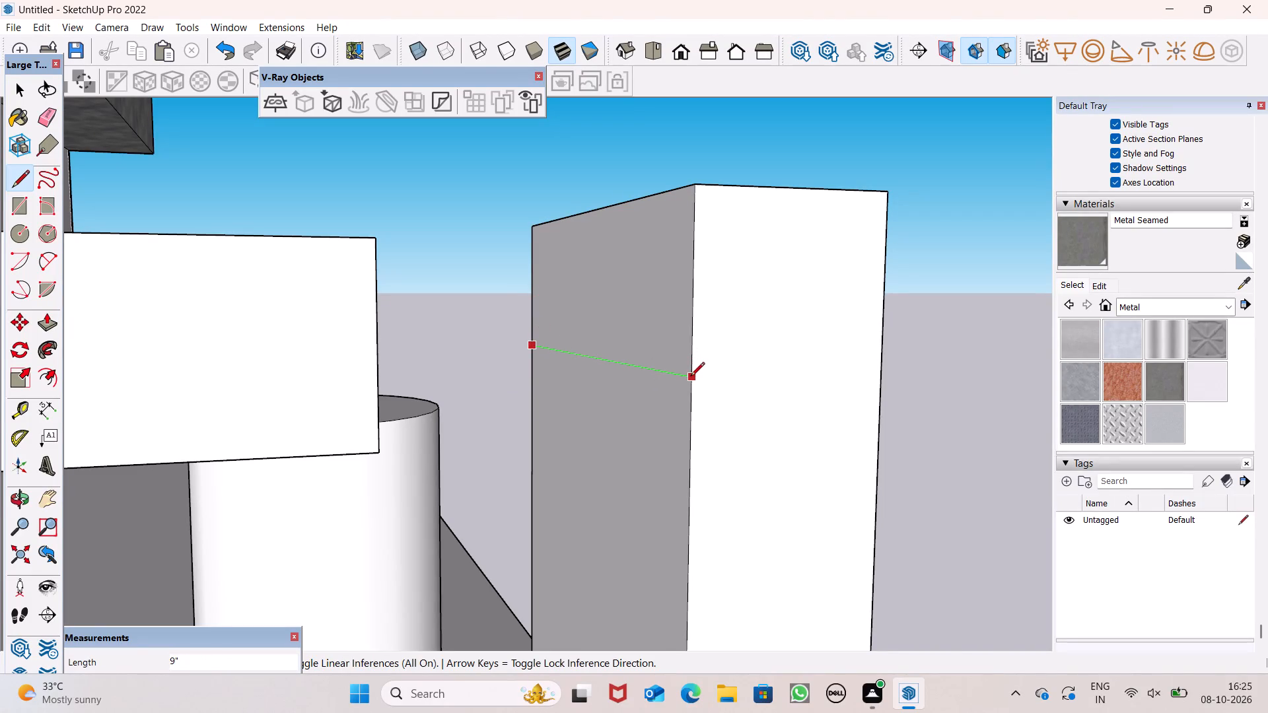
left_click(691, 377)
key("space")
Push/Pull the upper part of the corner upright's inner face across to the slab rail's end, leaving an opening below.
left_click(52, 324)
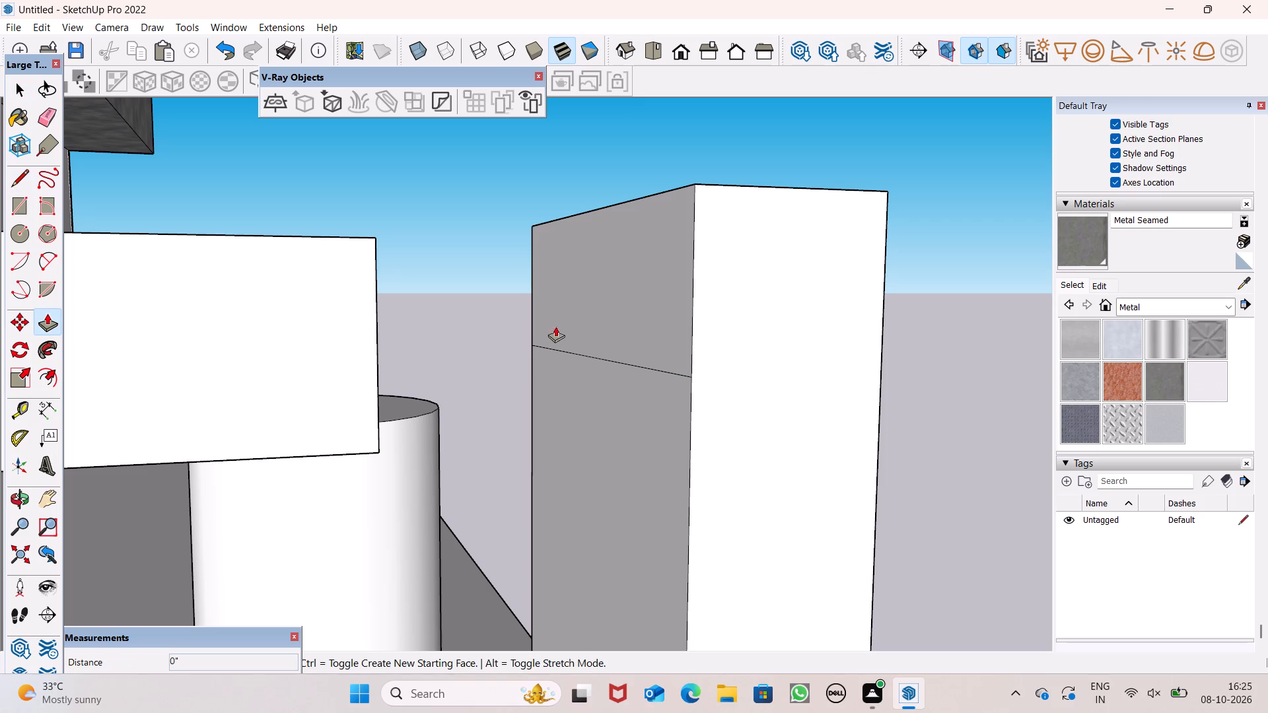
left_click_drag(659, 313, 444, 325)
left_click_drag(413, 325, 365, 325)
left_click(365, 325)
left_click_drag(365, 325, 359, 325)
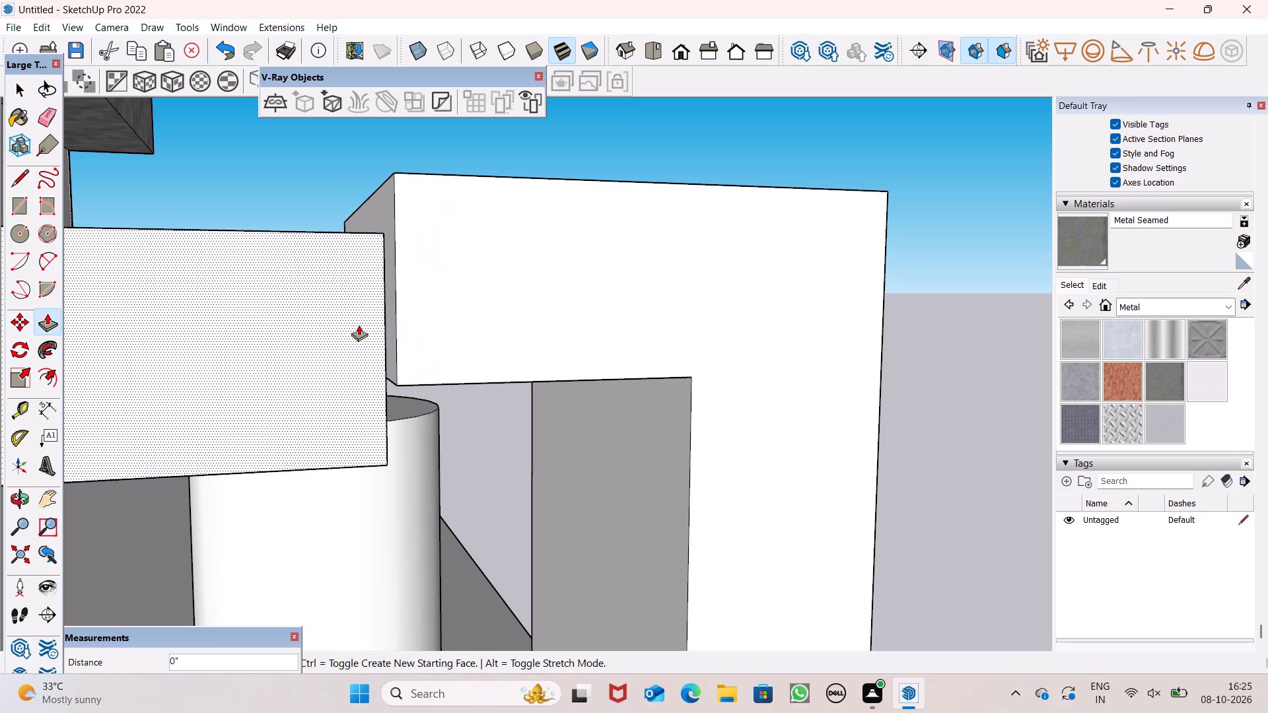
left_click_drag(359, 325, 351, 323)
left_click(351, 323)
key("space")
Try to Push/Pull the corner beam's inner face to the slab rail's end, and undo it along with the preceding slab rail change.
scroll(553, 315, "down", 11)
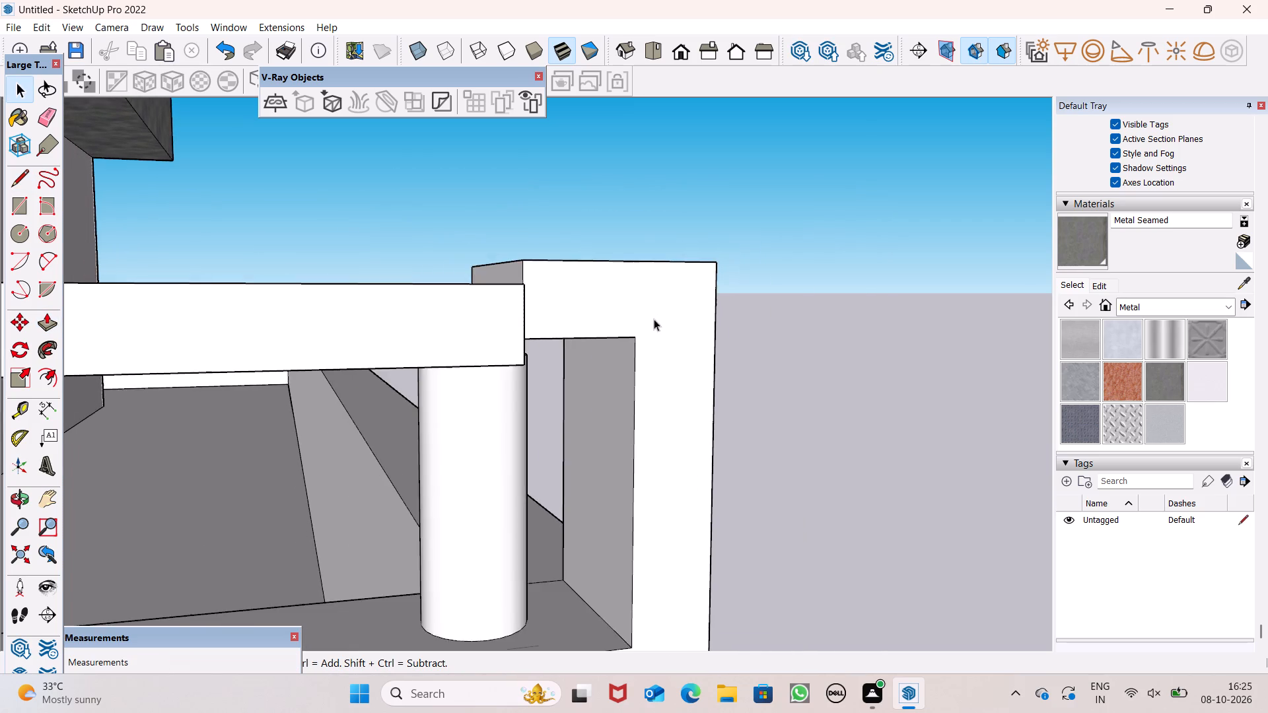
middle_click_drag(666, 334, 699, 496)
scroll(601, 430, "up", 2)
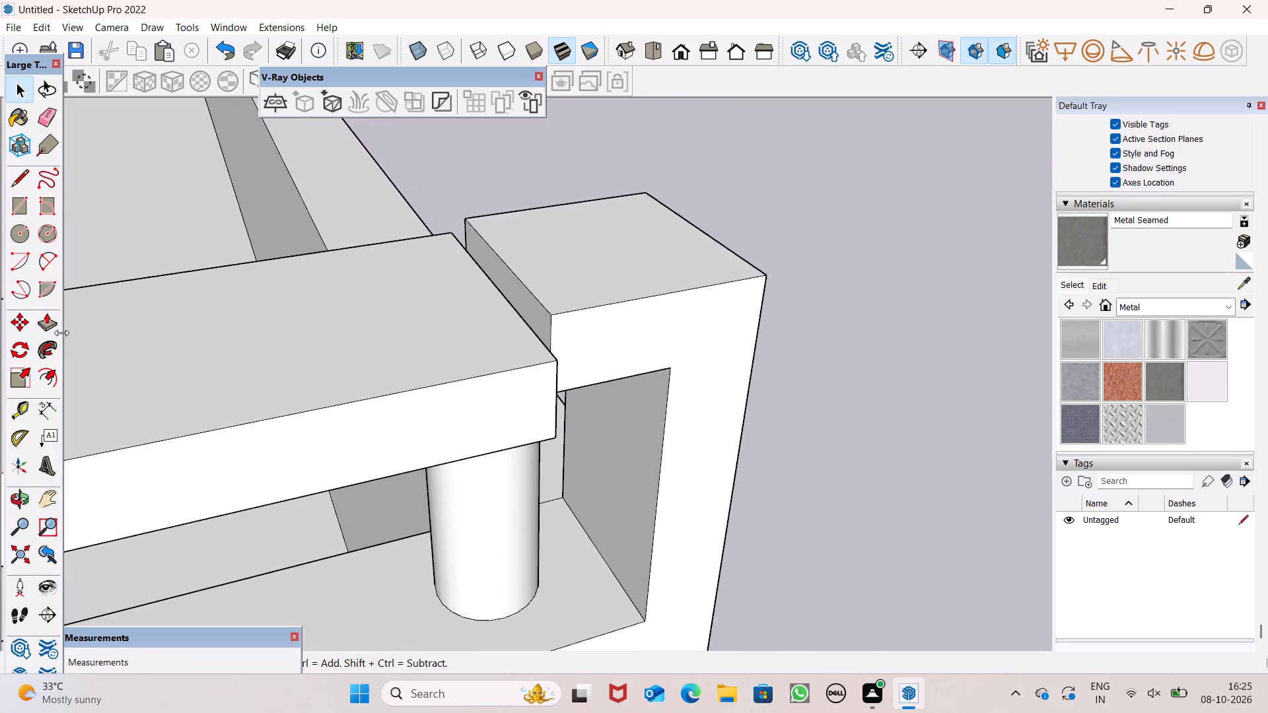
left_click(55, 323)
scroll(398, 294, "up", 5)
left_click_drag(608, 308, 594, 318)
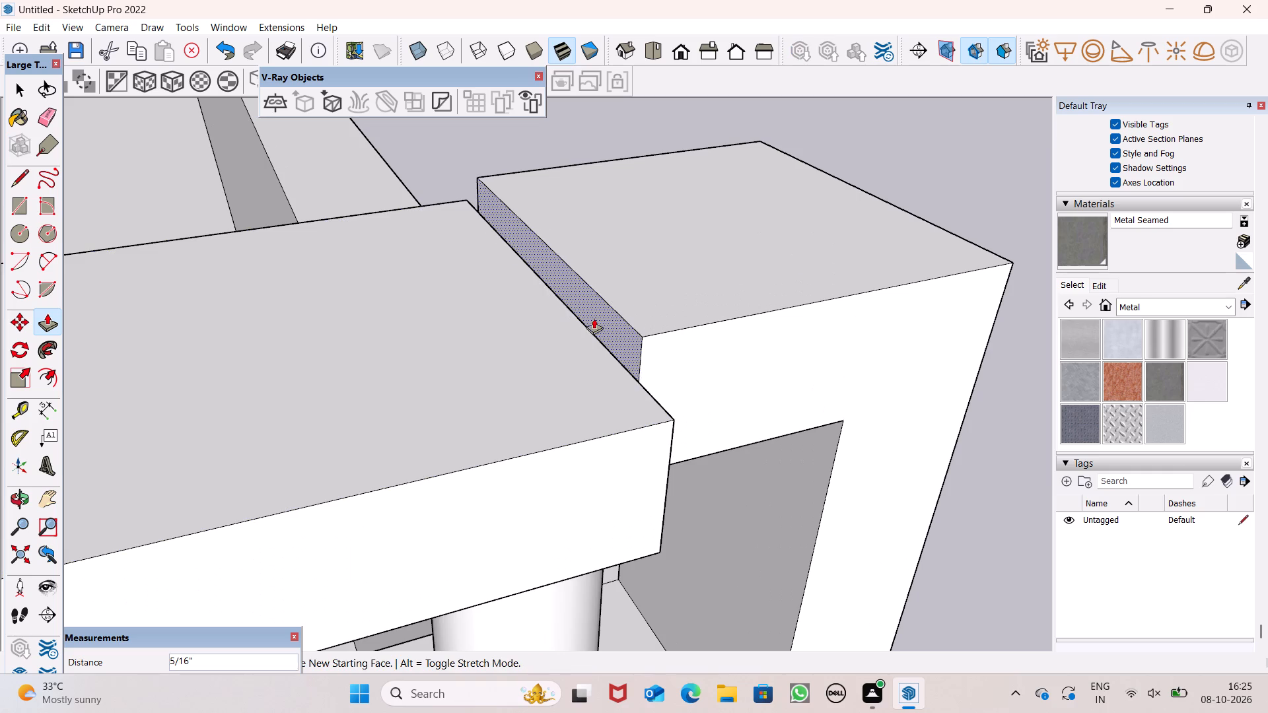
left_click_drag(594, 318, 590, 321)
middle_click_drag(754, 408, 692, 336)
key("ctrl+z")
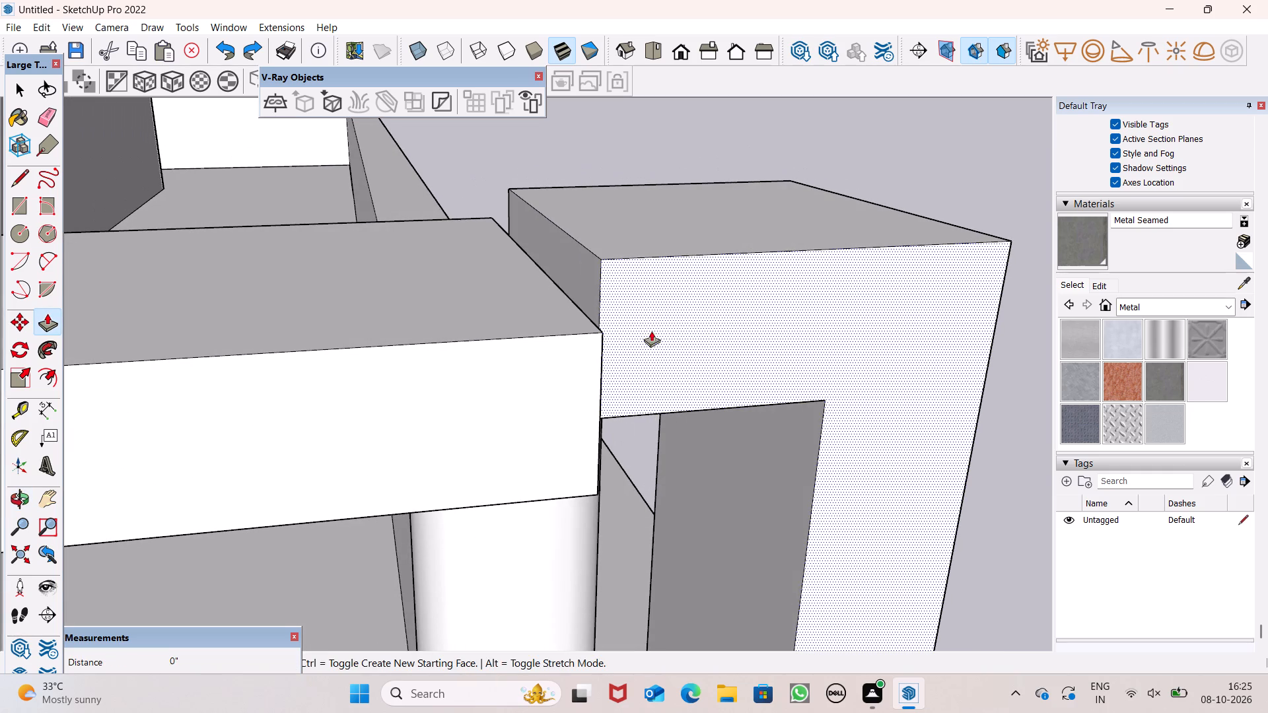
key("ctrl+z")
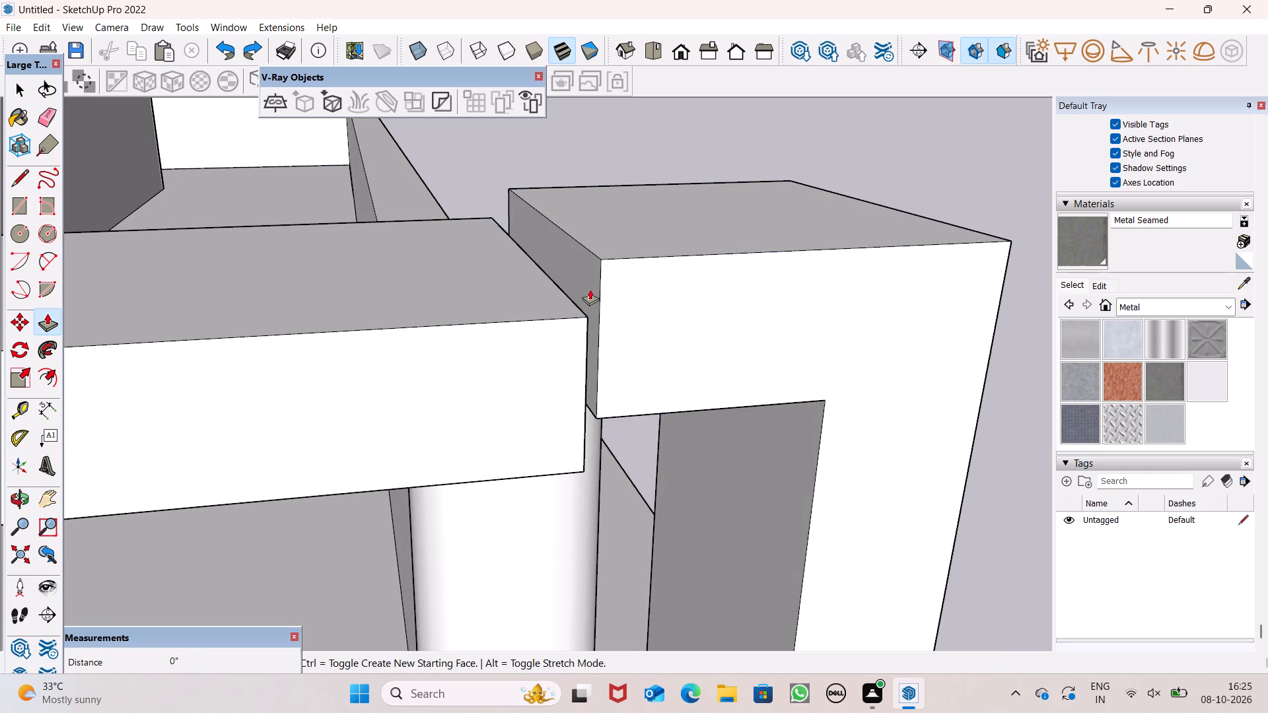
Push/Pull the corner beam's inner face about 5/16" to meet the slab rail's end.
left_click_drag(591, 285, 567, 297)
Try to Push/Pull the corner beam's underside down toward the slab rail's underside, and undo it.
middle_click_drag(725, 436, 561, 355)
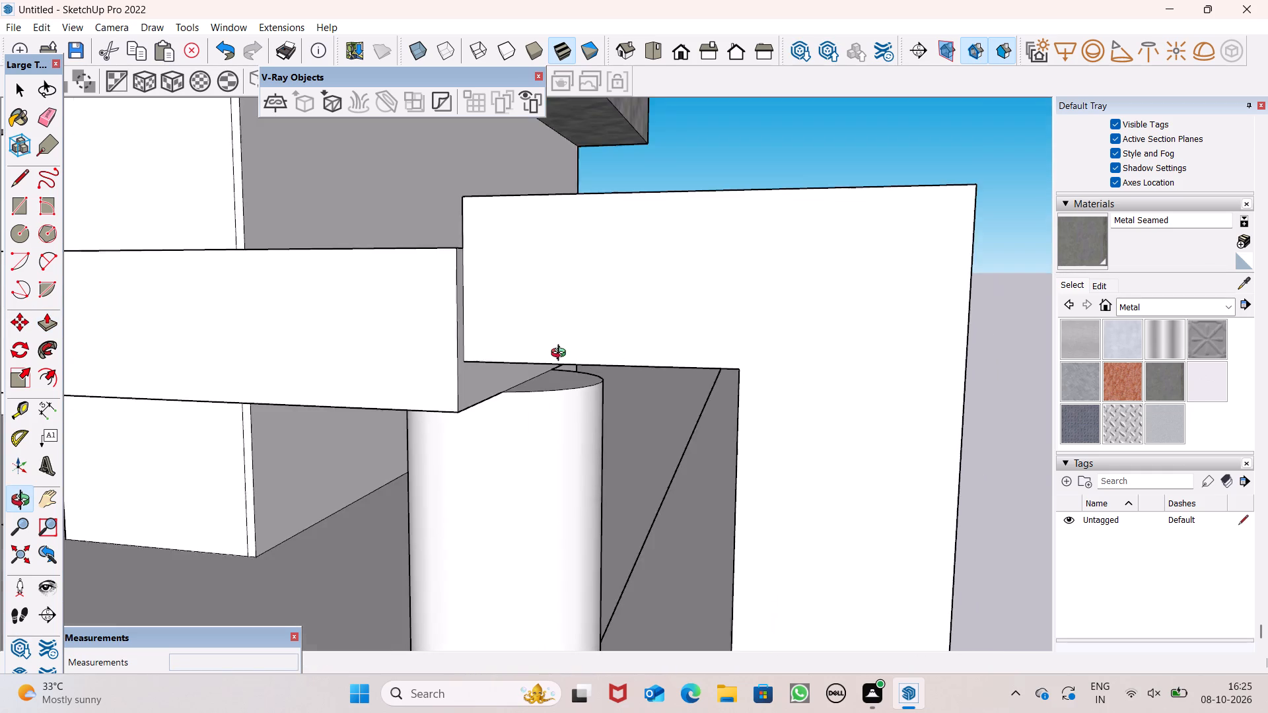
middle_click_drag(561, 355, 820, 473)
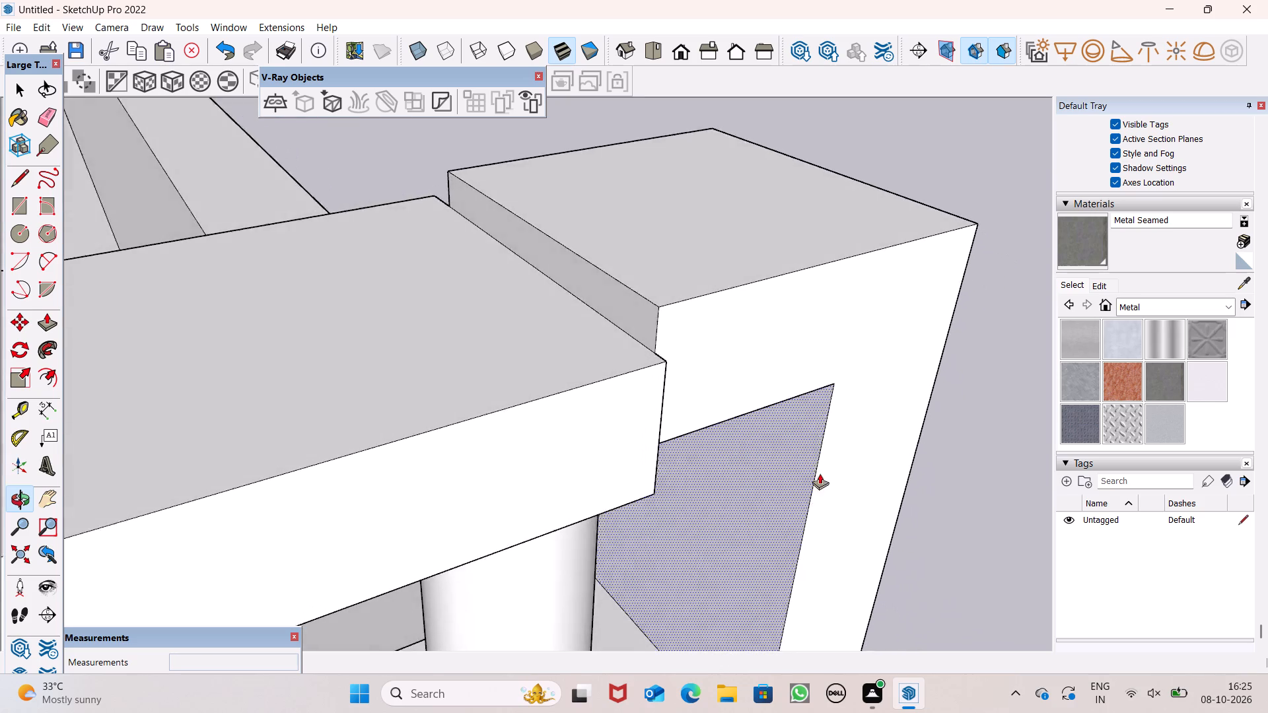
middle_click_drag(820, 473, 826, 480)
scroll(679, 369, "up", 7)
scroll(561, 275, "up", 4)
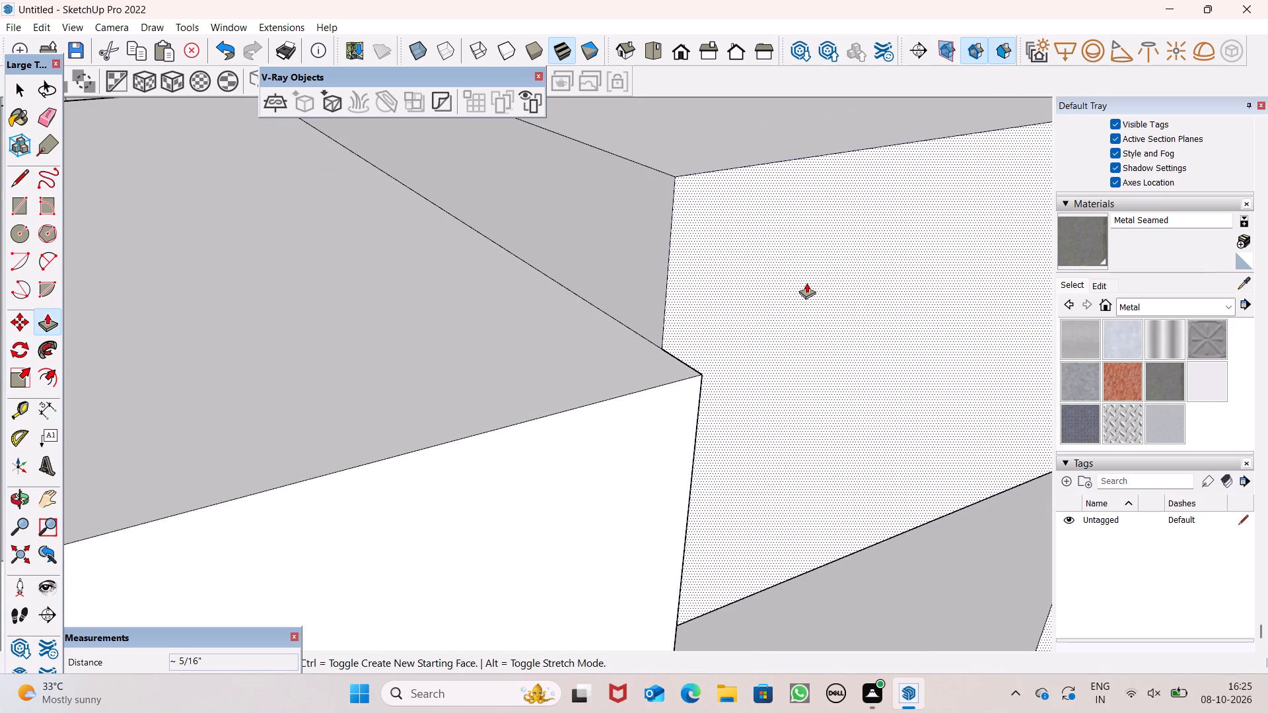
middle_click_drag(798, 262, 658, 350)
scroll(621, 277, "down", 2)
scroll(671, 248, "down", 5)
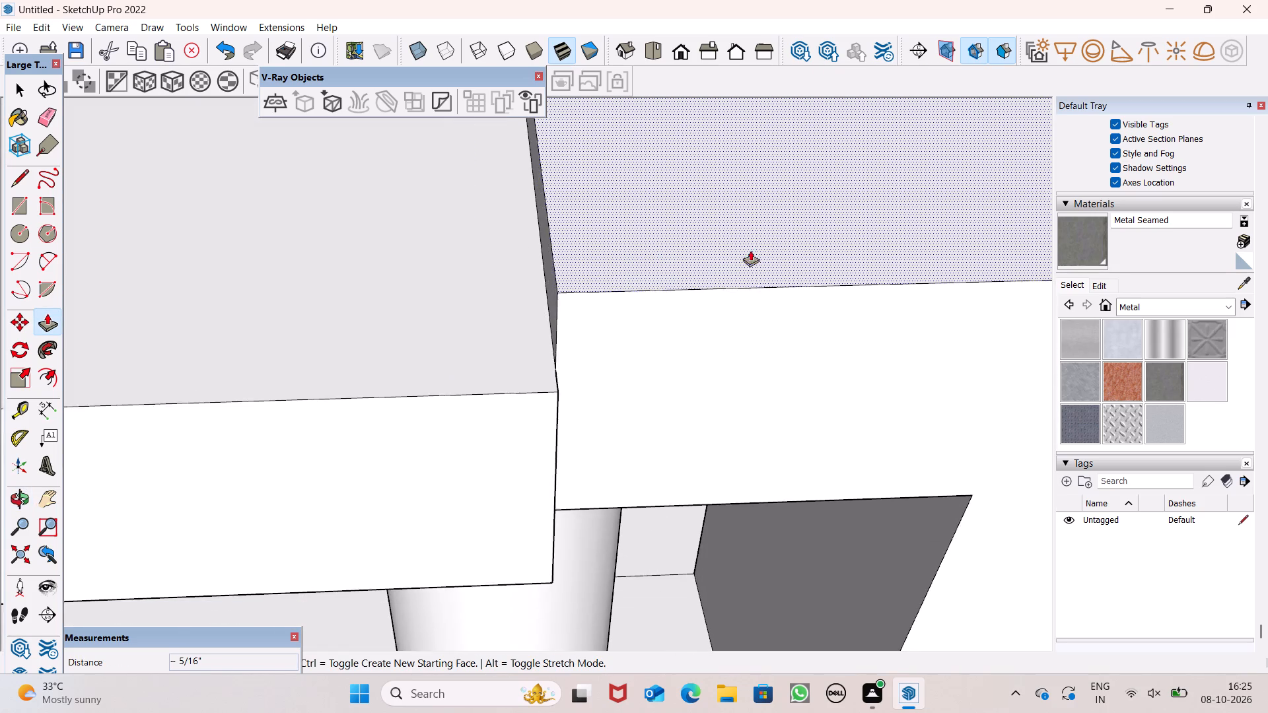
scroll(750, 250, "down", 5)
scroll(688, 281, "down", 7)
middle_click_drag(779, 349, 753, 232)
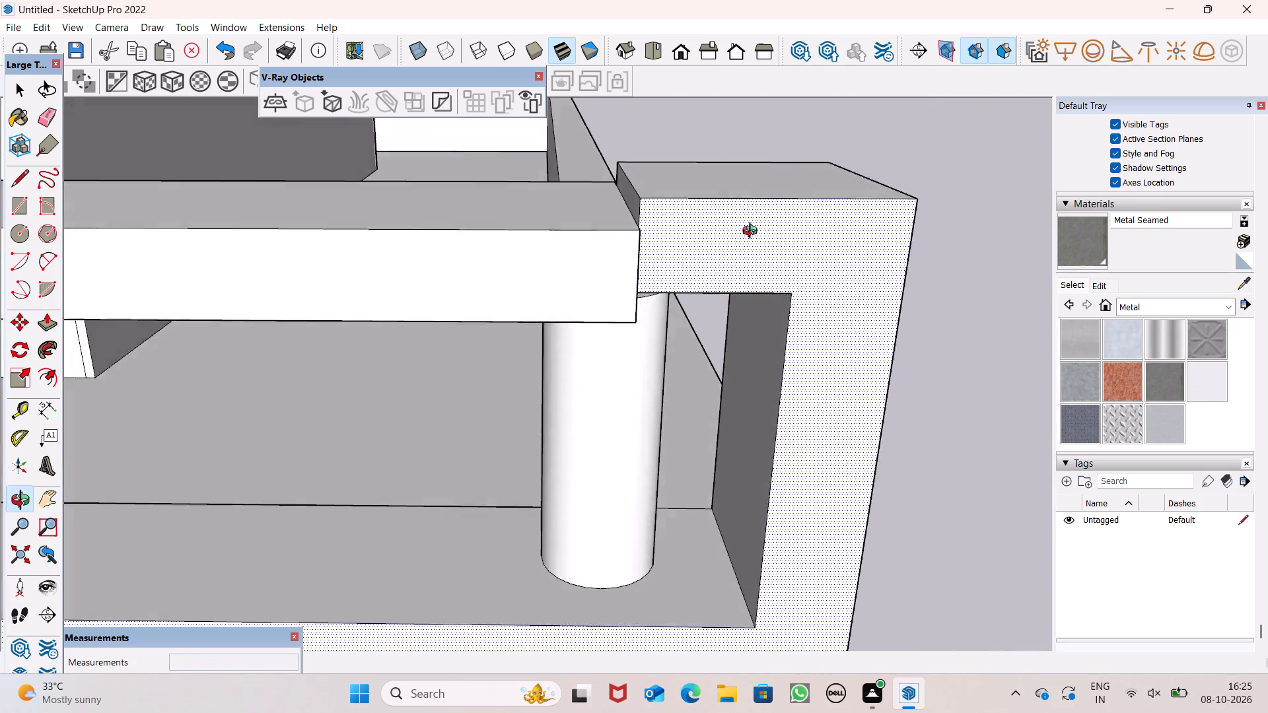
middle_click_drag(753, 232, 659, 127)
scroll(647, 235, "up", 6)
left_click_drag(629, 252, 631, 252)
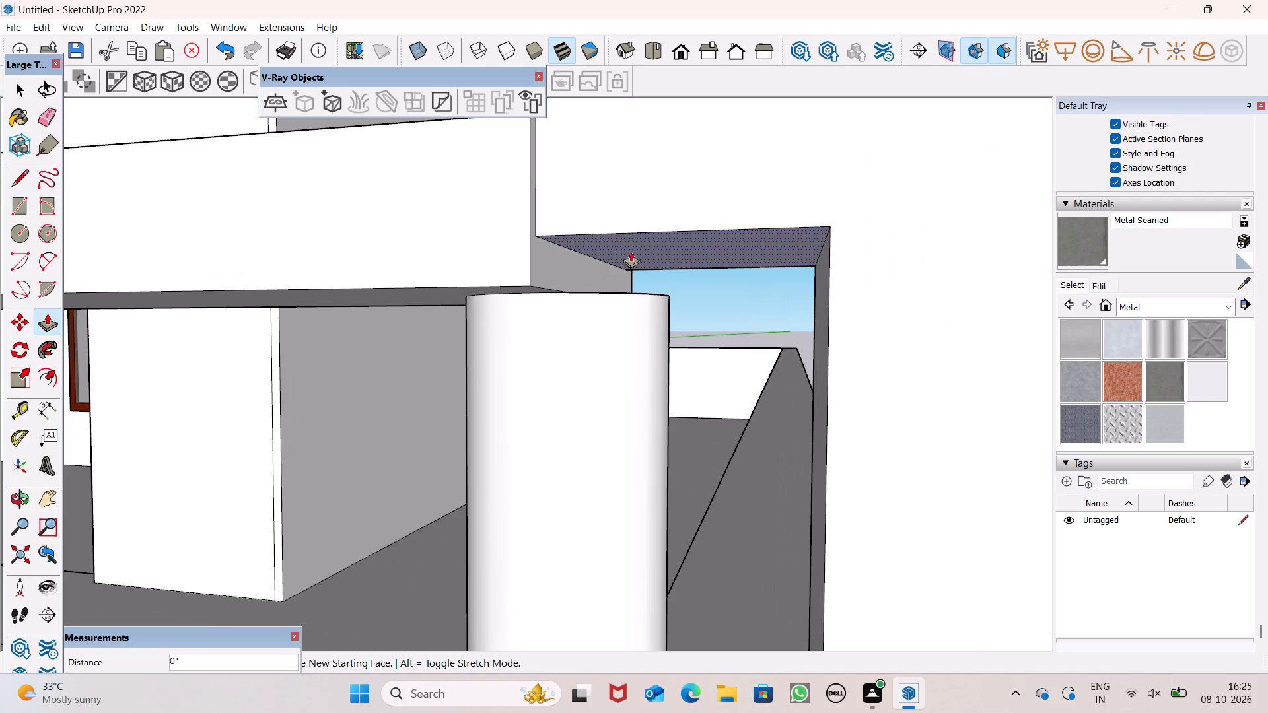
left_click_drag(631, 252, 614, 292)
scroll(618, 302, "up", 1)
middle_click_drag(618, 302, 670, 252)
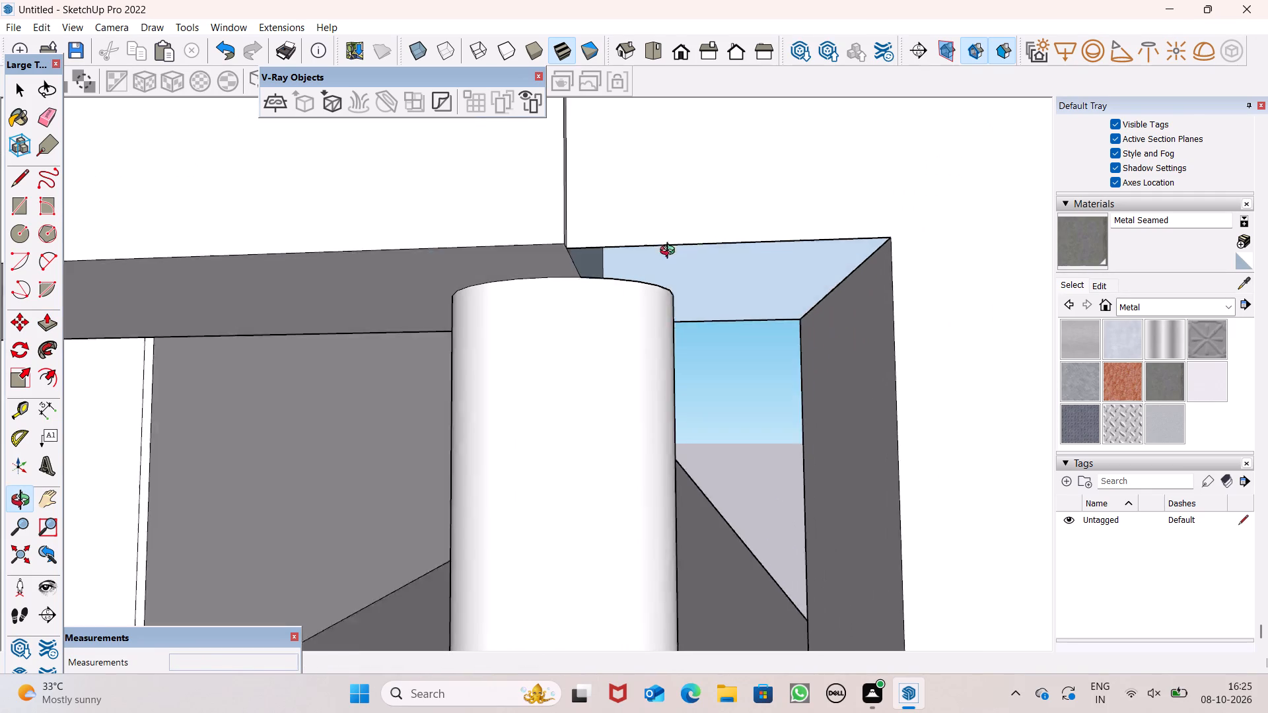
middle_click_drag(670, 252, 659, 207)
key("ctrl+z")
Push/Pull the corner beam's underside down close to the level of the slab rail's underside.
left_click_drag(656, 214, 653, 250)
Push/Pull the corner upright's front face about 3/8" to bring it flush with the slab rail's front face.
middle_click_drag(656, 244, 671, 278)
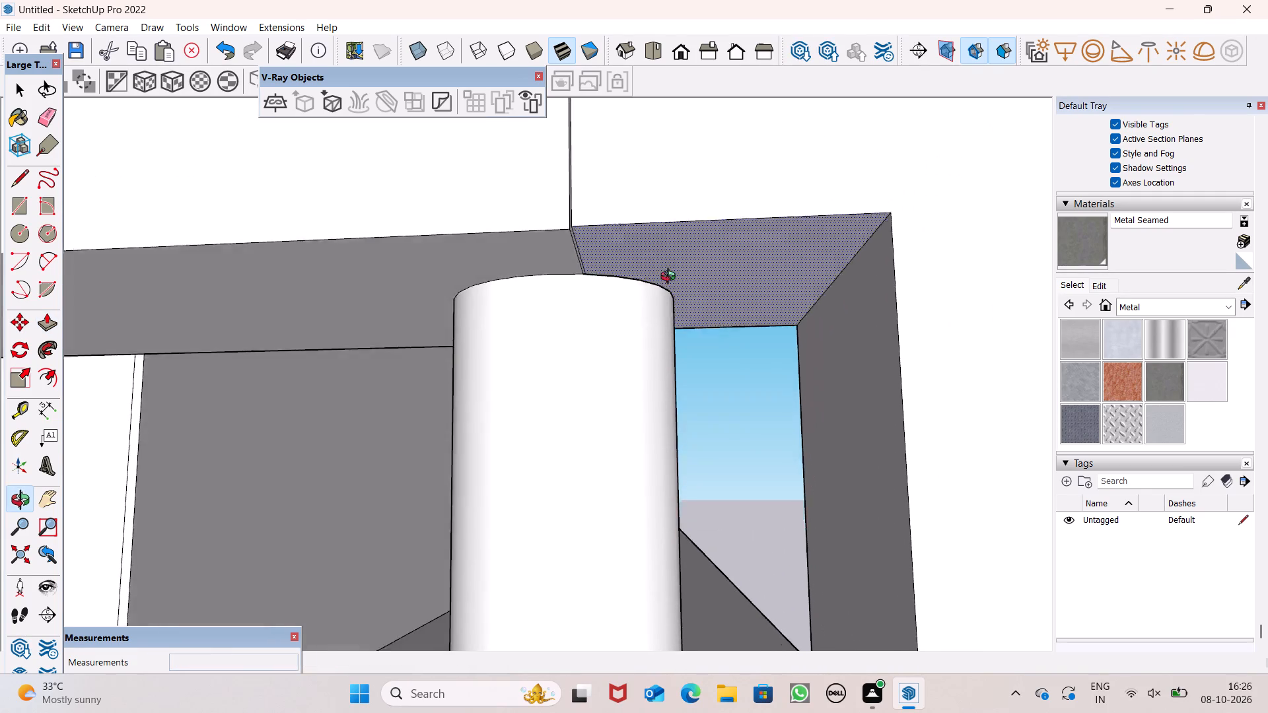
middle_click_drag(671, 278, 693, 419)
left_click_drag(674, 317, 586, 337)
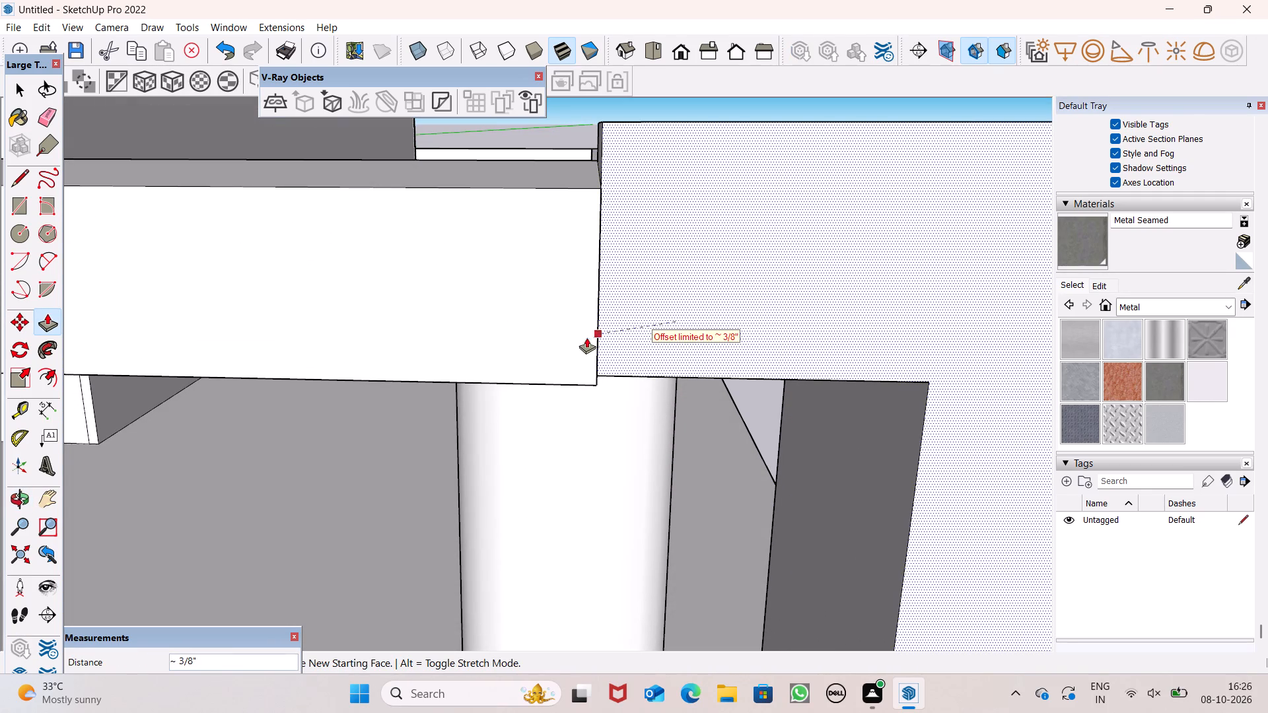
left_click_drag(586, 337, 555, 345)
Push/Pull the corner beam's top face down 15/16" to align it with the slab rail's top.
scroll(671, 298, "down", 5)
middle_click_drag(691, 293, 707, 432)
scroll(700, 353, "up", 1)
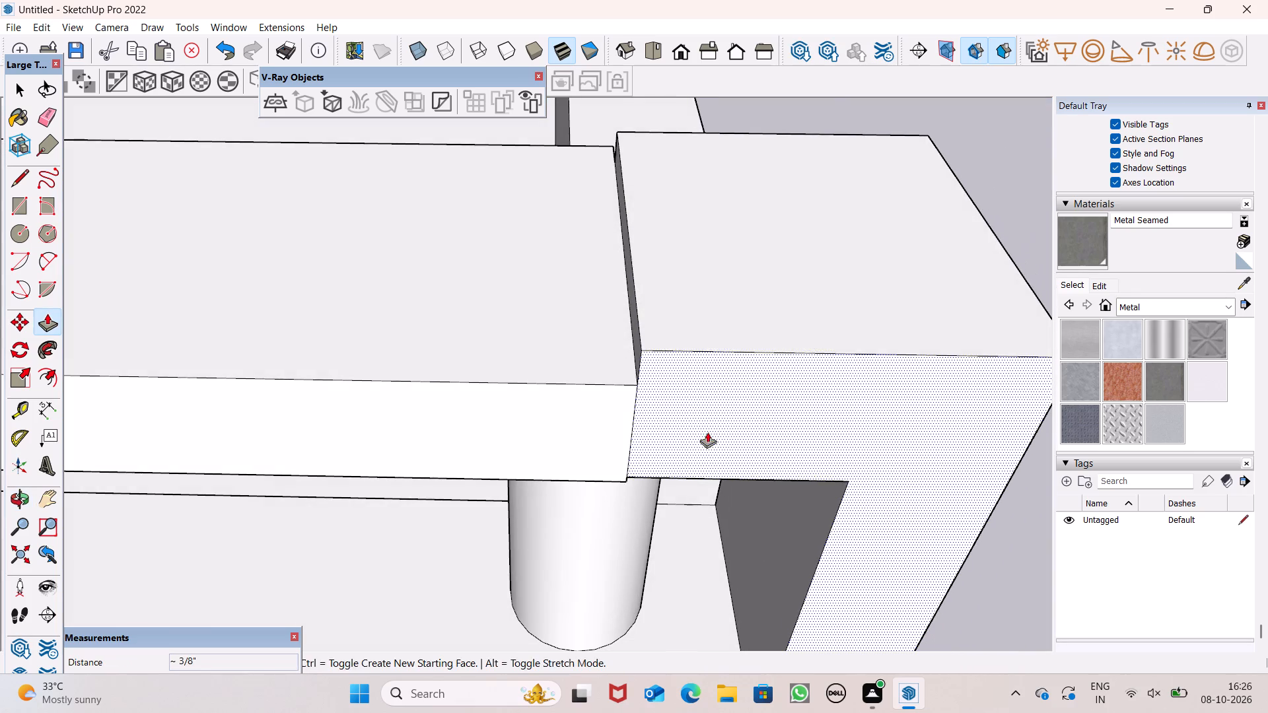
middle_click_drag(707, 432, 707, 454)
left_click_drag(695, 322, 605, 362)
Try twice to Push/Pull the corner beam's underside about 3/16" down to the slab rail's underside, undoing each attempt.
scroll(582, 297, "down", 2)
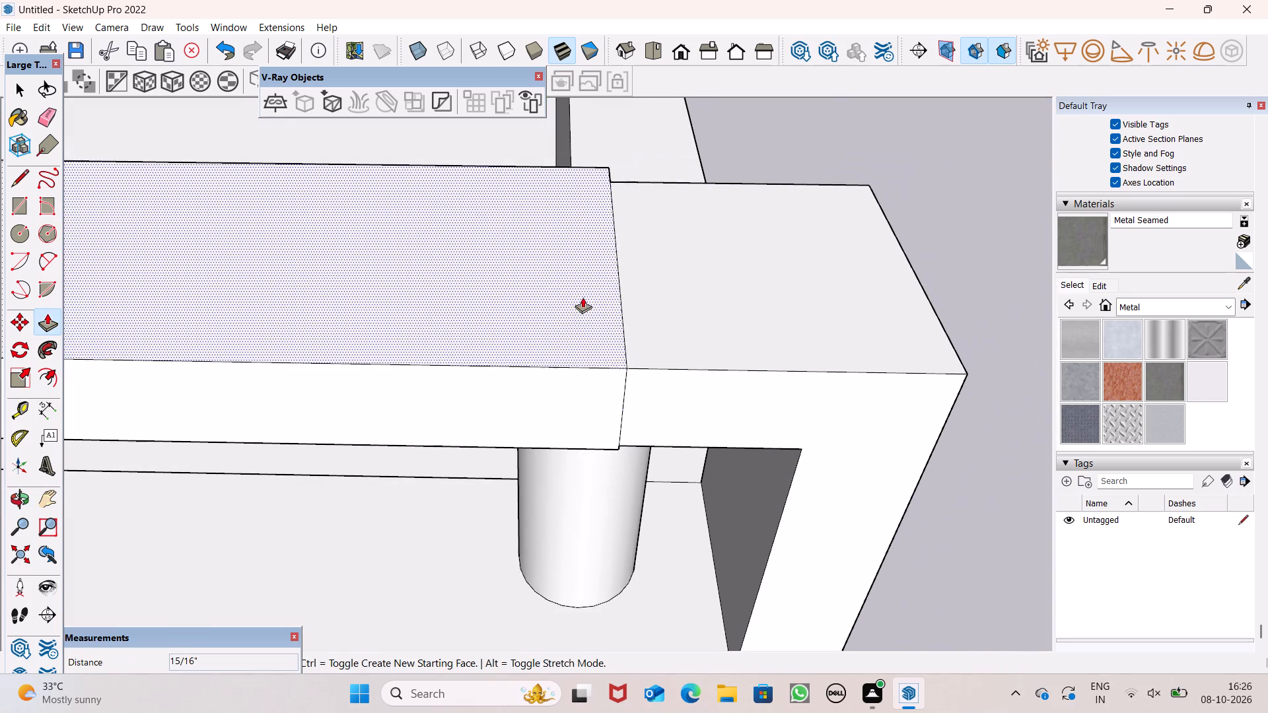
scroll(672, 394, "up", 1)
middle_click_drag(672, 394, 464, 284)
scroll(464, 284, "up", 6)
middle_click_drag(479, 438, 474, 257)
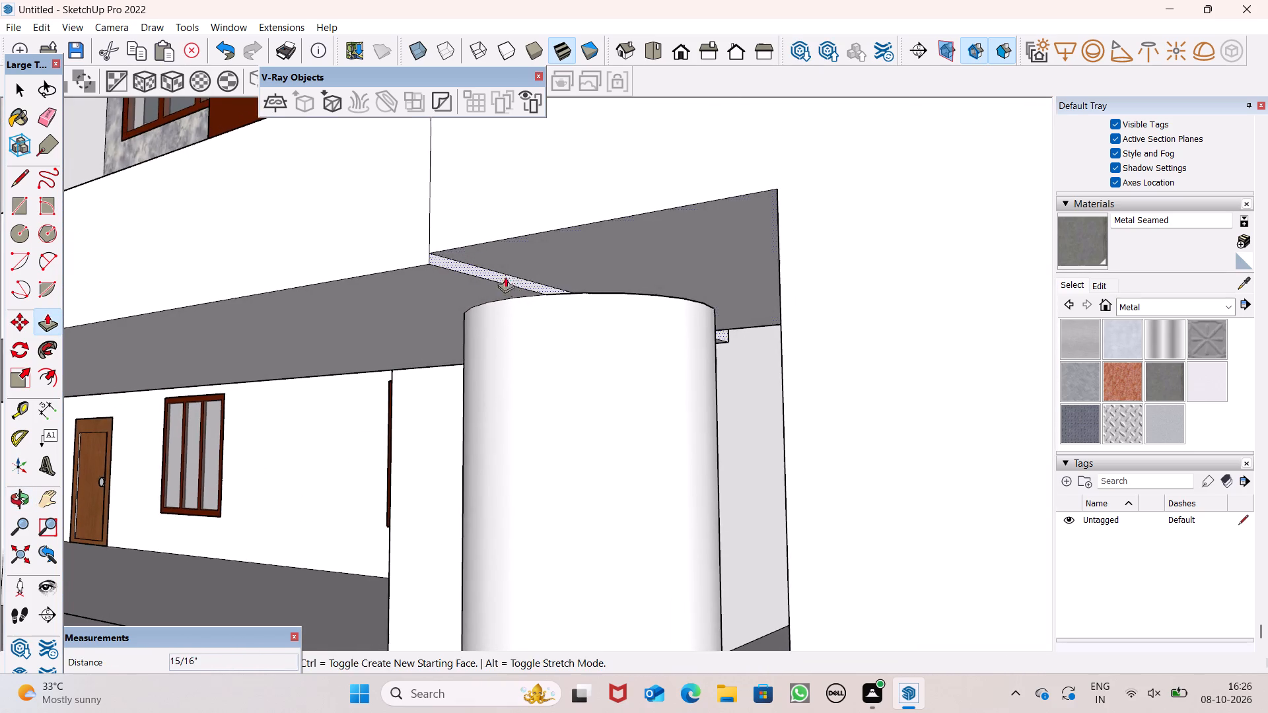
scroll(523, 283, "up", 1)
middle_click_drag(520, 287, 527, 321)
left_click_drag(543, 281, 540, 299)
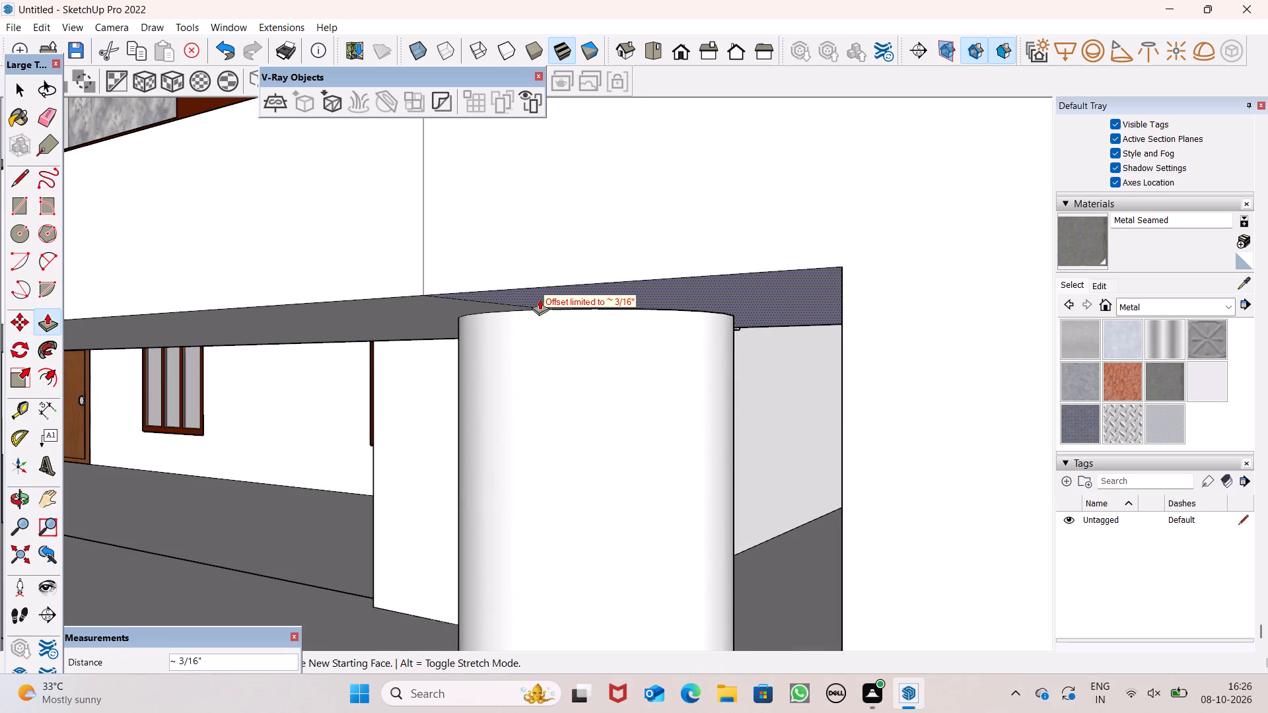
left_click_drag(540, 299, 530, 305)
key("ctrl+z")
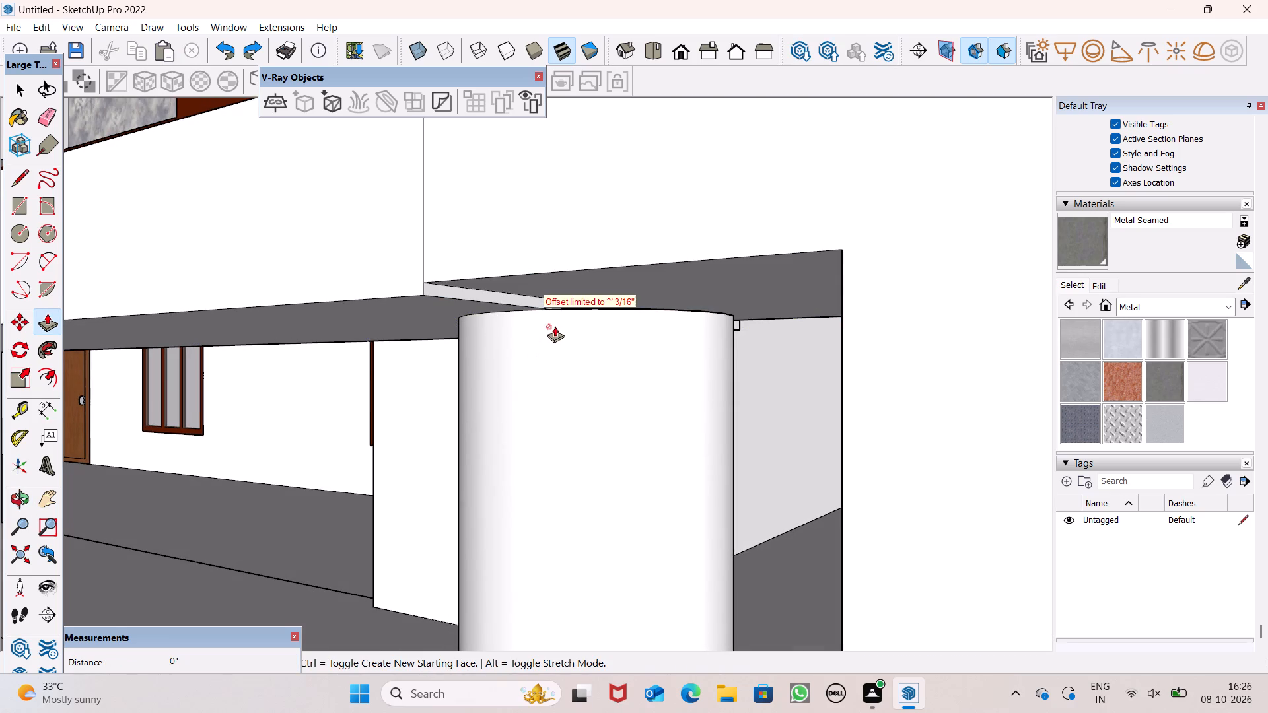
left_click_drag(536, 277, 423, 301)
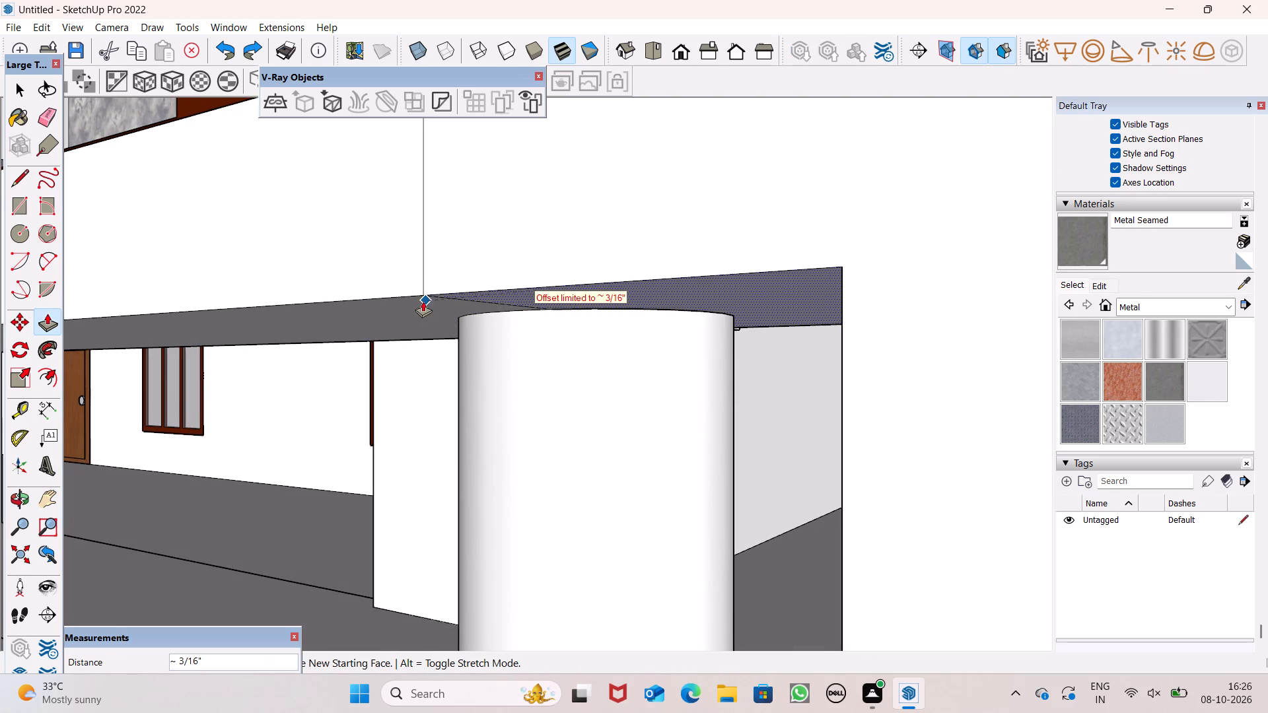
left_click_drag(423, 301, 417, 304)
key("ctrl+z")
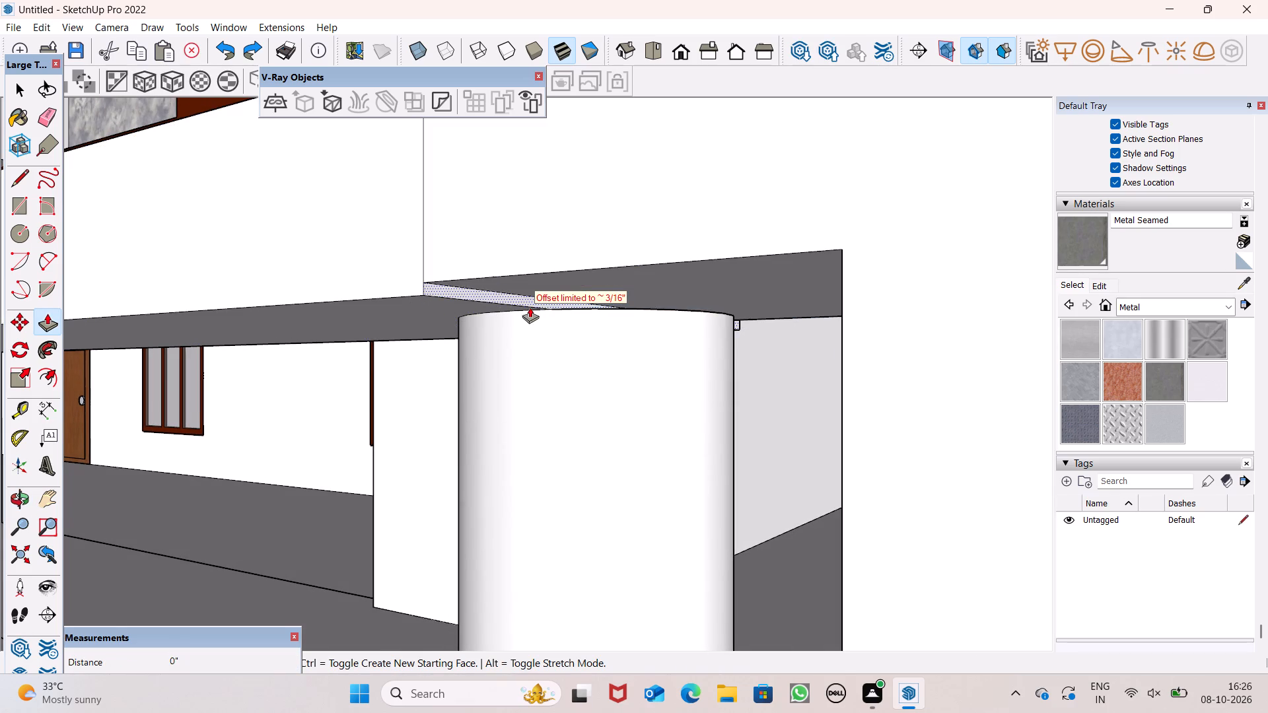
Push/Pull the corner beam's underside down to within about 1/16" of the slab rail's underside.
left_click_drag(551, 274, 551, 285)
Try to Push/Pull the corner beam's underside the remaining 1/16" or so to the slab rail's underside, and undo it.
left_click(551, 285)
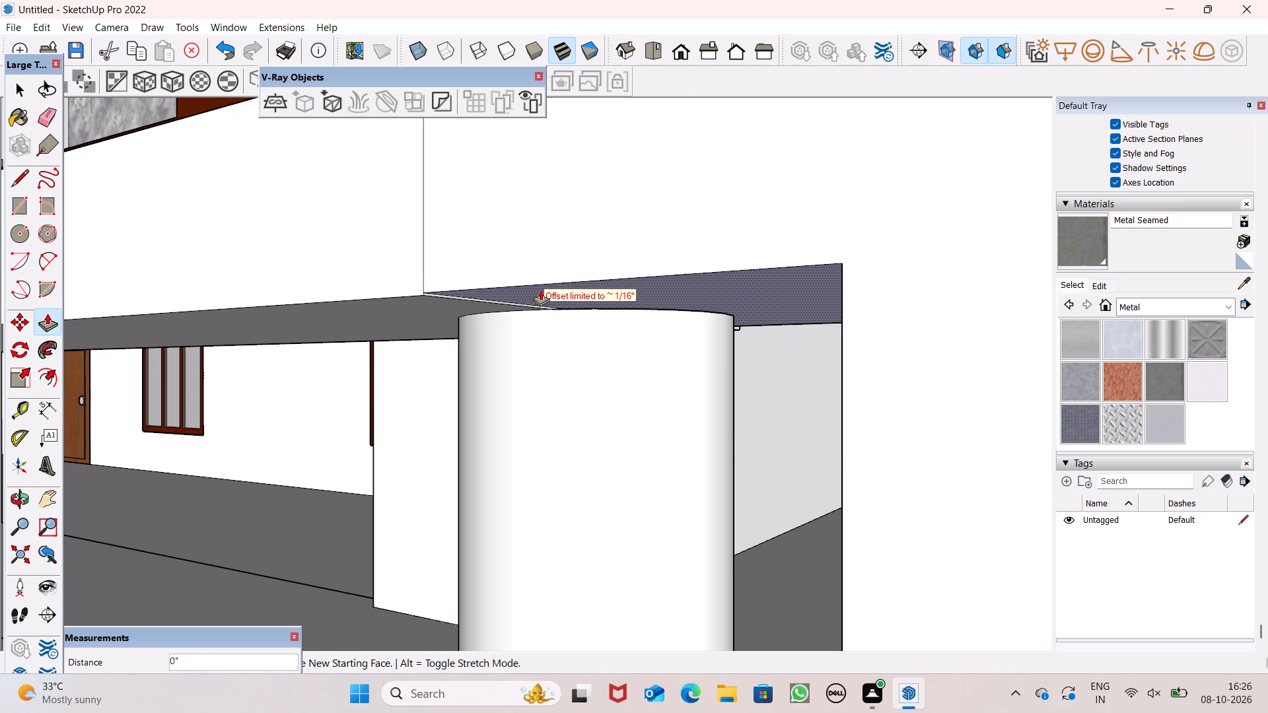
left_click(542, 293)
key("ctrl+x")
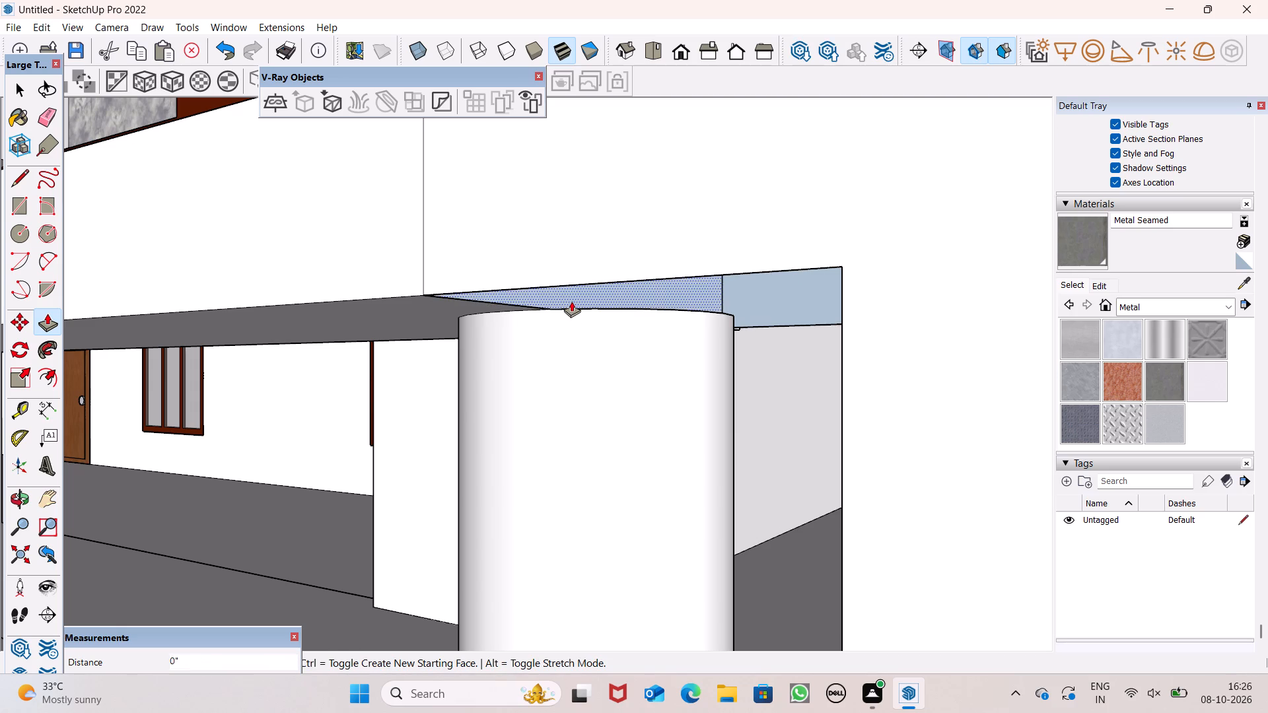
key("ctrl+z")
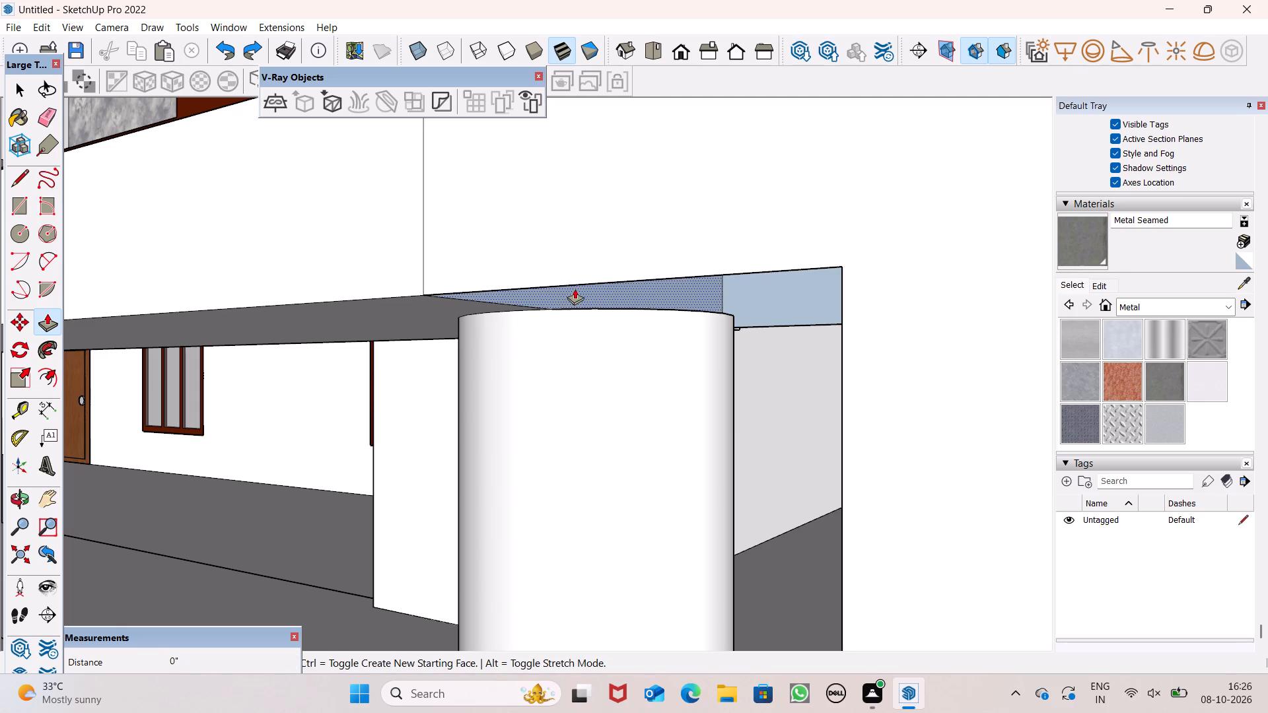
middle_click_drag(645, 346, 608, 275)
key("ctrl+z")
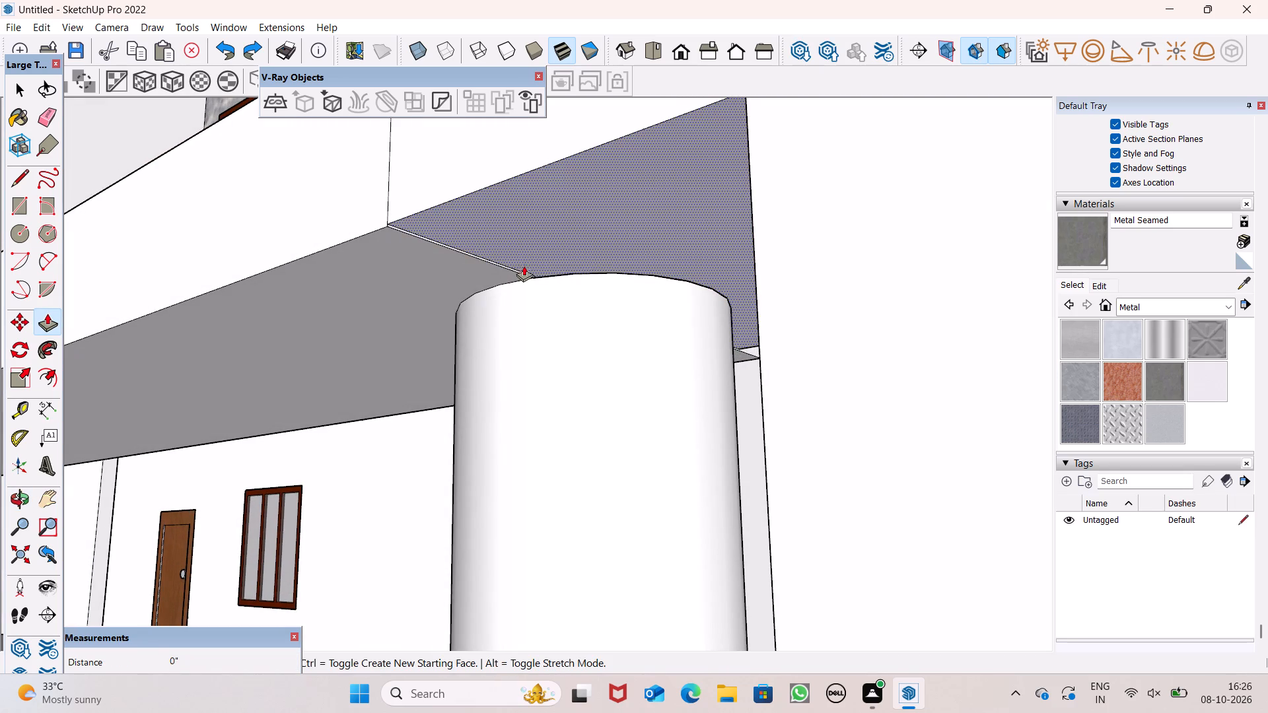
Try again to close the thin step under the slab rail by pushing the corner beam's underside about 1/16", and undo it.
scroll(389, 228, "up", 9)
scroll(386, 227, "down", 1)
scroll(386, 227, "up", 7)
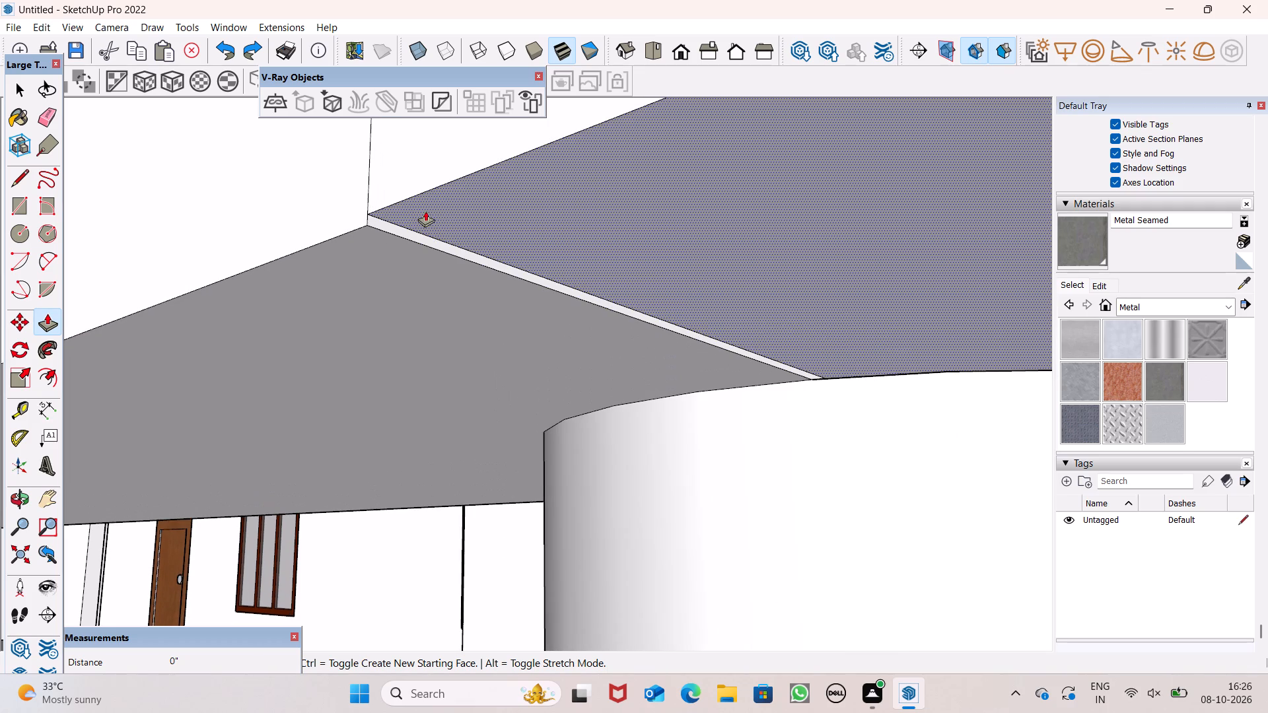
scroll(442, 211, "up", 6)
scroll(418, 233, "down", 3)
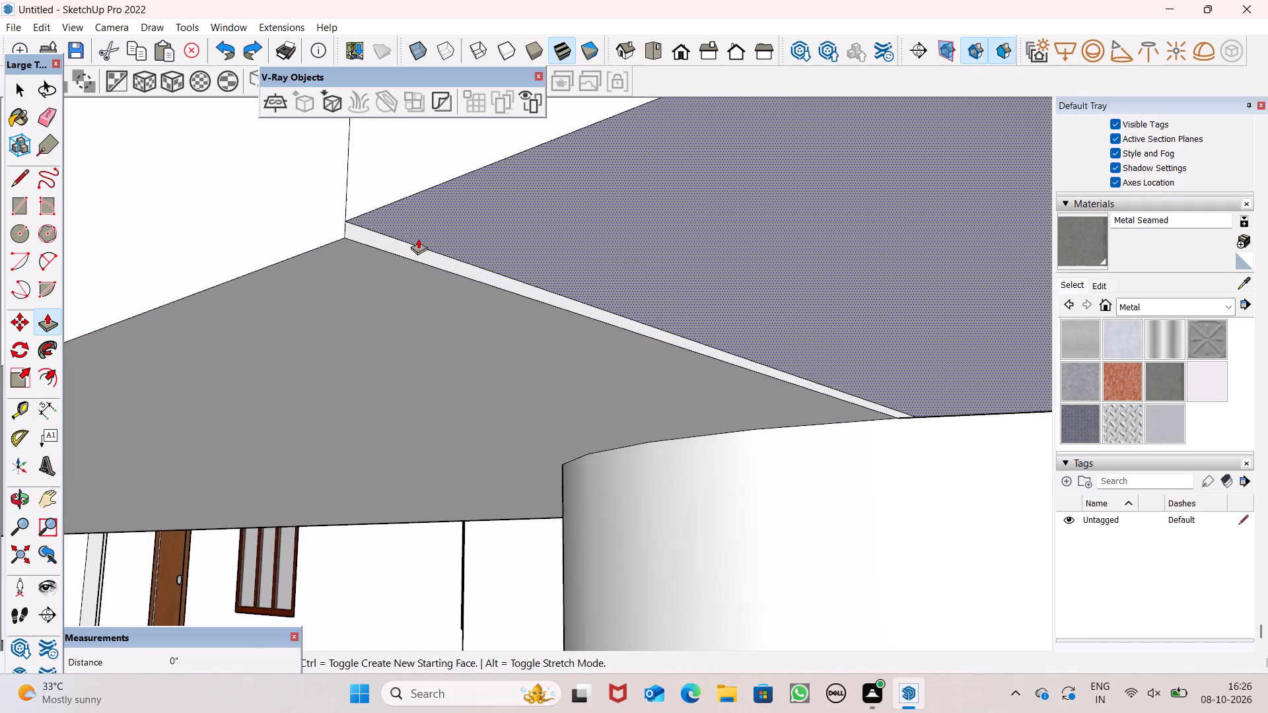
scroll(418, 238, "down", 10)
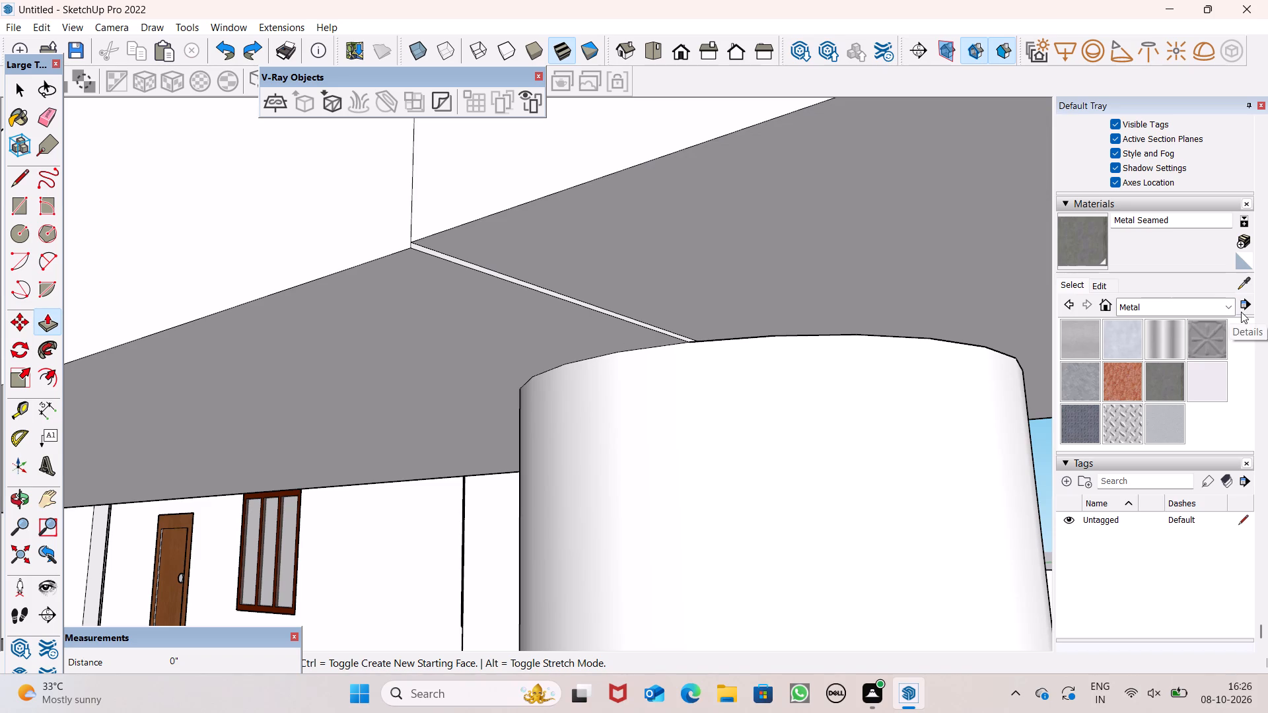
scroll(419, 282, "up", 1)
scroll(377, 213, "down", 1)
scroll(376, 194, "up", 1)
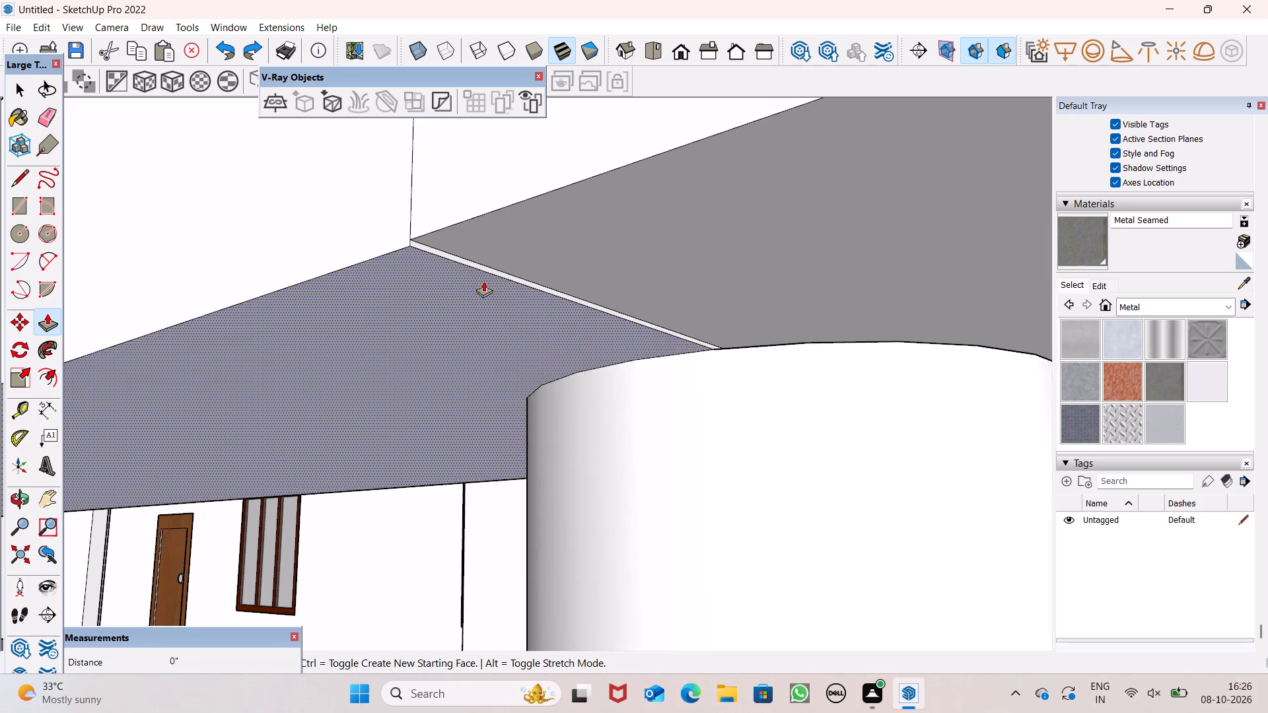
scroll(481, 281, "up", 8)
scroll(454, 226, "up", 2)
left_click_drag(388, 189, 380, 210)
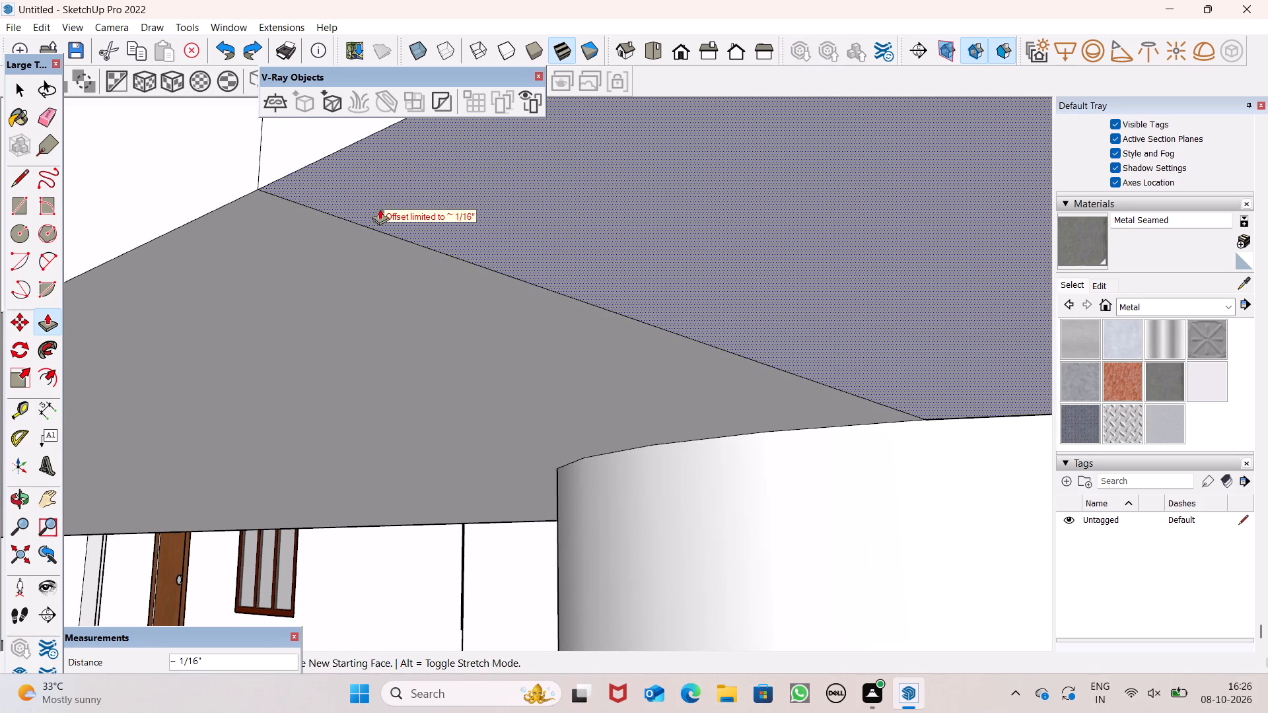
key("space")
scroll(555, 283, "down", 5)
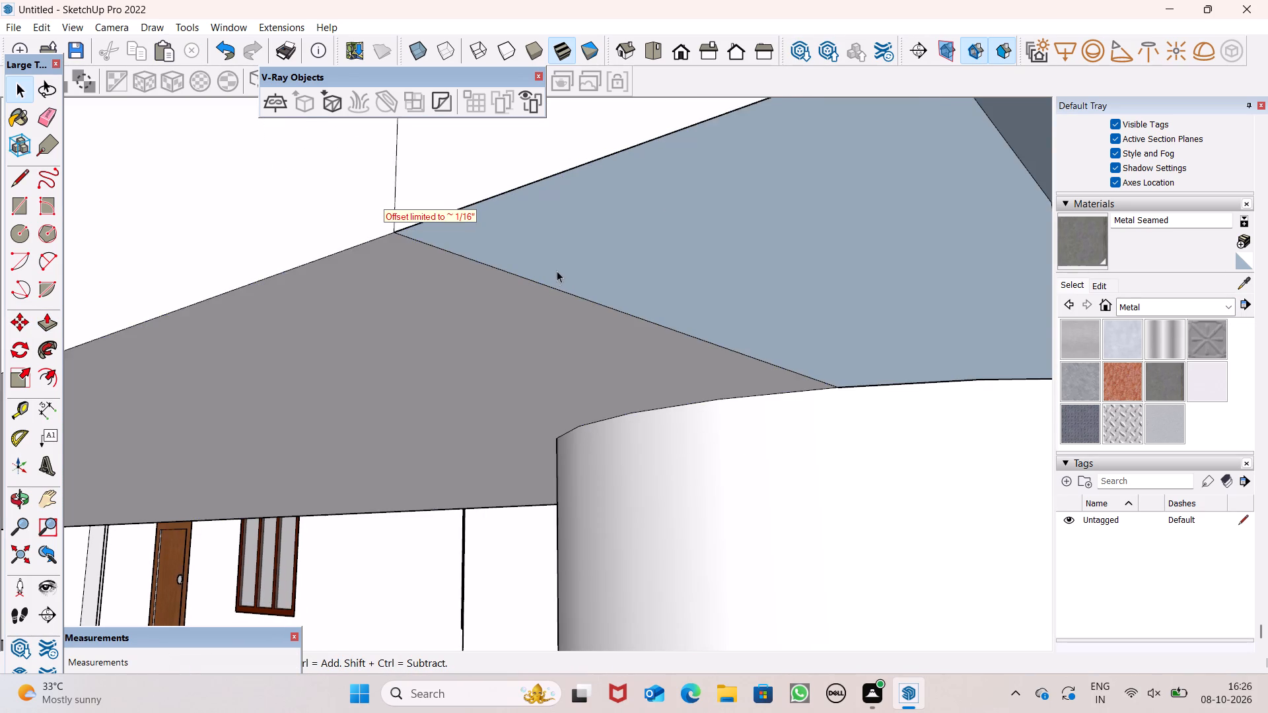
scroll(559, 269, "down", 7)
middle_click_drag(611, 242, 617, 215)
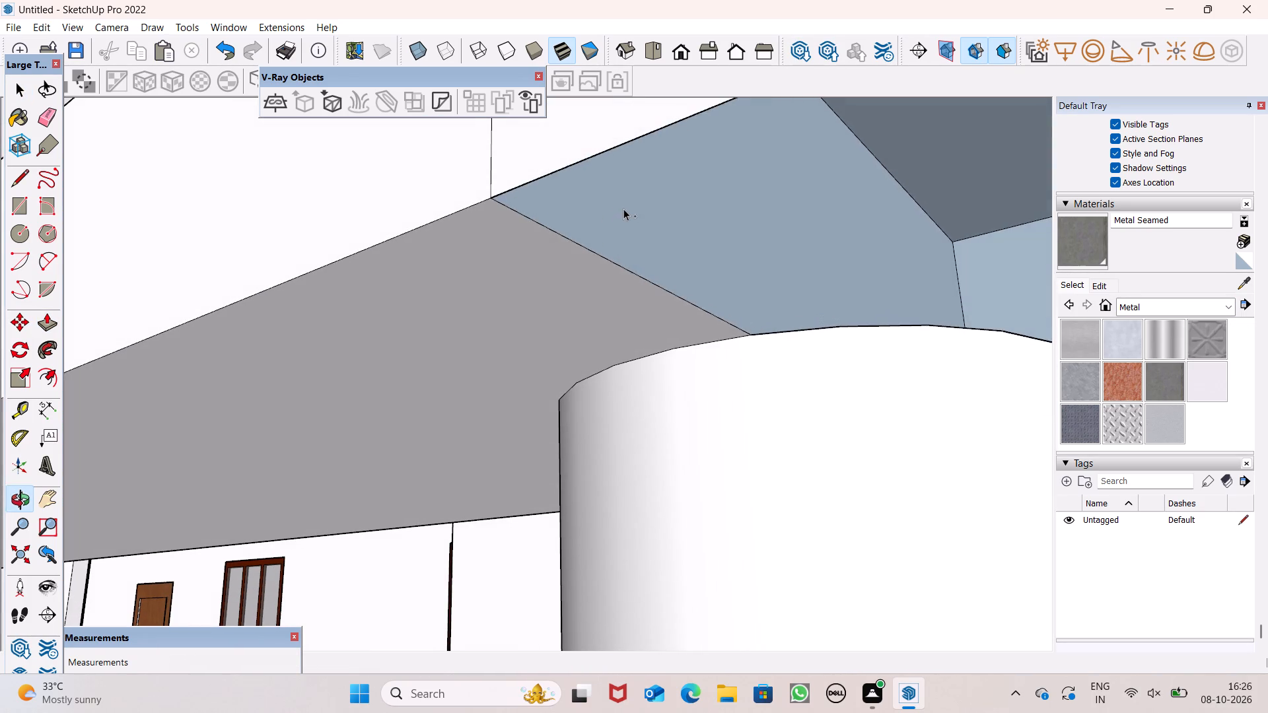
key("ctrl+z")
Examine the joint between the slab rail and the corner beam above the last round post, from below and from the front.
scroll(637, 262, "down", 8)
scroll(641, 267, "up", 1)
scroll(641, 267, "down", 1)
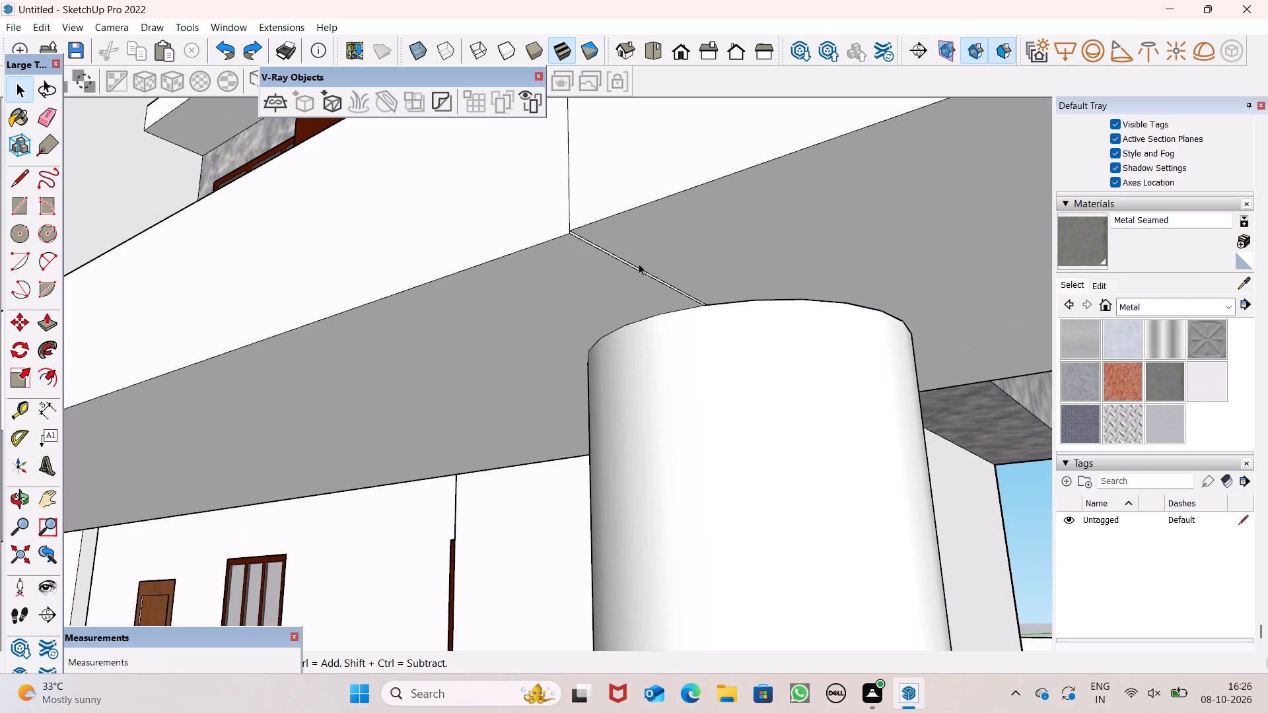
key("space")
scroll(740, 263, "down", 8)
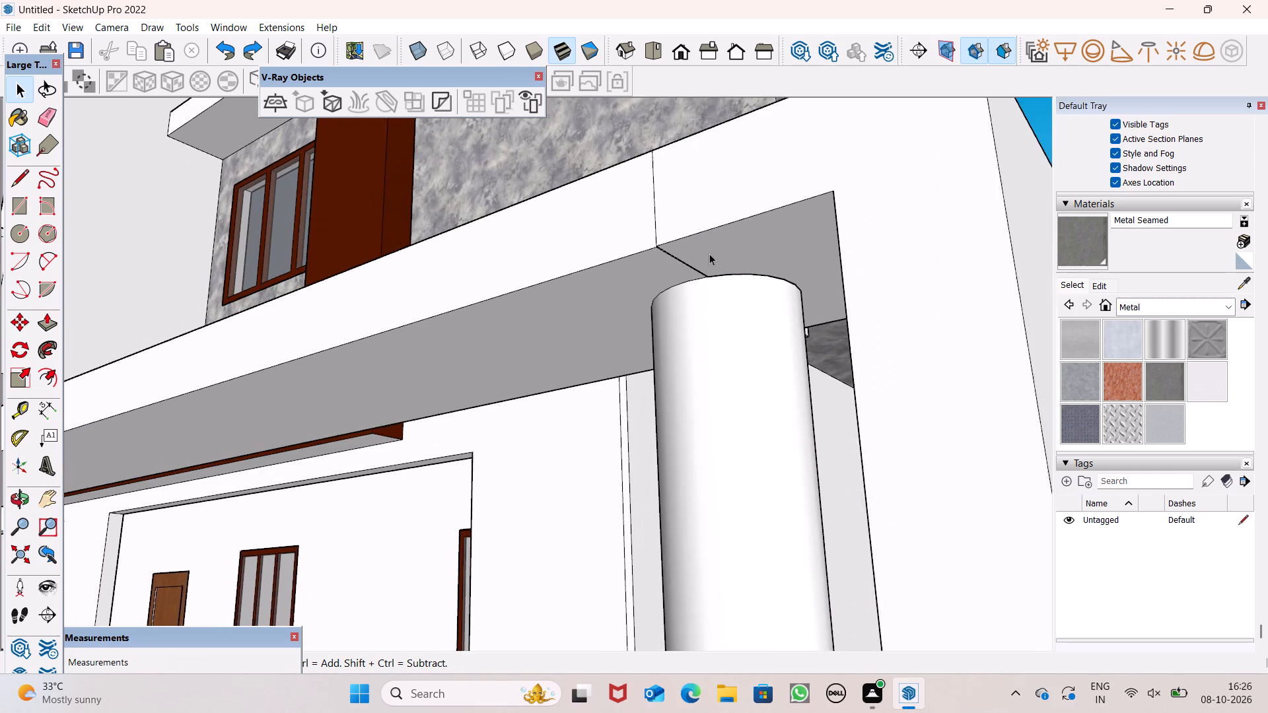
scroll(709, 254, "down", 4)
scroll(699, 236, "up", 1)
scroll(699, 236, "down", 6)
middle_click_drag(698, 254, 858, 488)
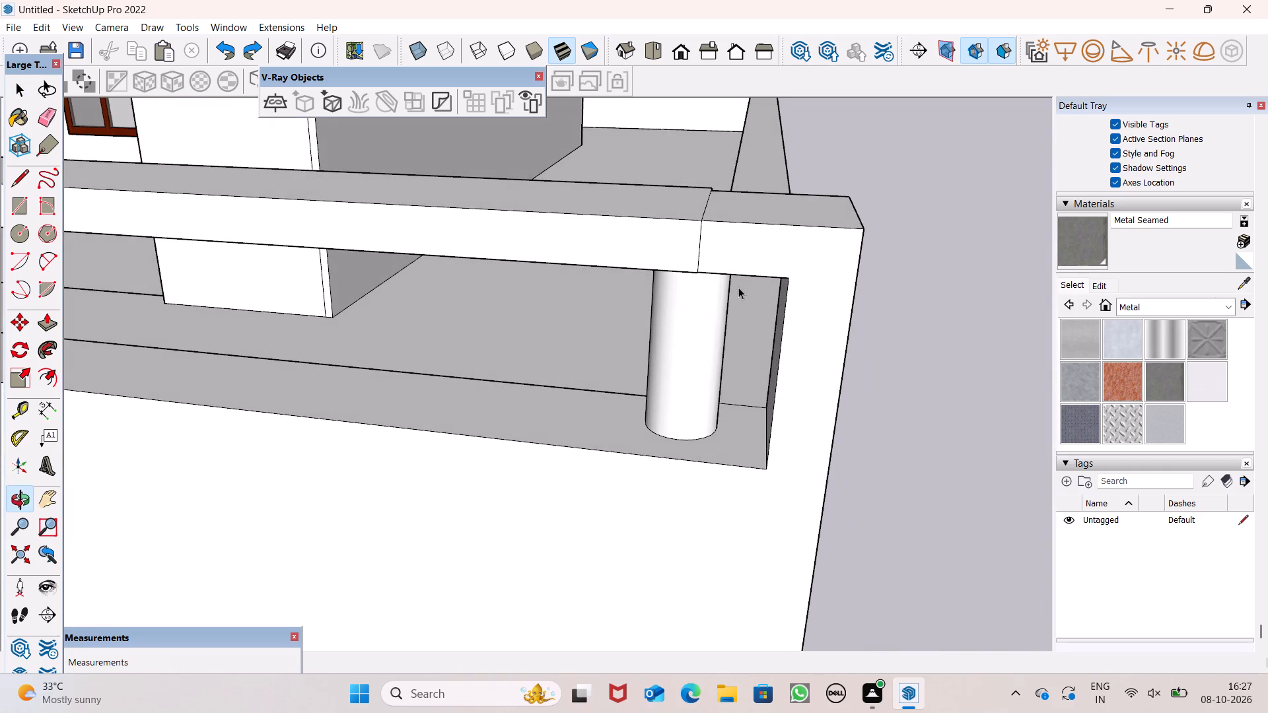
Erase the seam lines between the slab rail and the corner beam on the top and front faces.
middle_click_drag(738, 287, 773, 378)
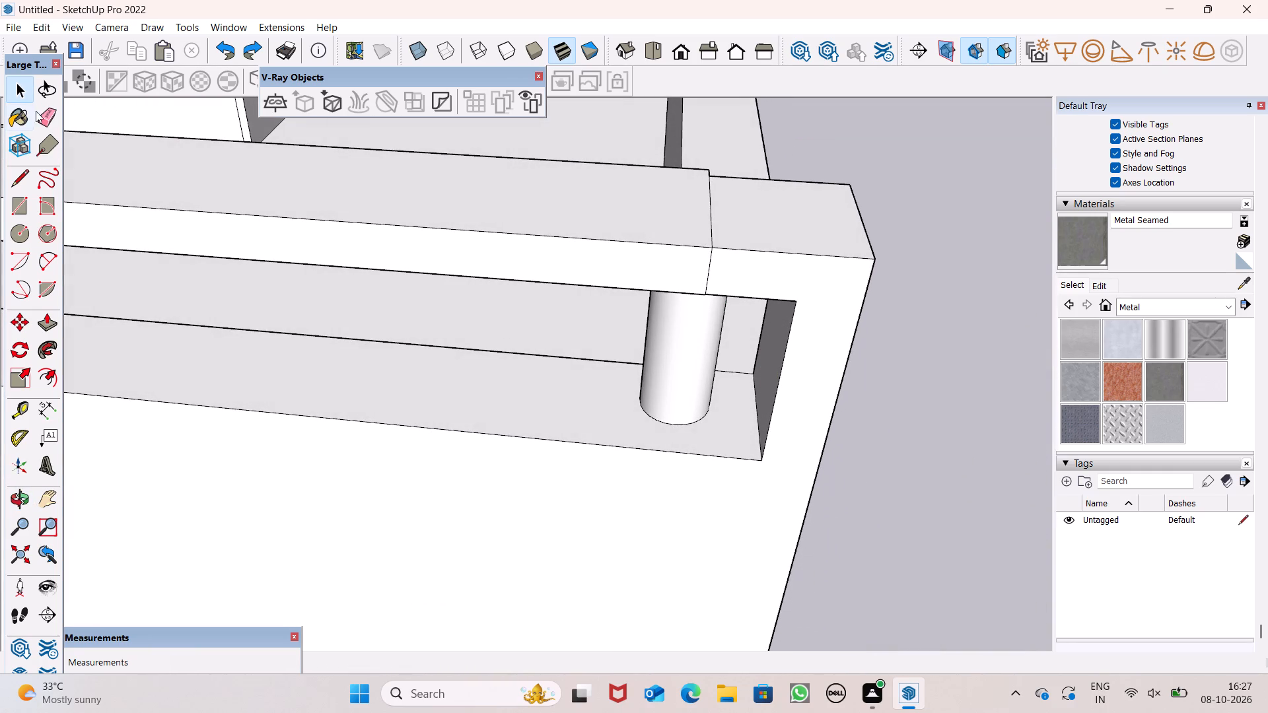
left_click(39, 114)
left_click_drag(750, 221, 705, 228)
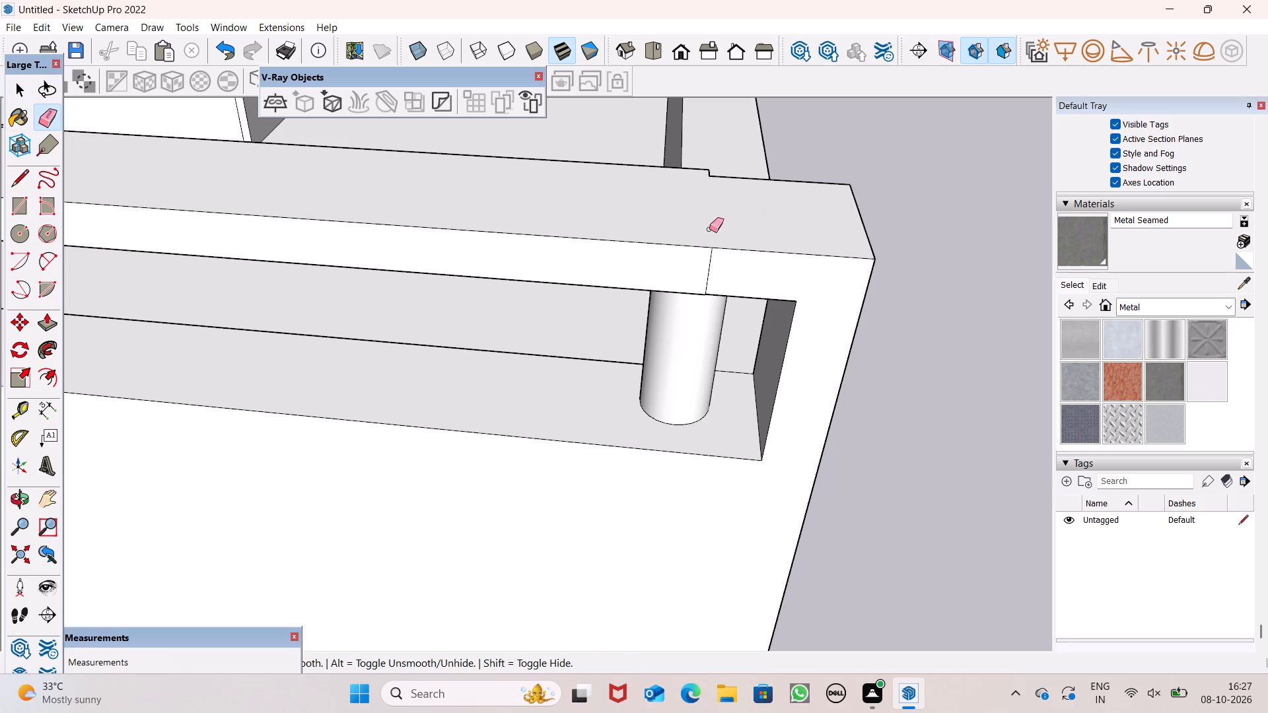
left_click_drag(711, 266, 718, 265)
scroll(743, 214, "down", 3)
key("space")
scroll(795, 205, "down", 2)
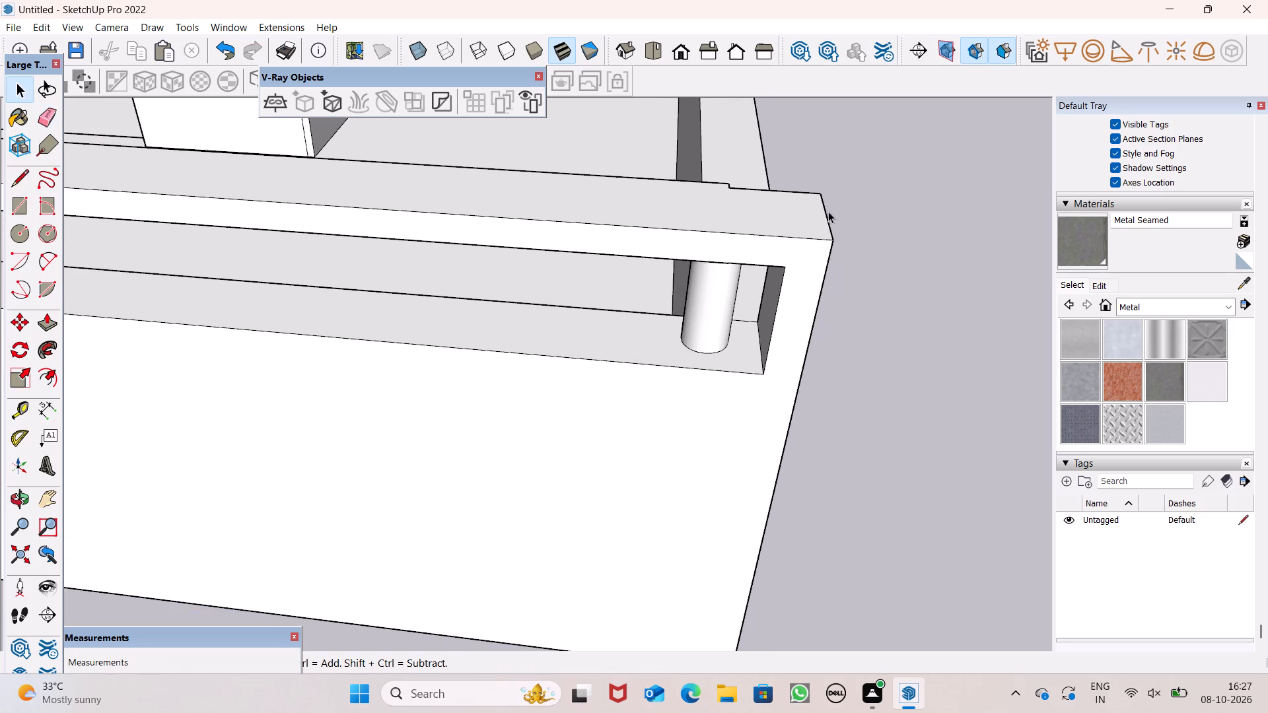
Push/Pull the slab rail's inner side face inward about 15/16" to meet the corner end's inner face.
scroll(829, 211, "down", 4)
middle_click_drag(864, 230, 191, 213)
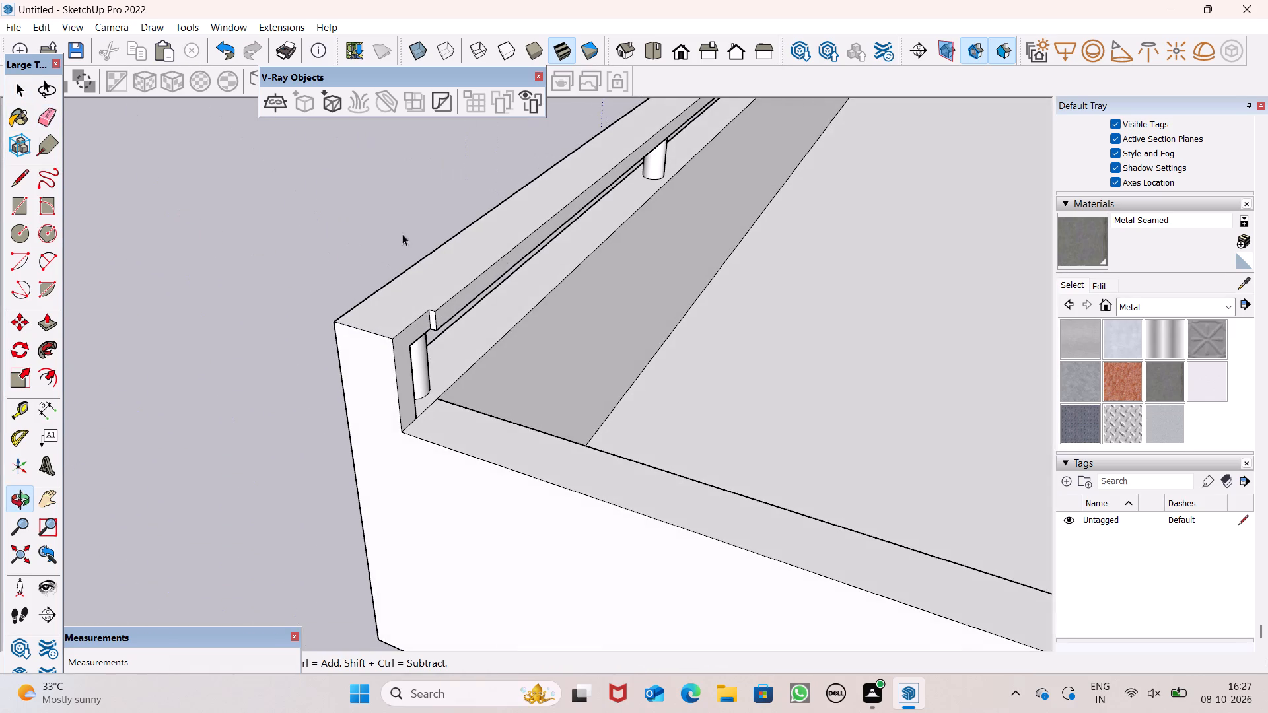
scroll(507, 261, "up", 4)
scroll(448, 273, "up", 3)
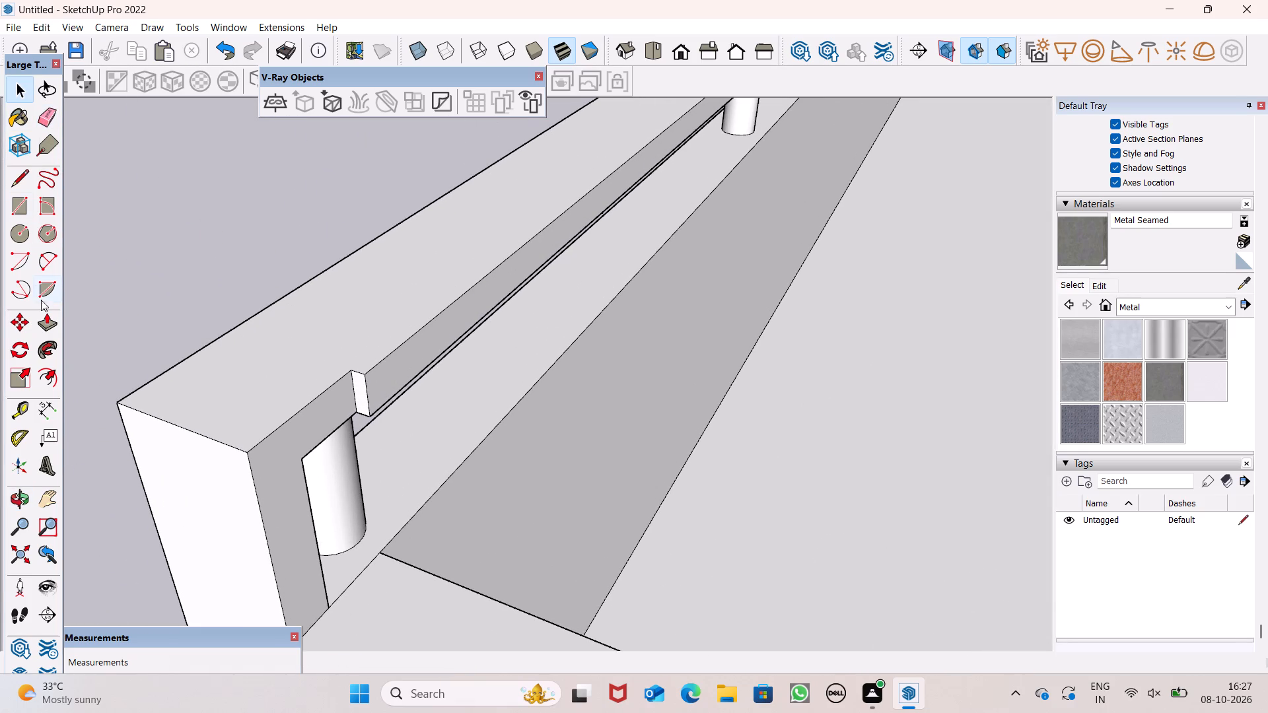
left_click(49, 322)
left_click_drag(402, 358, 355, 376)
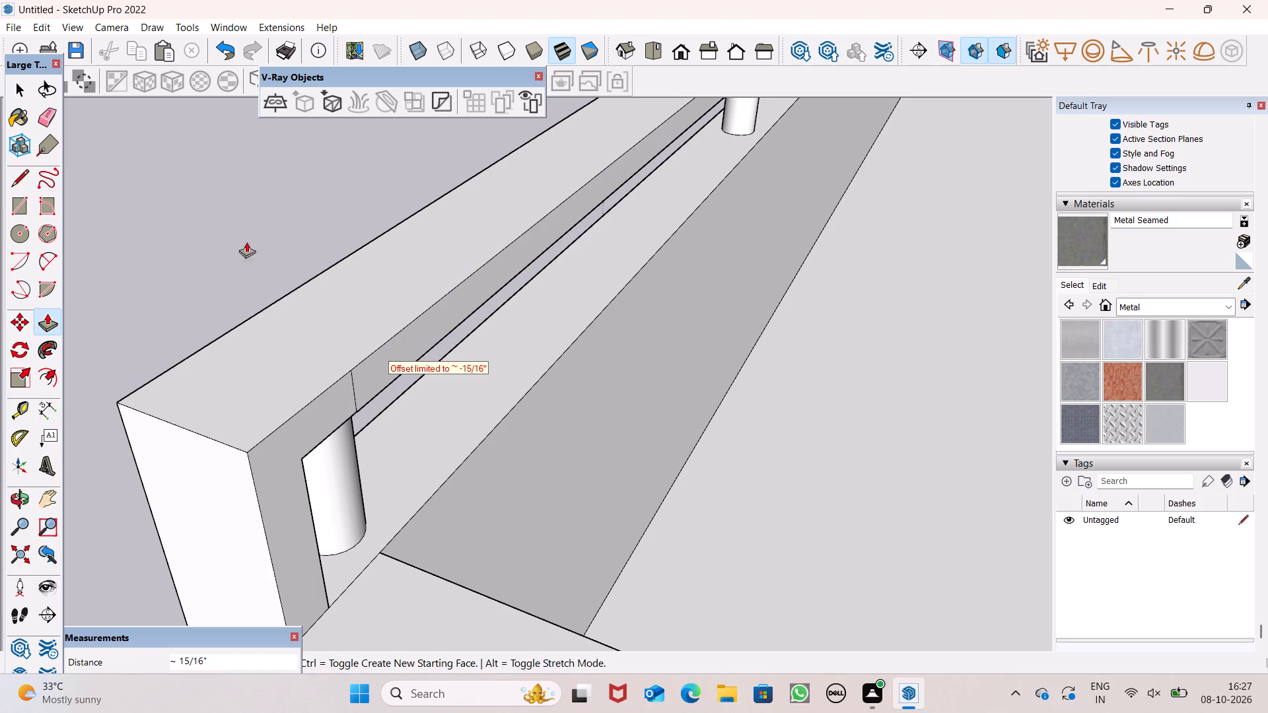
Erase the seam line between the slab rail and the corner end on the inner side face.
left_click(42, 114)
left_click_drag(346, 403, 357, 388)
left_click(358, 388)
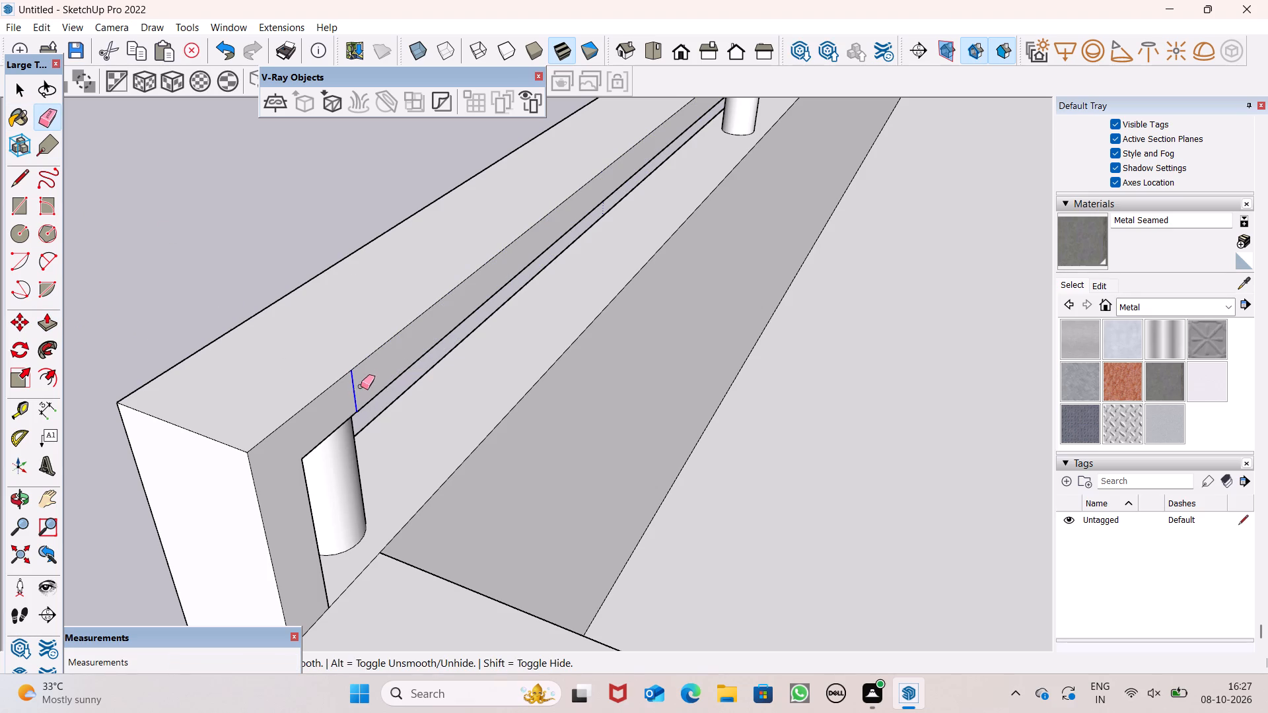
scroll(349, 339, "down", 11)
scroll(432, 349, "down", 6)
key("space")
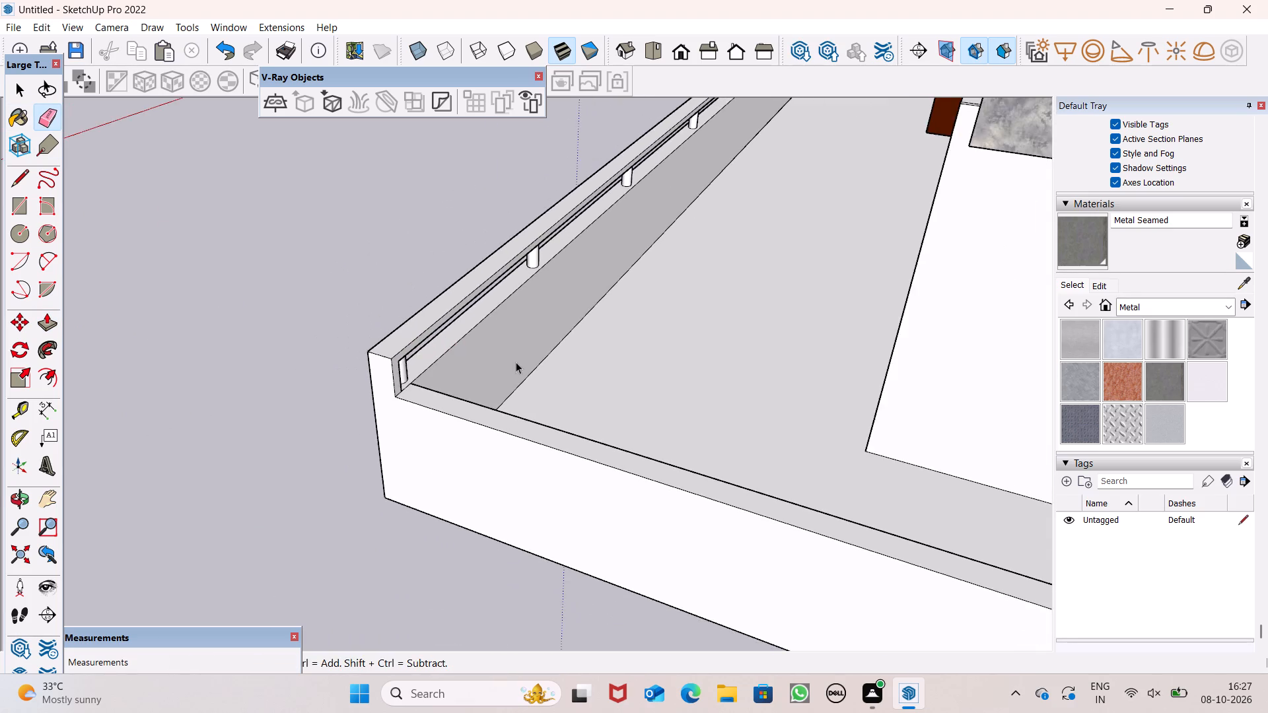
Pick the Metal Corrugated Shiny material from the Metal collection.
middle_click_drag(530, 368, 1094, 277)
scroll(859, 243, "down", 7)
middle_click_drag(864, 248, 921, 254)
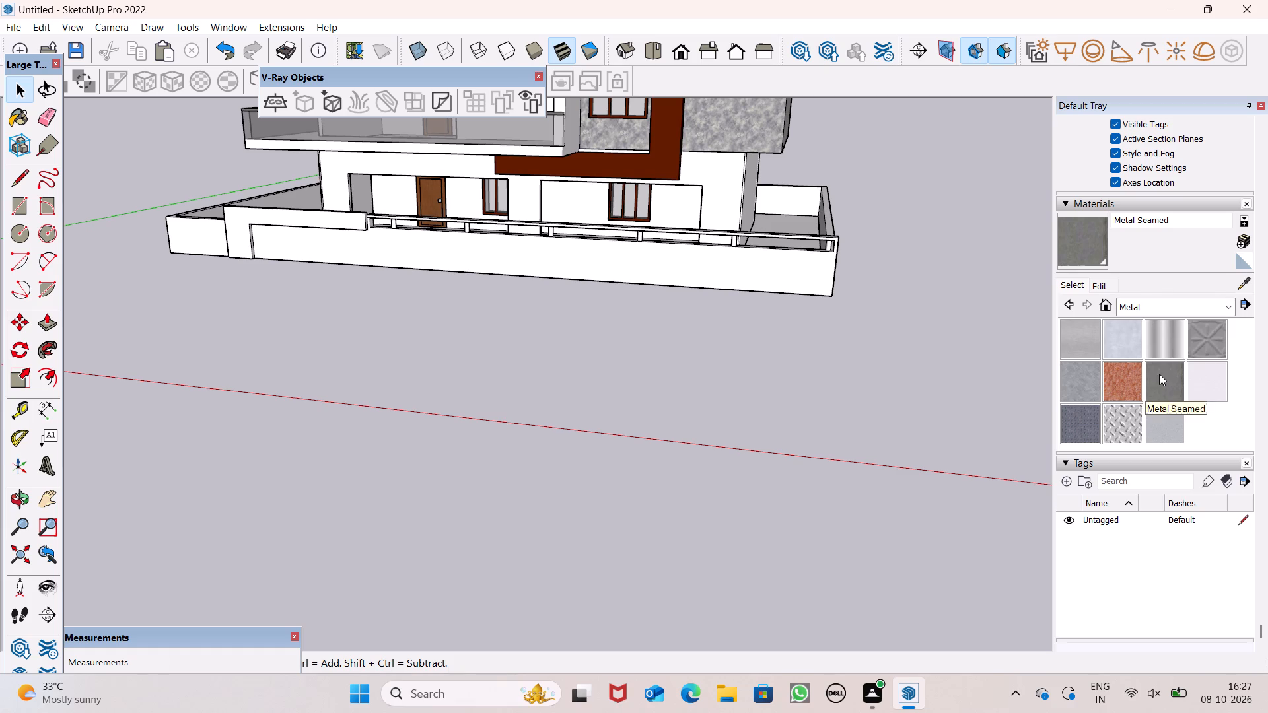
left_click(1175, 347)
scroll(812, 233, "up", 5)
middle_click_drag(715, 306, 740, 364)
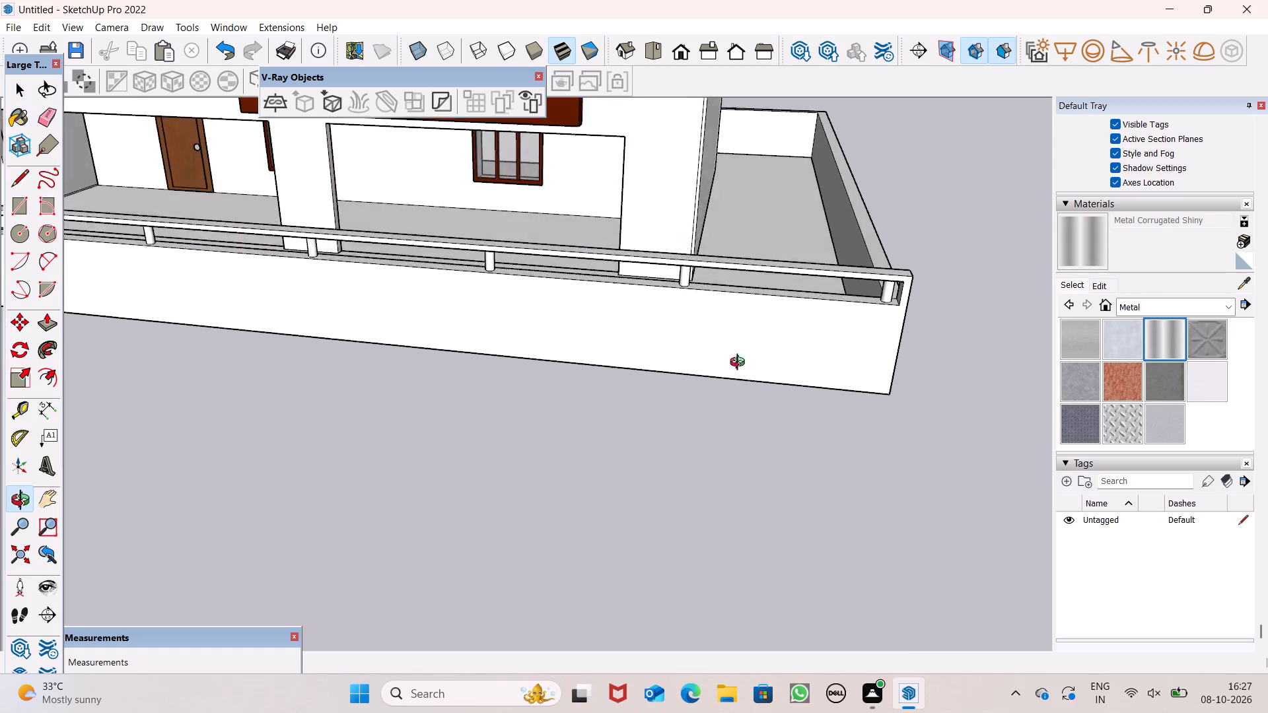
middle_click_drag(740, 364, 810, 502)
Paint the slab rail's top face with the dark red Color A08 from the Colors collection.
left_click(1228, 308)
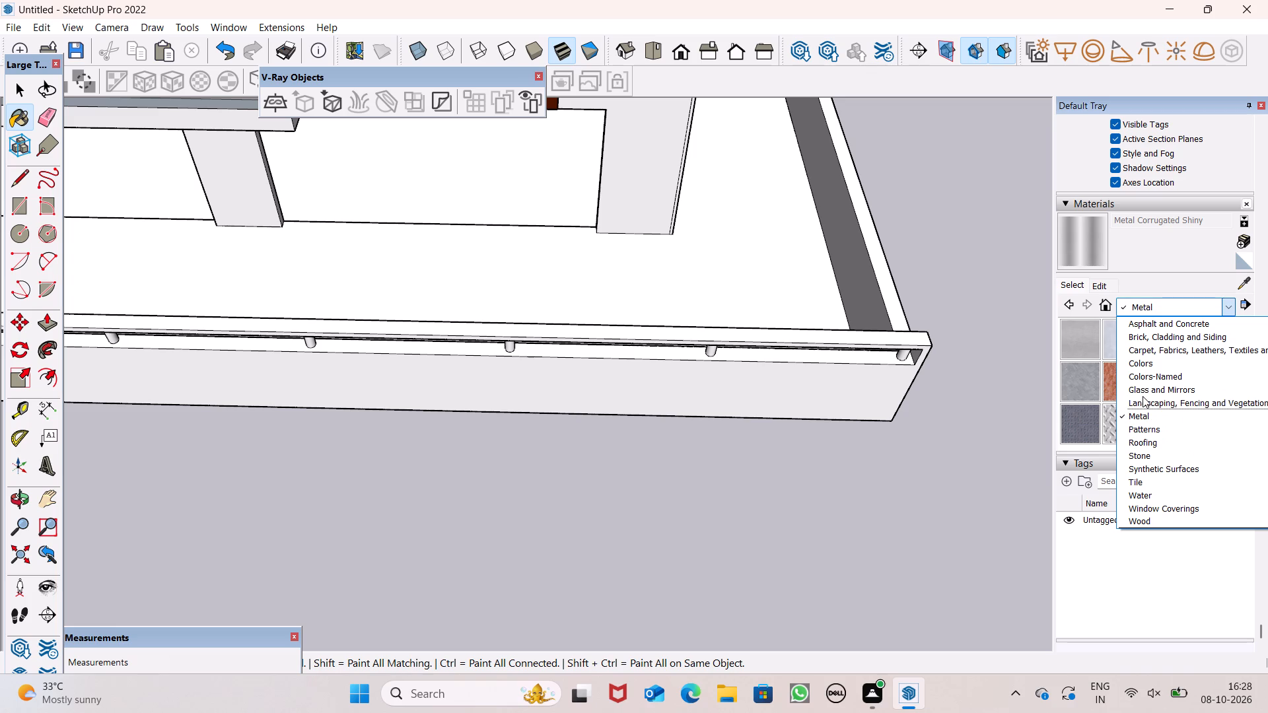
left_click(1148, 364)
left_click(1199, 382)
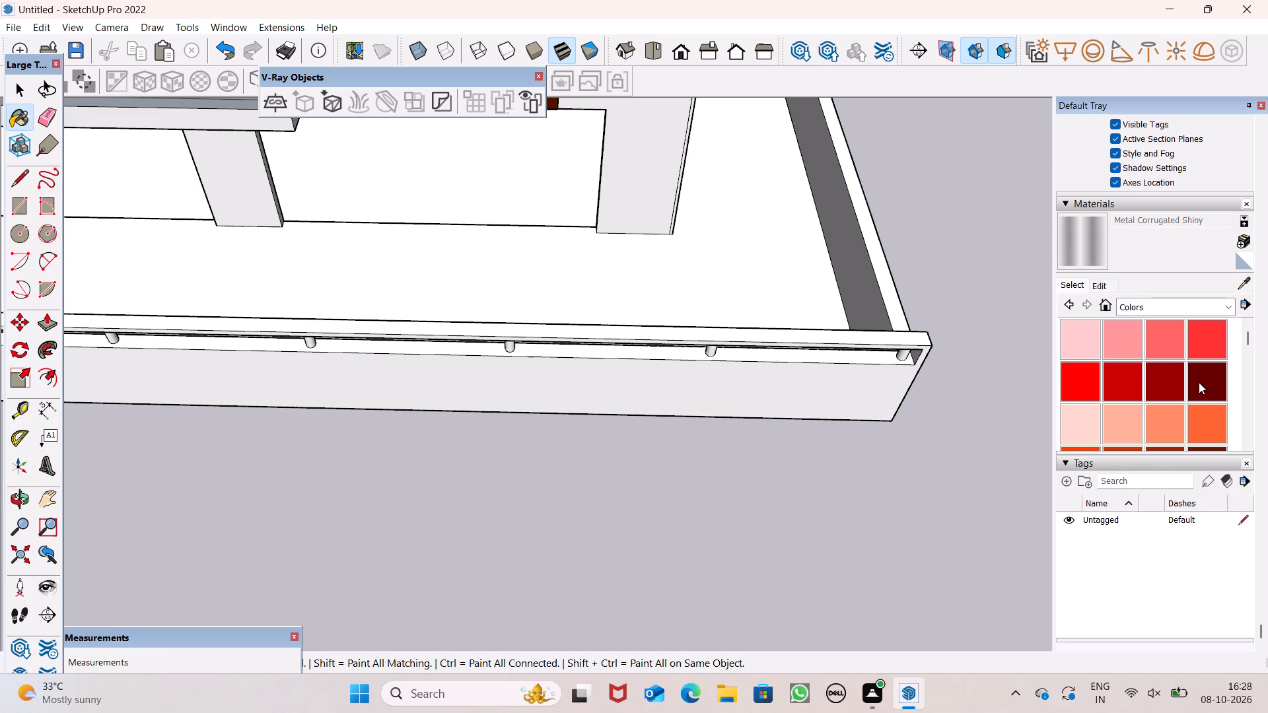
scroll(367, 341, "up", 7)
left_click(378, 320)
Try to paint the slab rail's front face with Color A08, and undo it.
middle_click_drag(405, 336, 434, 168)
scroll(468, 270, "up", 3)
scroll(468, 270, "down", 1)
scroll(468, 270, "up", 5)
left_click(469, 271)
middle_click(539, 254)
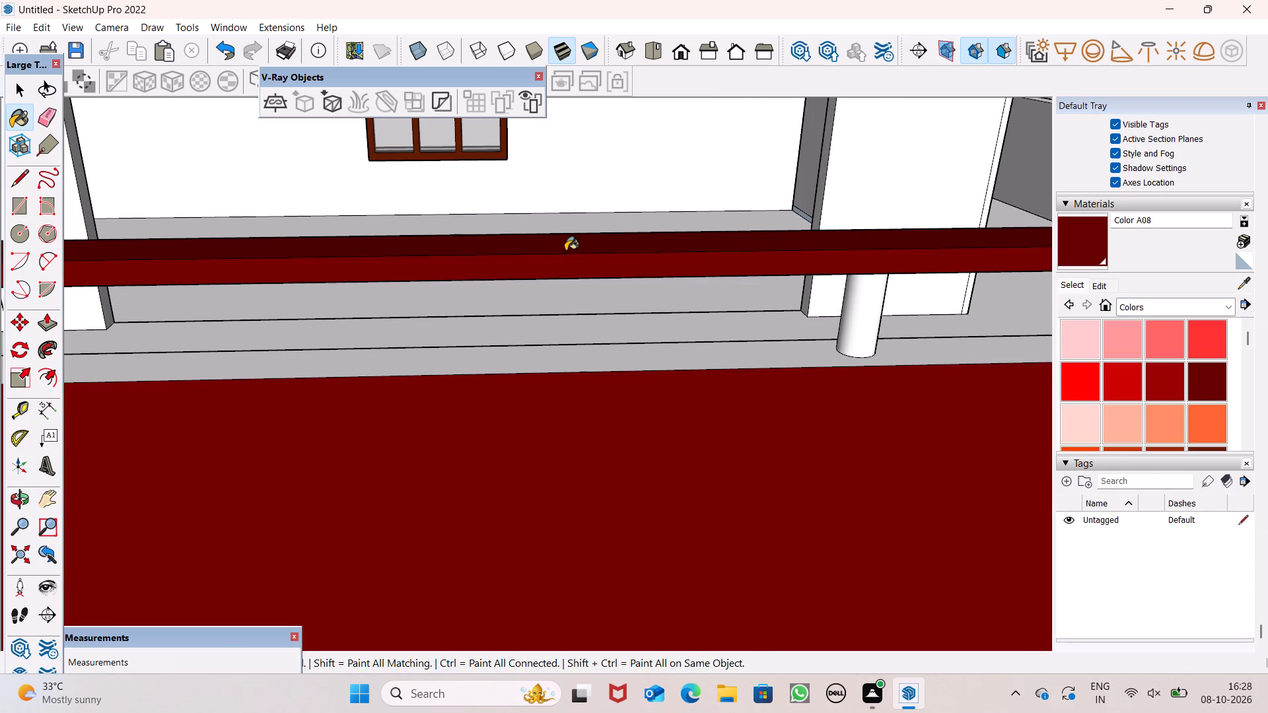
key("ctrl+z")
Draw a line about 3 9/16" long from the railing opening's lower corner to the front wall's outer corner edge.
scroll(557, 271, "down", 11)
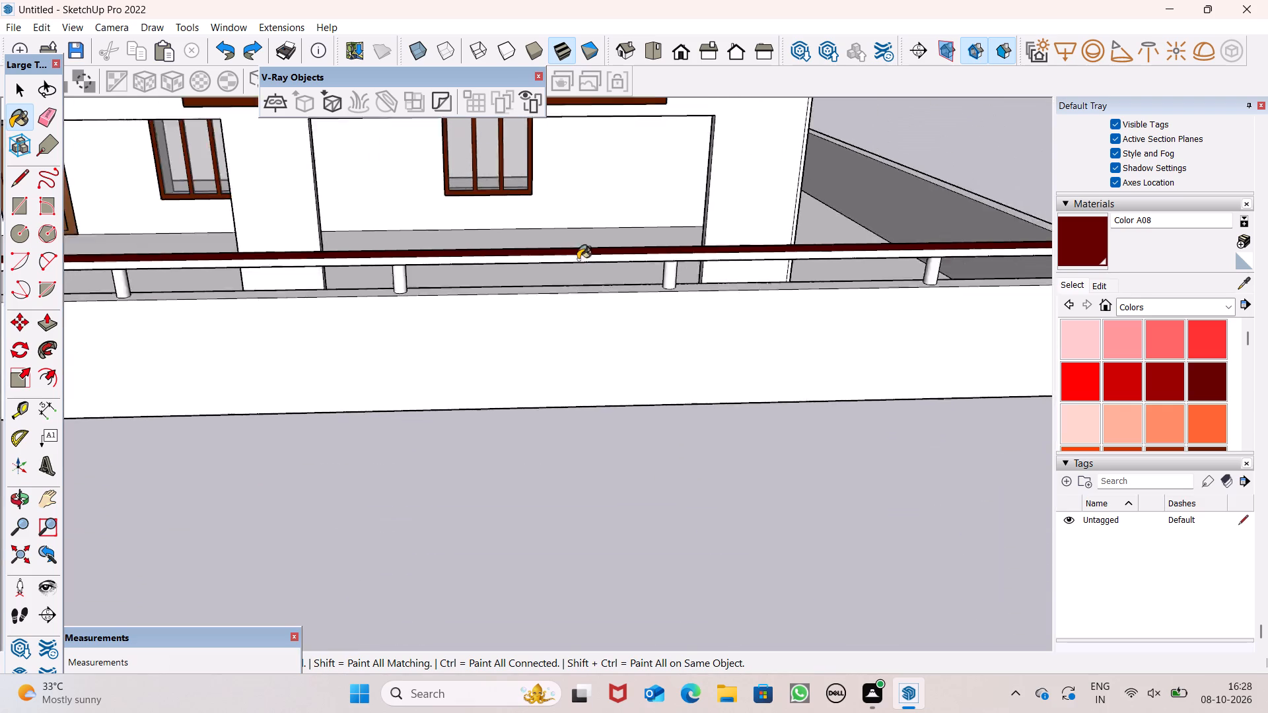
scroll(578, 259, "down", 8)
middle_click_drag(661, 291, 352, 228)
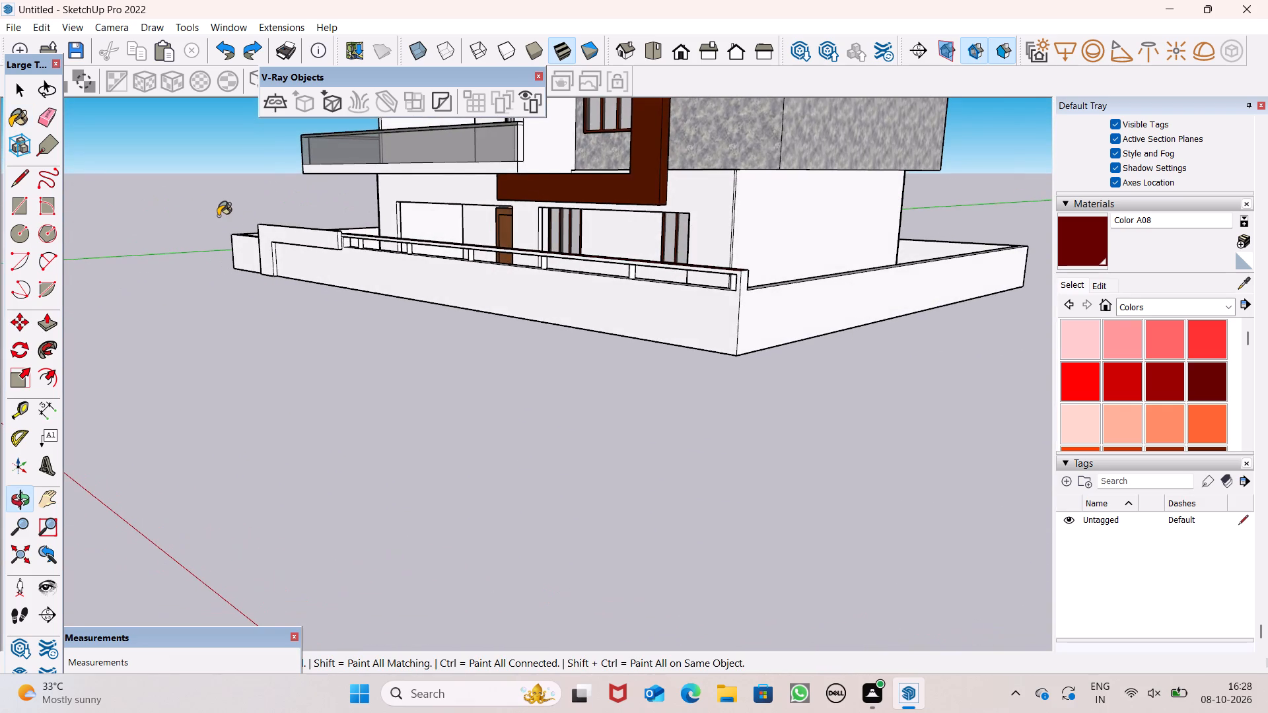
scroll(218, 216, "up", 1)
left_click(17, 182)
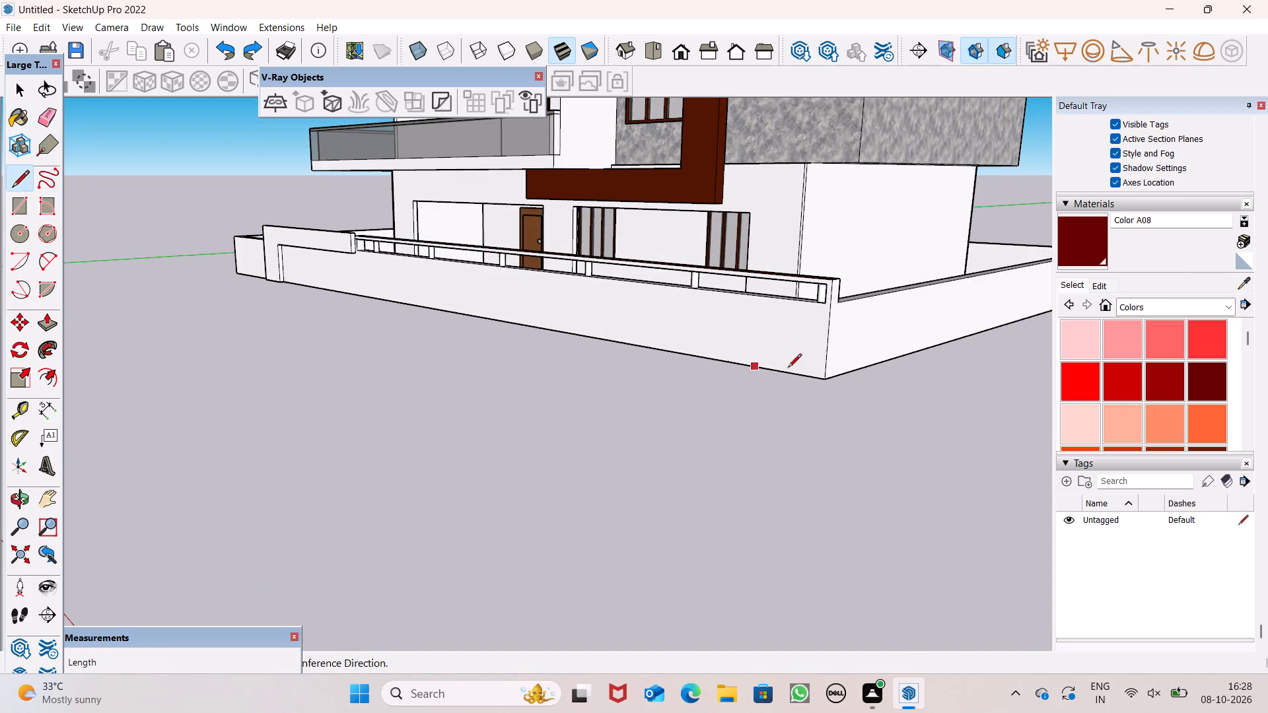
scroll(810, 368, "up", 1)
scroll(811, 368, "down", 1)
scroll(818, 366, "up", 4)
scroll(824, 279, "up", 9)
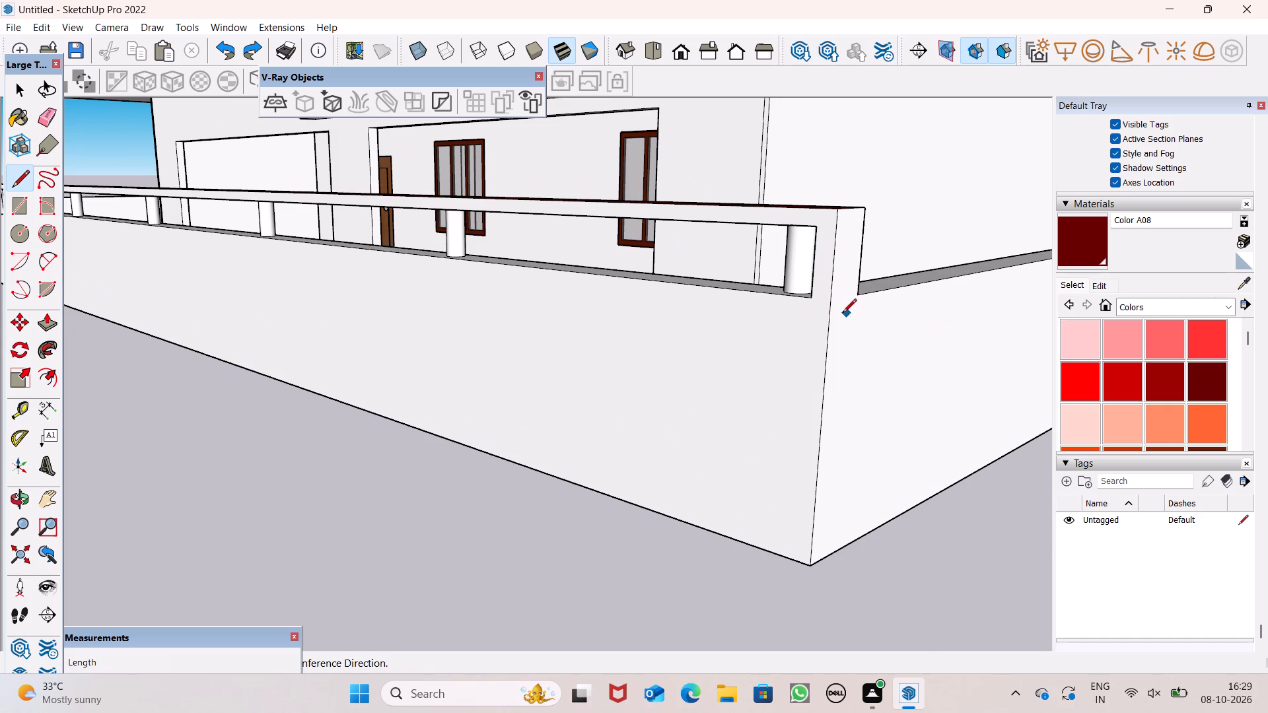
scroll(836, 314, "up", 6)
middle_click_drag(795, 331, 874, 341)
scroll(871, 322, "up", 4)
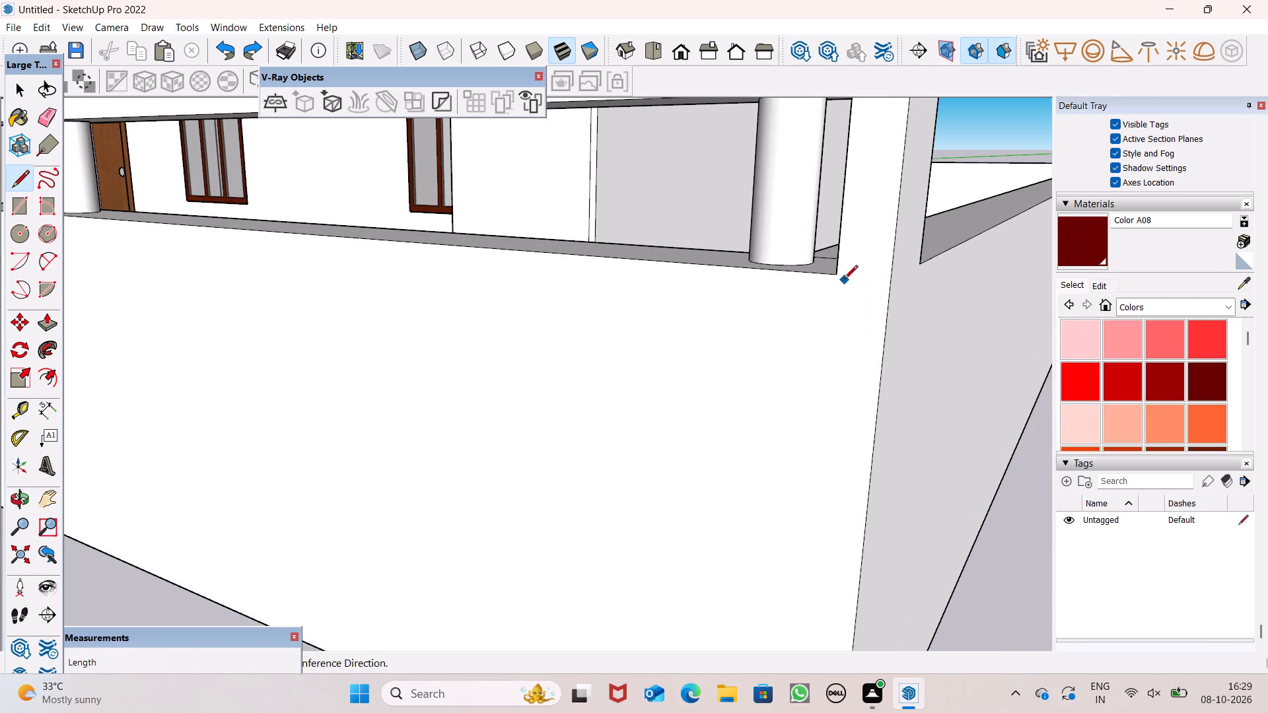
left_click(836, 271)
left_click(892, 281)
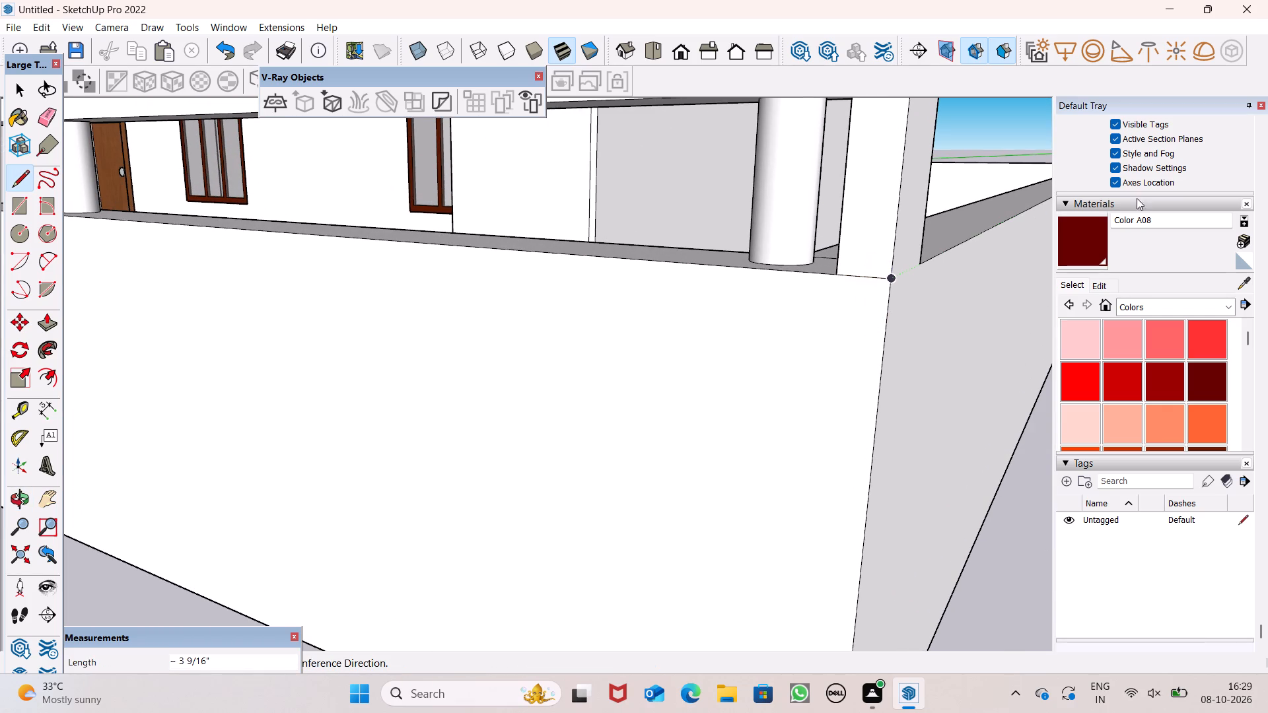
Paint the front face of the slab rail and corner end with Color A08.
left_click(1075, 235)
left_click(866, 211)
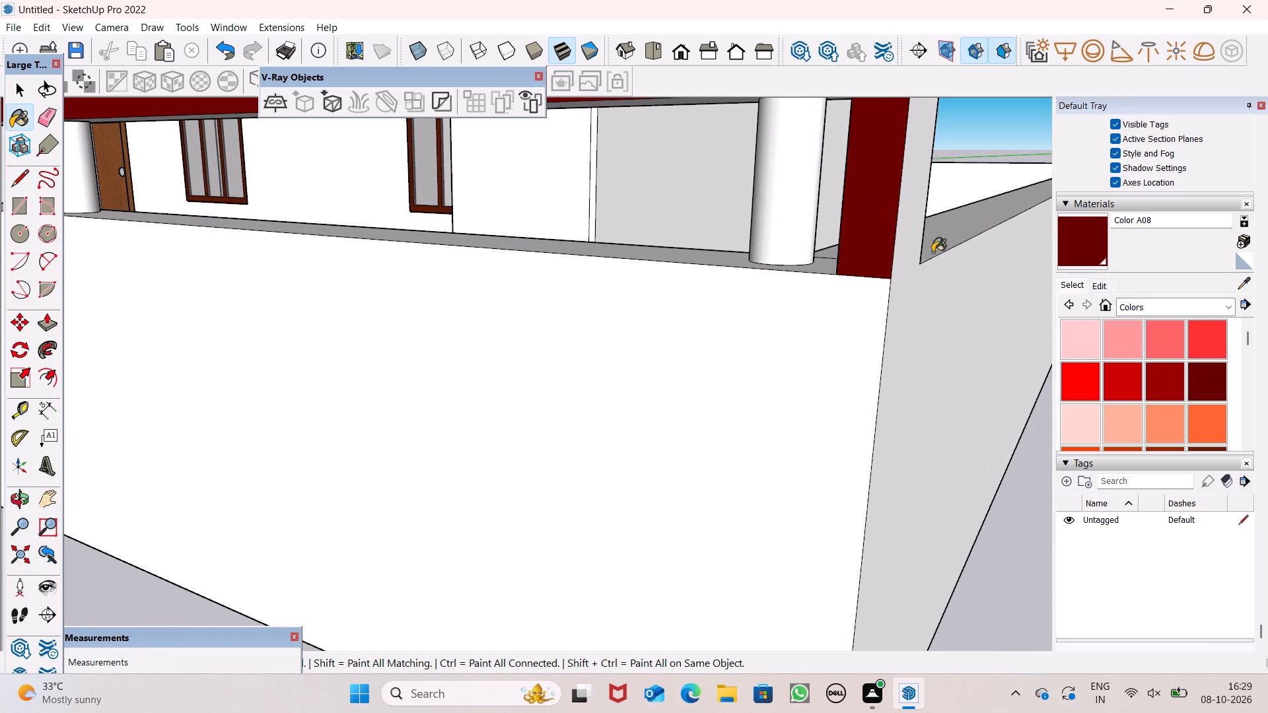
Paint the two round posts nearest the corner end with Color A08.
scroll(952, 292, "down", 13)
middle_click_drag(814, 308, 1039, 312)
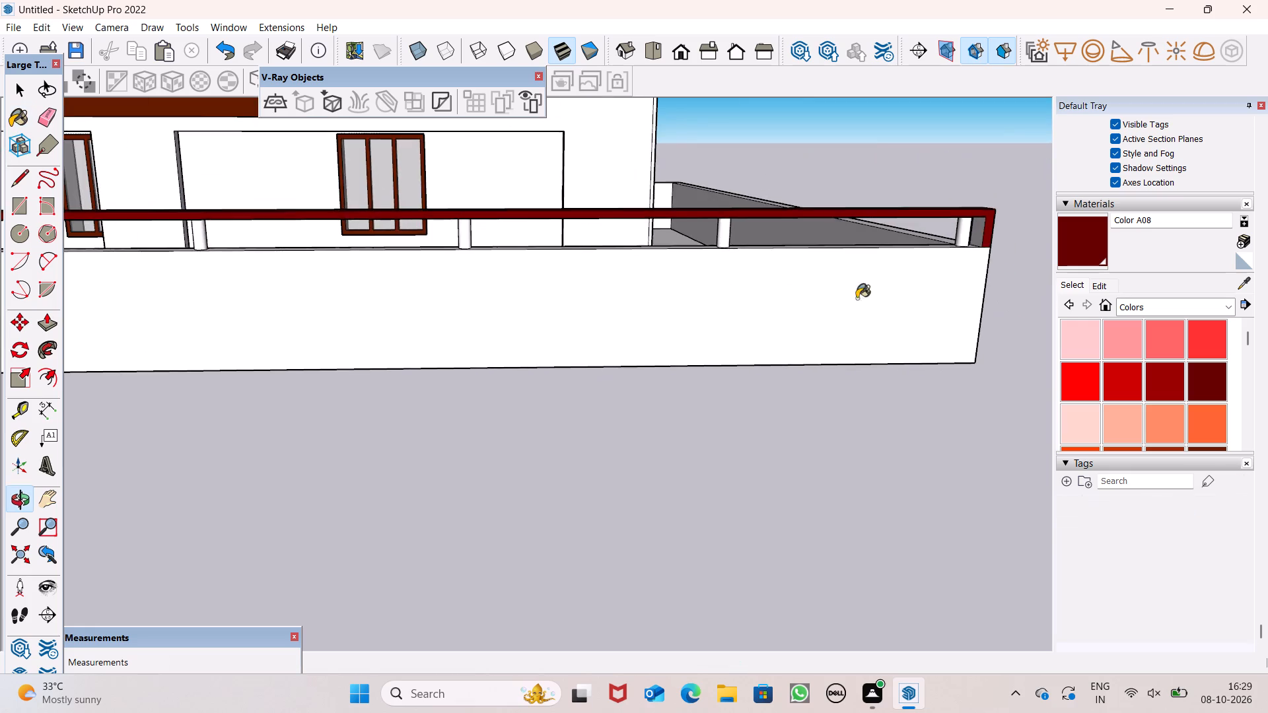
scroll(790, 232, "down", 6)
scroll(781, 259, "up", 14)
scroll(864, 232, "down", 1)
scroll(865, 222, "up", 1)
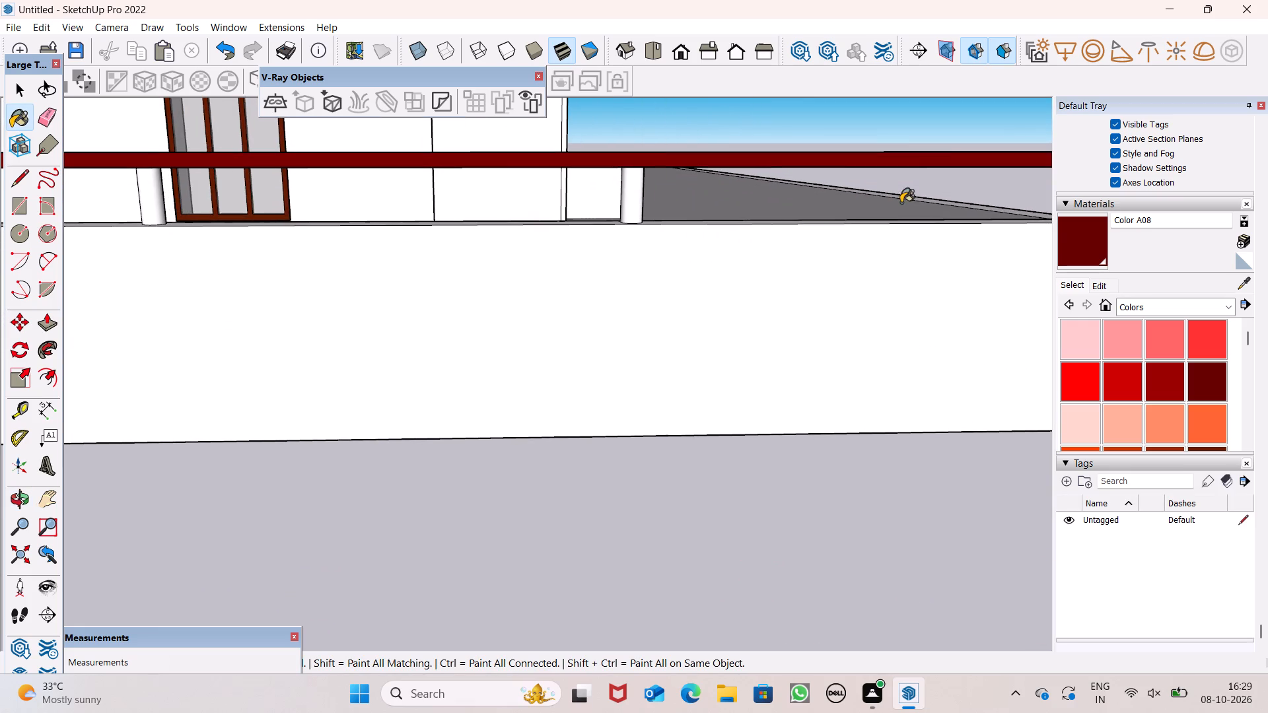
left_click(615, 213)
scroll(592, 213, "down", 8)
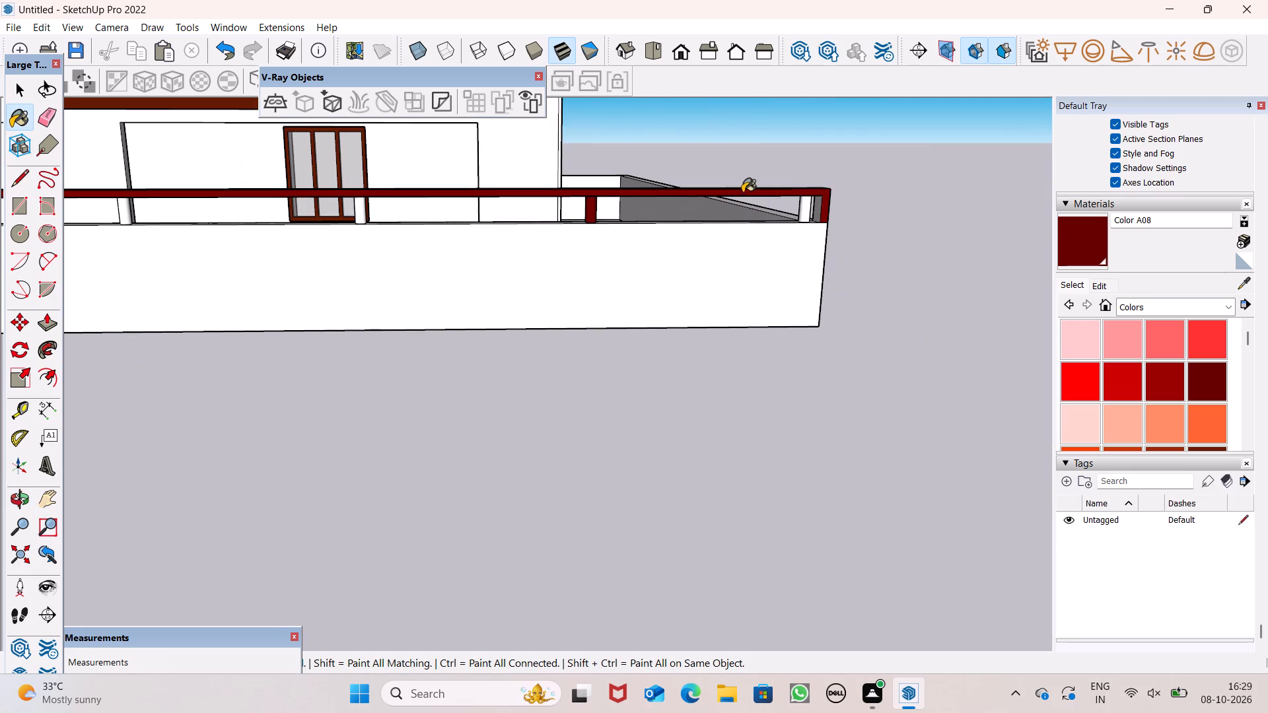
scroll(823, 205, "up", 8)
left_click(689, 224)
scroll(757, 192, "down", 5)
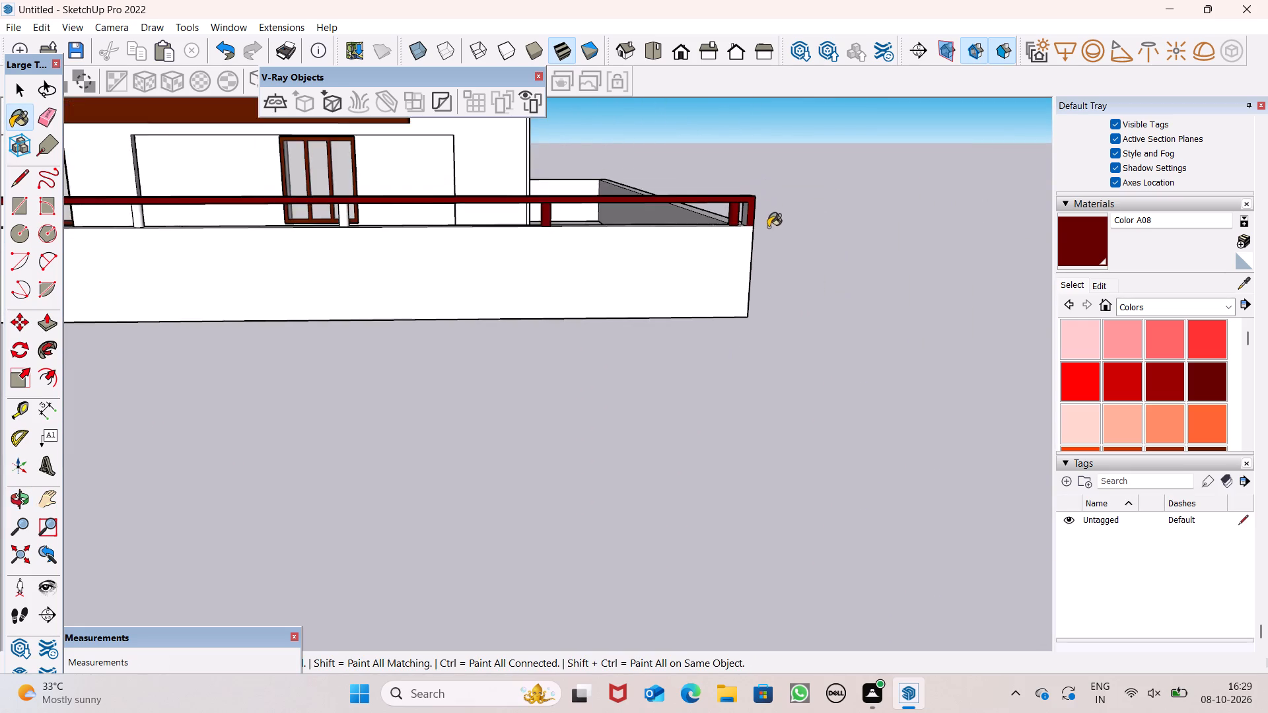
Paint the corner end's inner face beside the last round post with Color A08.
scroll(768, 227, "down", 5)
scroll(705, 209, "up", 6)
scroll(812, 245, "up", 7)
scroll(882, 258, "down", 5)
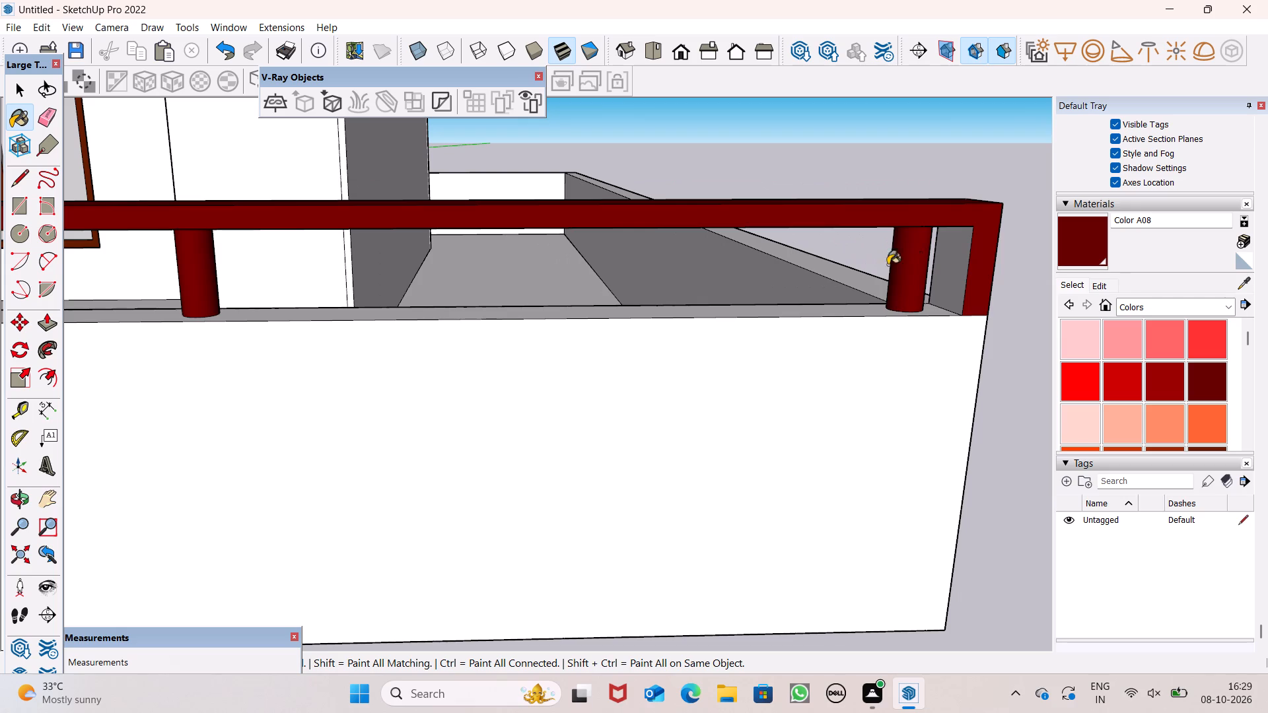
left_click(961, 267)
Paint the remaining four round posts toward the entrance band with Color A08.
scroll(872, 226, "down", 11)
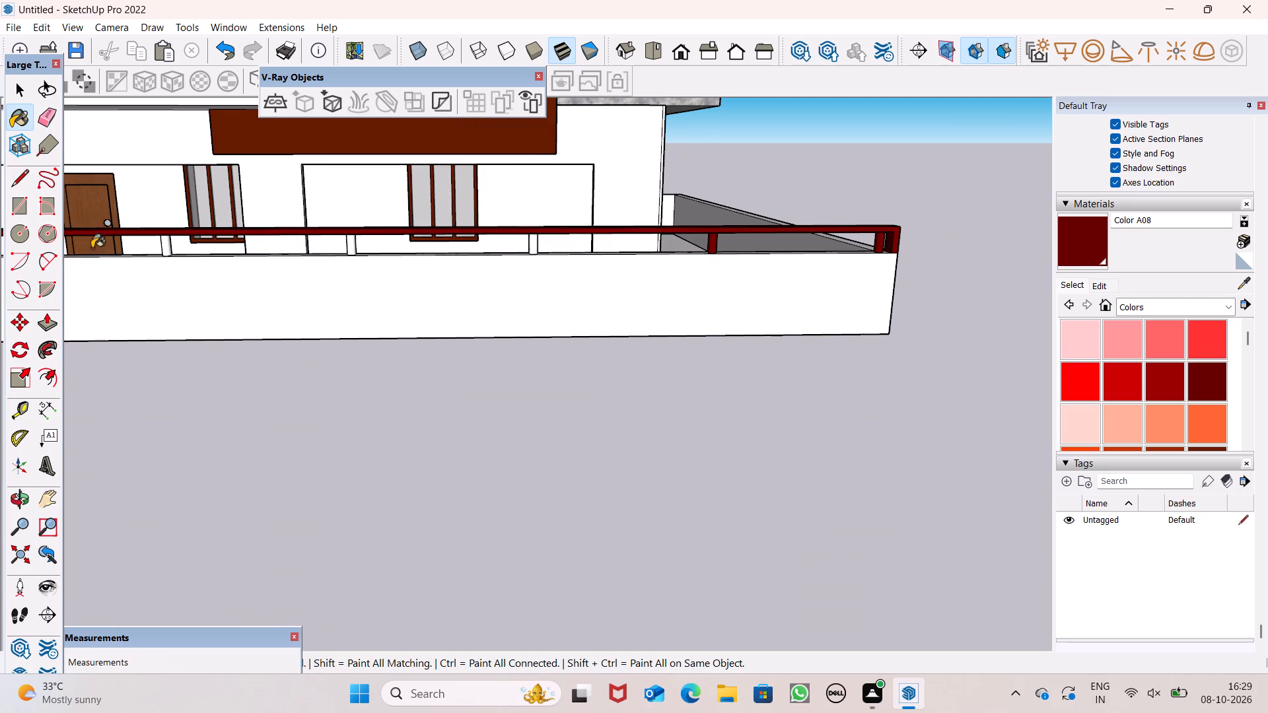
scroll(118, 273, "up", 4)
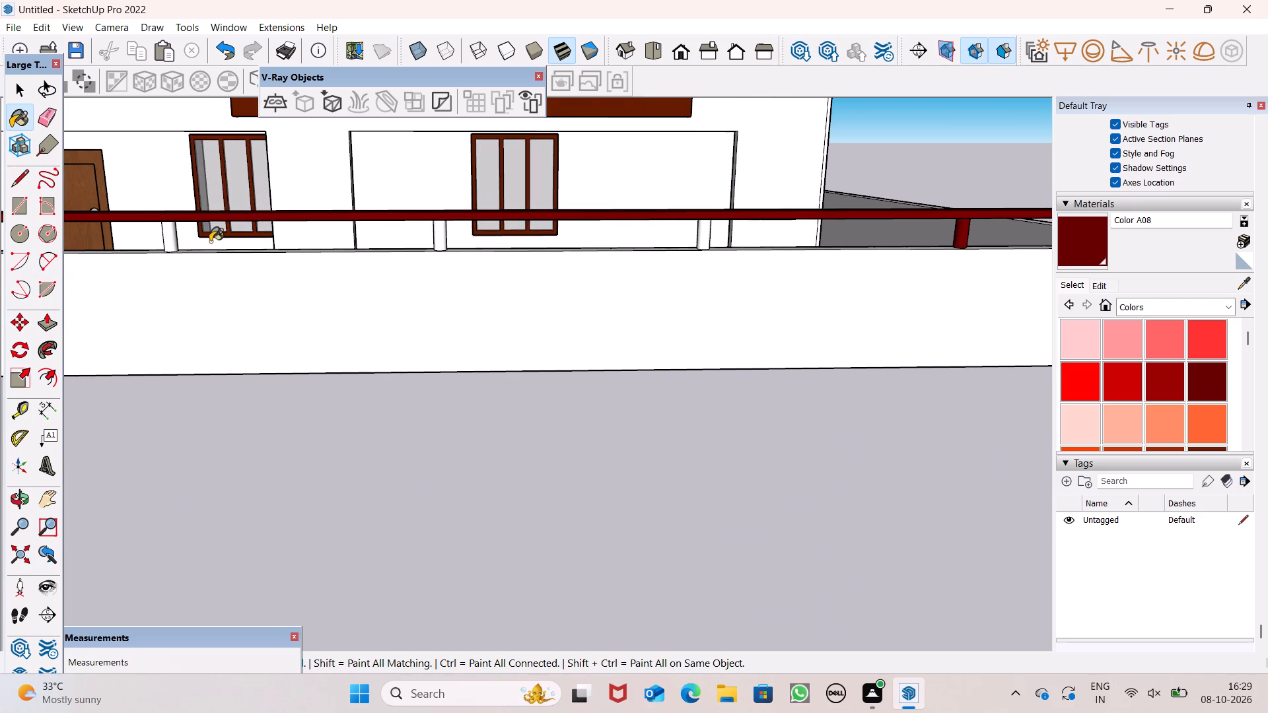
left_click(440, 241)
left_click(707, 237)
scroll(563, 228, "down", 4)
scroll(574, 296, "up", 1)
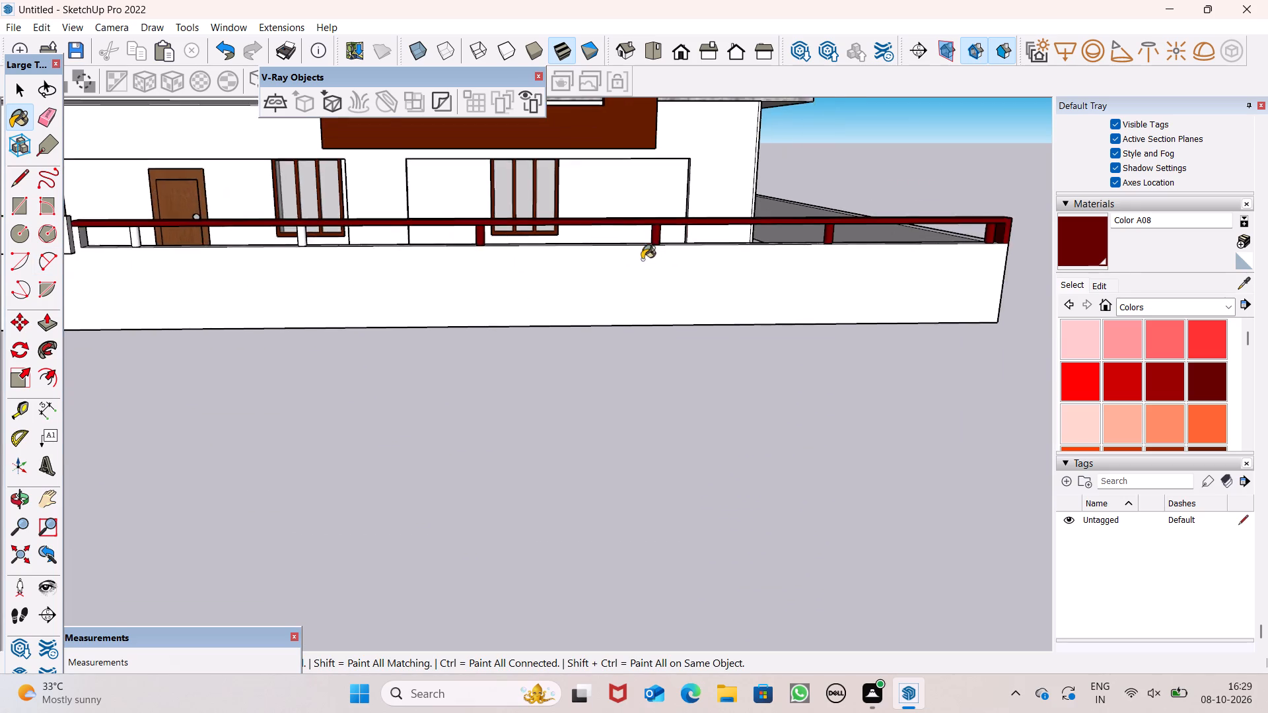
scroll(648, 255, "down", 5)
scroll(458, 268, "up", 12)
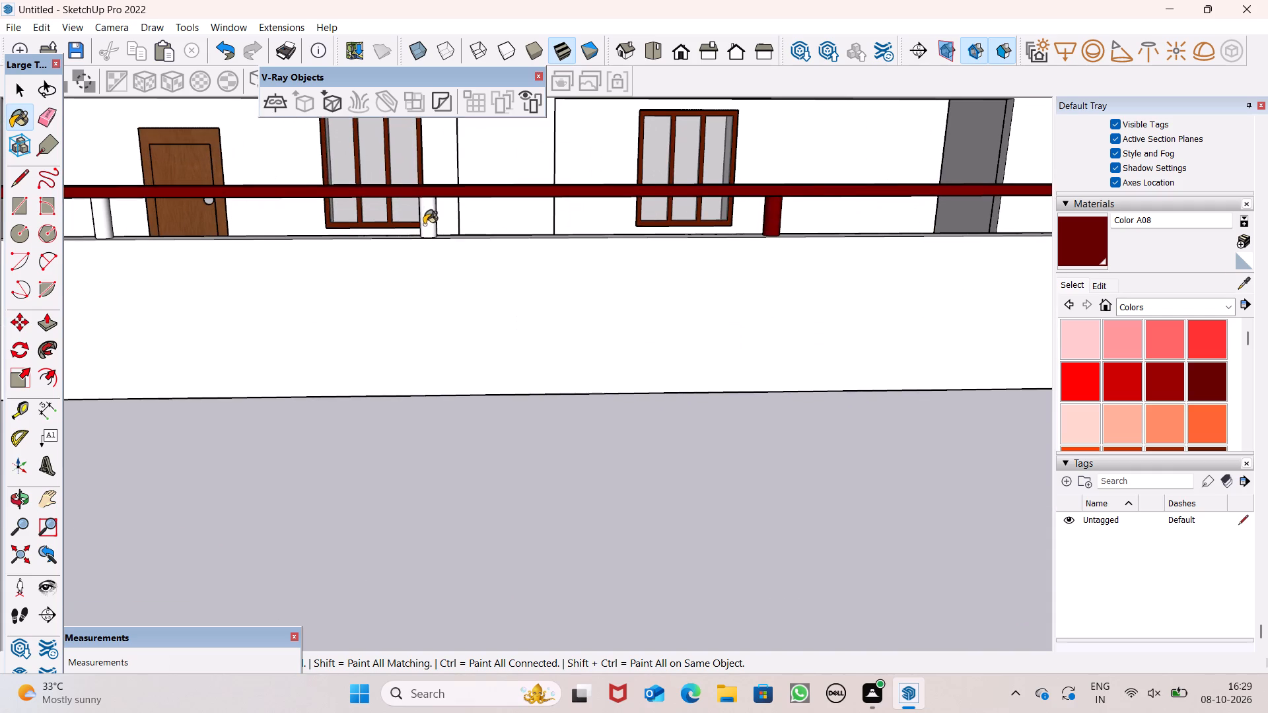
left_click(430, 222)
scroll(430, 222, "down", 4)
scroll(575, 255, "down", 6)
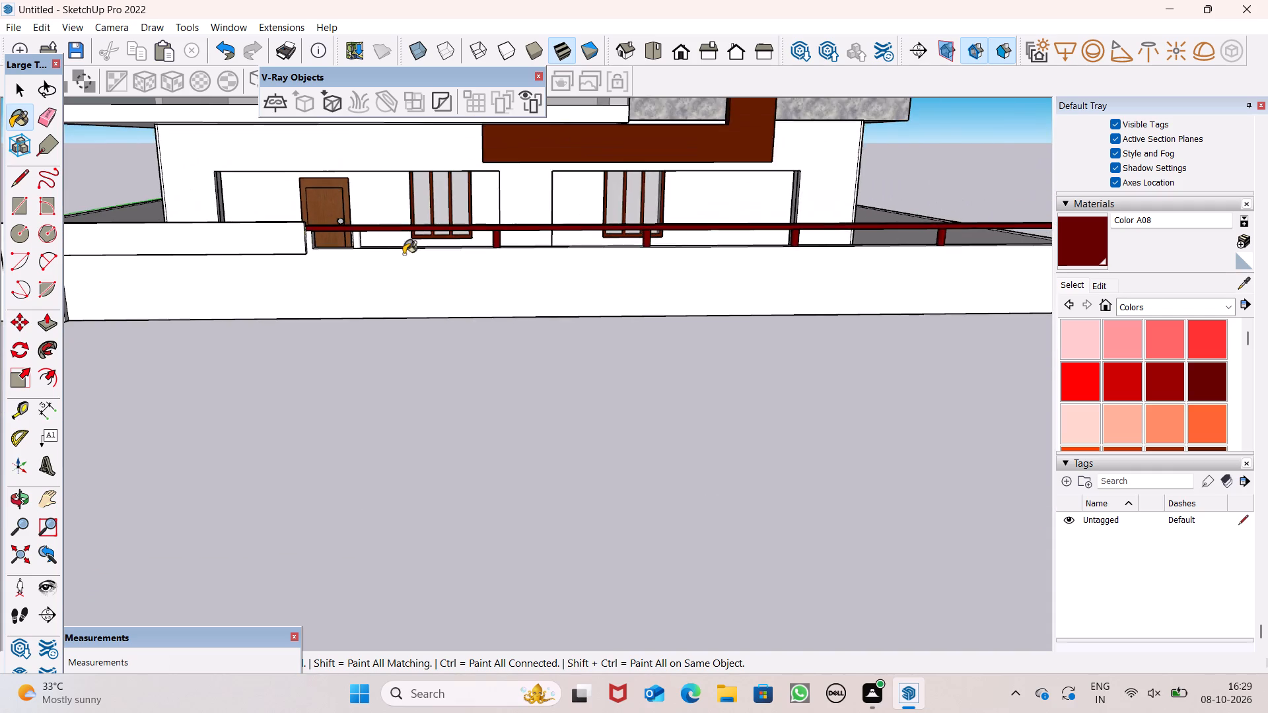
scroll(217, 254, "up", 6)
scroll(416, 256, "up", 6)
left_click(431, 226)
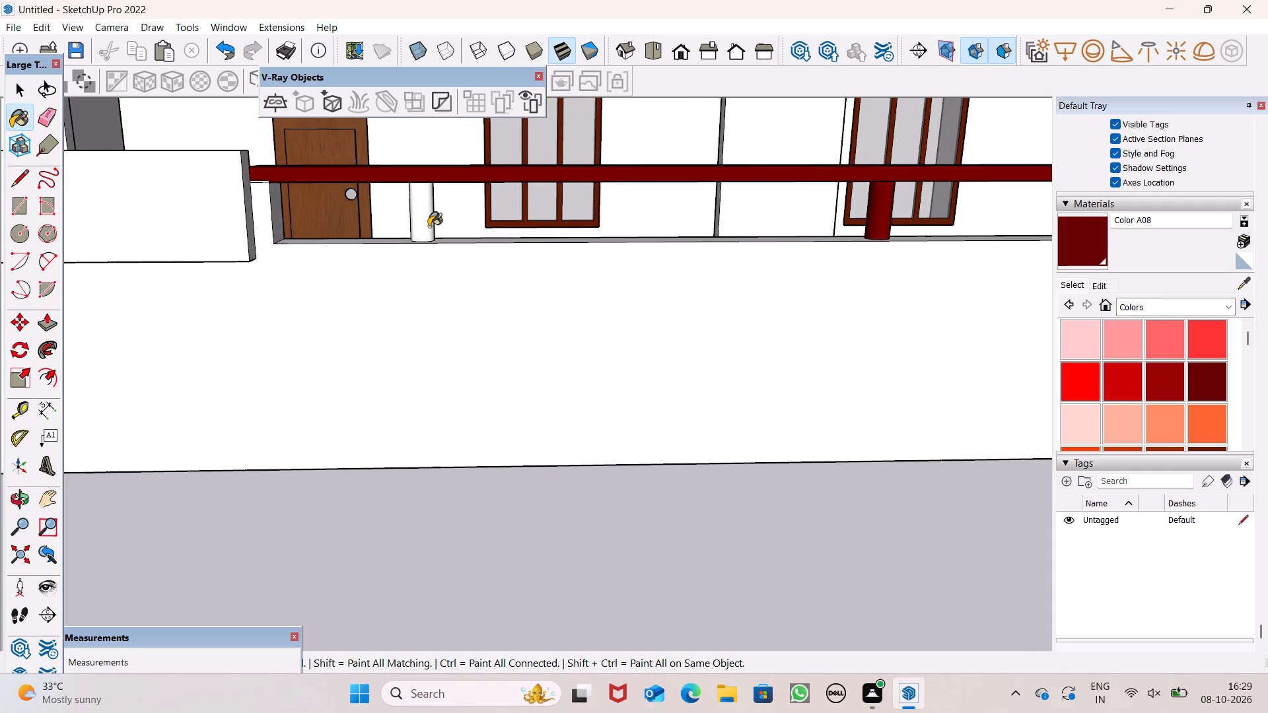
Examine the painted rail and posts along the front boundary wall from the front and the corner.
scroll(429, 226, "down", 8)
scroll(405, 213, "up", 1)
scroll(405, 213, "down", 11)
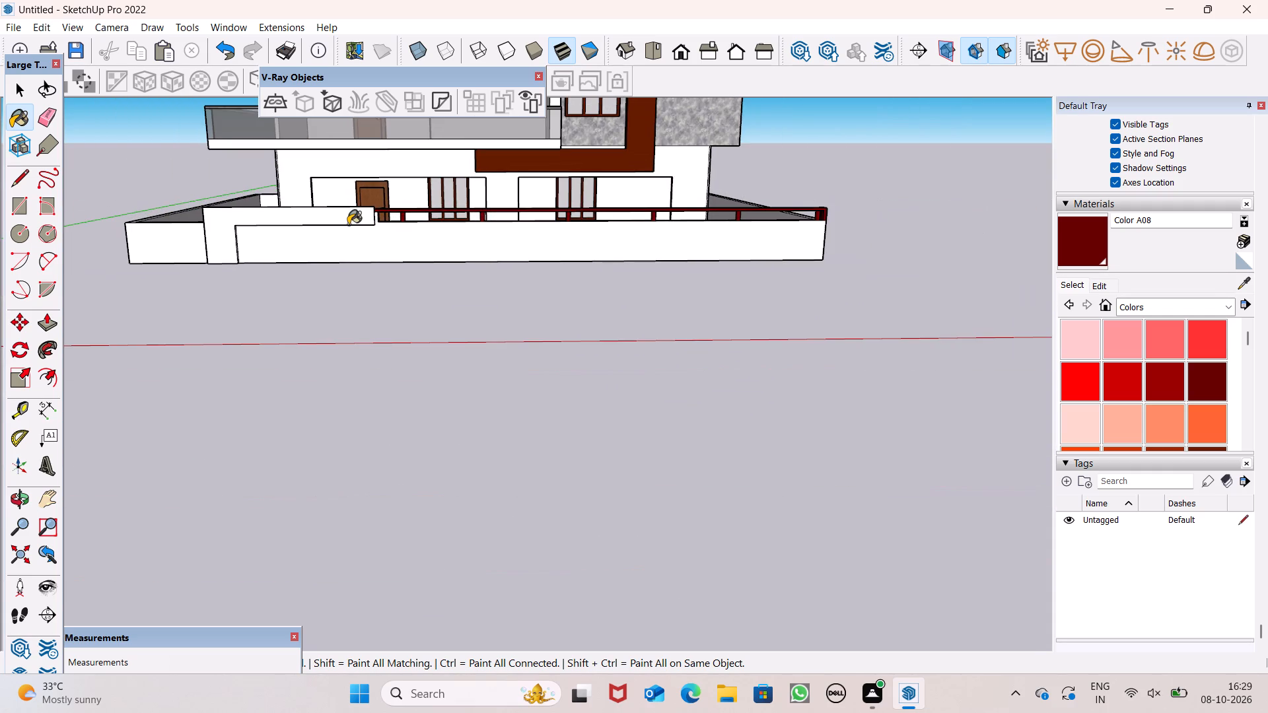
middle_click_drag(606, 296, 318, 370)
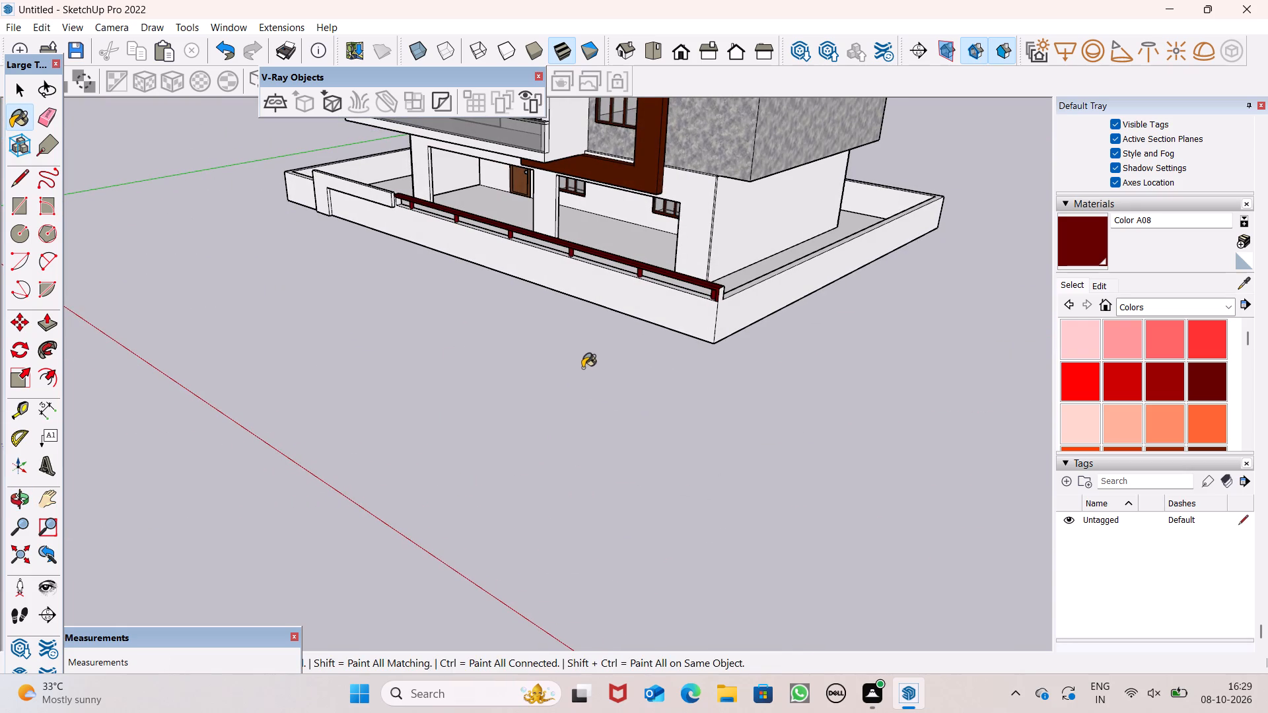
key("space")
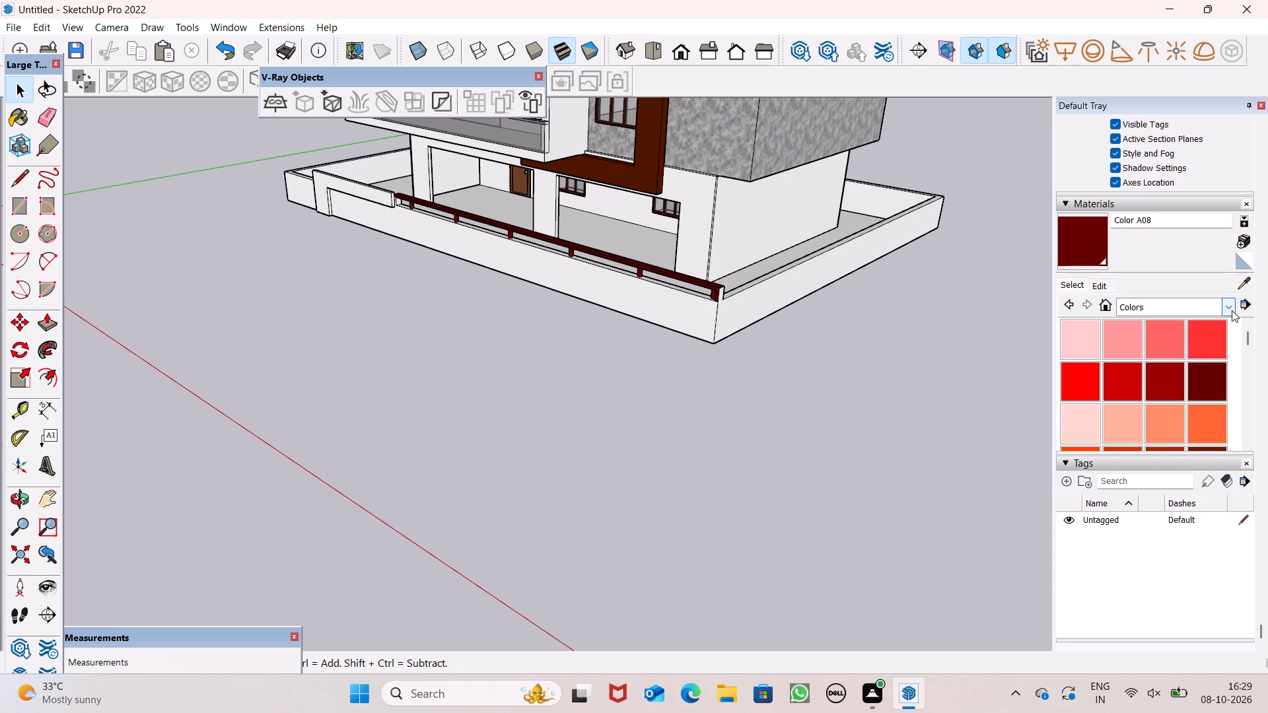
Draw a rectangle about 20' 3 11/16" by 1' 3 7/16" on the front boundary wall's outer face, reaching the corner end.
middle_click_drag(743, 281, 862, 214)
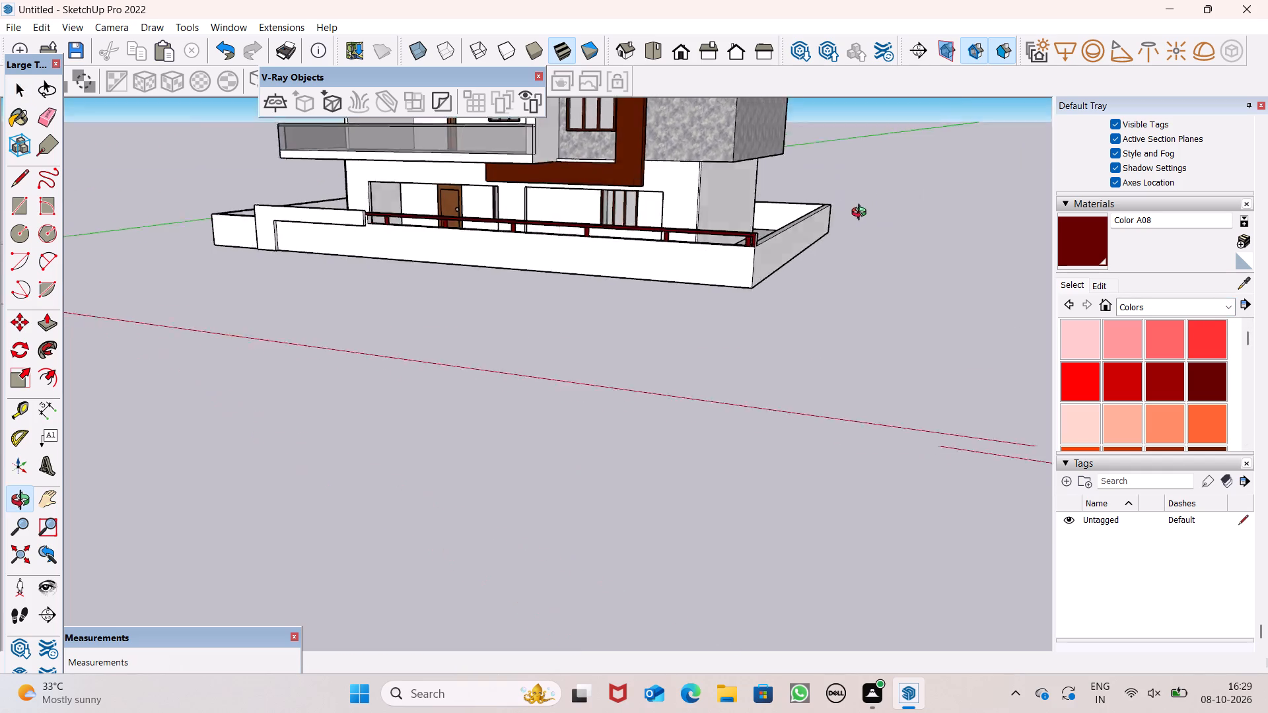
middle_click_drag(862, 214, 925, 227)
scroll(841, 221, "up", 1)
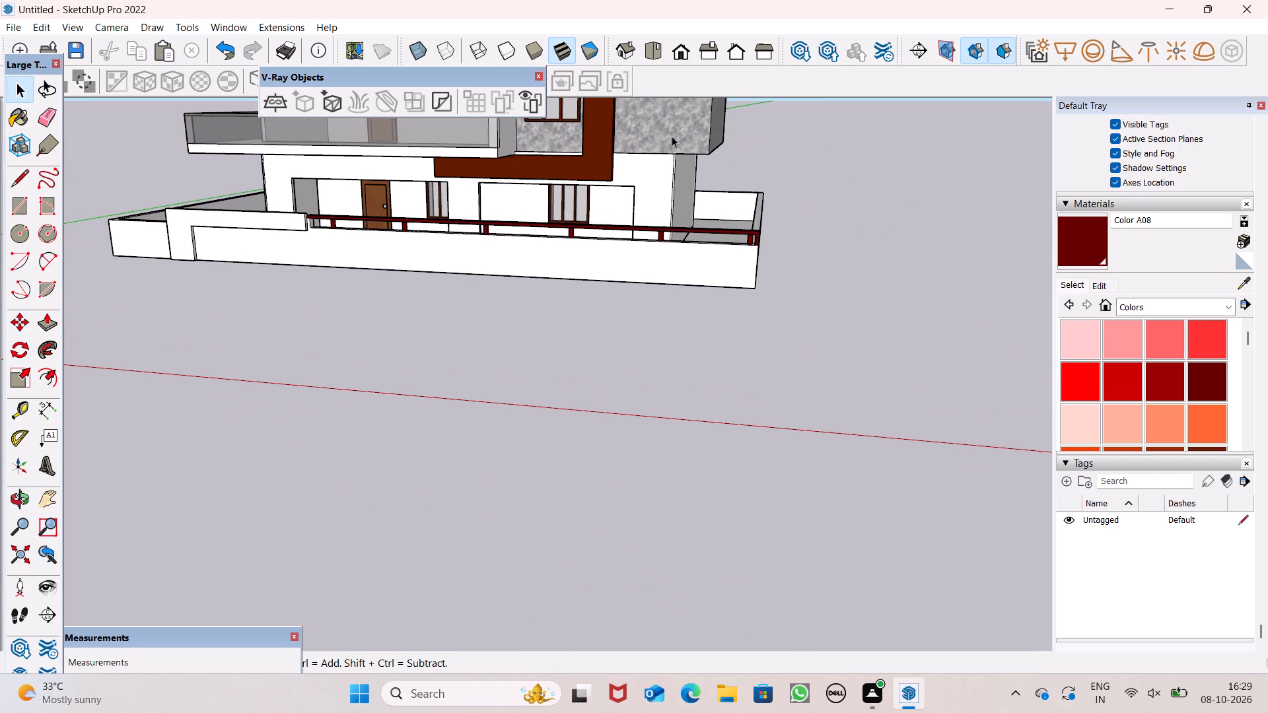
left_click(15, 199)
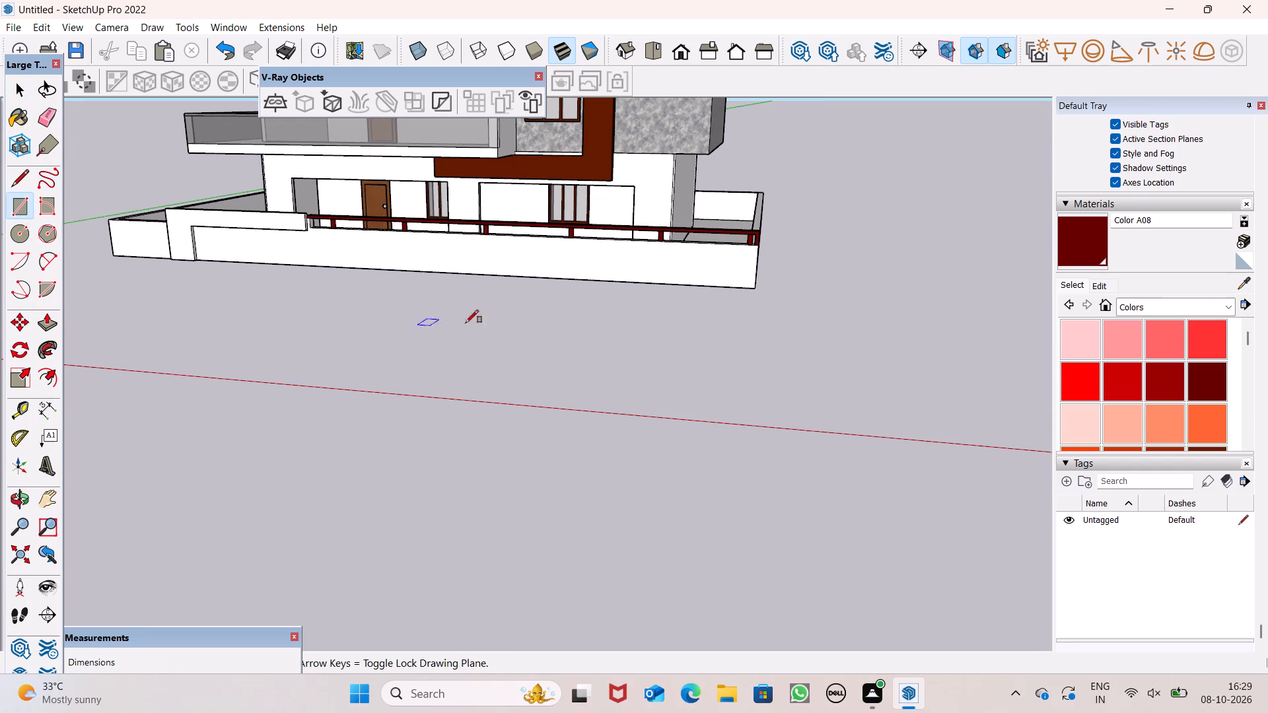
scroll(509, 287, "up", 5)
middle_click_drag(610, 320, 676, 326)
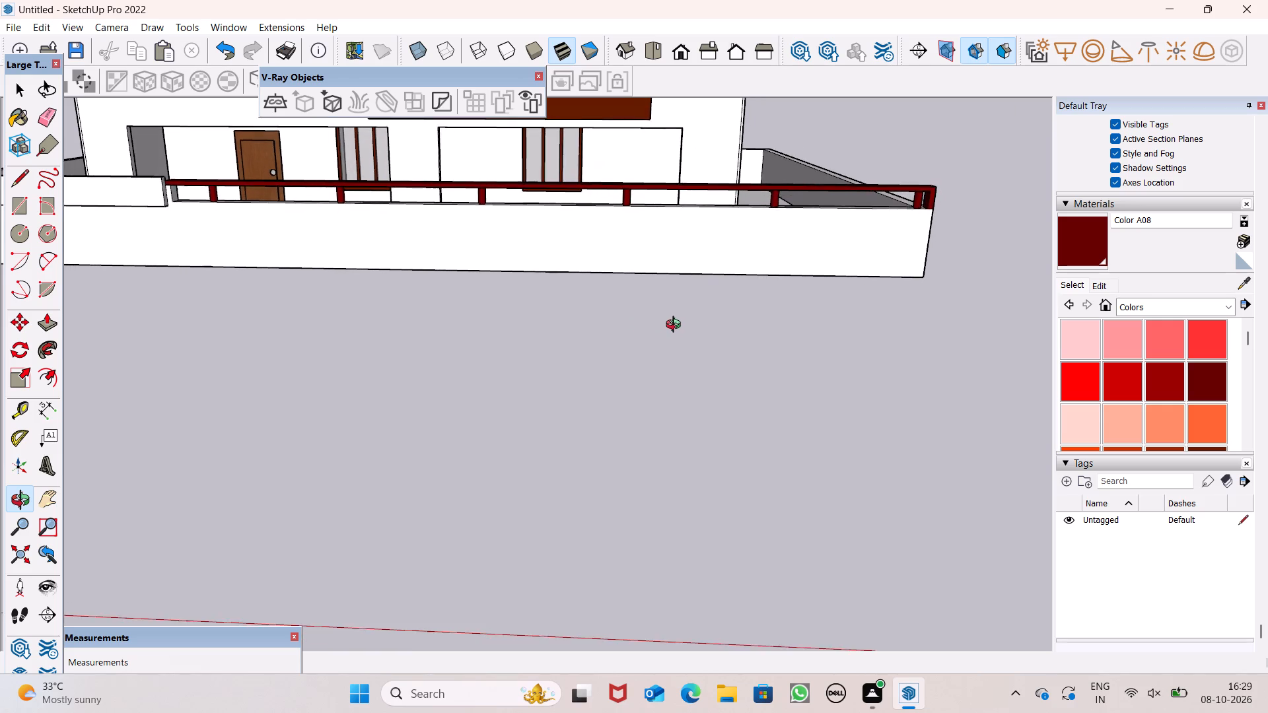
middle_click_drag(676, 326, 676, 316)
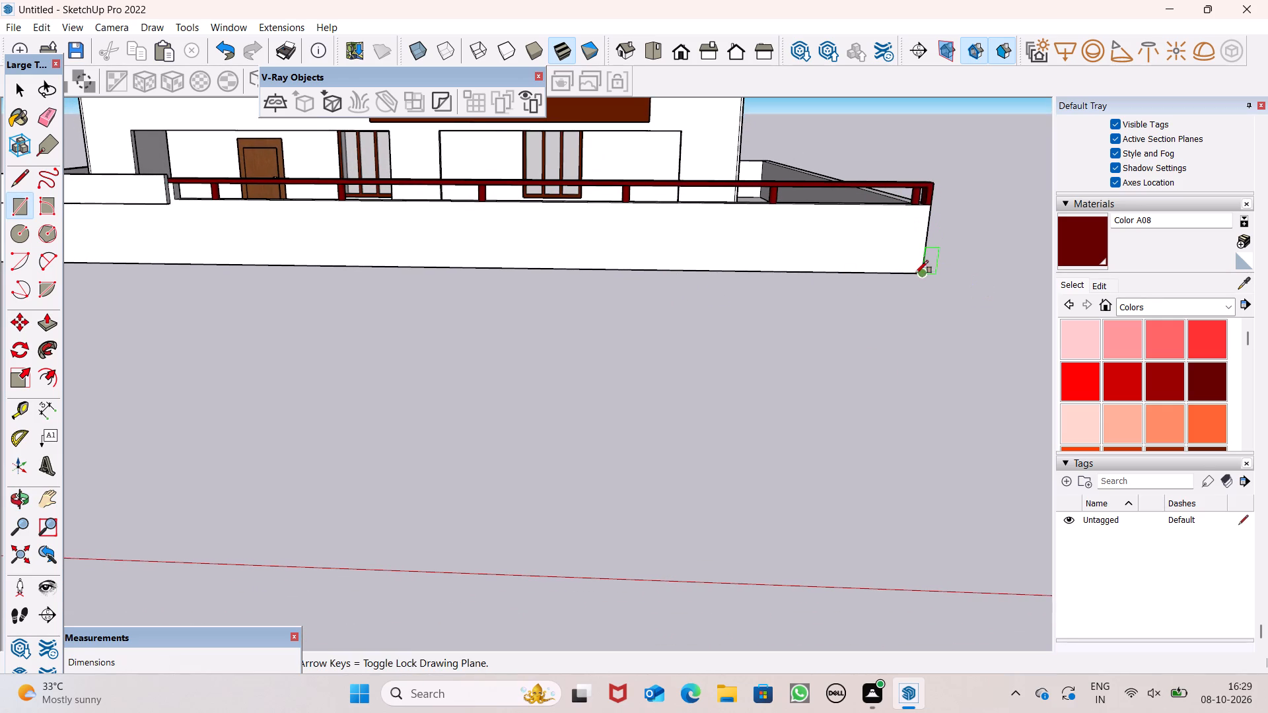
scroll(991, 265, "up", 1)
scroll(929, 238, "up", 3)
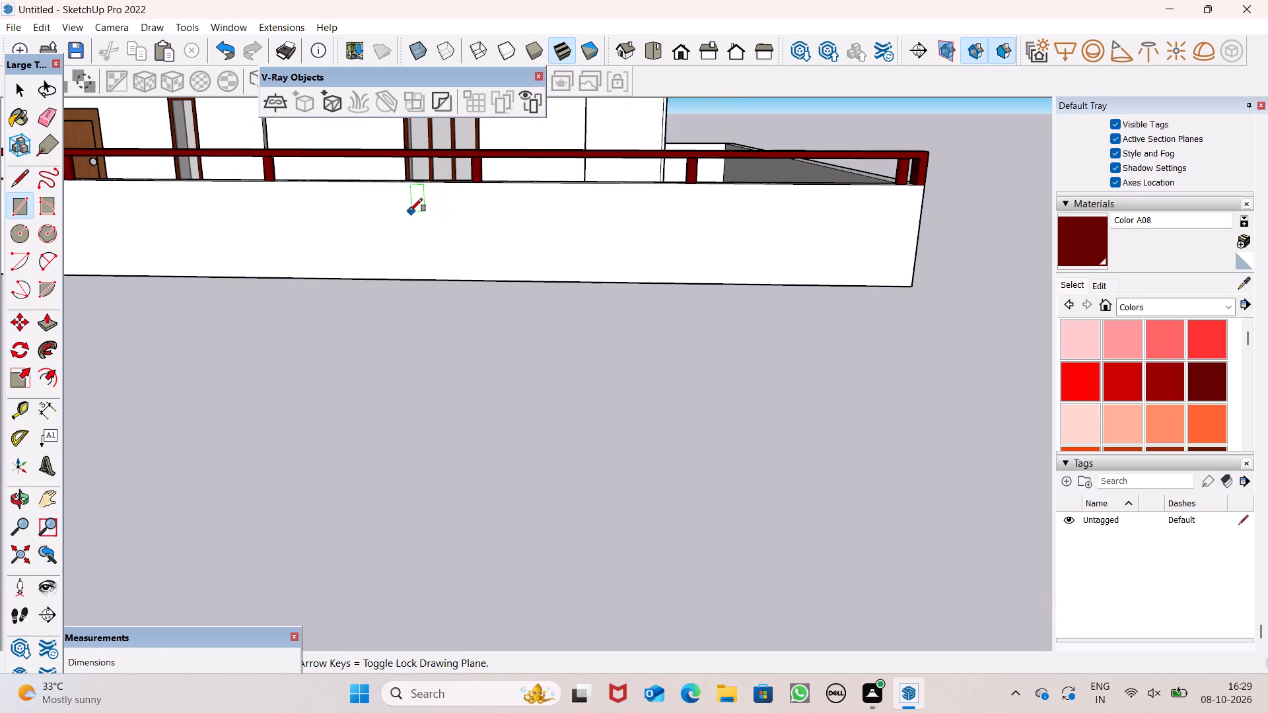
left_click(409, 211)
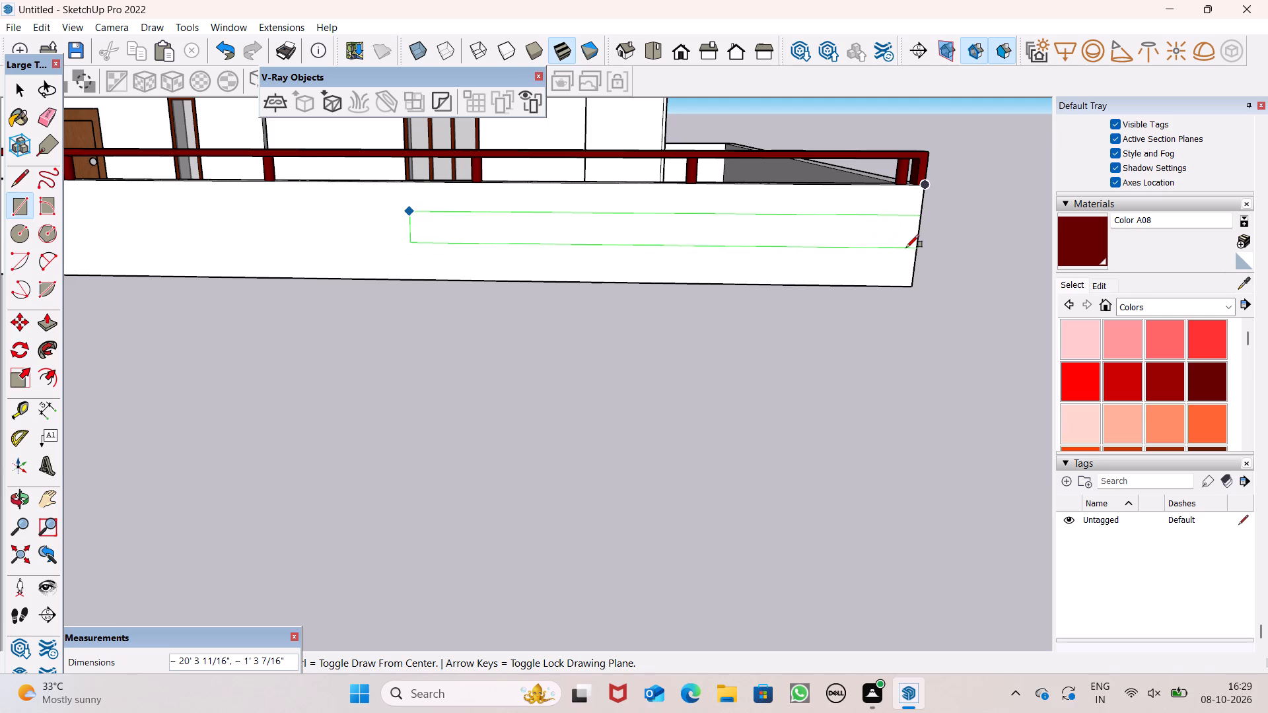
left_click(906, 248)
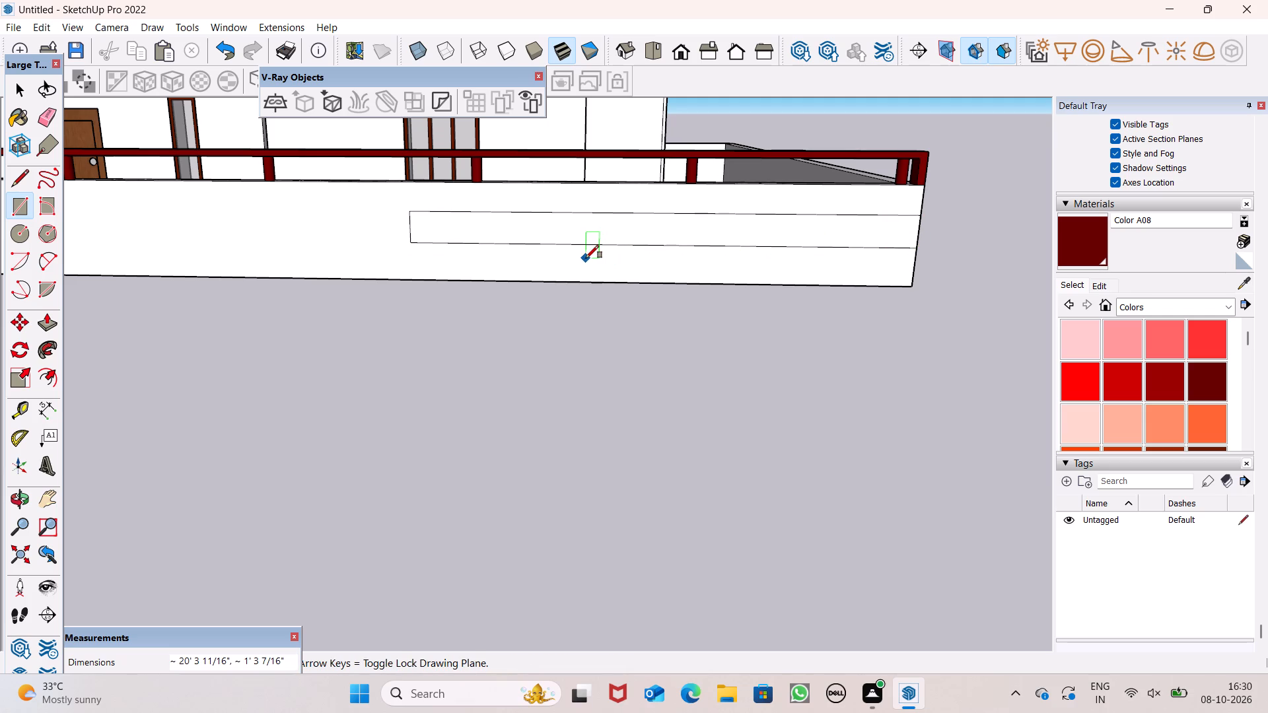
key("space")
Paint the new rectangle on the front wall with Stone Vein Gray from the Stone materials.
left_click(1231, 308)
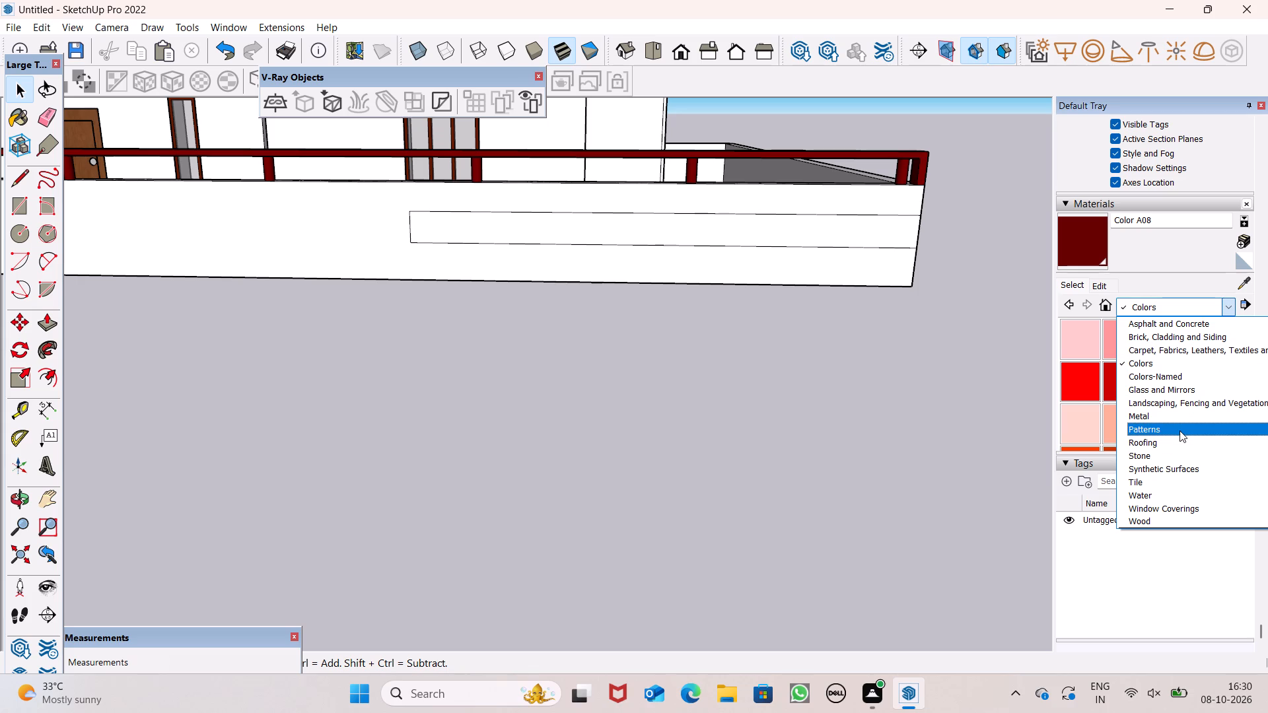
left_click(1154, 452)
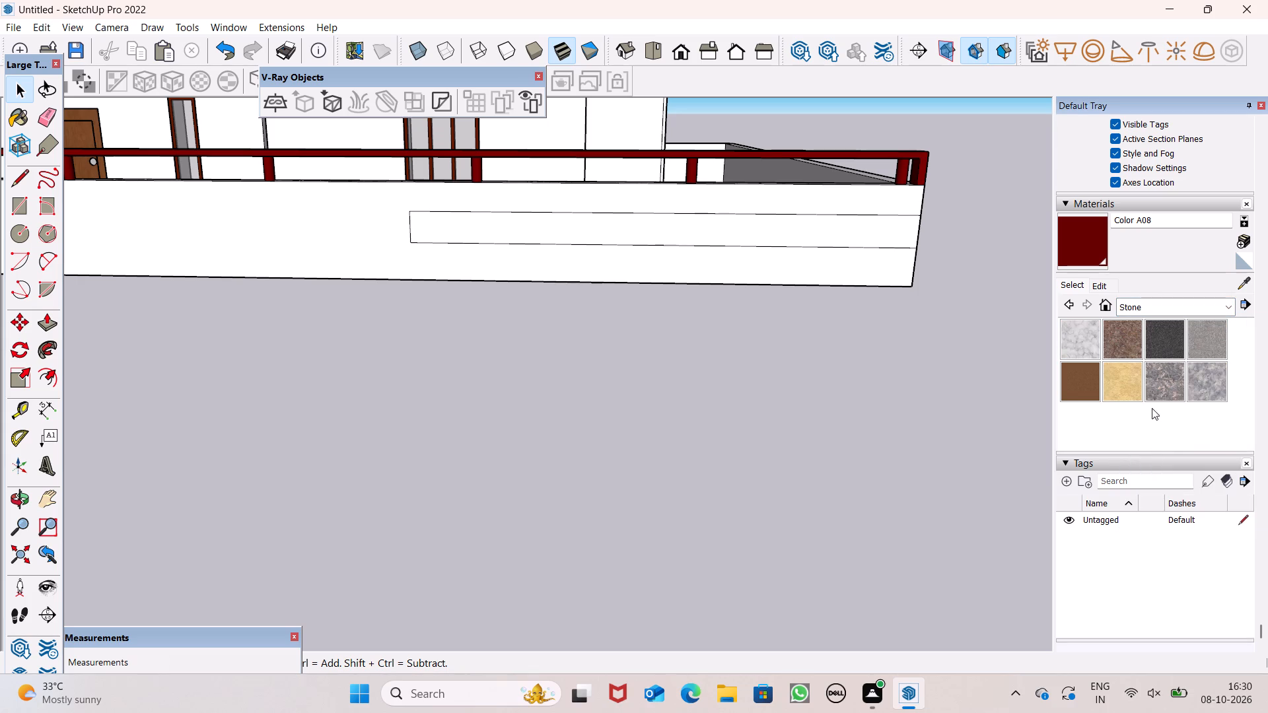
left_click(1201, 385)
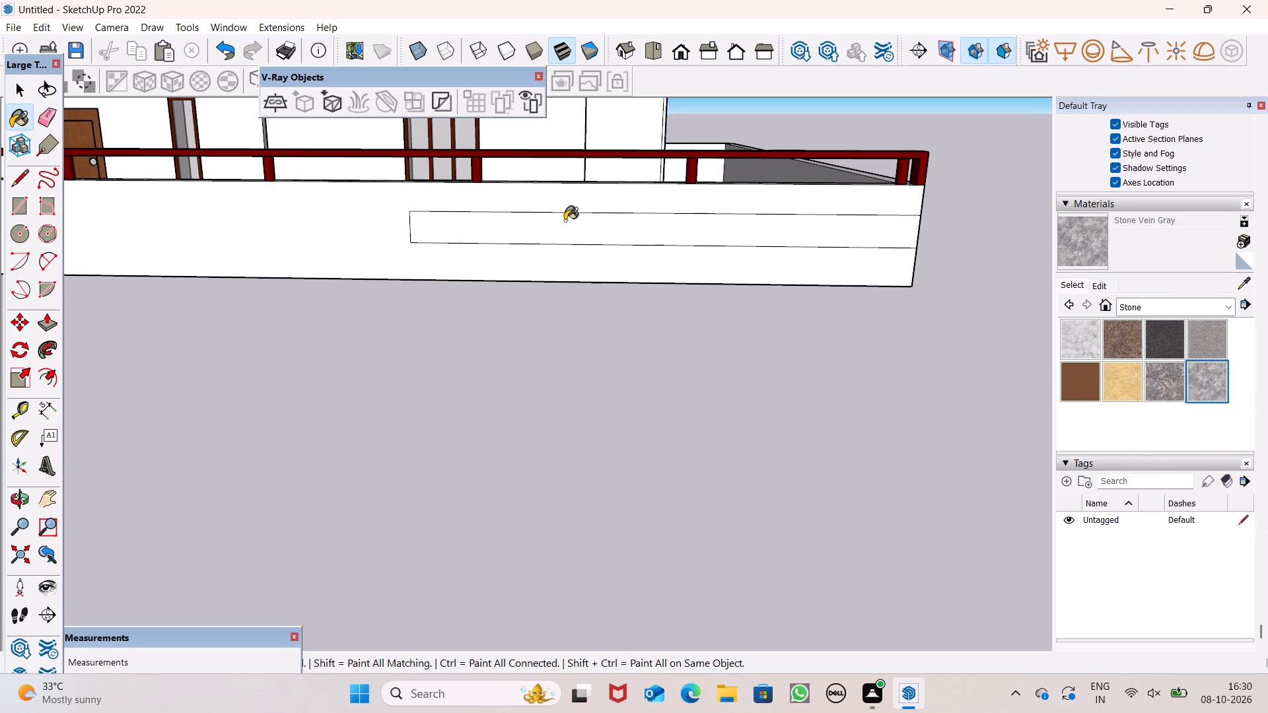
left_click(565, 226)
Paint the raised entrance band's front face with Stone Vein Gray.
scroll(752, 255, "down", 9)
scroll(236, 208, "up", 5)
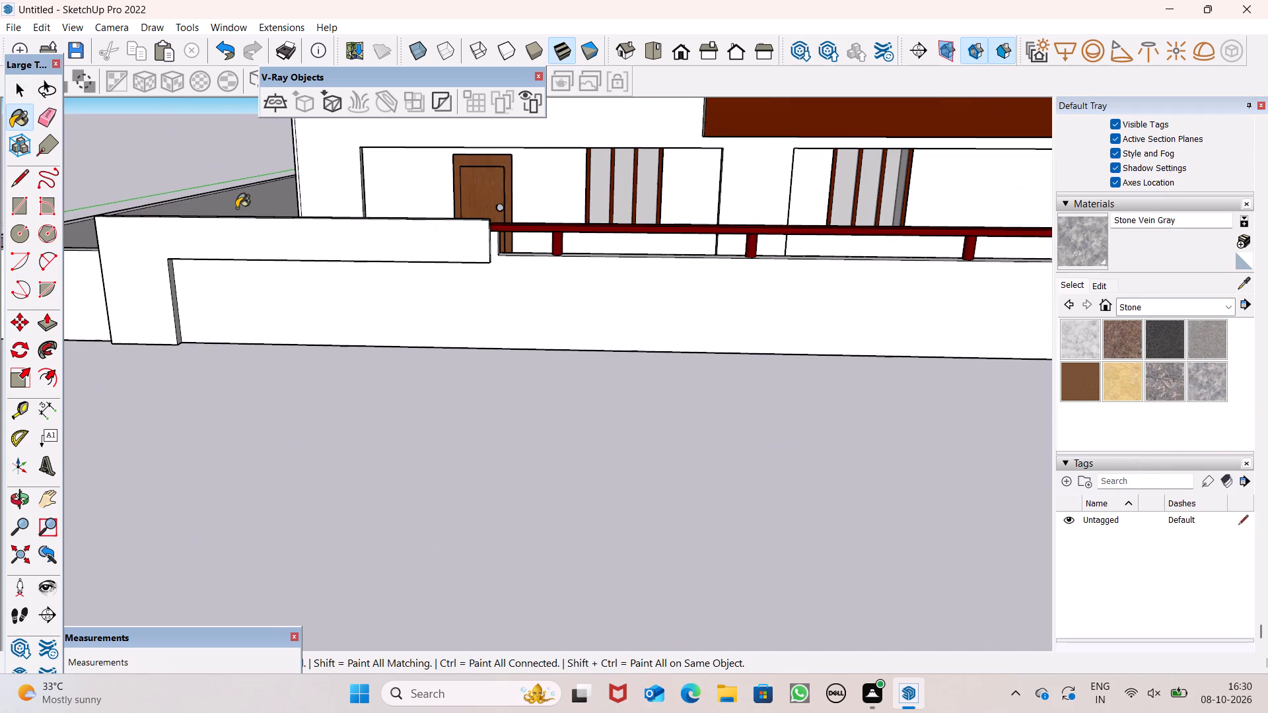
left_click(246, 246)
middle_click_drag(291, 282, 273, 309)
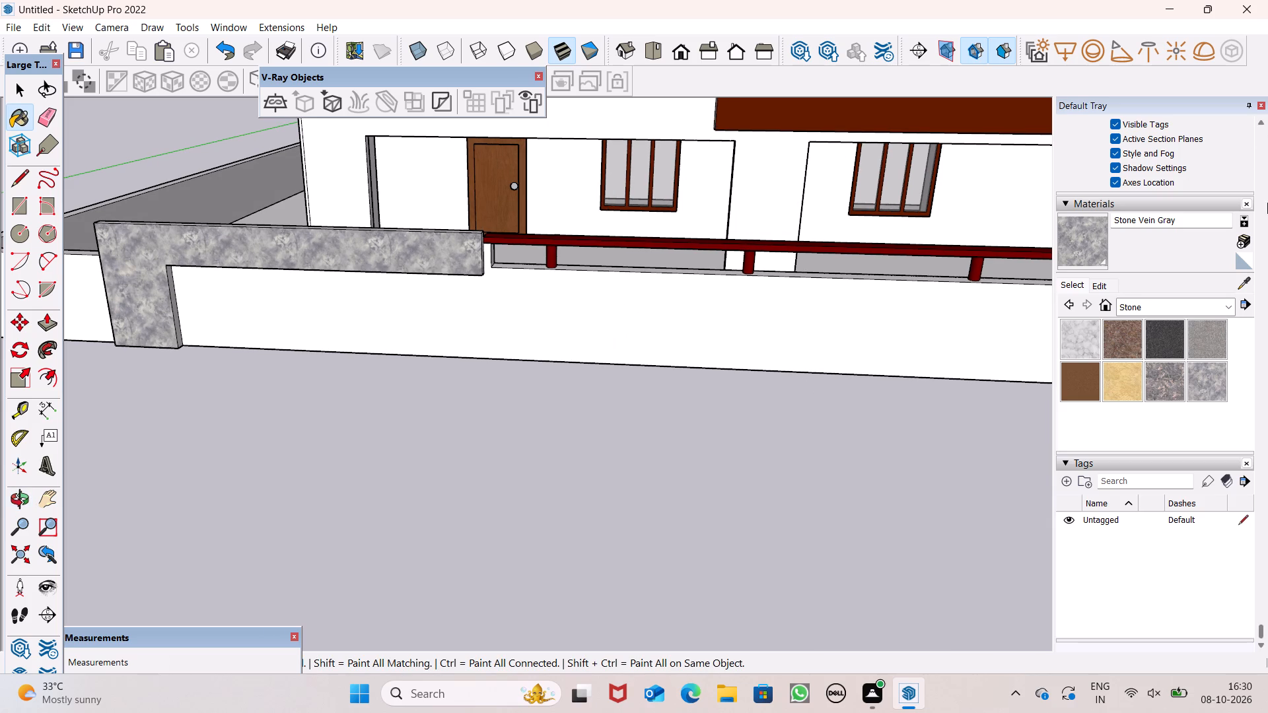
Paint the entrance band's front, top and outer end faces with Granite Light Gray.
left_click(1199, 343)
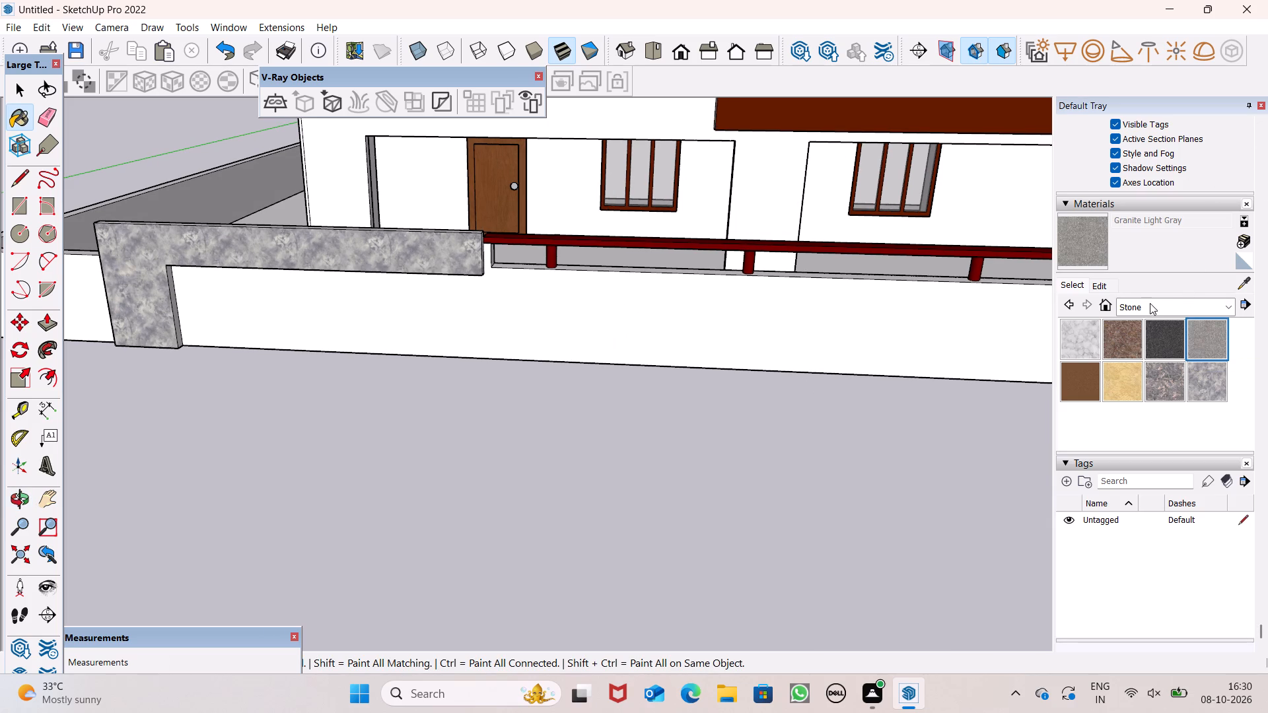
left_click(405, 255)
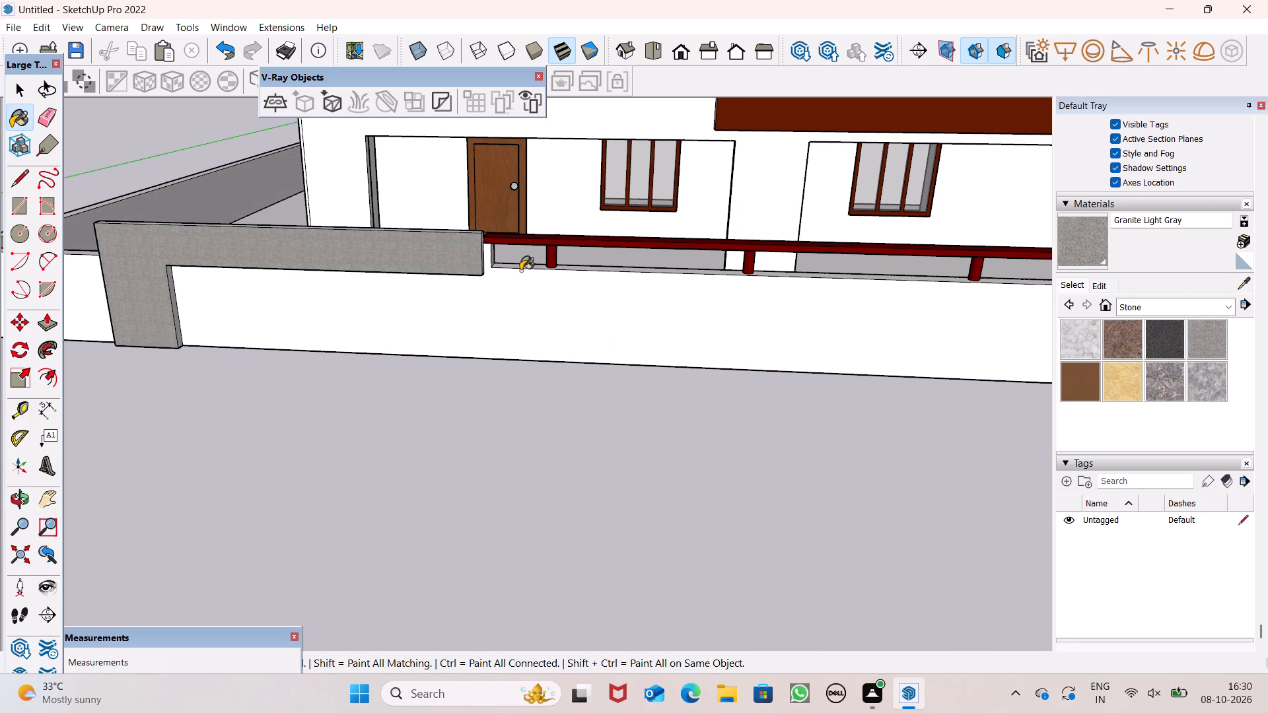
middle_click_drag(369, 246, 855, 298)
scroll(487, 433, "up", 3)
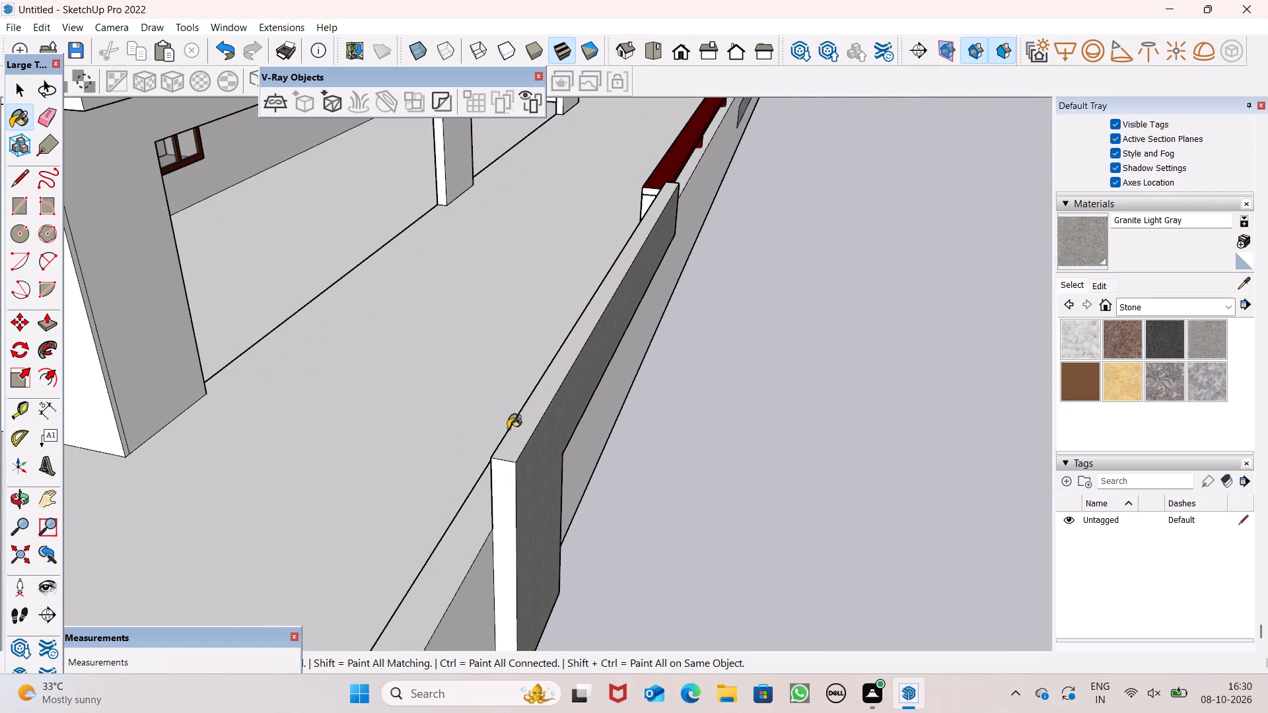
left_click(524, 429)
left_click(512, 483)
Paint the underside of the entrance band and the inner side of its leg with Granite Light Gray.
middle_click_drag(584, 479, 247, 281)
scroll(247, 289, "up", 1)
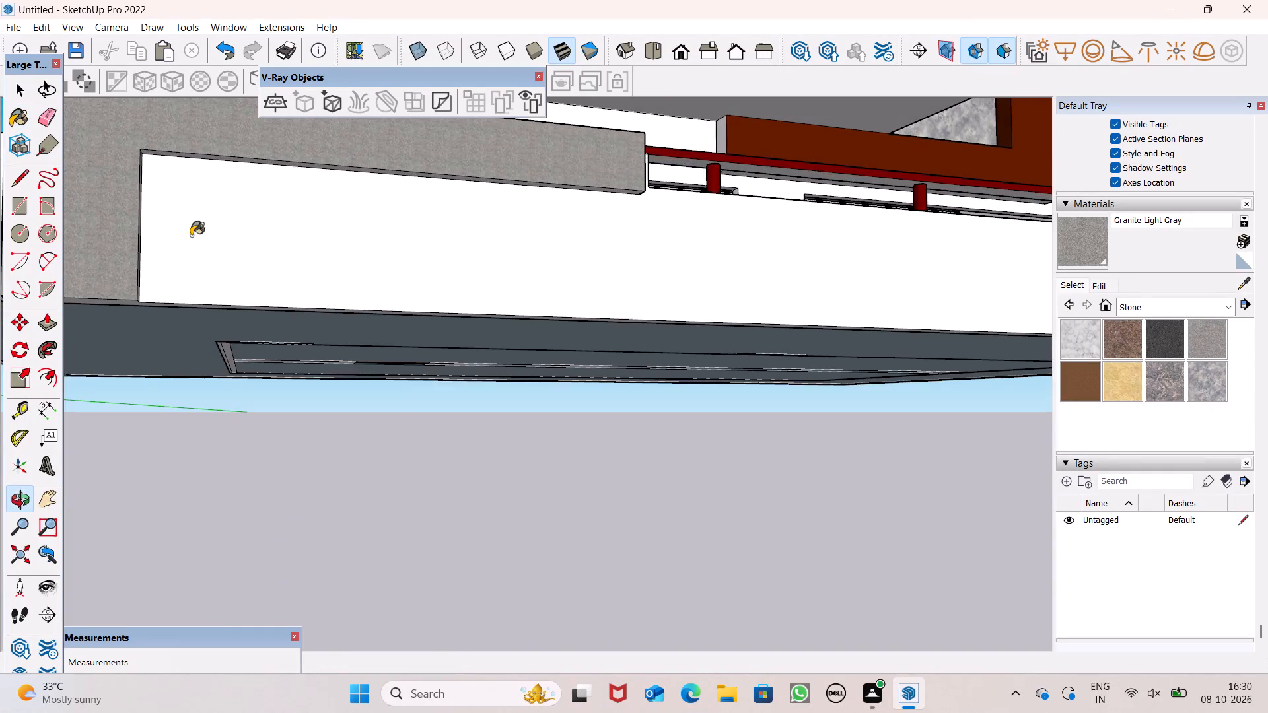
scroll(159, 161, "up", 13)
left_click(180, 152)
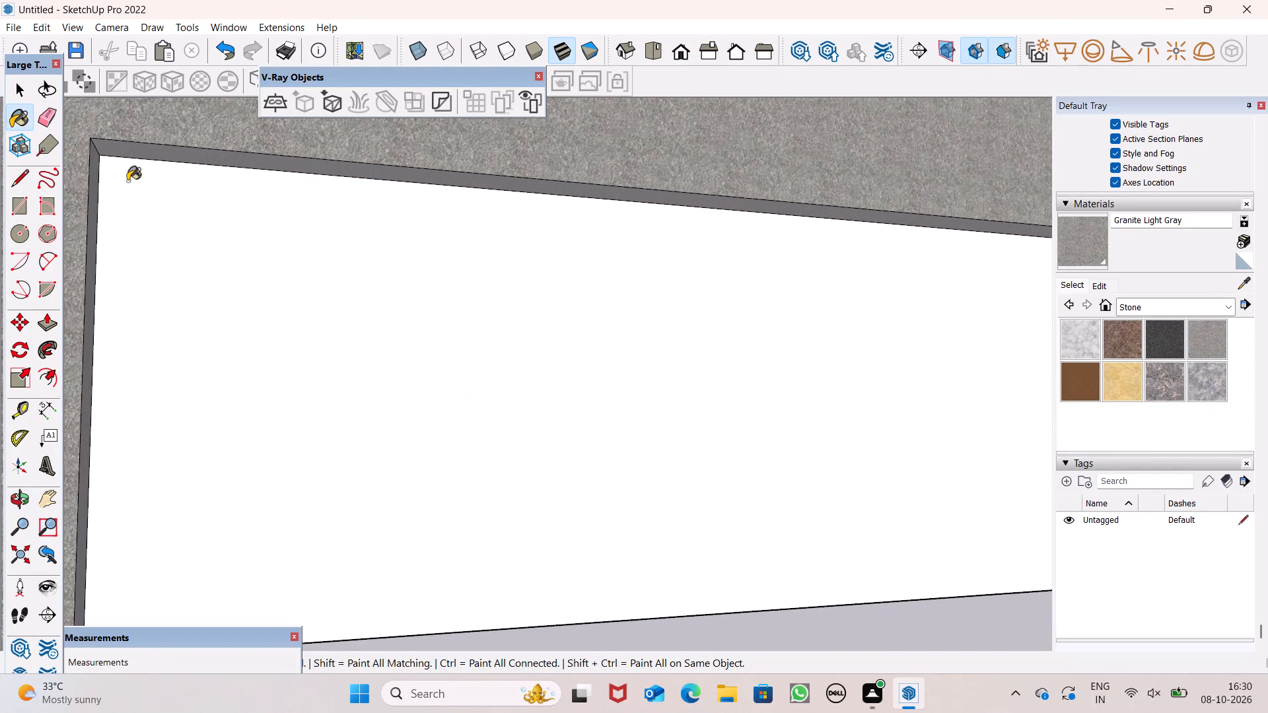
left_click(94, 172)
Apply Granite Light Gray to the entrance band's outer side at the end farthest from the railing.
scroll(317, 154, "down", 7)
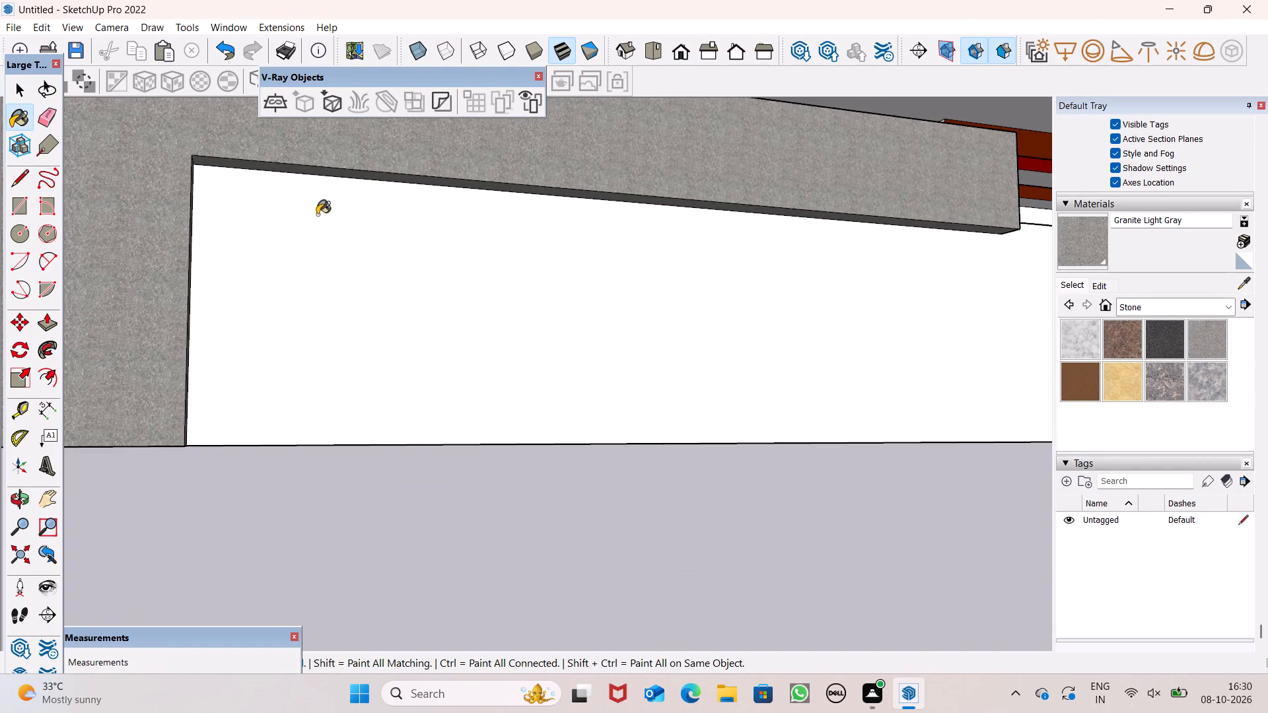
scroll(317, 215, "down", 3)
scroll(129, 59, "down", 4)
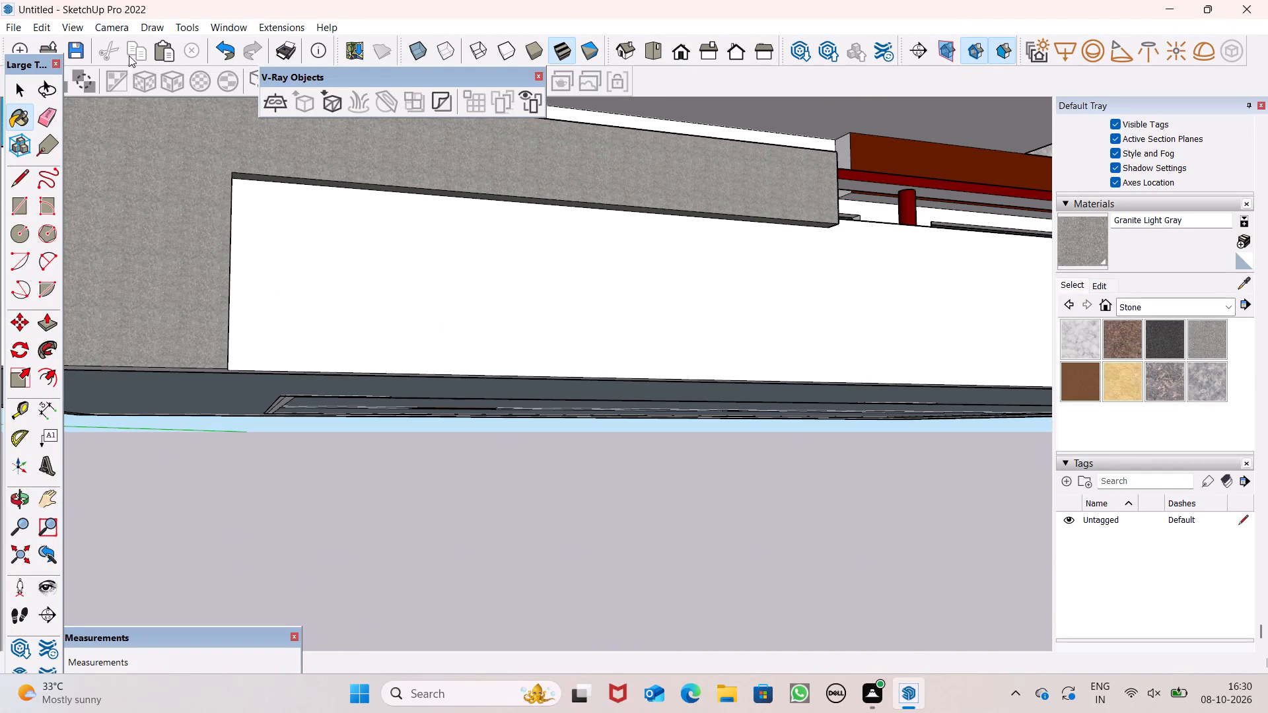
scroll(125, 31, "down", 6)
scroll(633, 133, "down", 1)
scroll(767, 273, "down", 10)
scroll(606, 269, "down", 2)
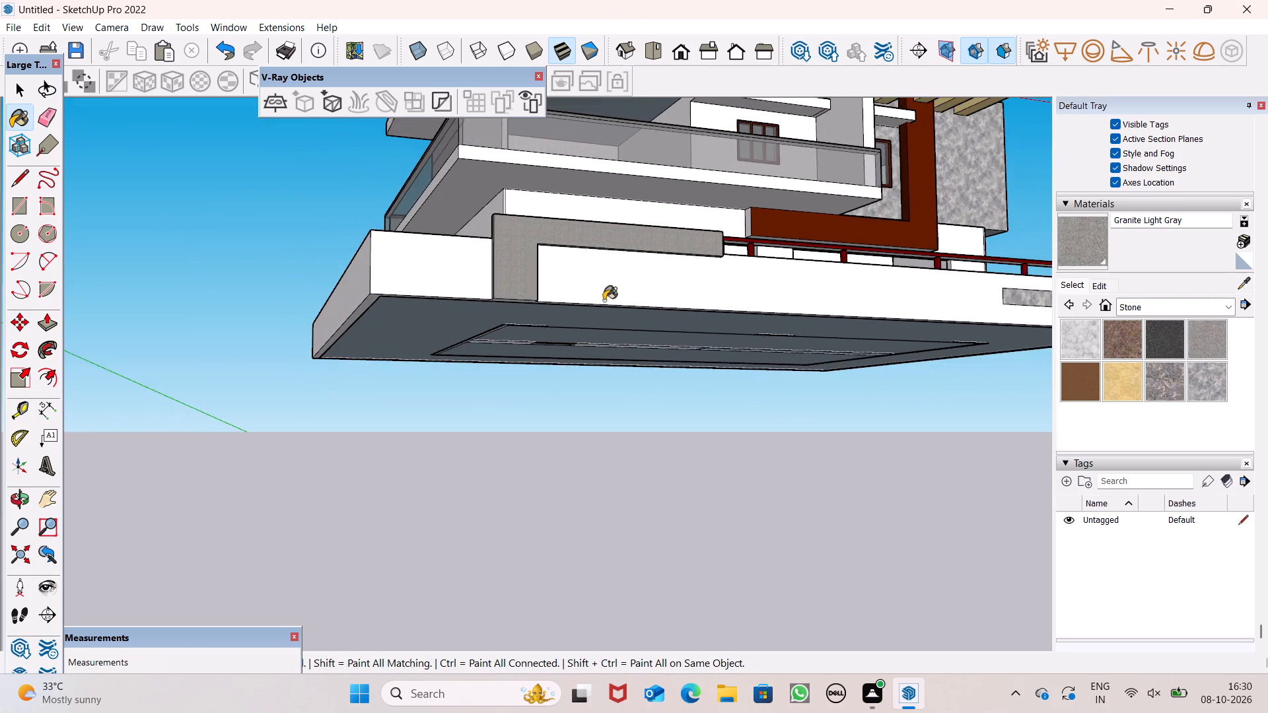
middle_click_drag(626, 345, 732, 627)
scroll(715, 582, "up", 1)
middle_click_drag(772, 568, 1122, 450)
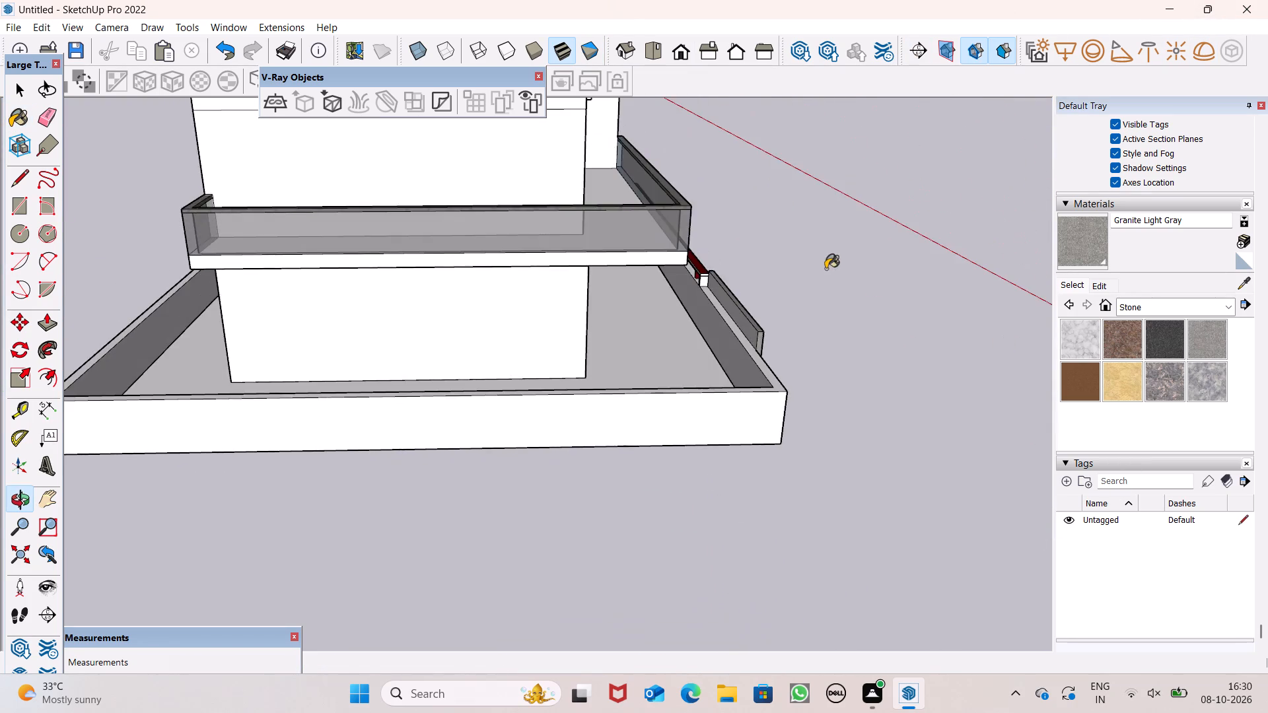
scroll(803, 259, "up", 5)
scroll(717, 348, "up", 4)
left_click(757, 343)
Paint the entrance band's end face beside the dark red railing with Granite Light Gray.
middle_click_drag(871, 370, 792, 413)
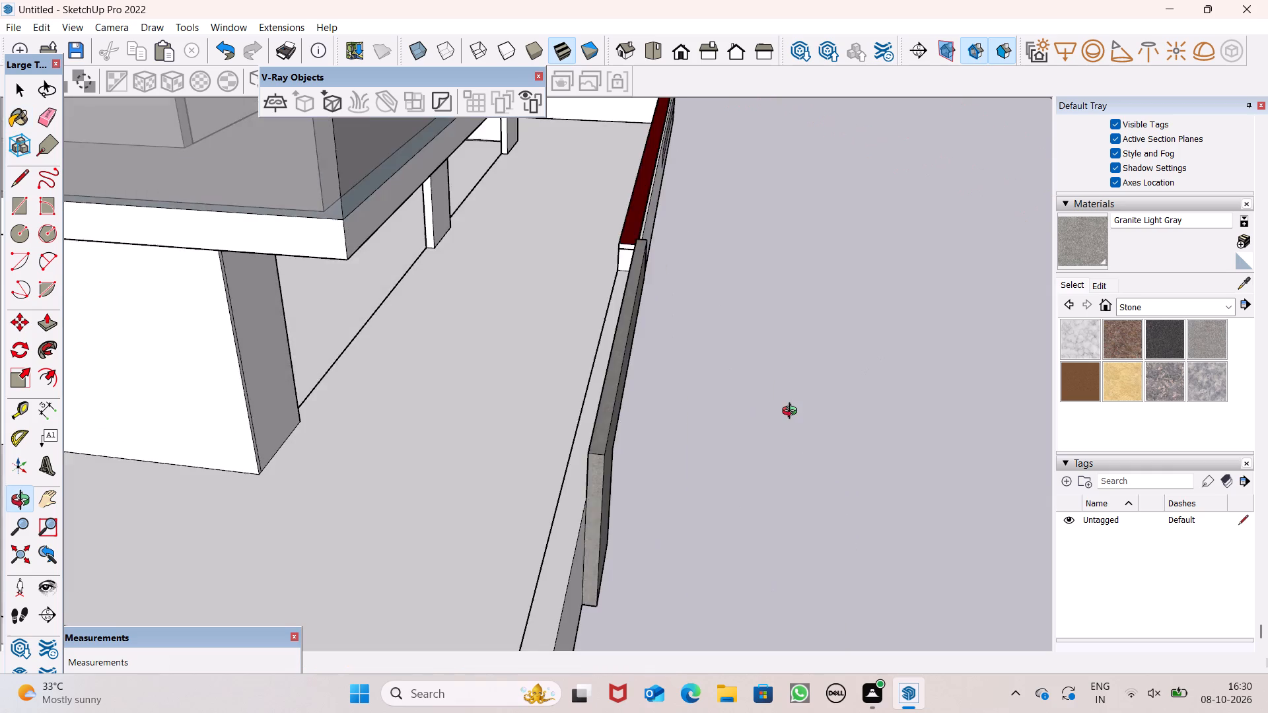
middle_click_drag(792, 413, 282, 370)
scroll(265, 279, "down", 4)
scroll(703, 289, "down", 4)
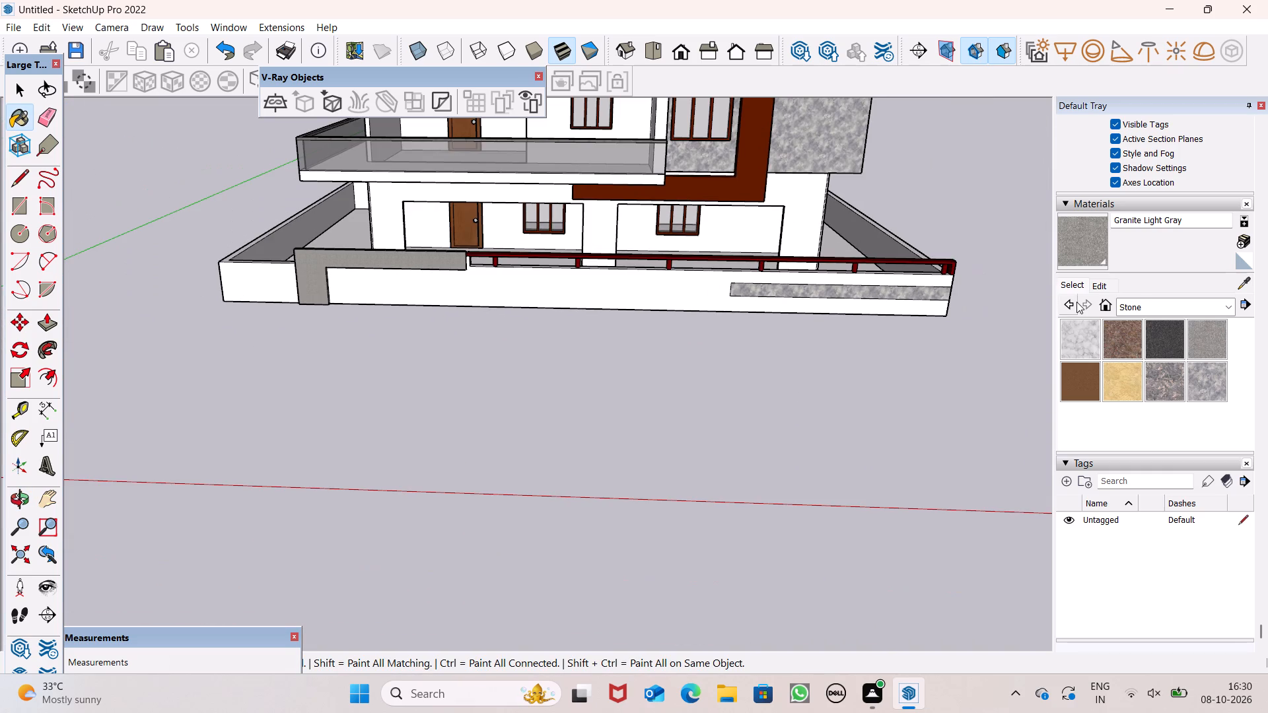
middle_click_drag(1076, 302, 850, 291)
scroll(971, 295, "down", 4)
middle_click_drag(970, 329, 627, 325)
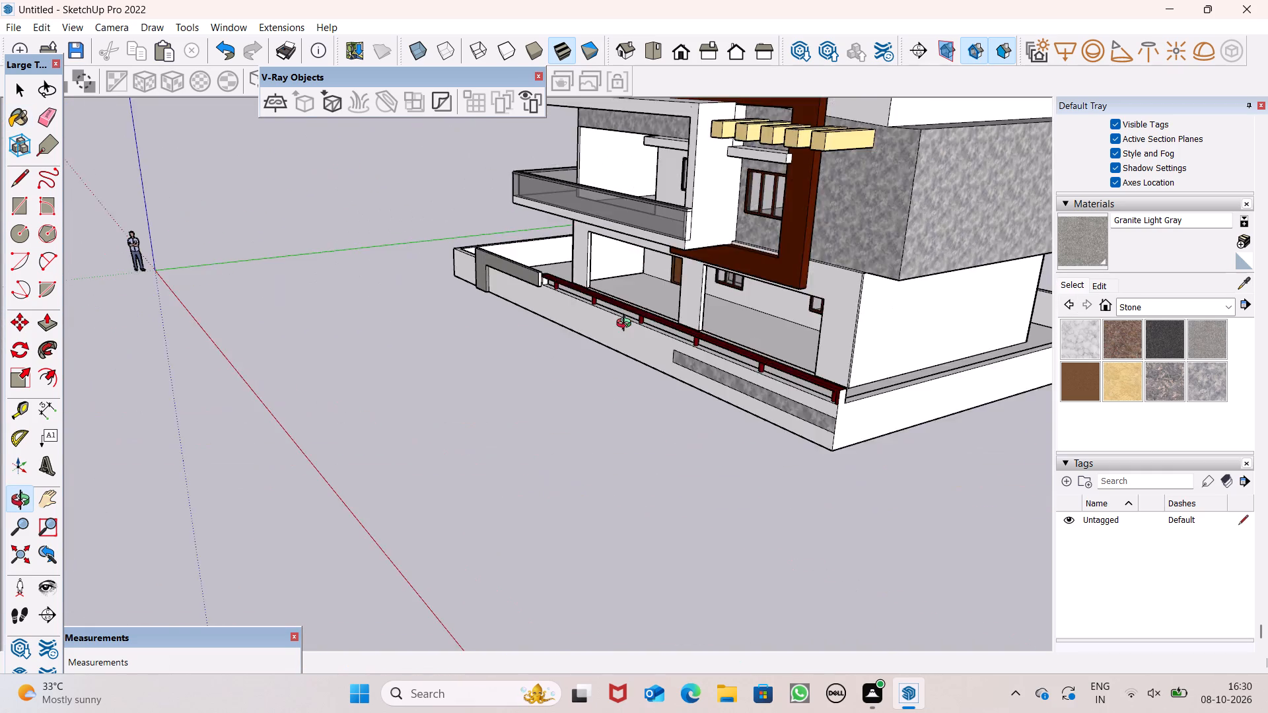
middle_click_drag(627, 325, 544, 278)
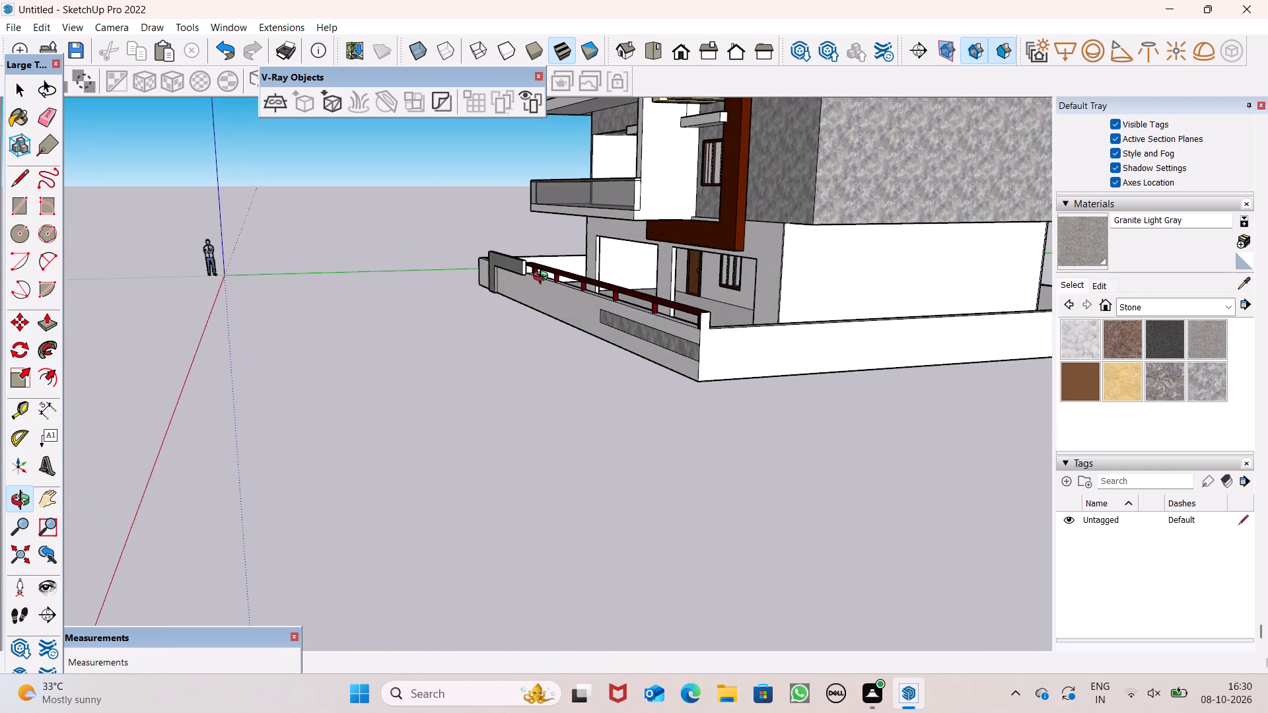
middle_click_drag(544, 278, 545, 278)
scroll(764, 412, "up", 4)
scroll(637, 360, "up", 1)
middle_click_drag(641, 362, 682, 387)
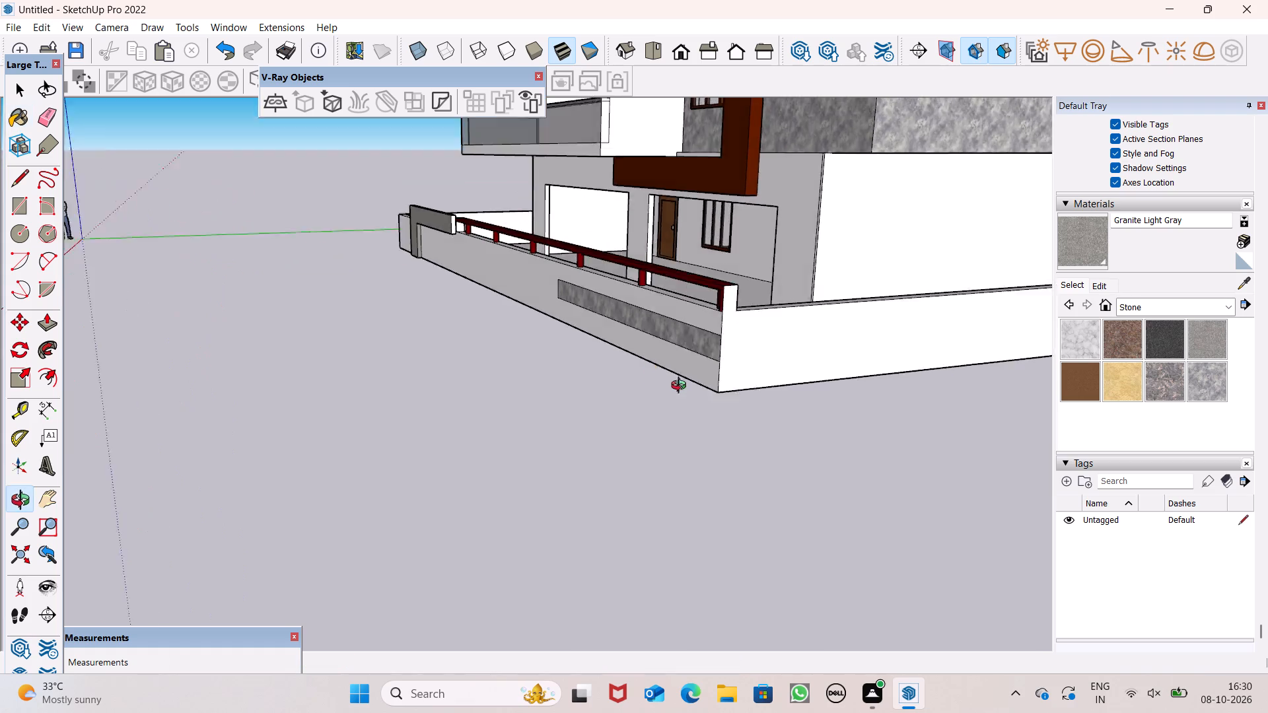
middle_click_drag(682, 387, 691, 331)
scroll(431, 211, "up", 3)
scroll(431, 211, "down", 1)
scroll(431, 211, "up", 5)
scroll(448, 257, "down", 1)
scroll(447, 257, "up", 8)
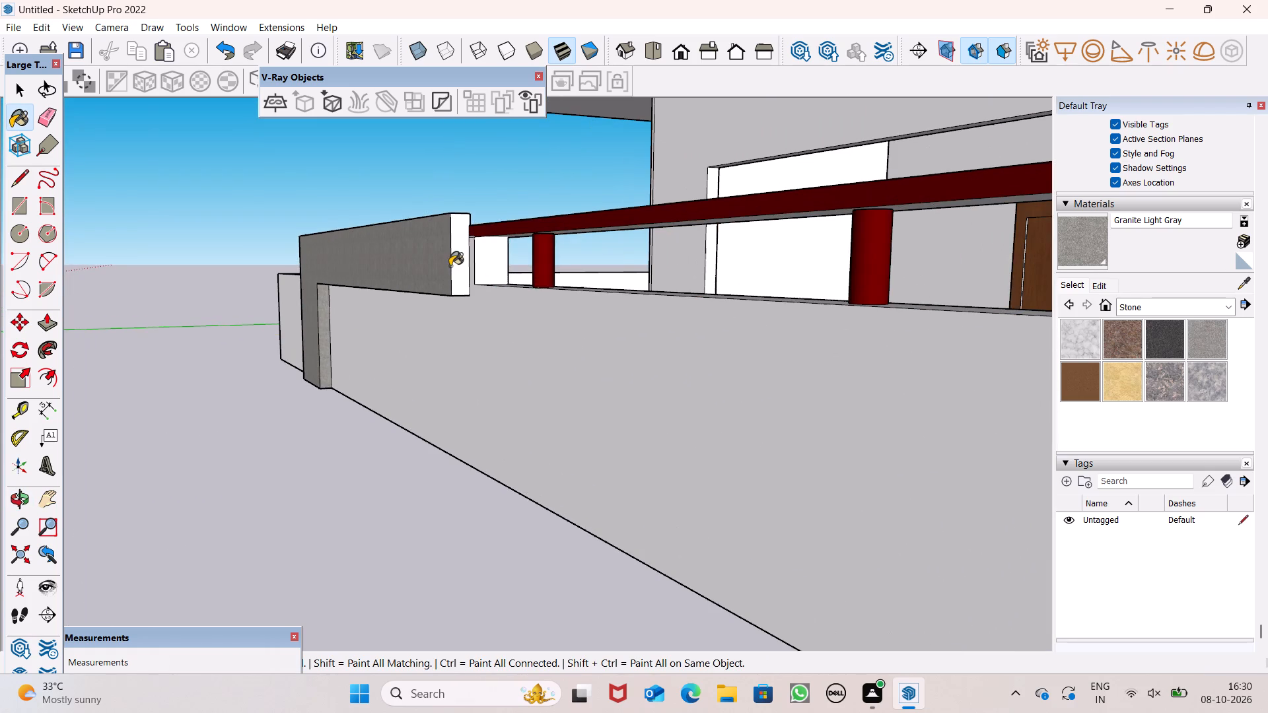
left_click(465, 258)
Push/Pull the Stone Vein Gray rectangle outward from the front wall to align with the entrance band's front face.
middle_click_drag(434, 309, 425, 170)
scroll(425, 170, "up", 1)
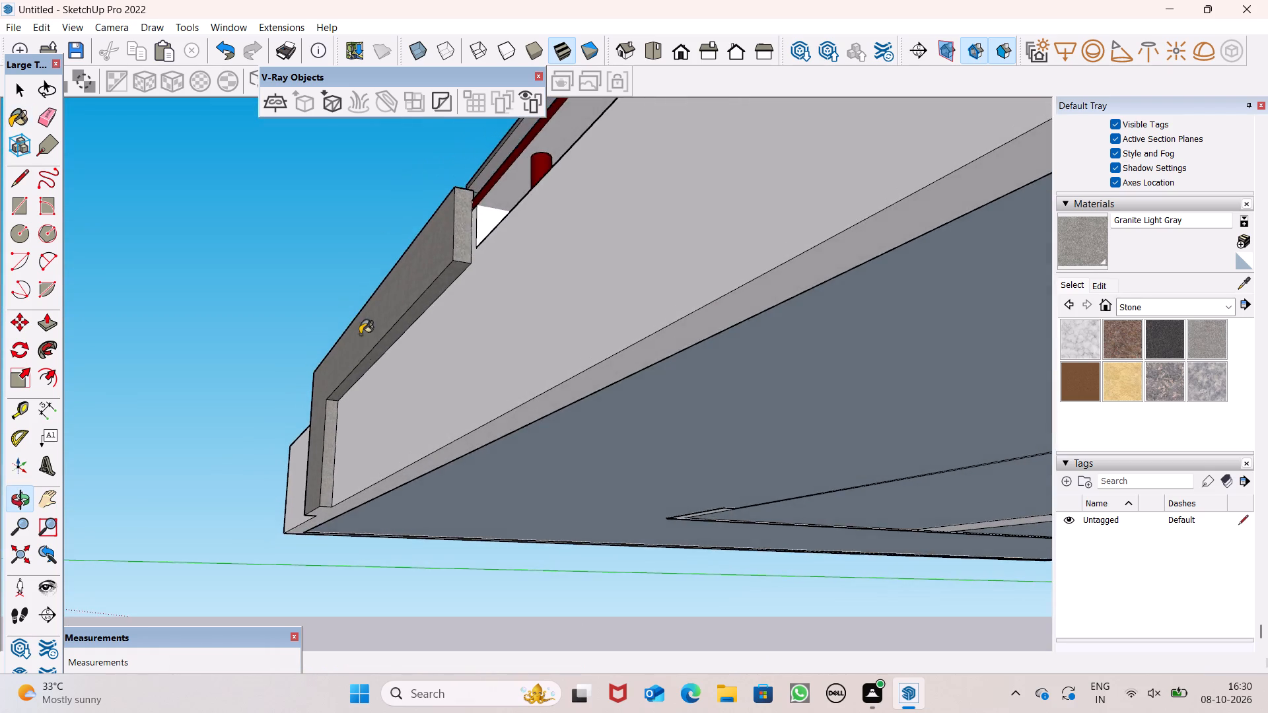
scroll(345, 428, "up", 4)
scroll(386, 458, "down", 3)
scroll(470, 376, "down", 7)
middle_click_drag(544, 322, 711, 595)
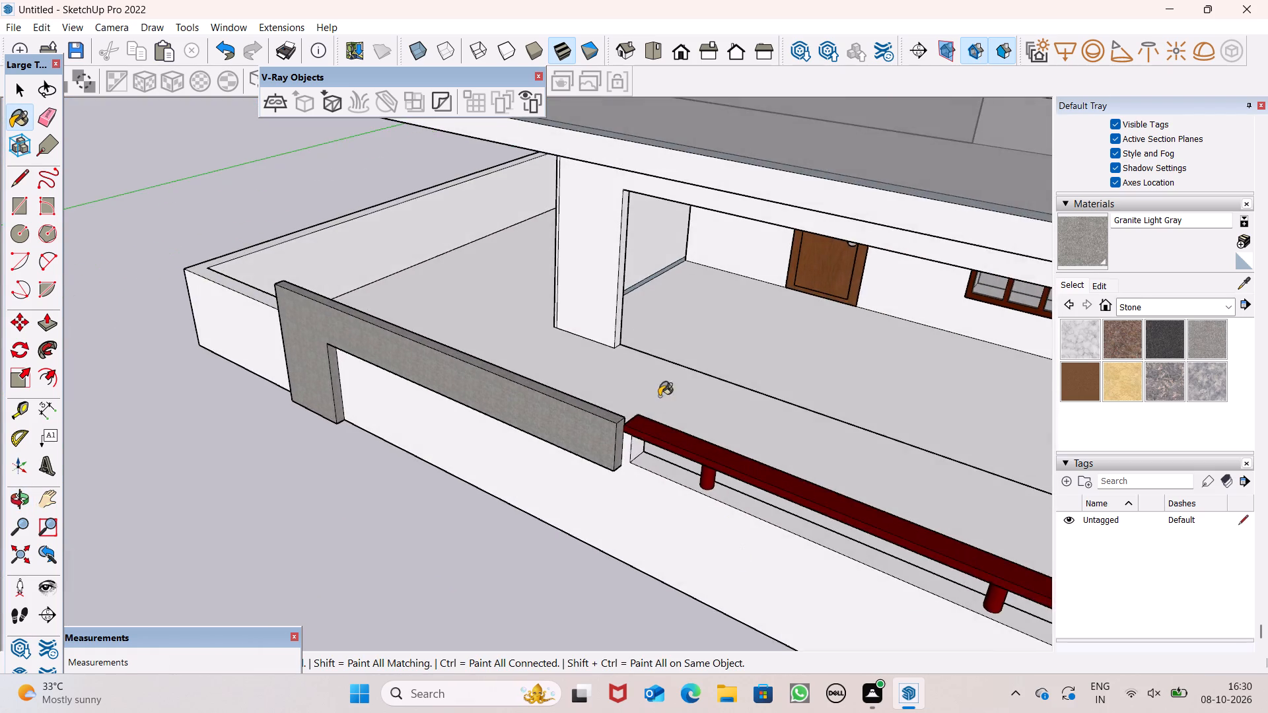
scroll(621, 305, "down", 4)
scroll(308, 288, "down", 6)
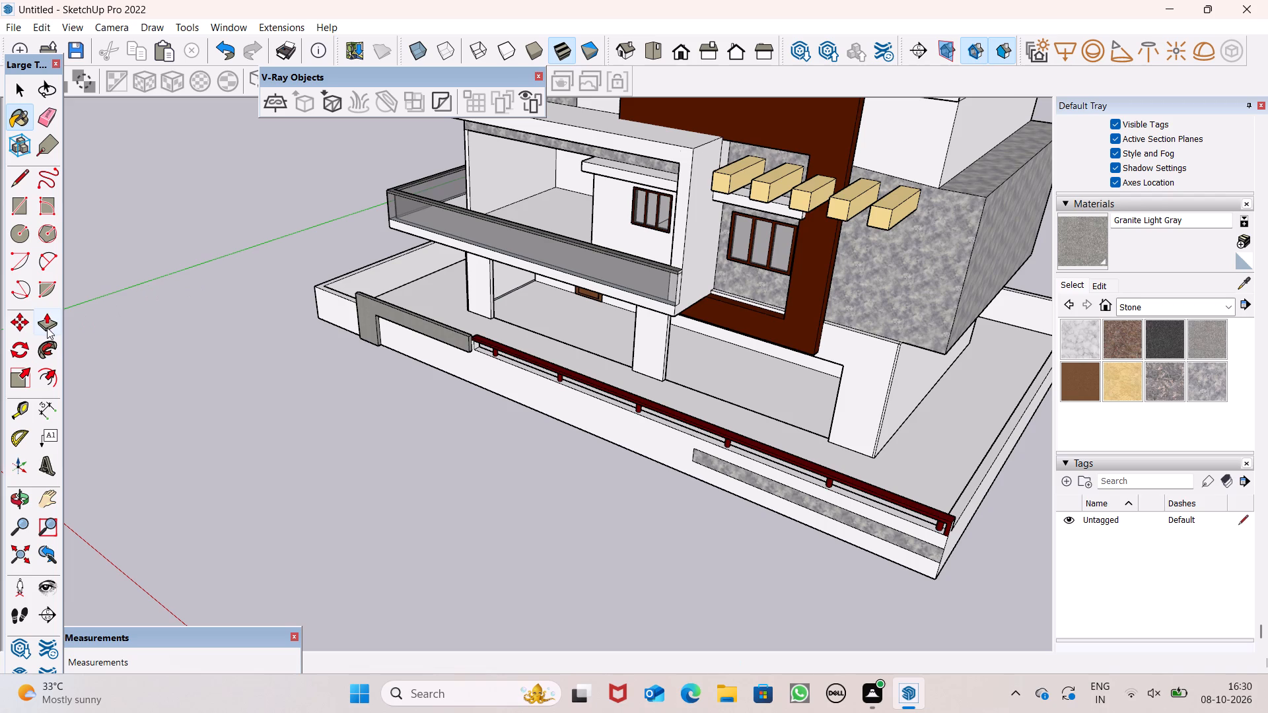
left_click(47, 327)
scroll(793, 500, "up", 4)
left_click_drag(741, 469, 645, 418)
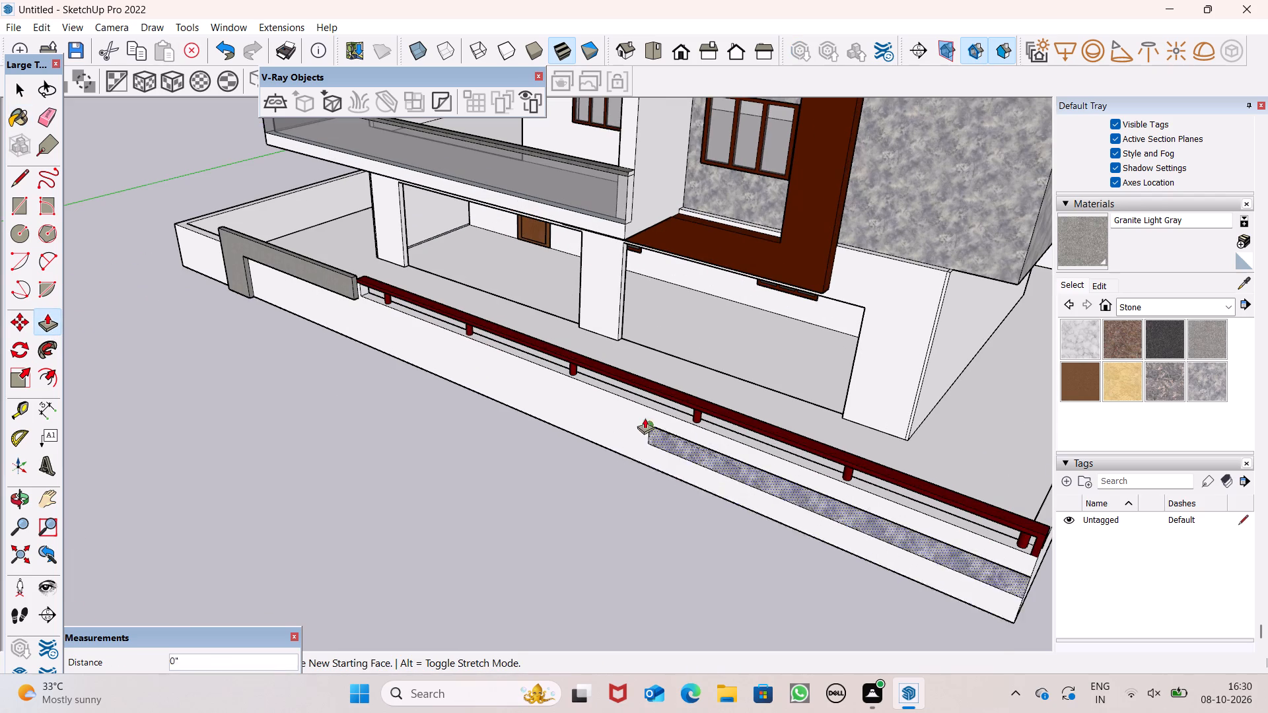
left_click_drag(645, 418, 330, 285)
left_click(330, 283)
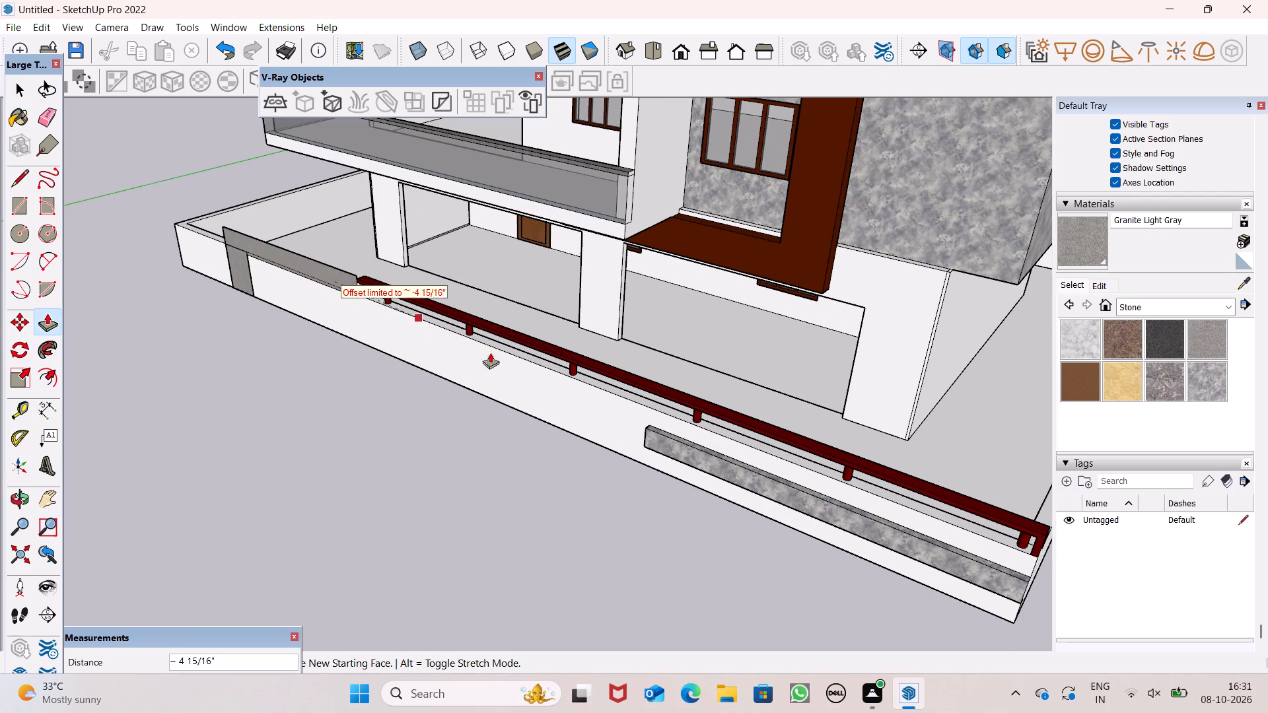
key("space")
scroll(592, 438, "down", 3)
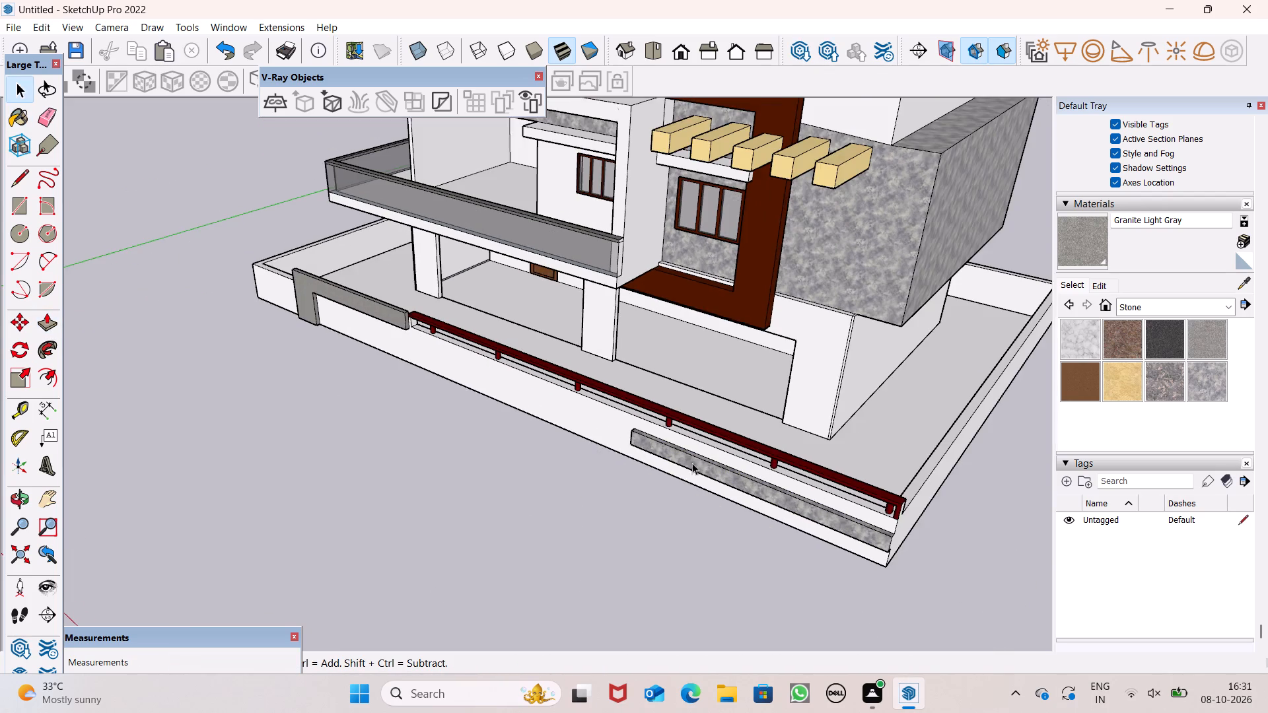
Paint the raised stone panel's front face, top face and the end face nearer the entrance band with Granite Light Gray.
middle_click_drag(689, 465, 933, 332)
scroll(952, 348, "down", 6)
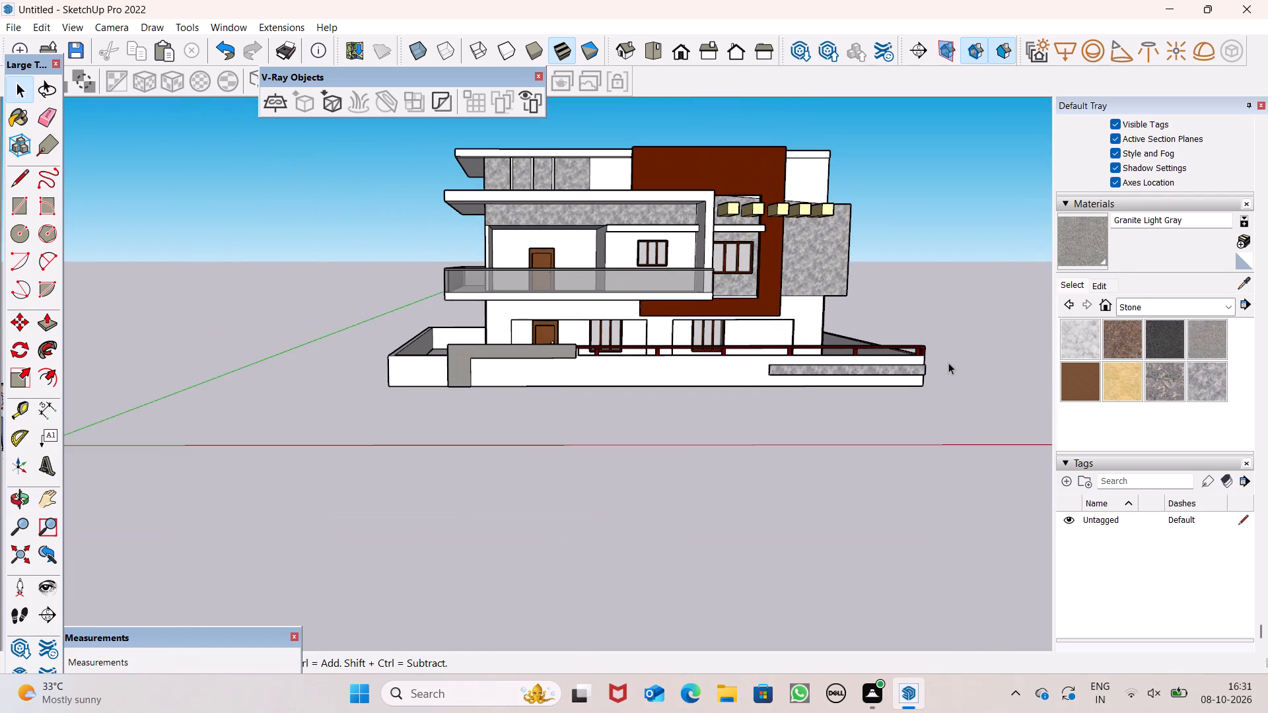
scroll(958, 368, "up", 2)
left_click(1205, 345)
scroll(942, 364, "up", 1)
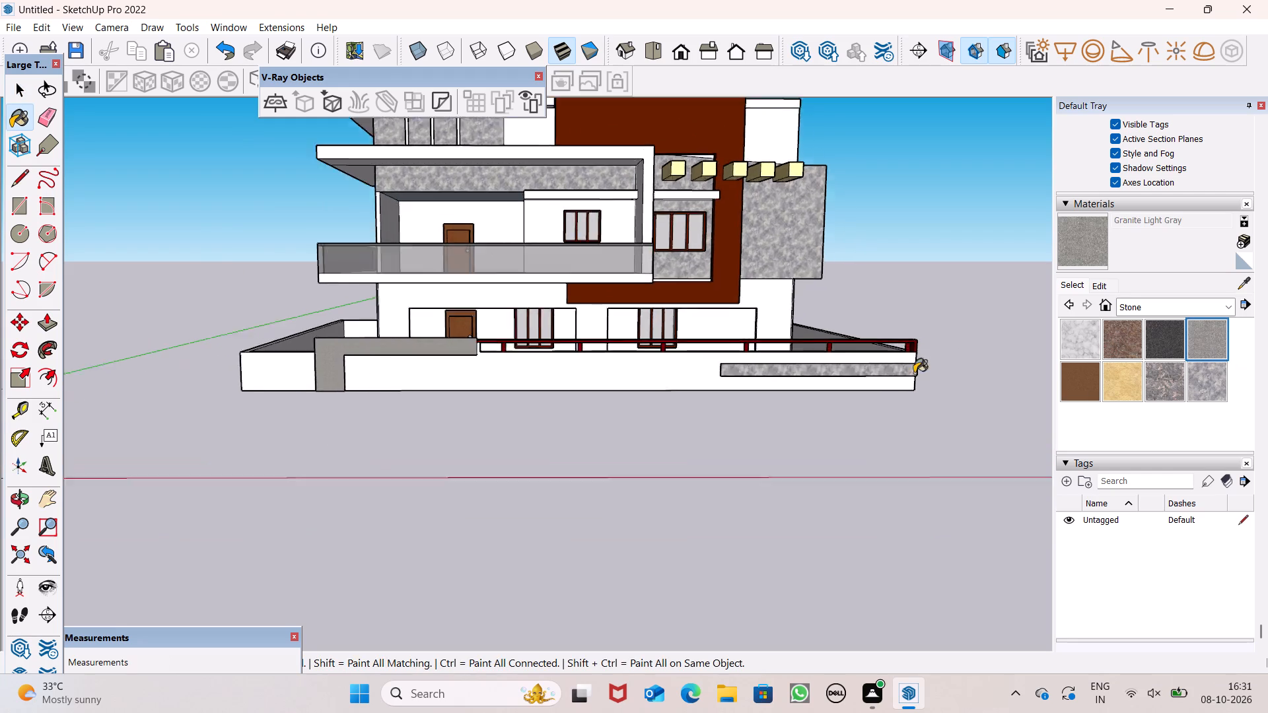
scroll(914, 373, "up", 7)
middle_click_drag(785, 375, 795, 458)
scroll(644, 413, "up", 3)
scroll(644, 413, "down", 1)
scroll(644, 413, "up", 2)
left_click(639, 403)
middle_click_drag(623, 380, 704, 473)
scroll(704, 473, "up", 1)
scroll(601, 428, "up", 6)
middle_click(601, 428)
left_click(590, 397)
middle_click_drag(595, 457, 714, 391)
scroll(563, 384, "up", 5)
left_click(550, 412)
scroll(635, 375, "down", 5)
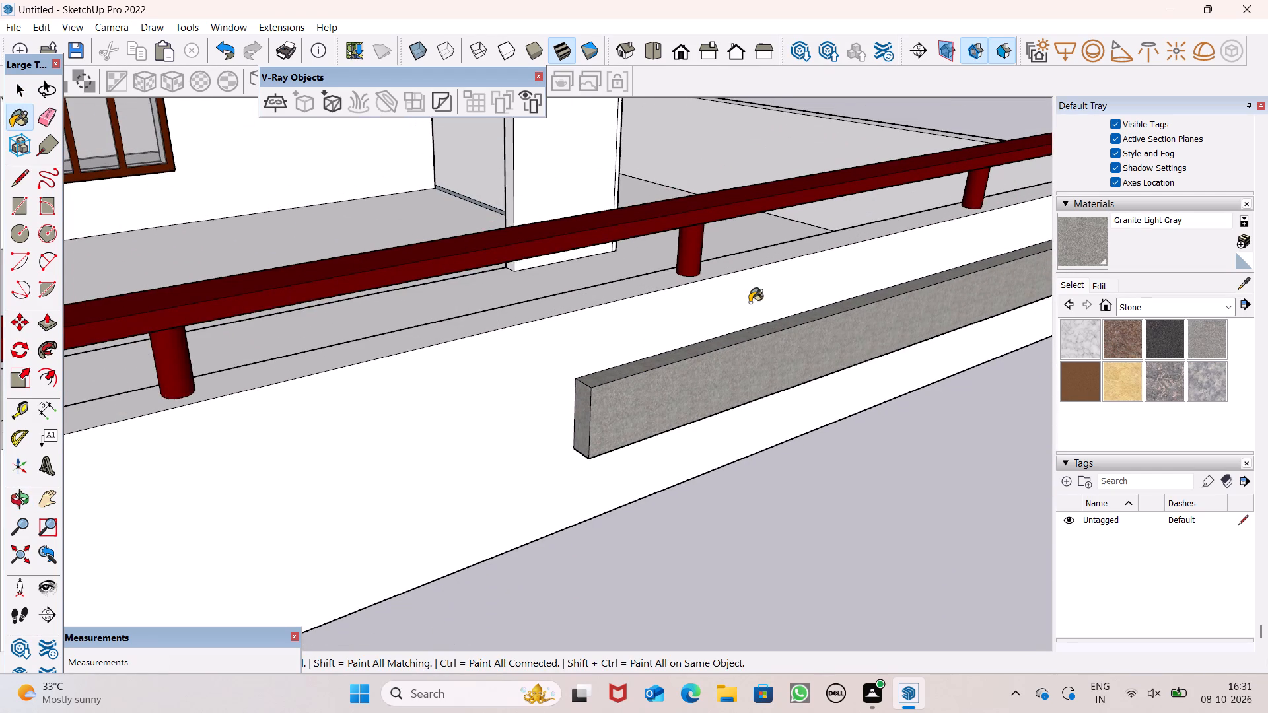
Paint the underside of the raised panel on the front boundary wall with Granite Light Gray.
scroll(750, 302, "down", 4)
scroll(703, 360, "down", 3)
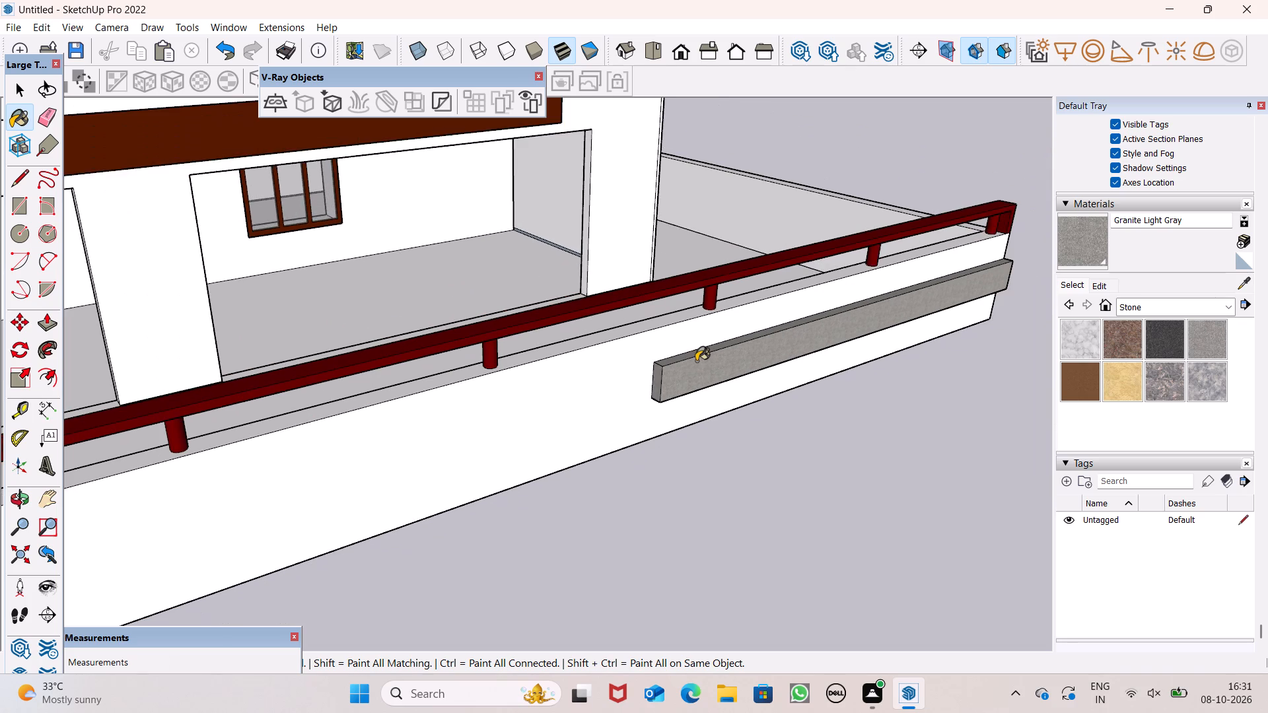
middle_click_drag(714, 451, 420, 168)
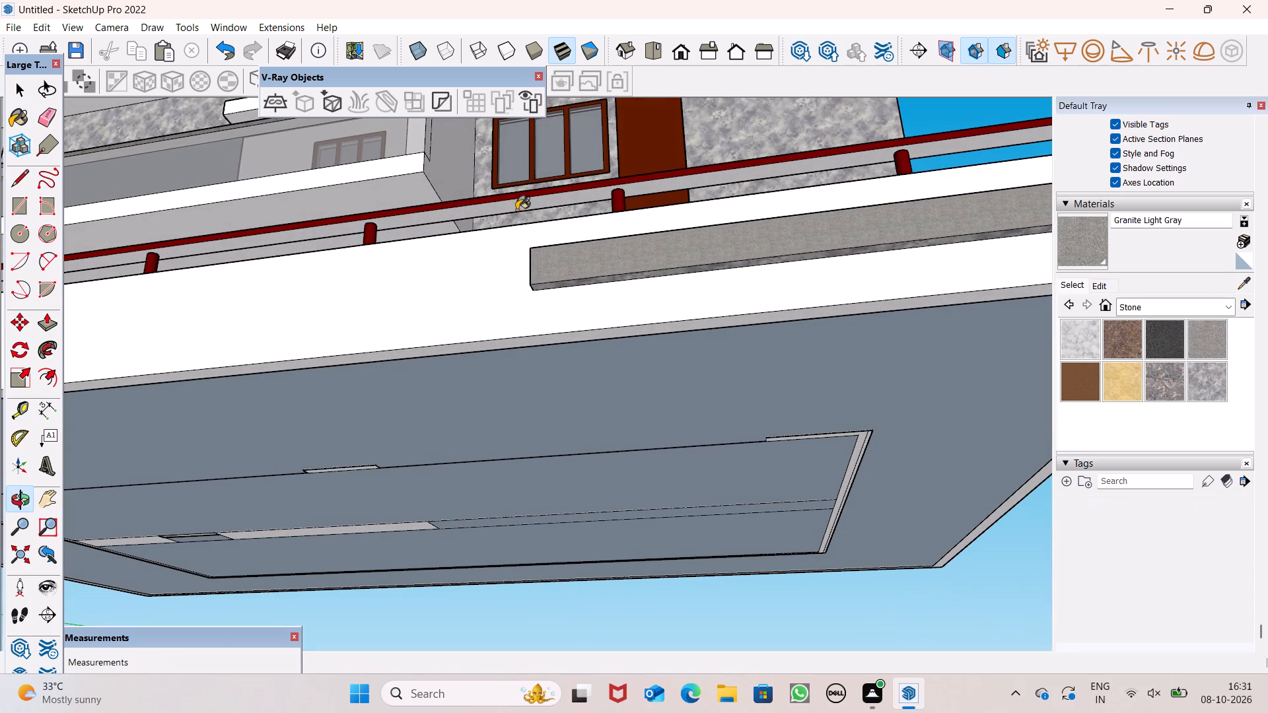
scroll(931, 265, "up", 1)
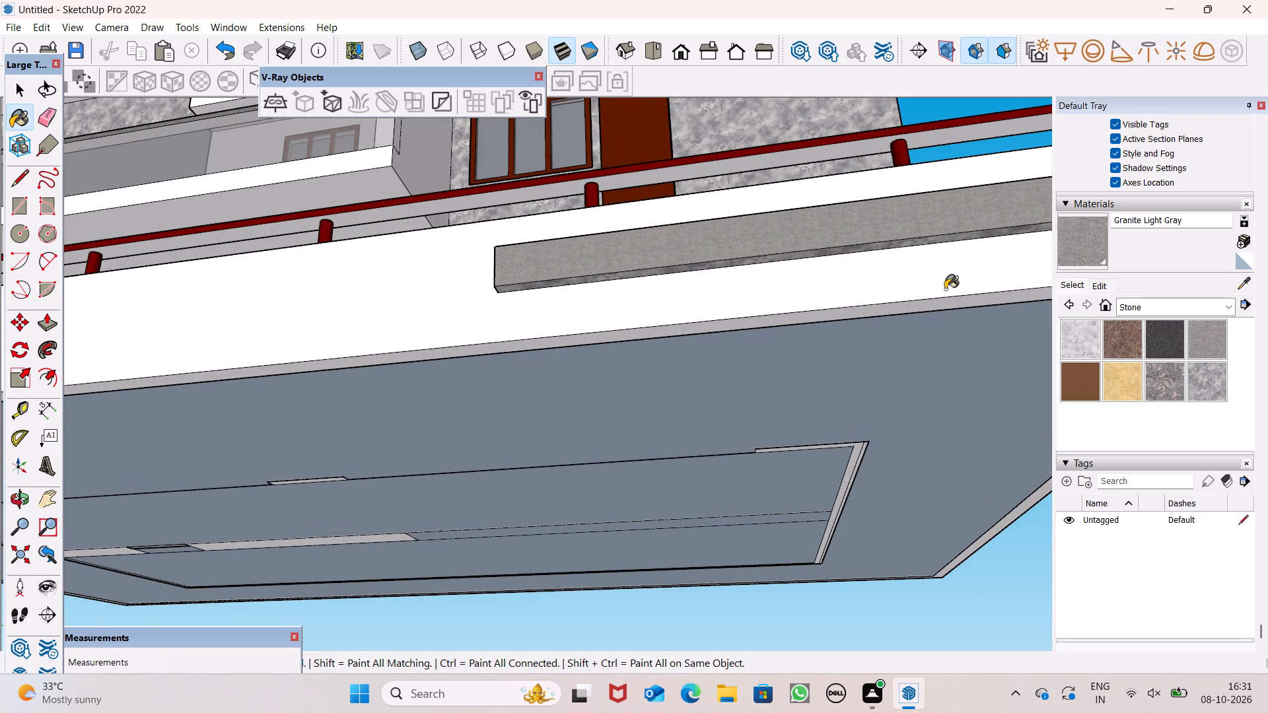
scroll(893, 280, "up", 5)
scroll(798, 248, "up", 5)
left_click(778, 230)
Draw a vertical line about 1' 3" long along the boundary wall's corner, separating the raised panel's end face from the side wall.
scroll(664, 277, "down", 4)
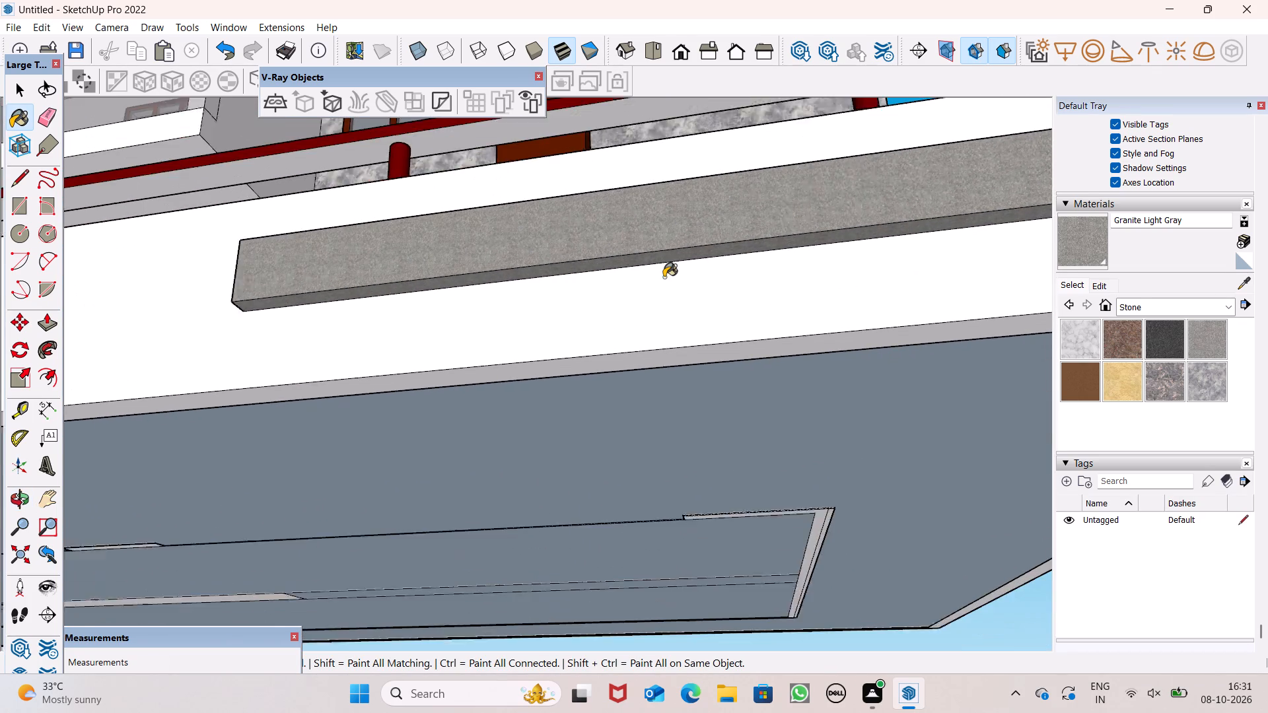
scroll(664, 277, "down", 4)
scroll(659, 277, "up", 1)
scroll(659, 277, "down", 8)
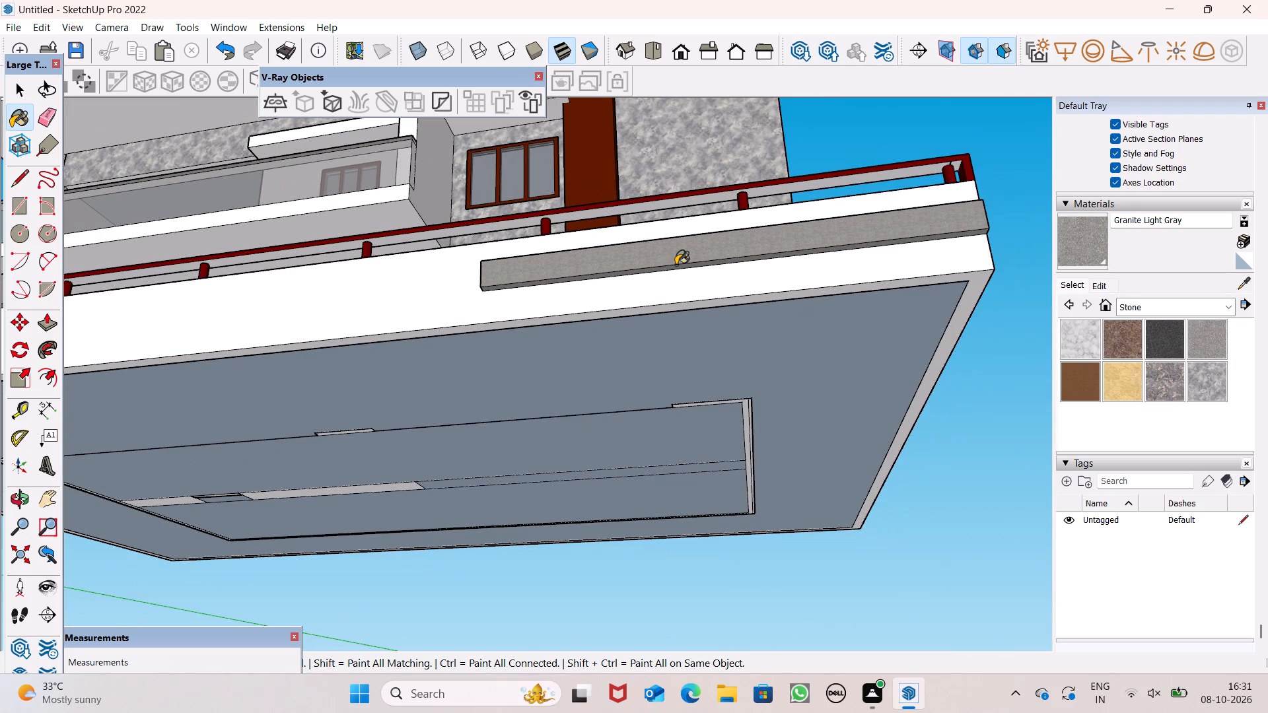
scroll(676, 265, "down", 2)
middle_click_drag(678, 284, 682, 347)
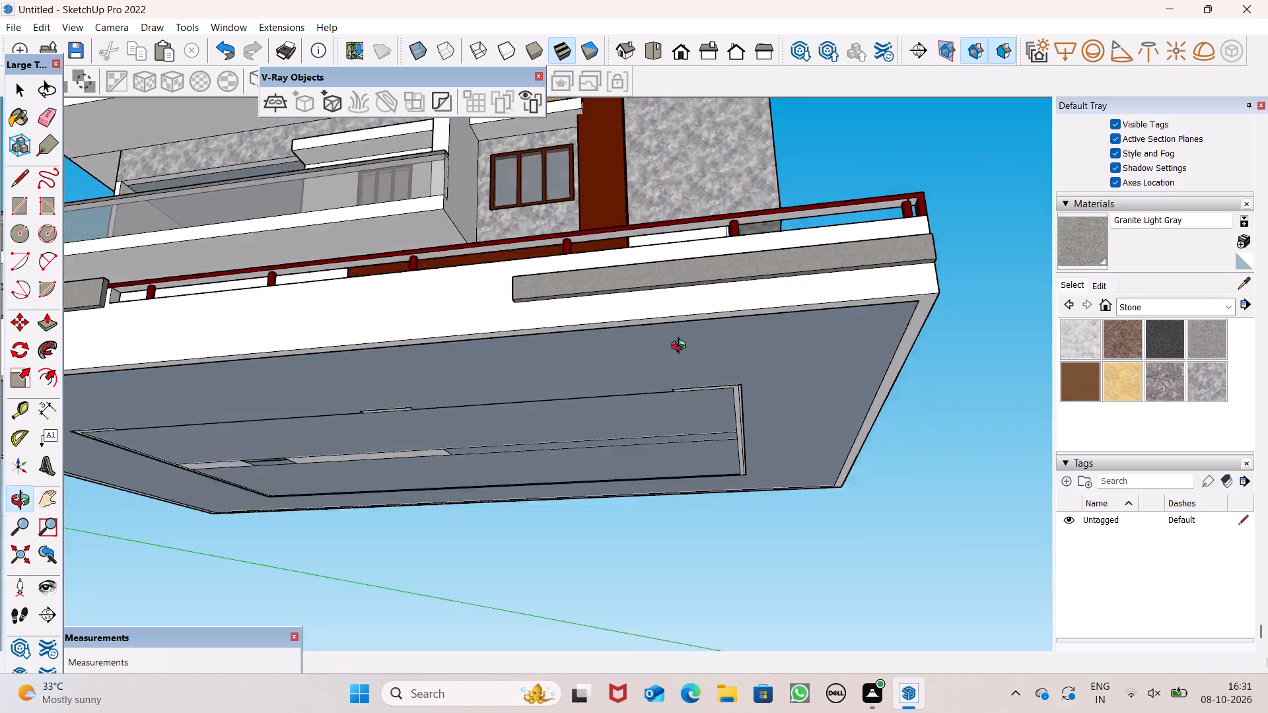
middle_click_drag(682, 347, 341, 419)
scroll(400, 378, "up", 3)
scroll(404, 378, "down", 1)
scroll(404, 378, "up", 3)
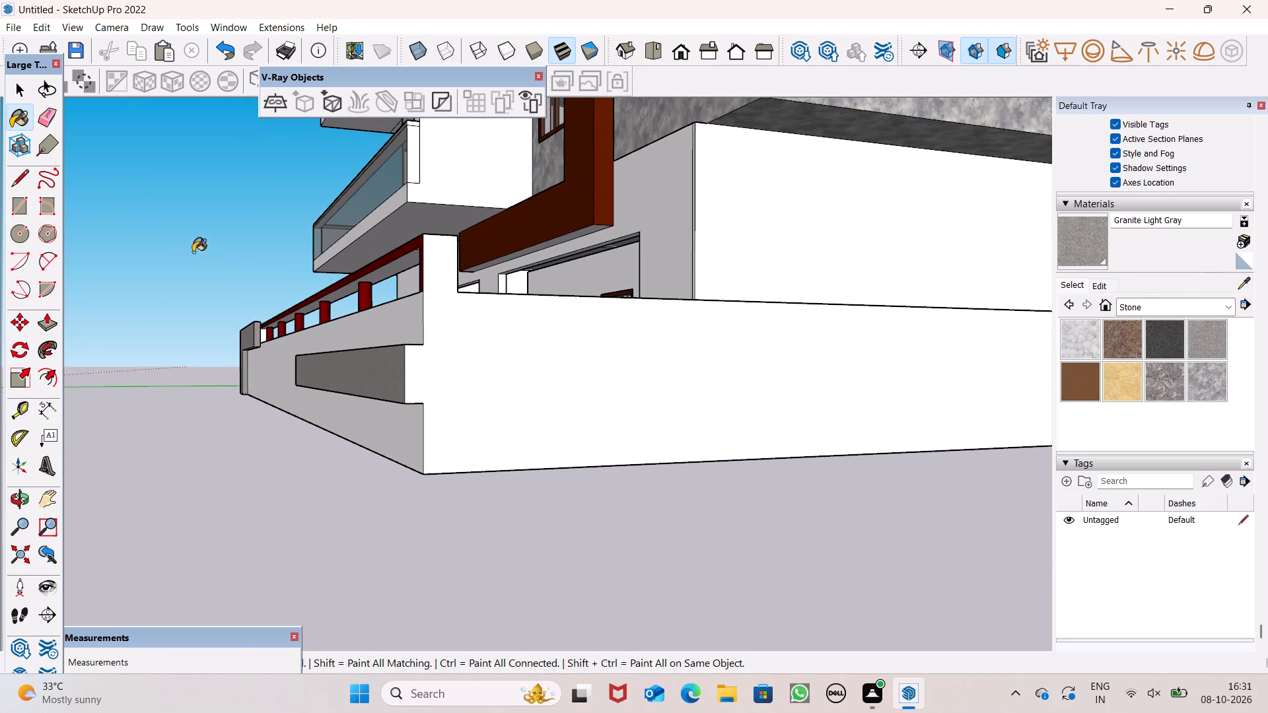
left_click(19, 178)
scroll(410, 360, "up", 5)
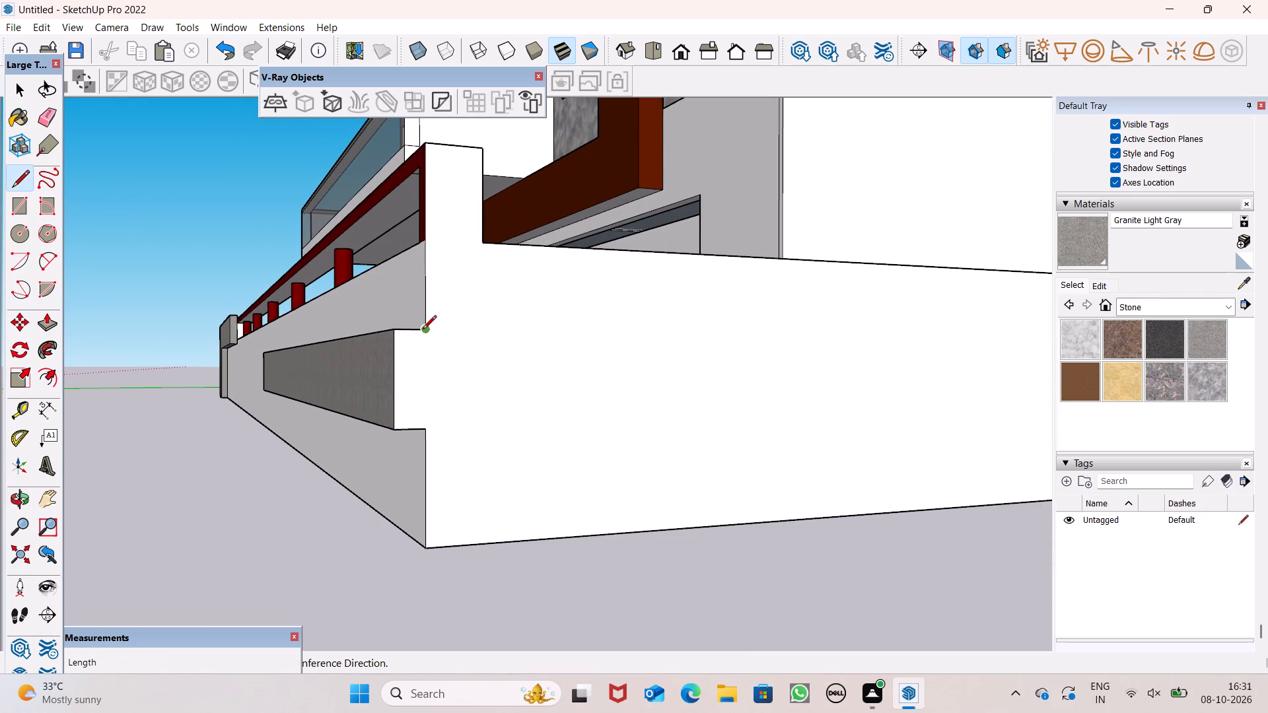
left_click(425, 334)
left_click(426, 438)
Paint the raised panel's separated end face at the boundary wall corner with Granite Light Gray.
left_click(1098, 246)
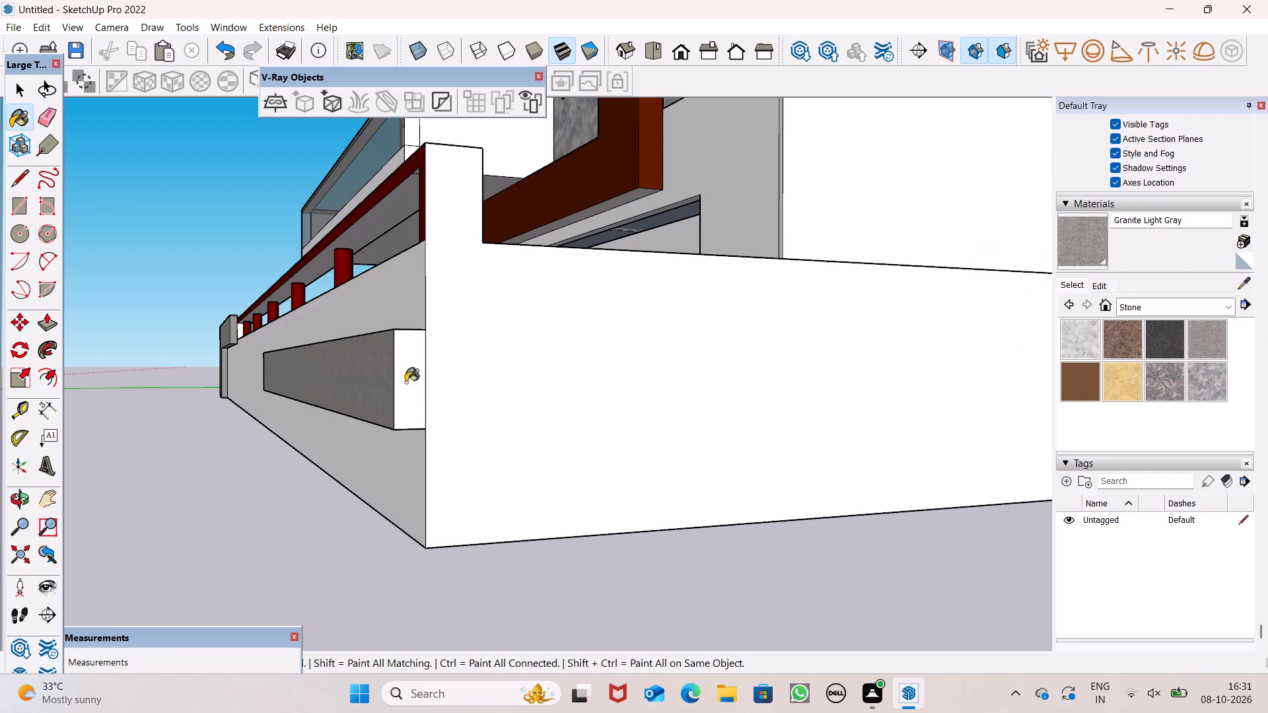
left_click(406, 382)
key("space")
Examine the finished panel, railing and front boundary wall up close and together with the whole house.
middle_click_drag(580, 401, 689, 453)
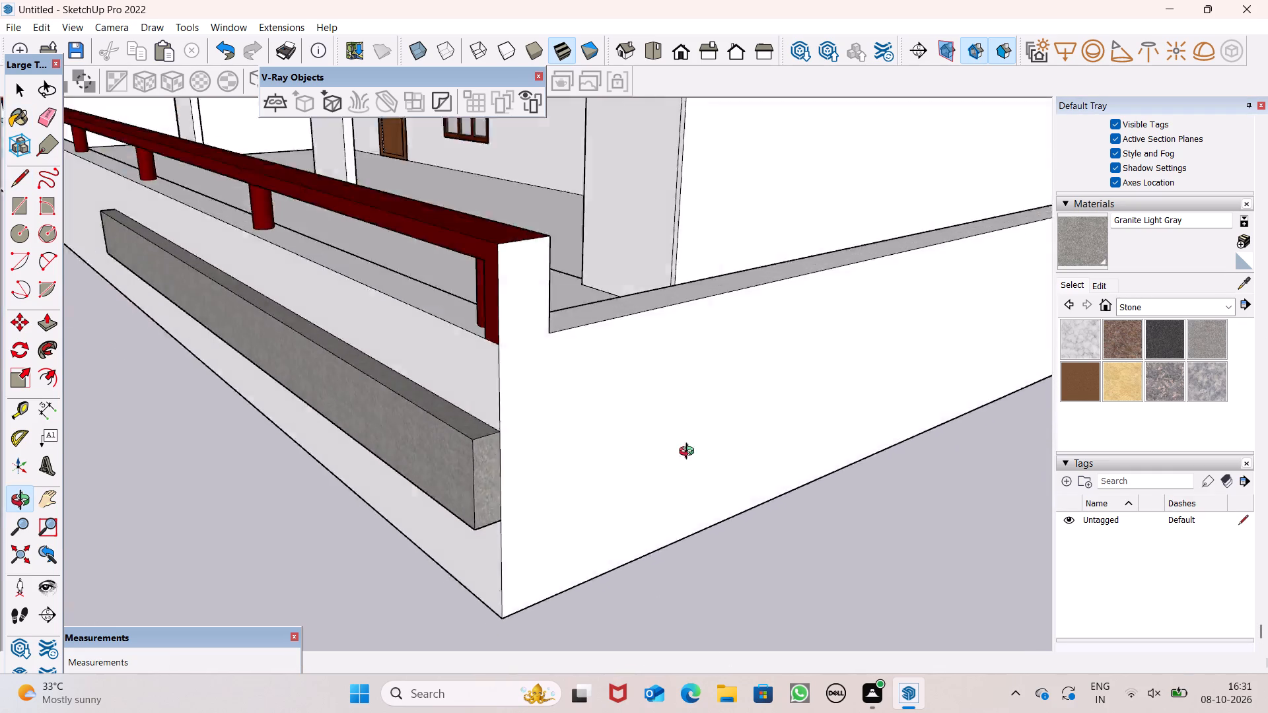
middle_click_drag(689, 453, 1267, 712)
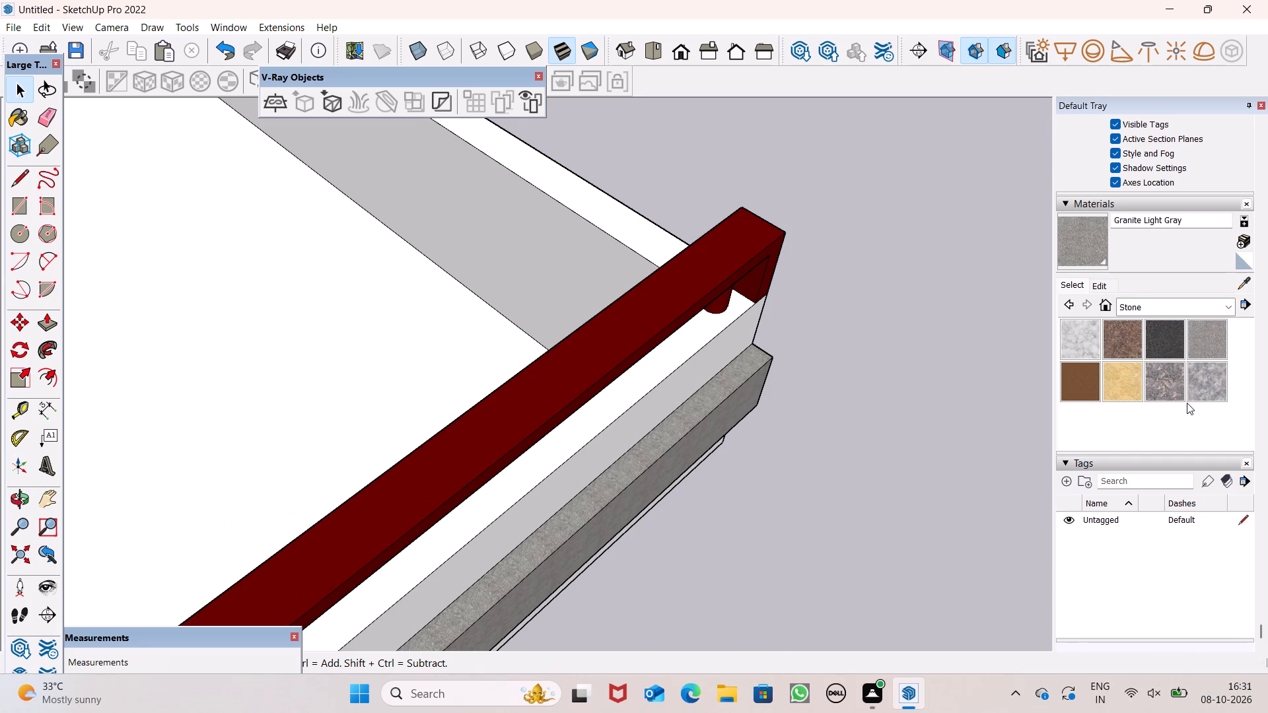
scroll(831, 216, "down", 7)
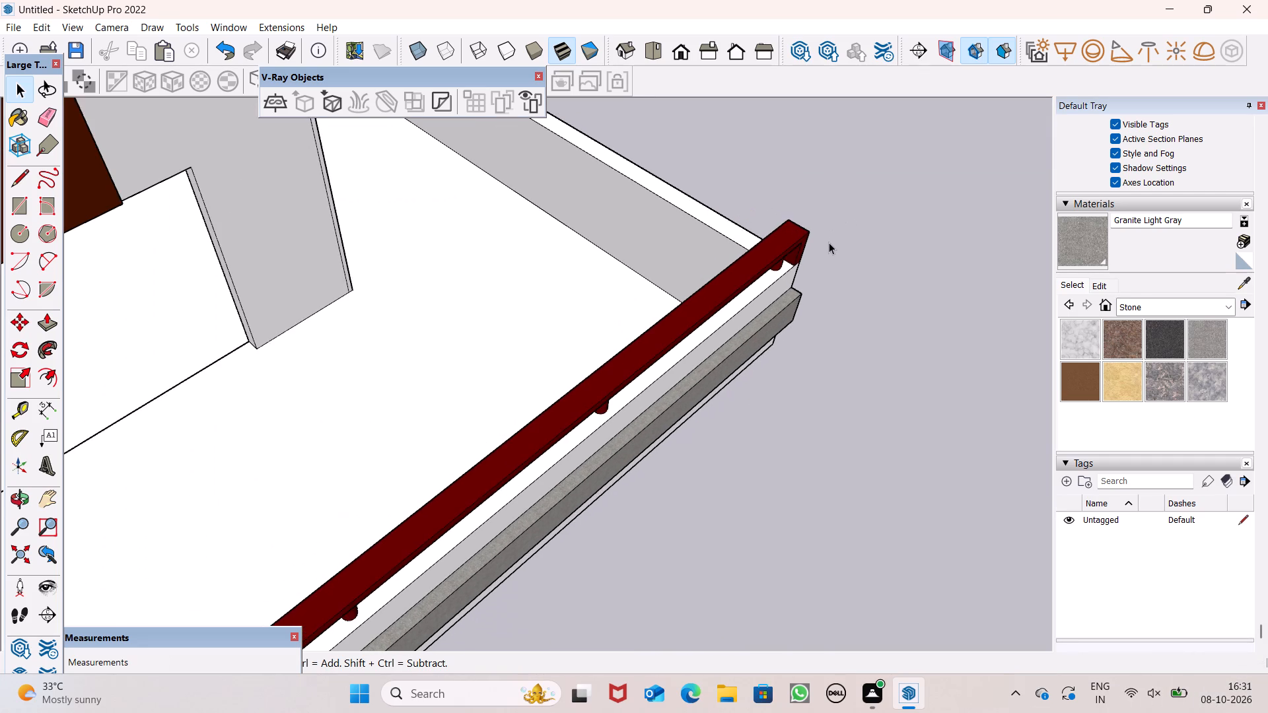
middle_click_drag(818, 254, 797, 247)
scroll(706, 225, "down", 2)
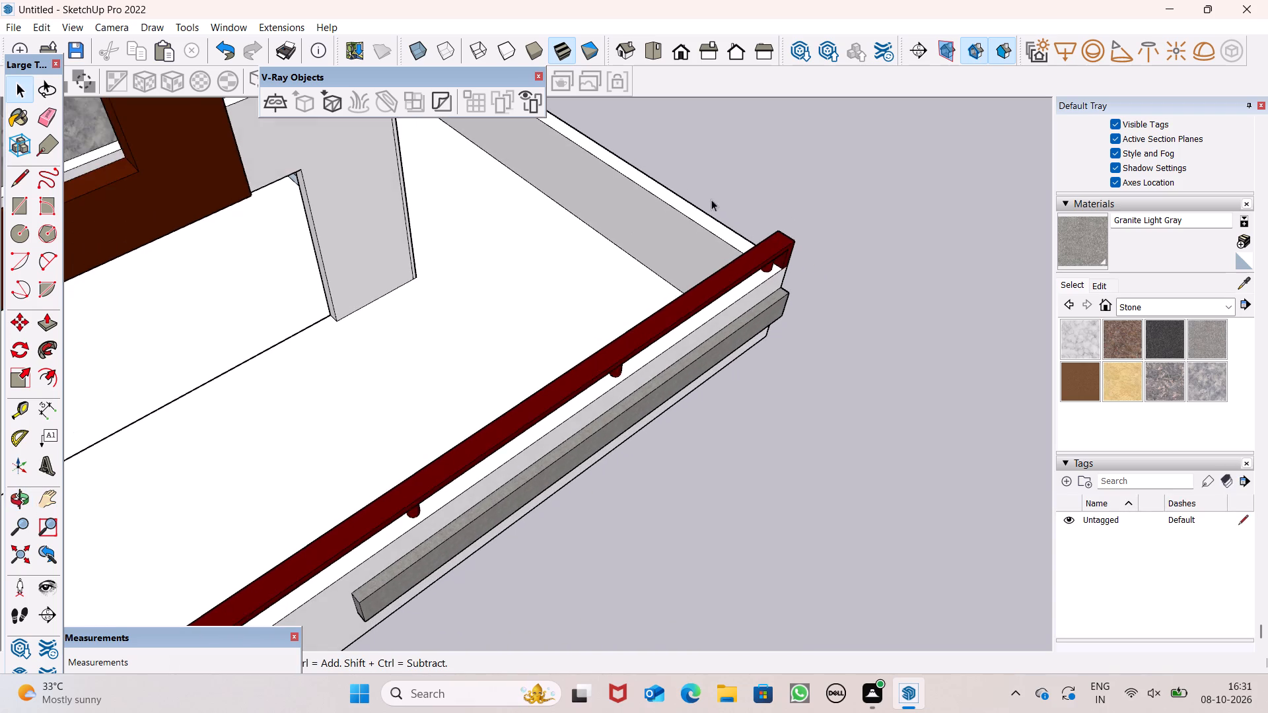
scroll(772, 191, "down", 14)
scroll(766, 213, "up", 1)
scroll(766, 213, "down", 4)
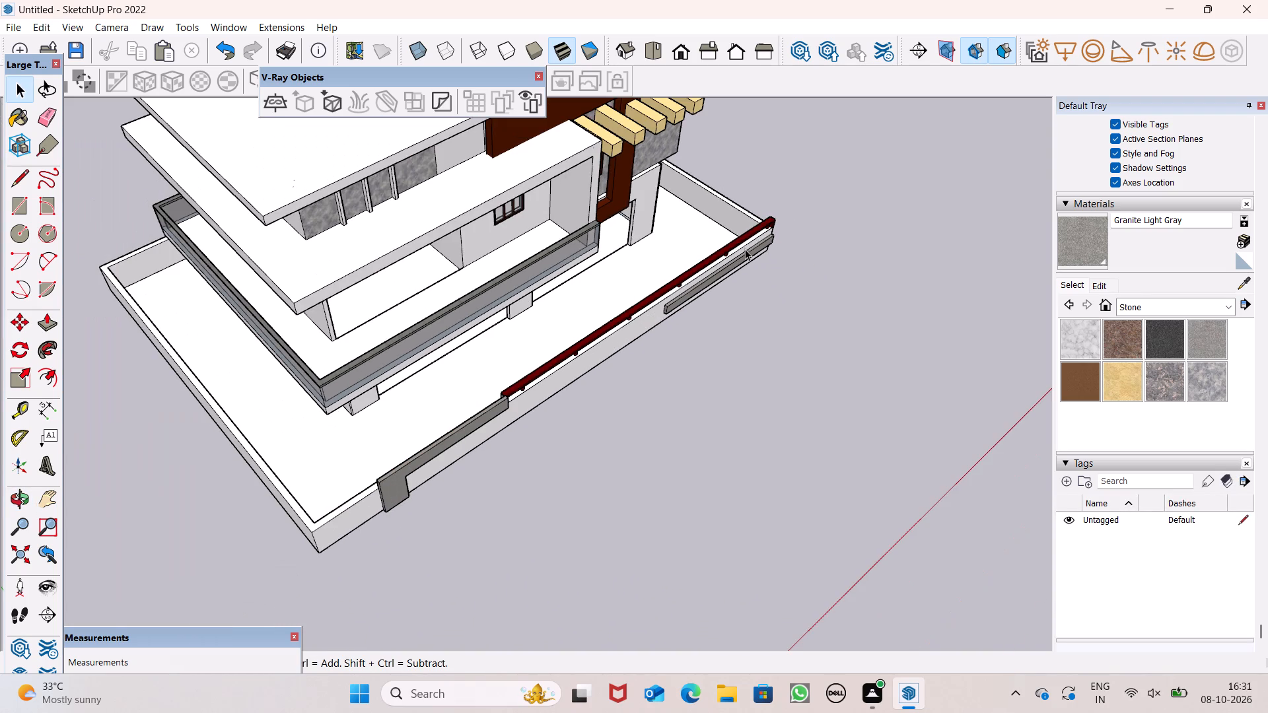
middle_click_drag(745, 249, 707, 201)
scroll(707, 201, "down", 3)
scroll(524, 163, "down", 10)
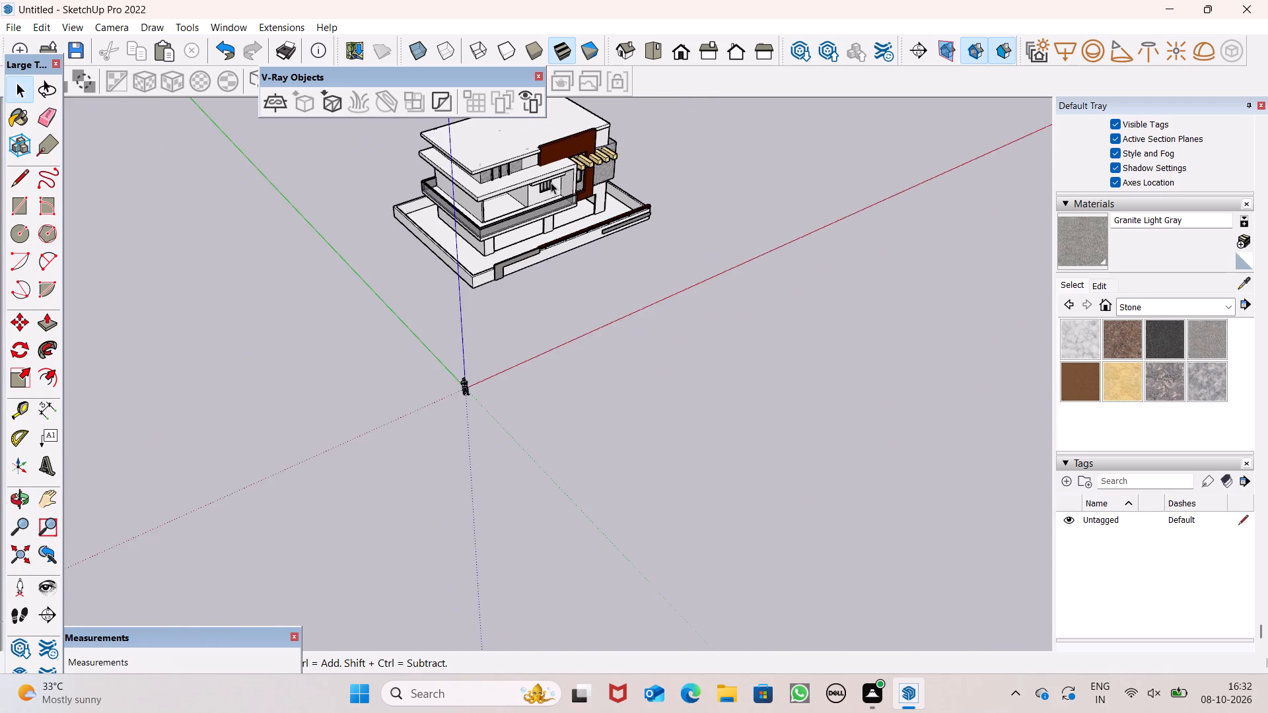
middle_click_drag(578, 193, 565, 84)
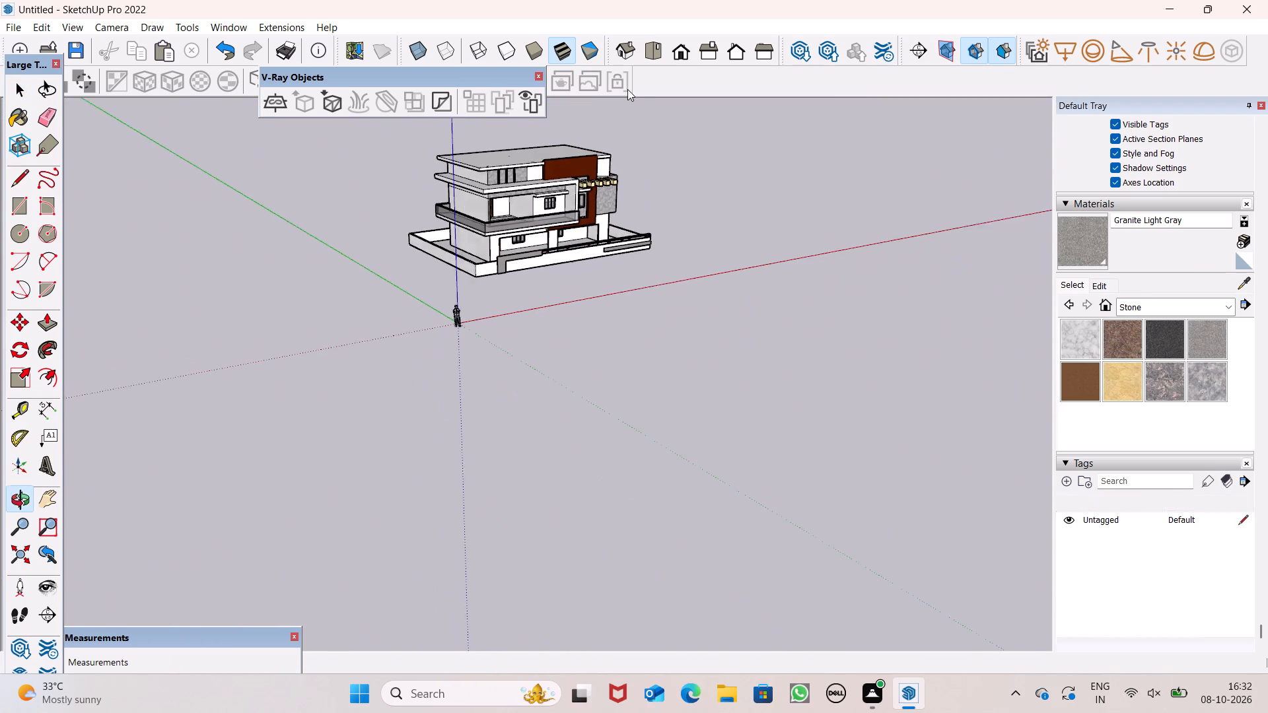
middle_click_drag(612, 176, 416, 160)
scroll(407, 154, "up", 1)
scroll(711, 236, "up", 8)
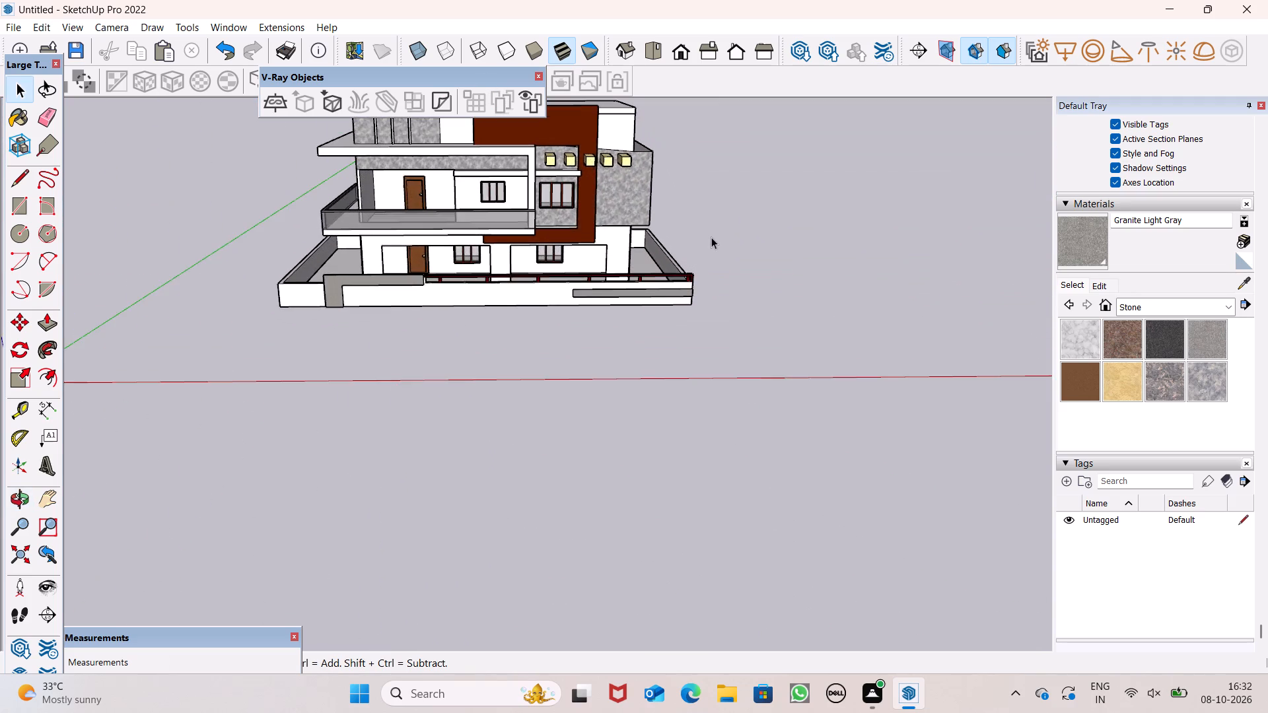
scroll(632, 284, "up", 5)
scroll(670, 263, "down", 2)
scroll(728, 272, "down", 3)
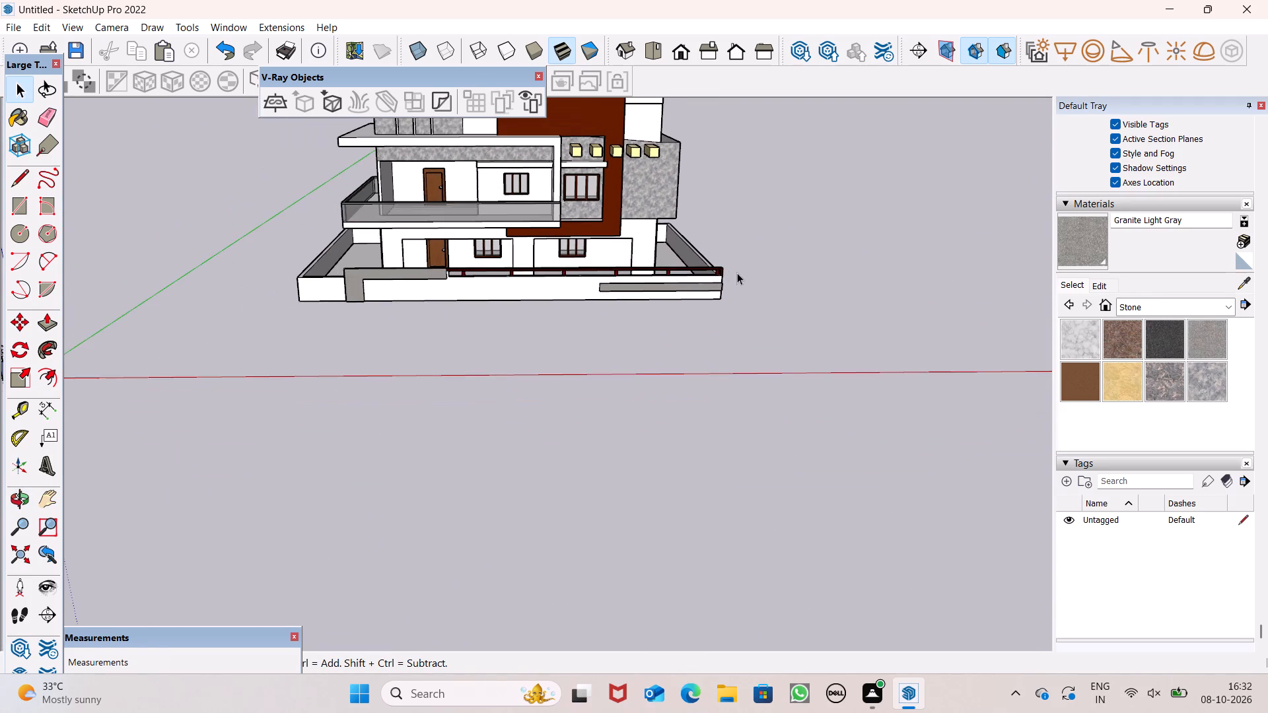
scroll(745, 264, "down", 1)
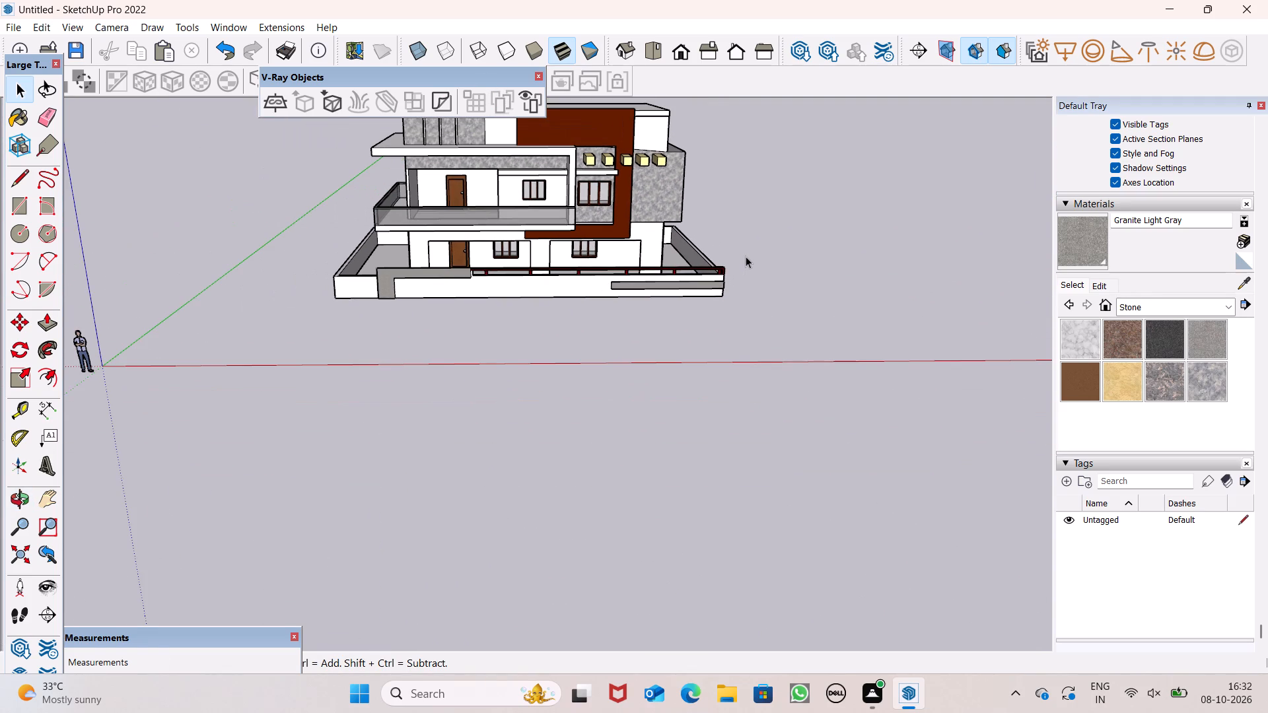
scroll(734, 250, "down", 4)
middle_click_drag(739, 259, 732, 265)
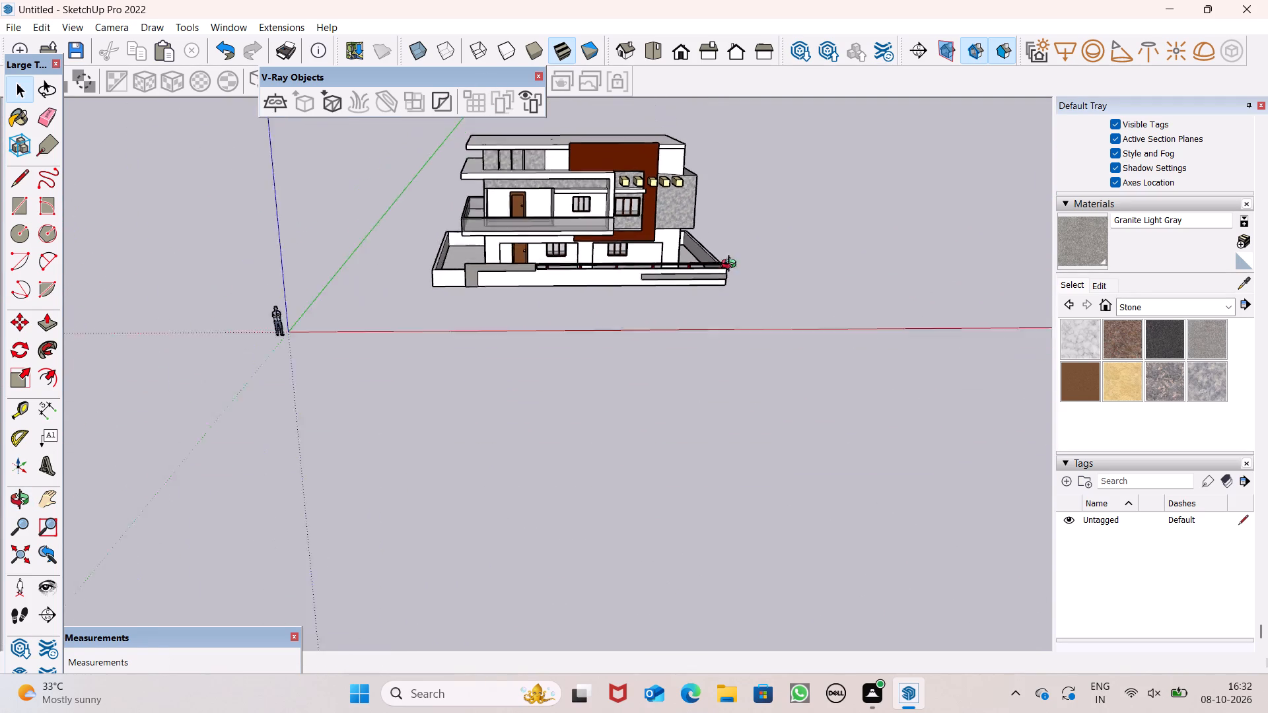
middle_click_drag(732, 265, 688, 279)
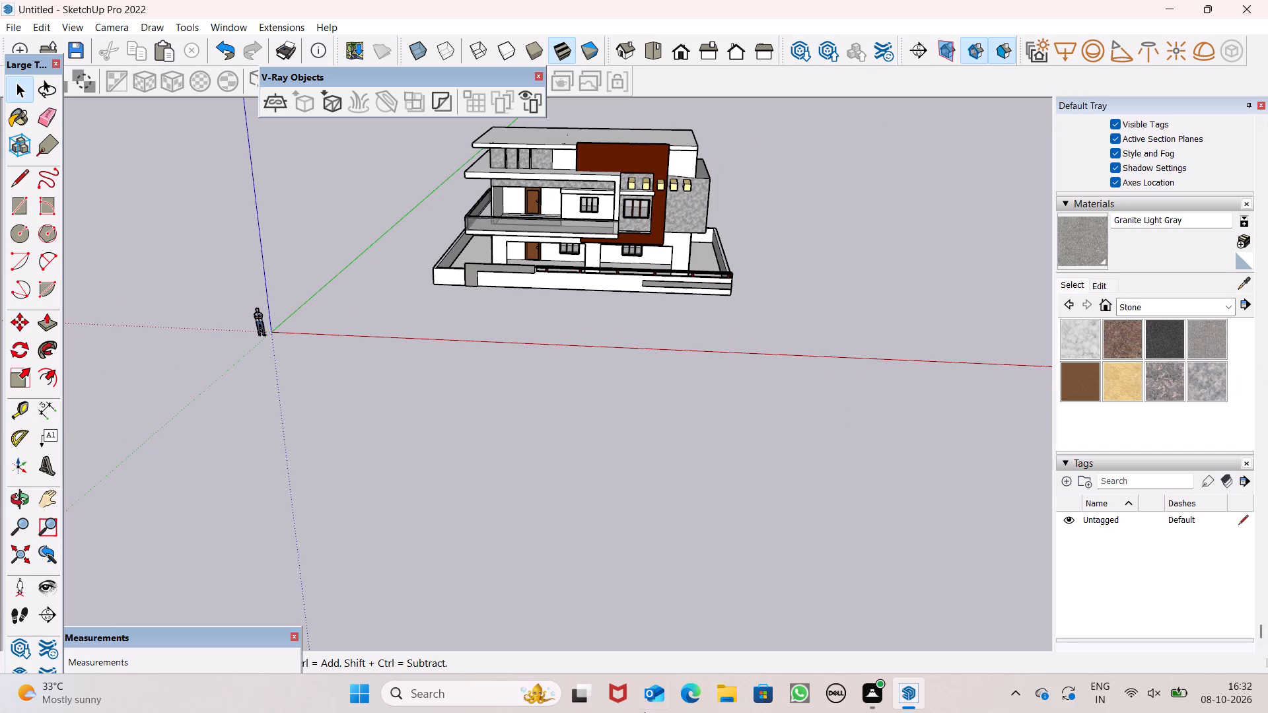
left_click(867, 695)
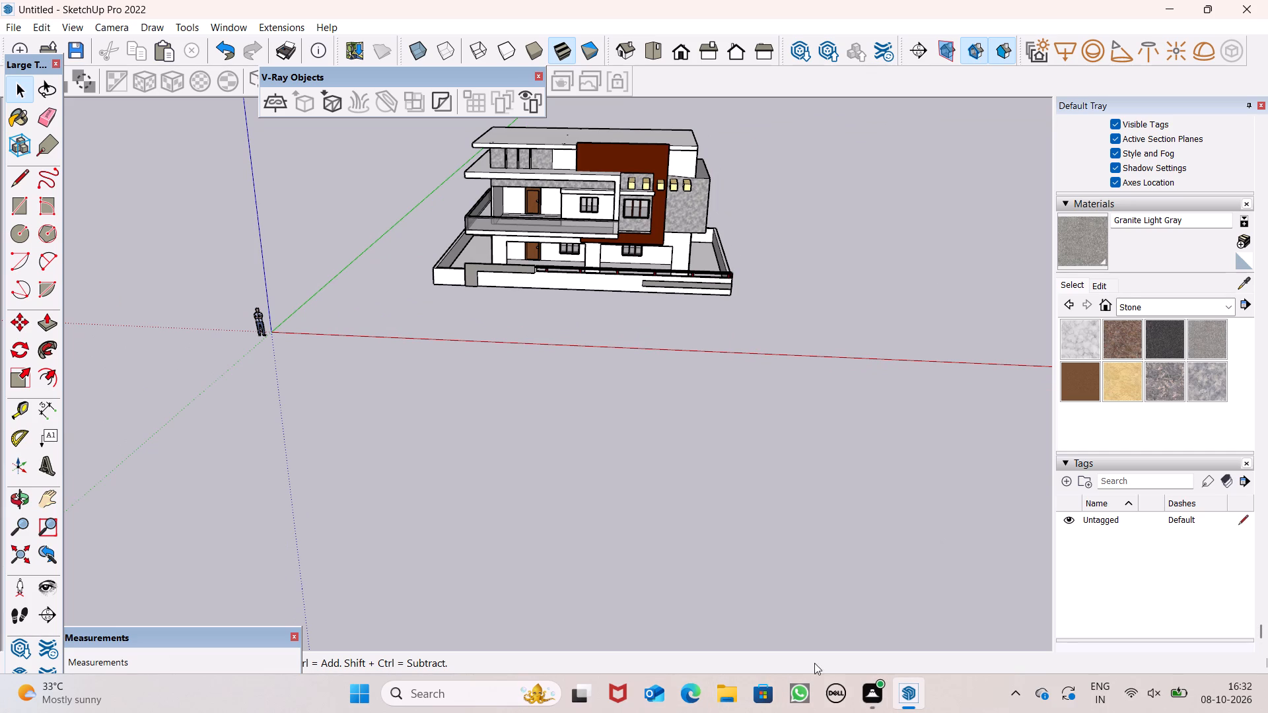
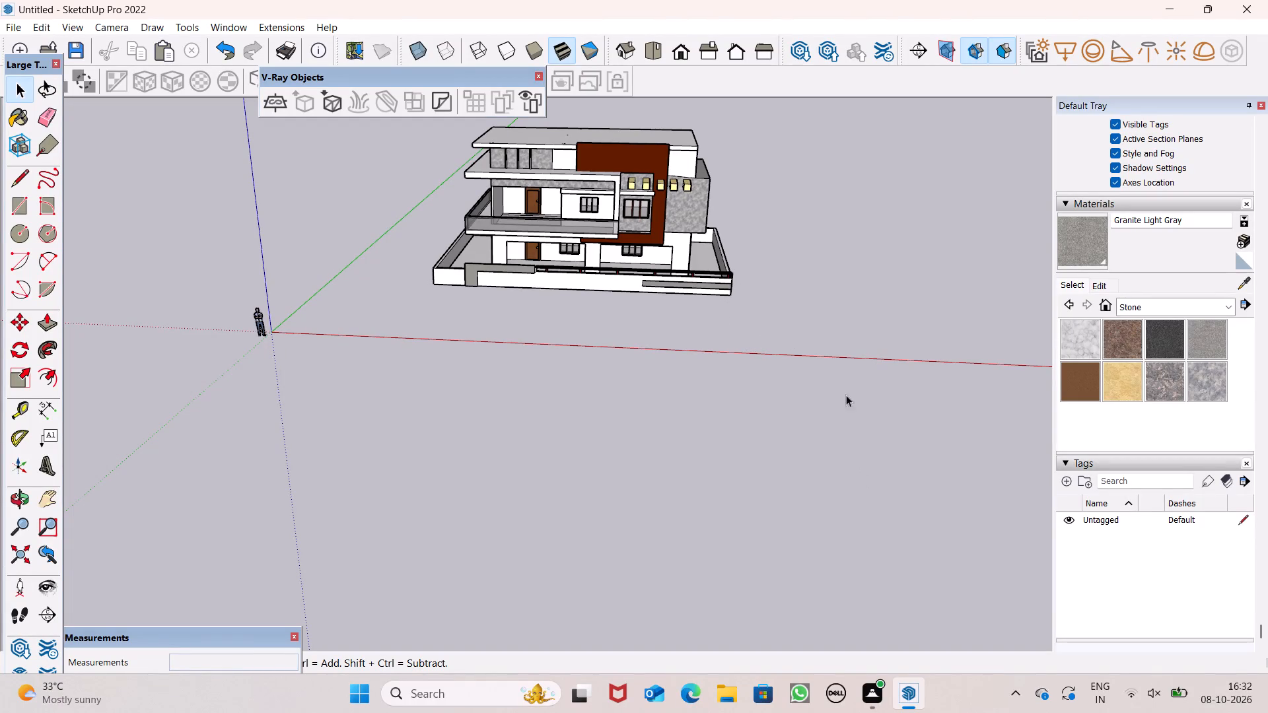
Start saving the house model as a SketchUp file in the Documents folder, clearing the default file name.
scroll(814, 296, "down", 5)
scroll(800, 166, "up", 9)
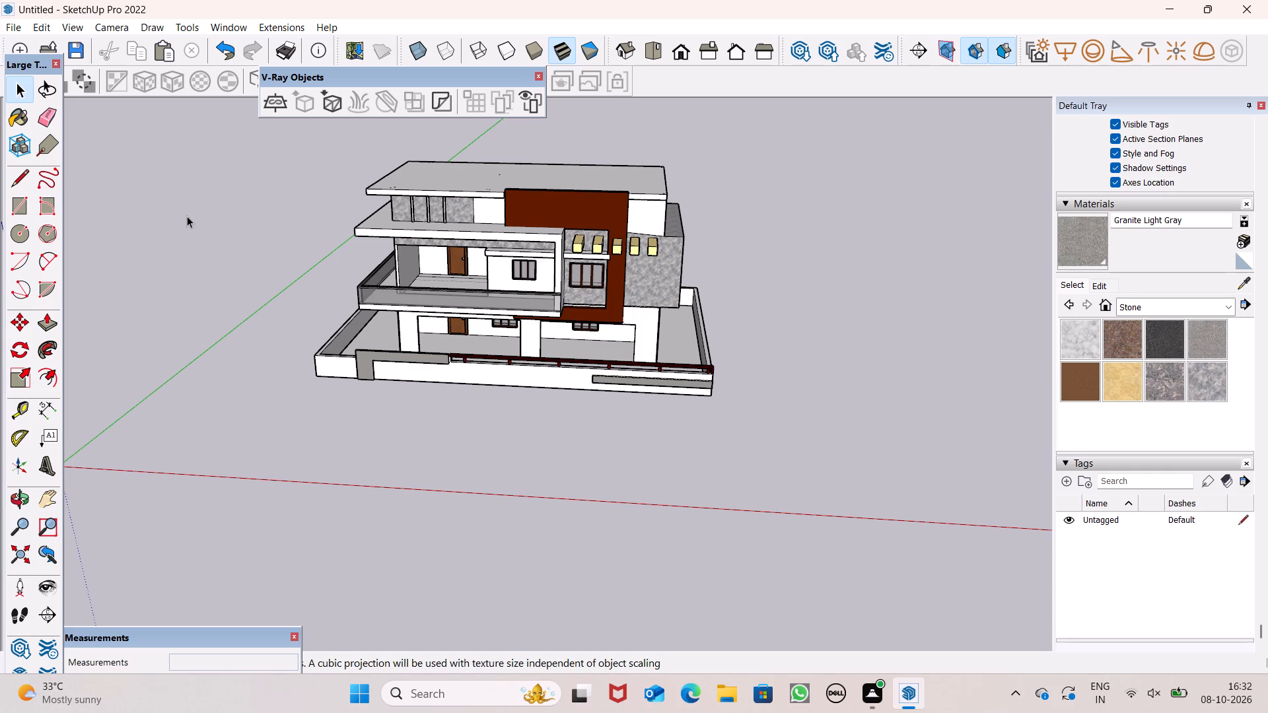
key("ctrl+s")
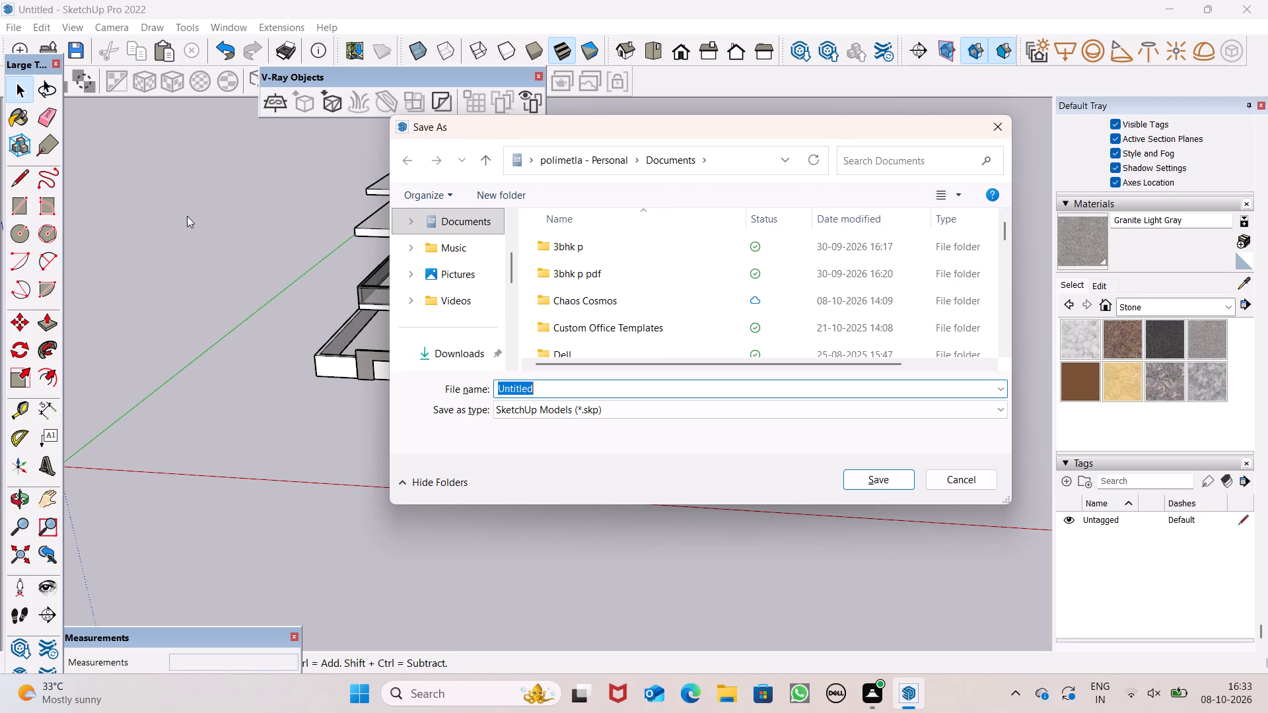
key("BackSpace")
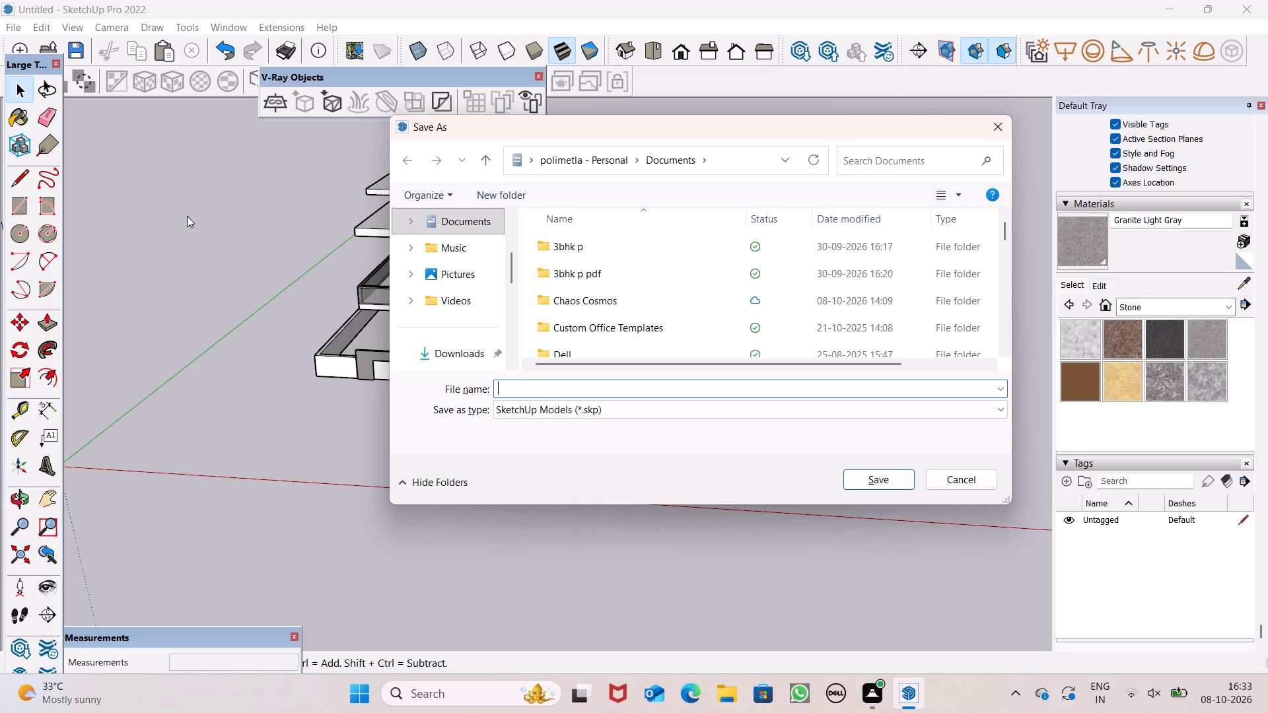
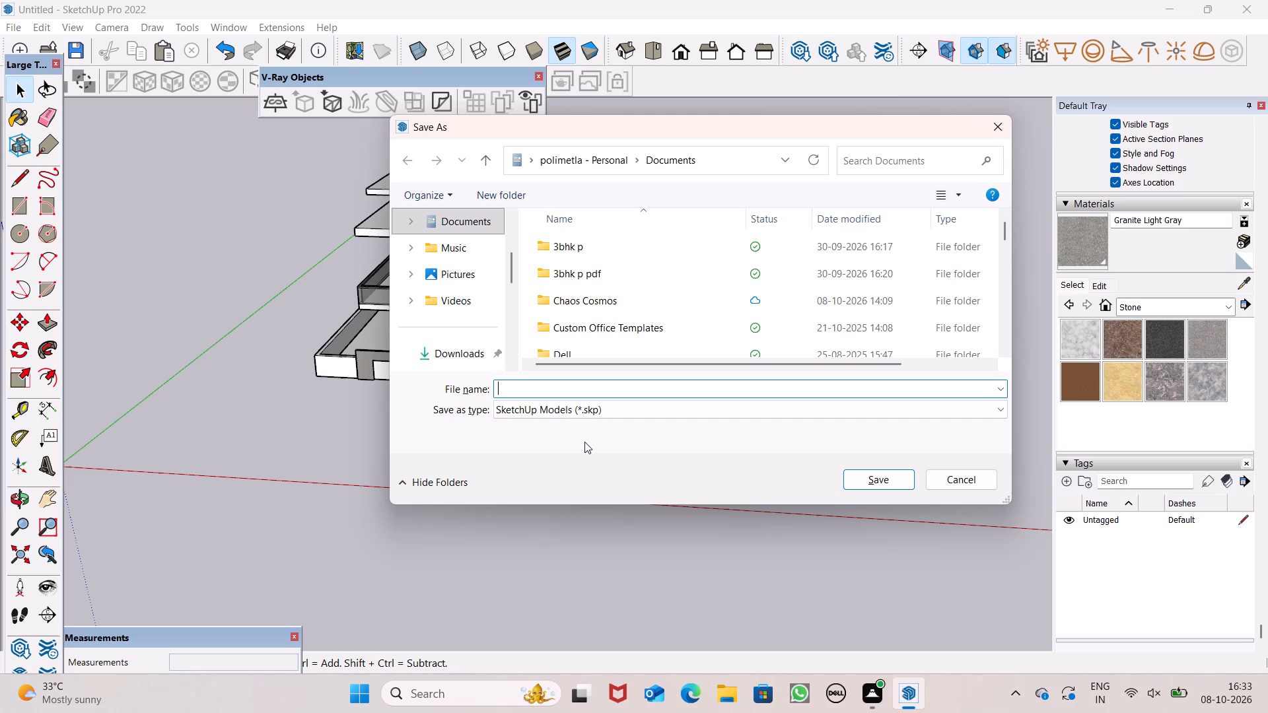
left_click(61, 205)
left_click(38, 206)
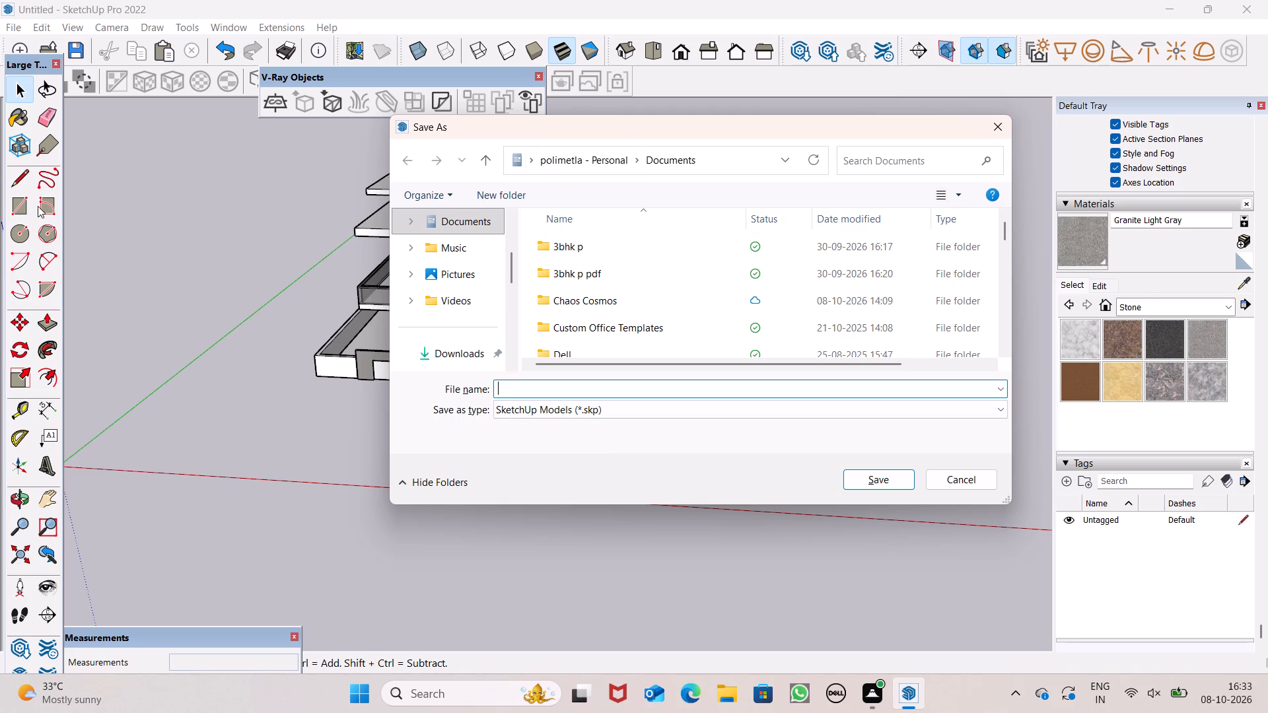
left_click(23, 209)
Name the model file "house elevation" and save it in the Documents folder as a SketchUp model.
type("house")
key("space")
type("ek")
key("BackSpace")
type("levaytion")
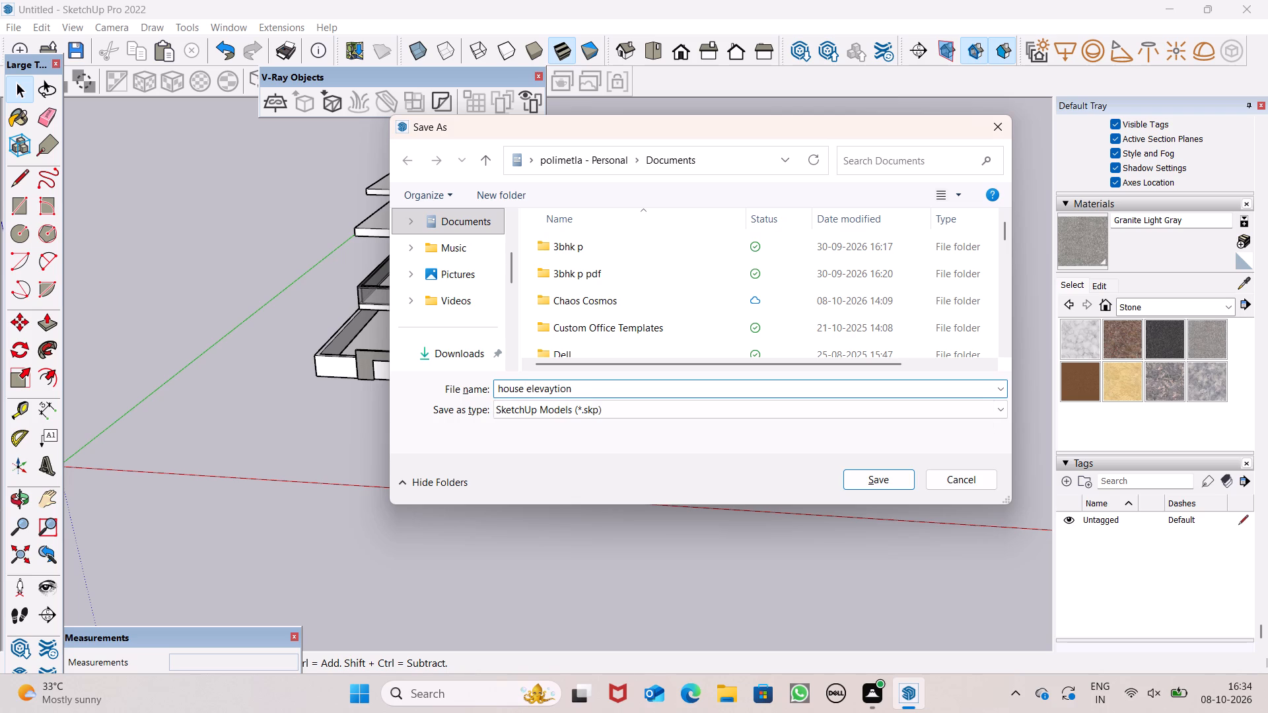
key("BackSpace")
key("BackSpace")
key("BackSpace")
key("BackSpace")
key("BackSpace")
type("tion")
key("Return")
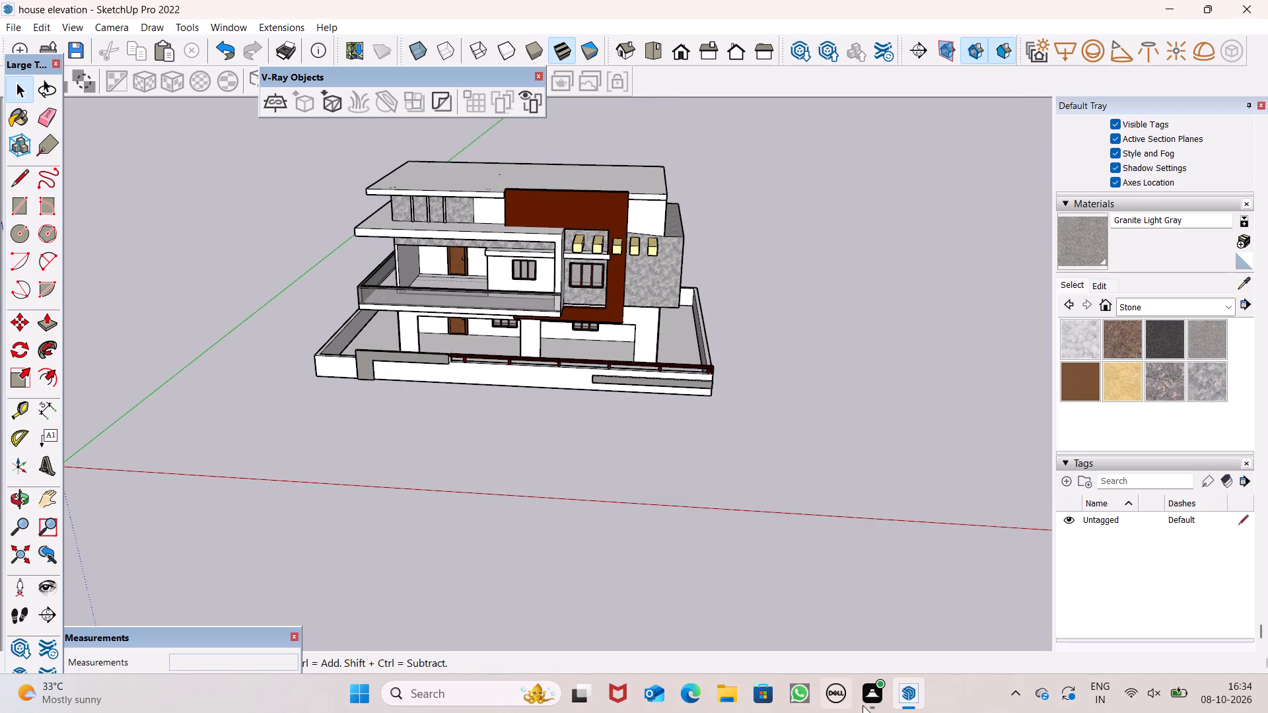
Export the current house view as a 2D graphic in JPEG format, named "house elevation", to the Documents folder.
left_click(13, 30)
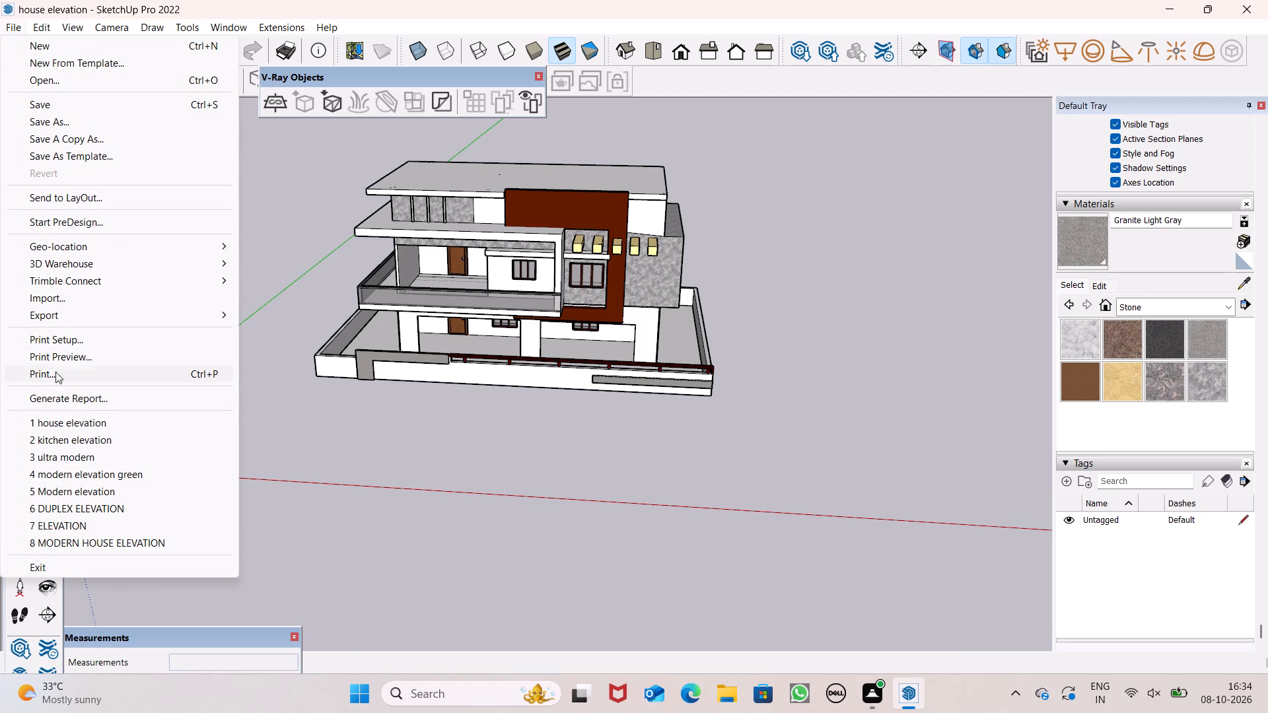
left_click(66, 317)
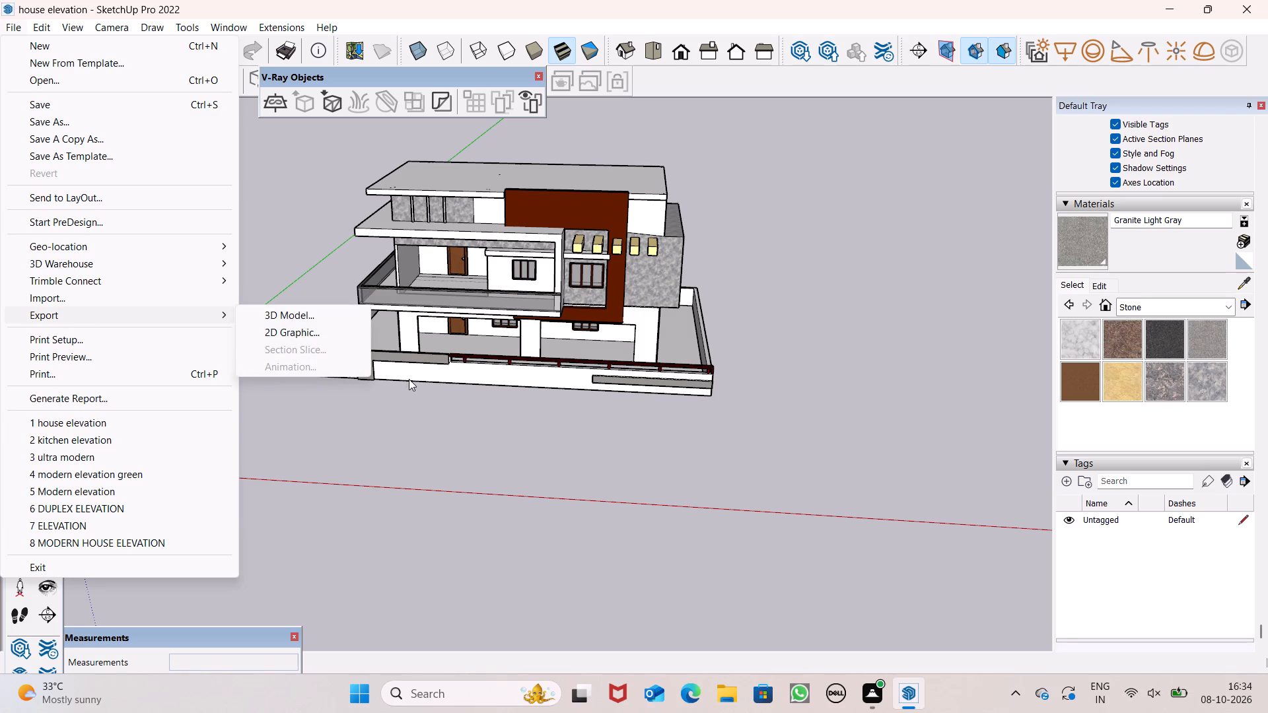
left_click(295, 340)
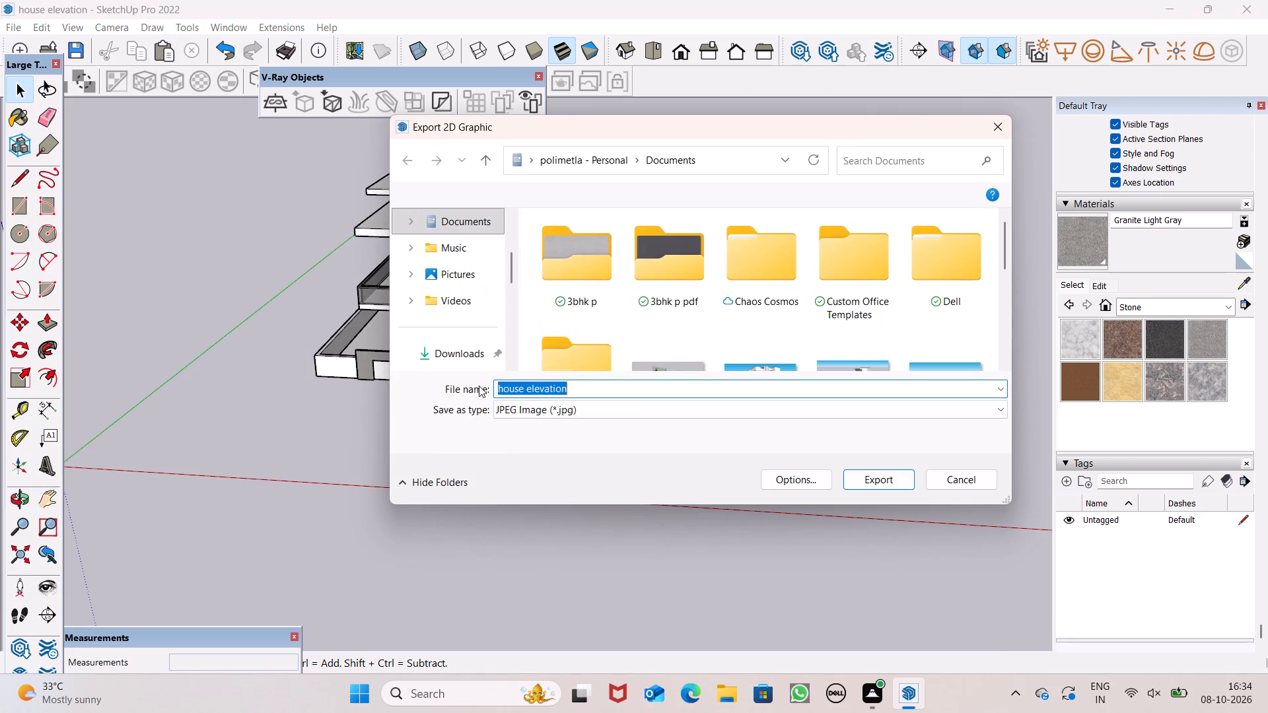
left_click(848, 483)
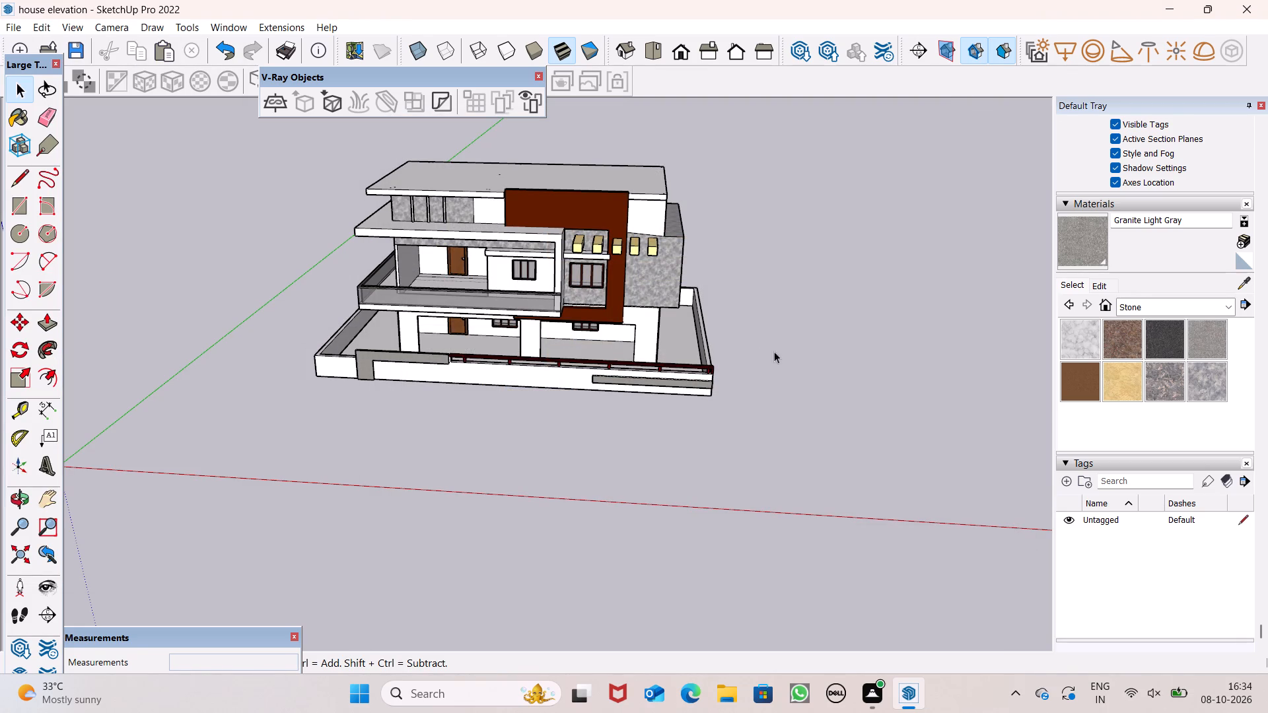